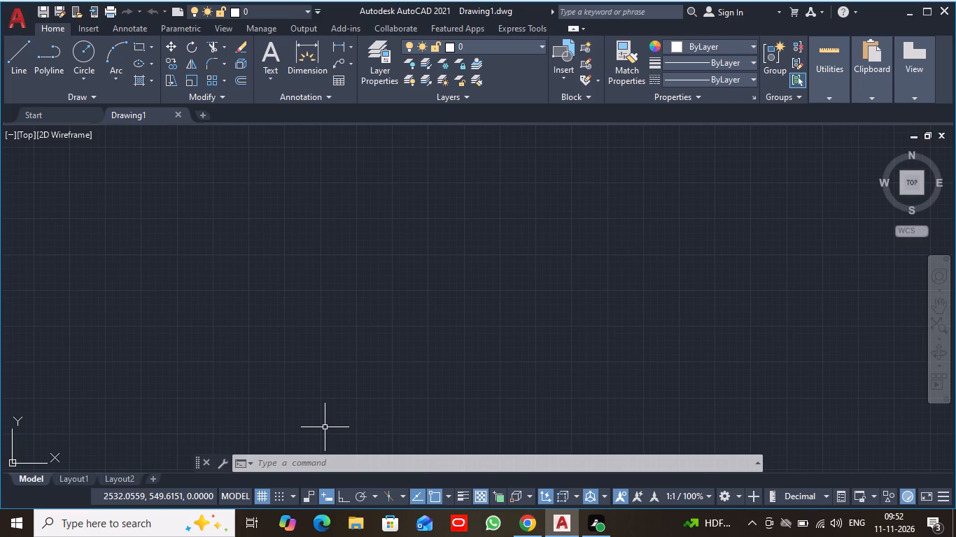
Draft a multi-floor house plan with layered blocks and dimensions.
Configure the drawing units to Architectural length with 0'-0 1/2" precision and an insertion scale in inches.
text(un)
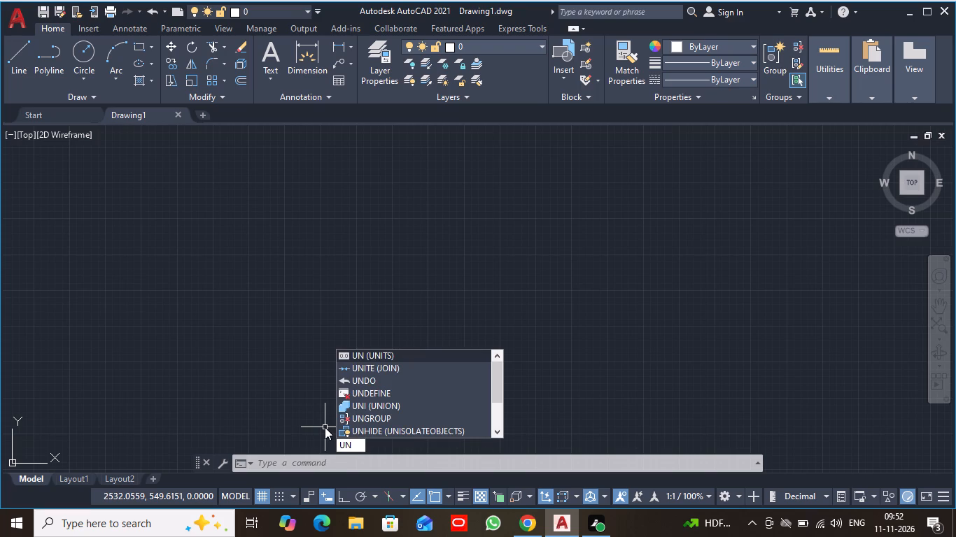
key(Return)
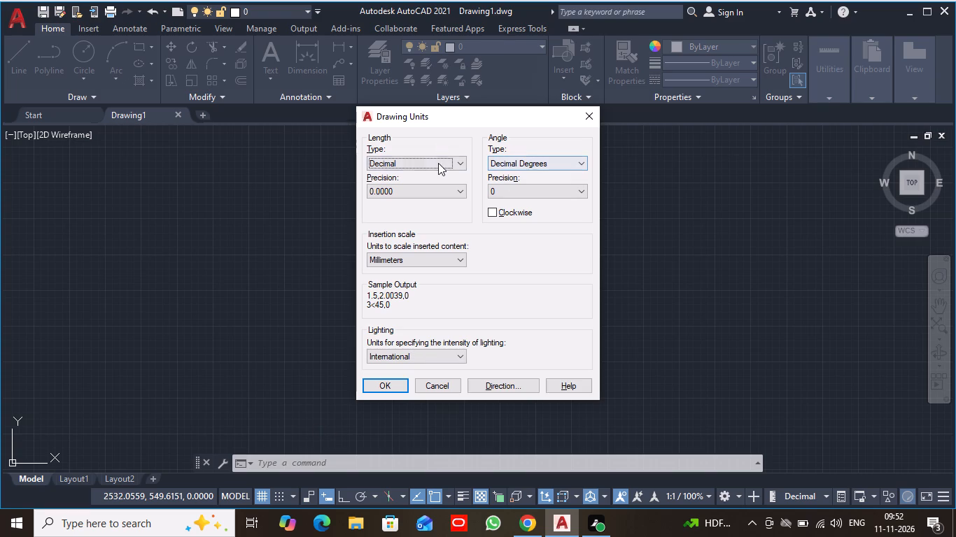
click(458, 164)
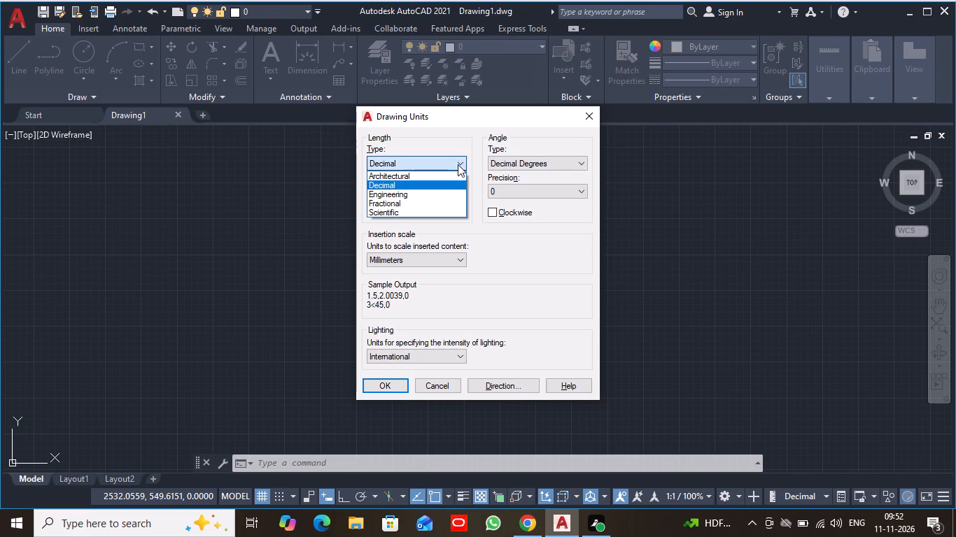
click(426, 179)
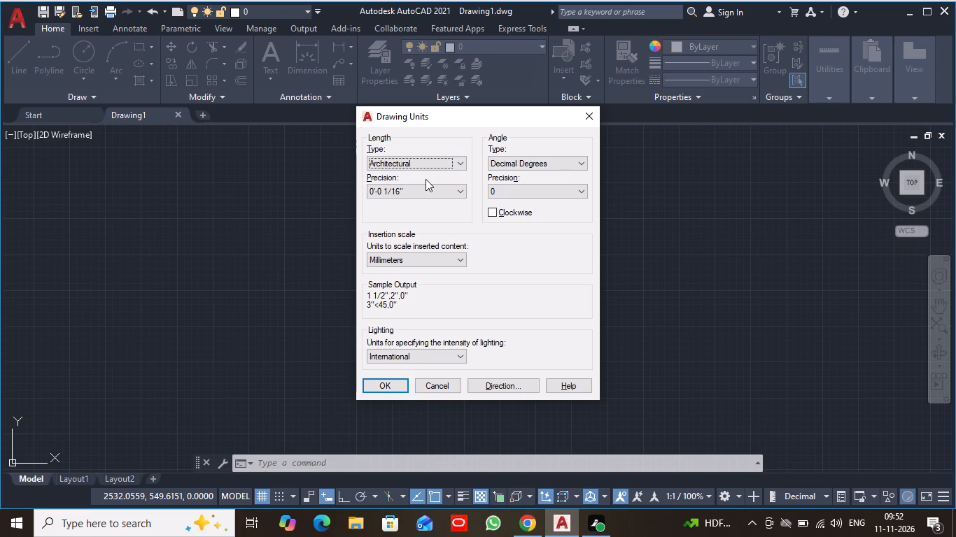
click(461, 189)
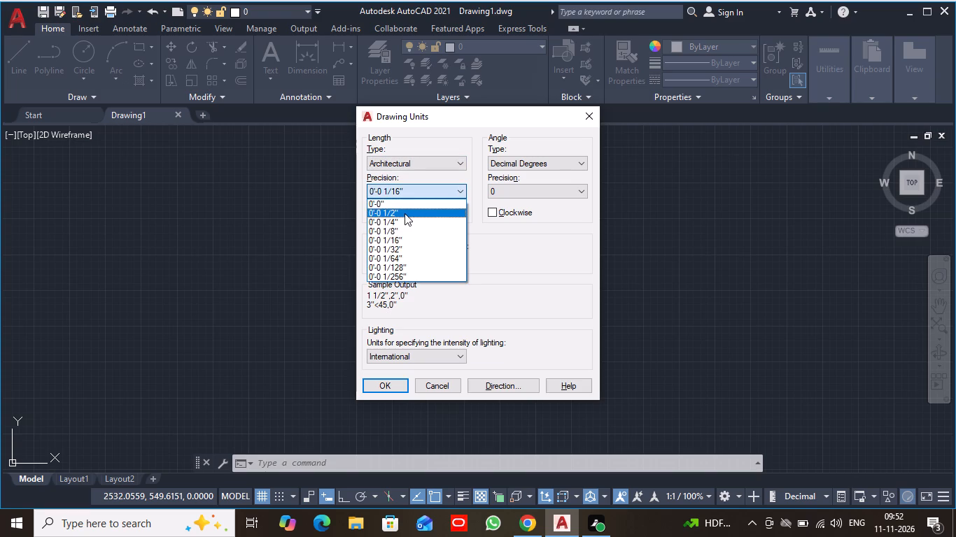
click(405, 213)
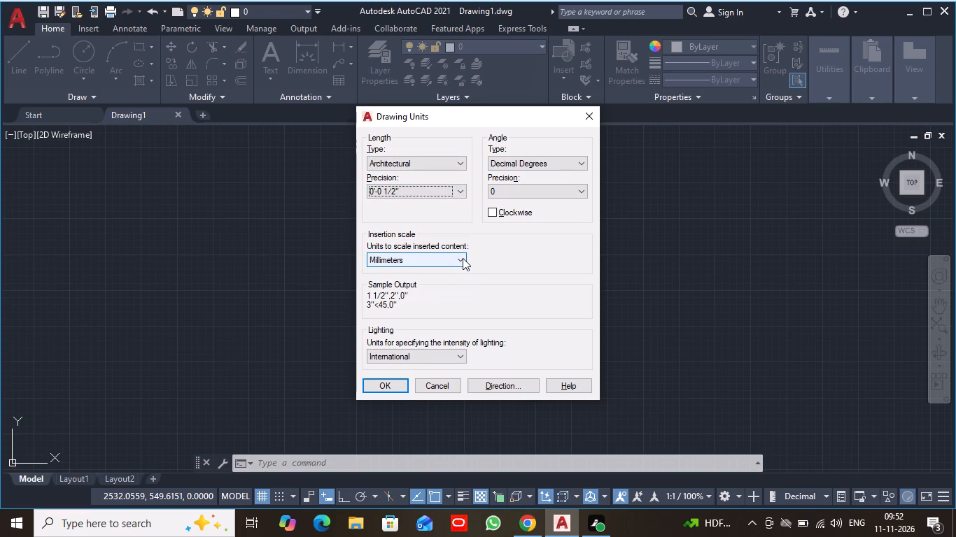
click(463, 258)
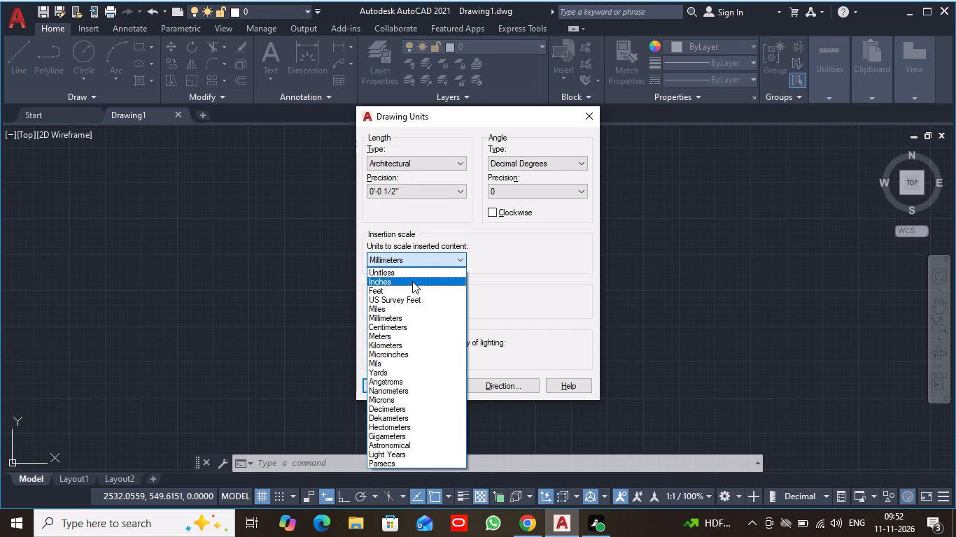
click(412, 281)
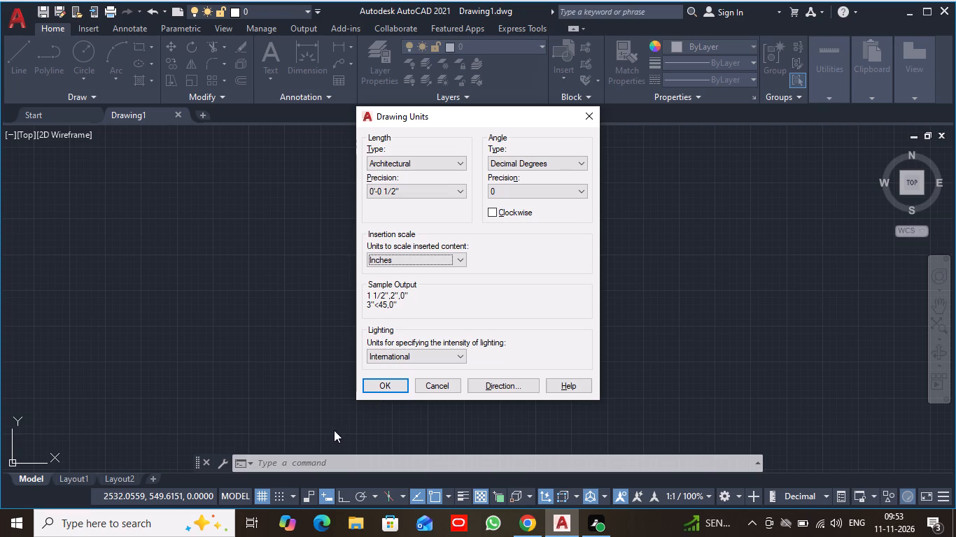
click(373, 388)
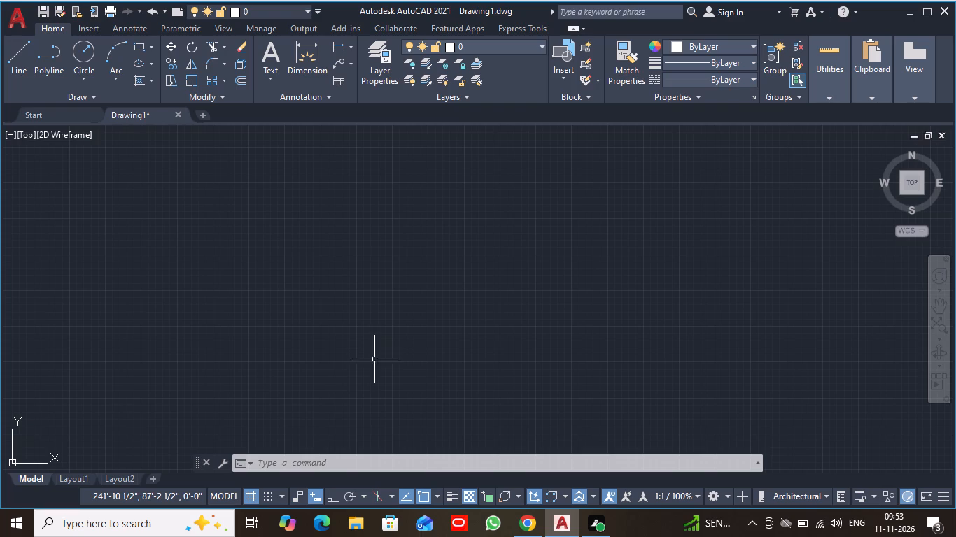
Modify the ISO-25 dimension style's primary units to Architectural format with 0'-0 1/2" precision.
key(d)
key(Return)
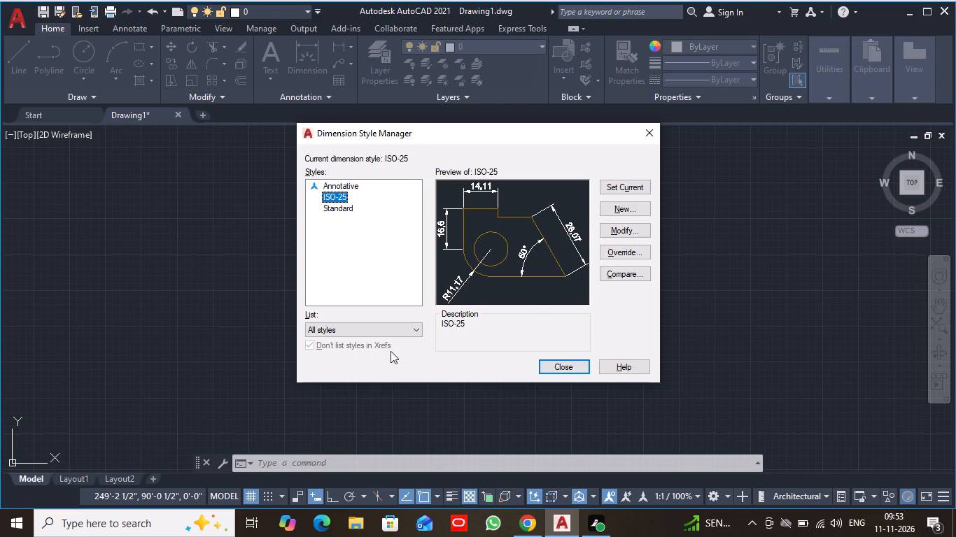
click(635, 236)
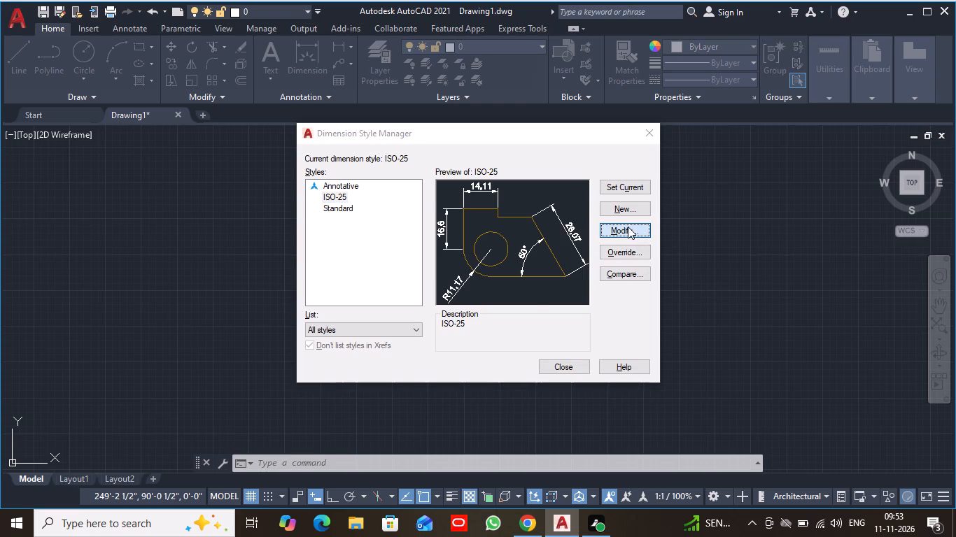
click(628, 227)
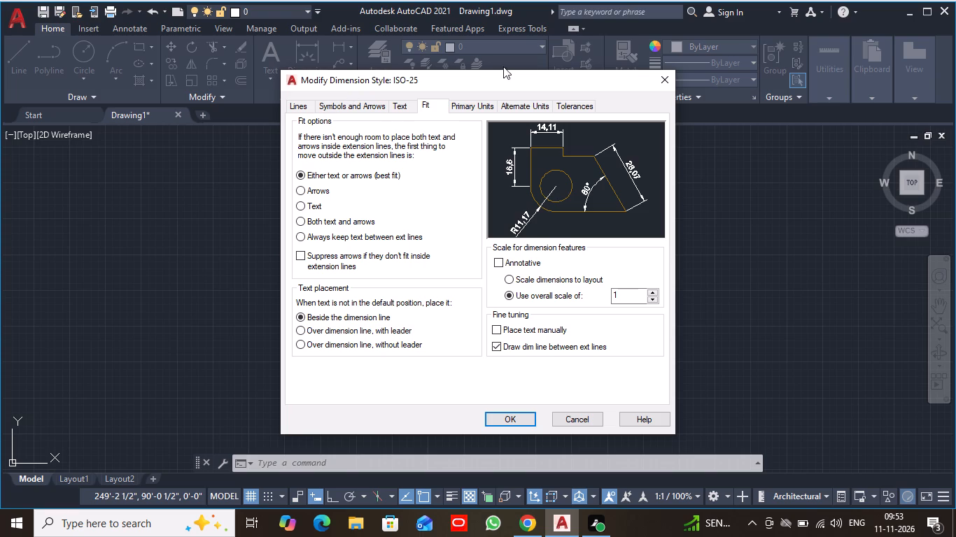
click(460, 103)
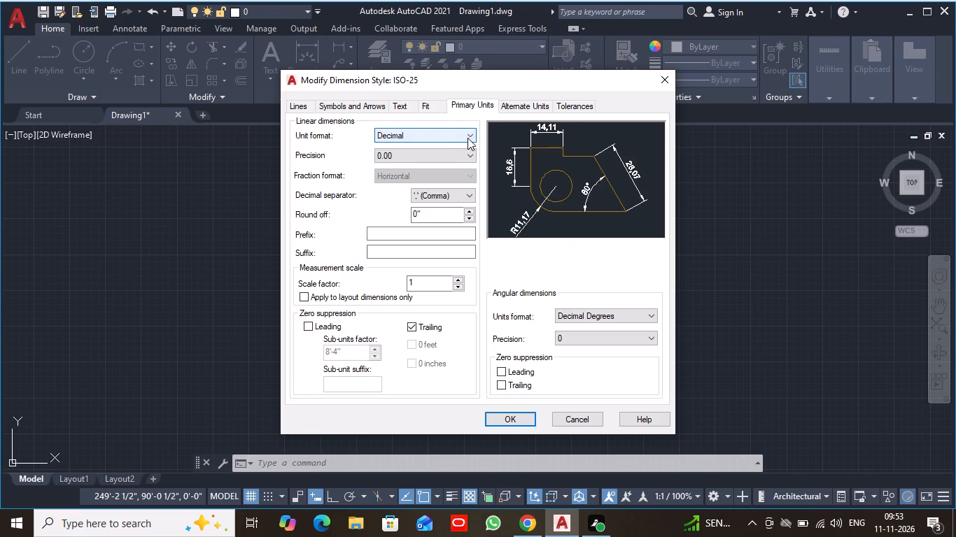
click(469, 136)
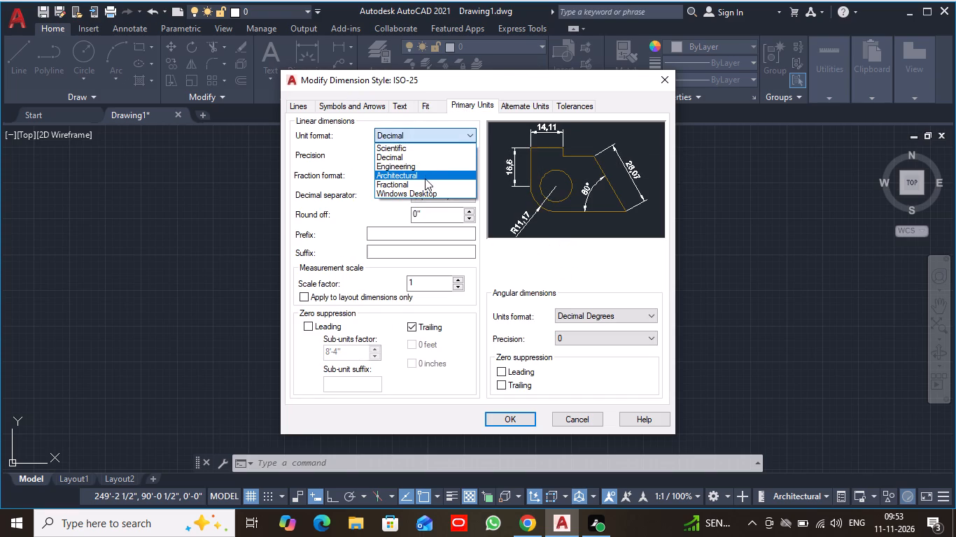
click(425, 178)
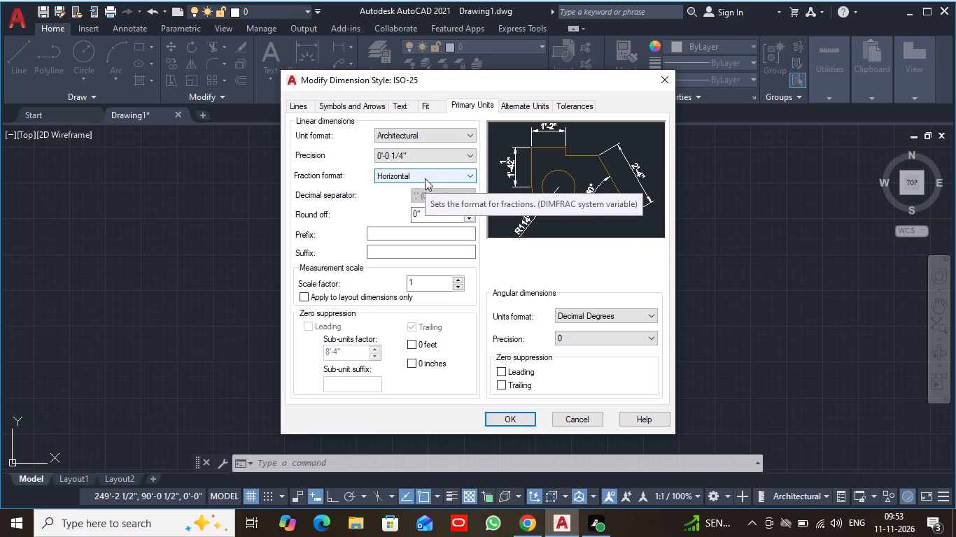
click(467, 160)
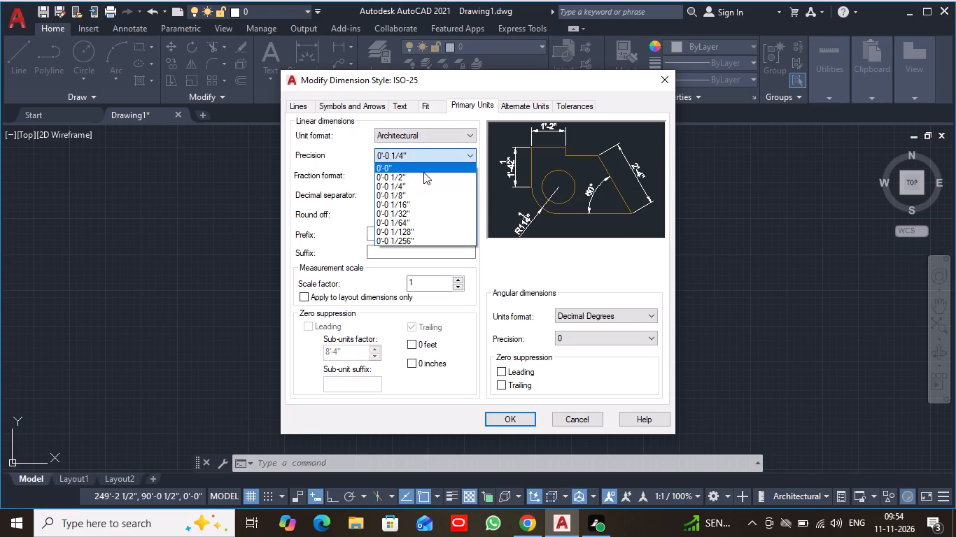
click(417, 176)
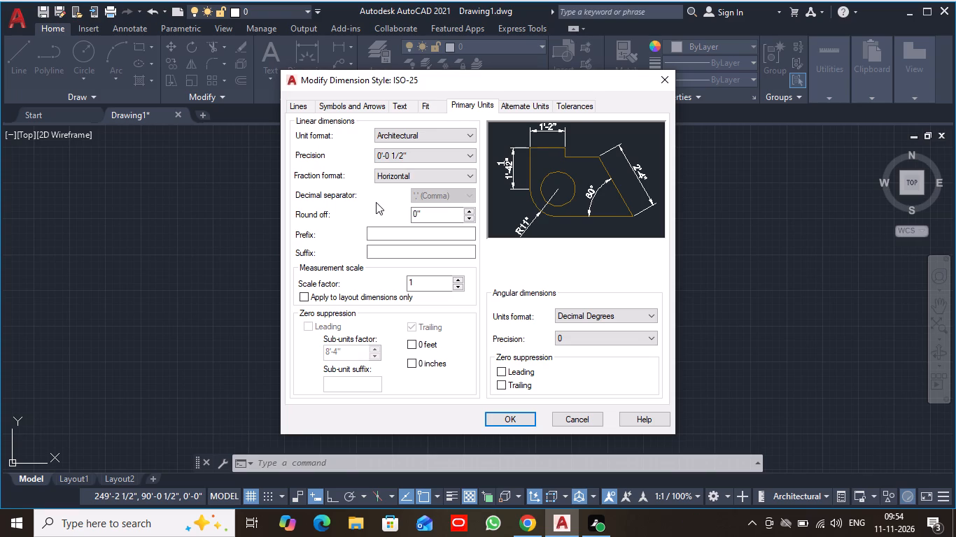
Set the ISO-25 dimension text height to 9".
click(409, 108)
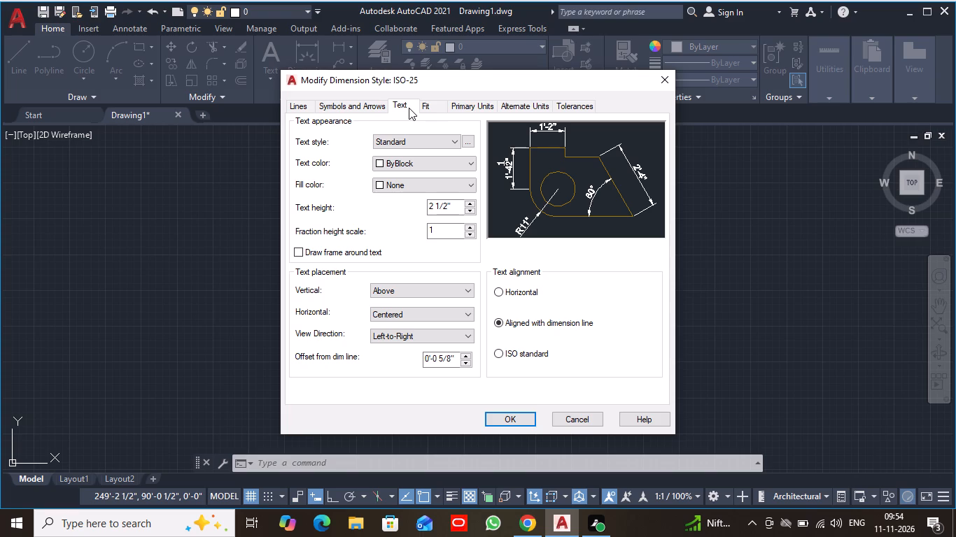
click(470, 203)
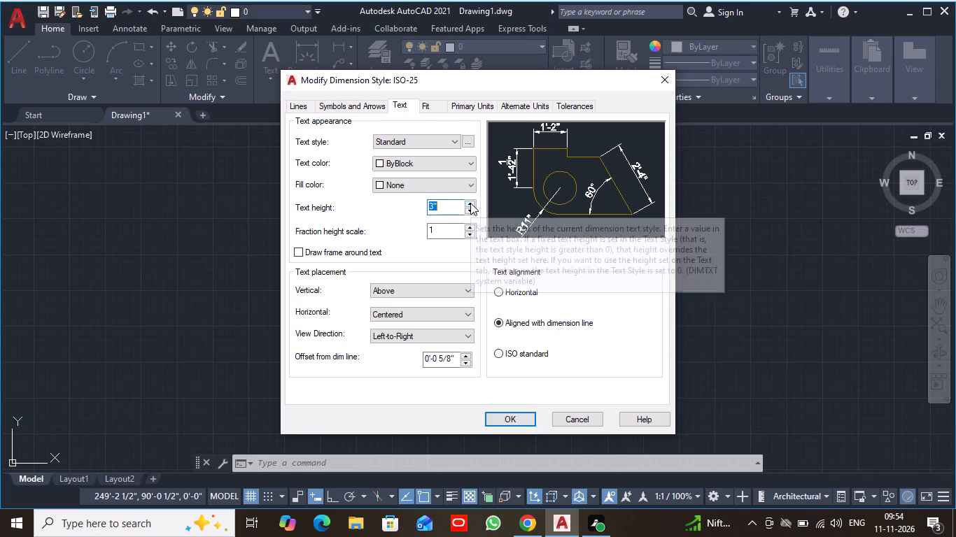
key(9)
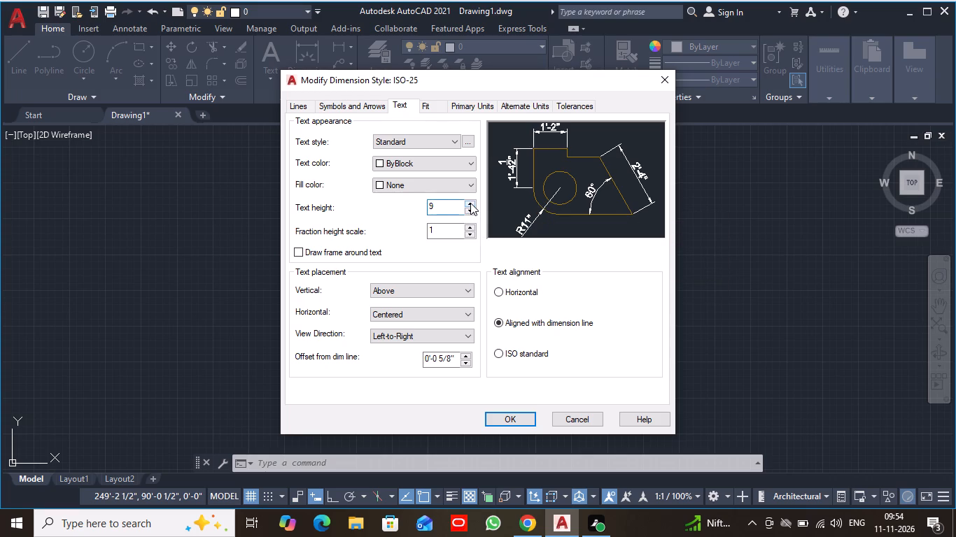
key(shift+quotedbl)
key(Return)
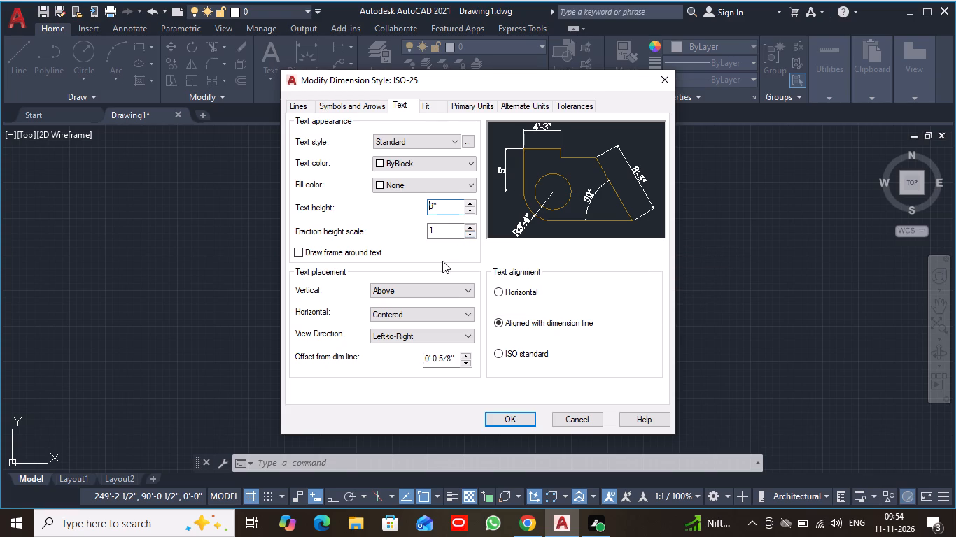
Set the arrow size of the ISO-25 dimension style to 4.5".
click(370, 107)
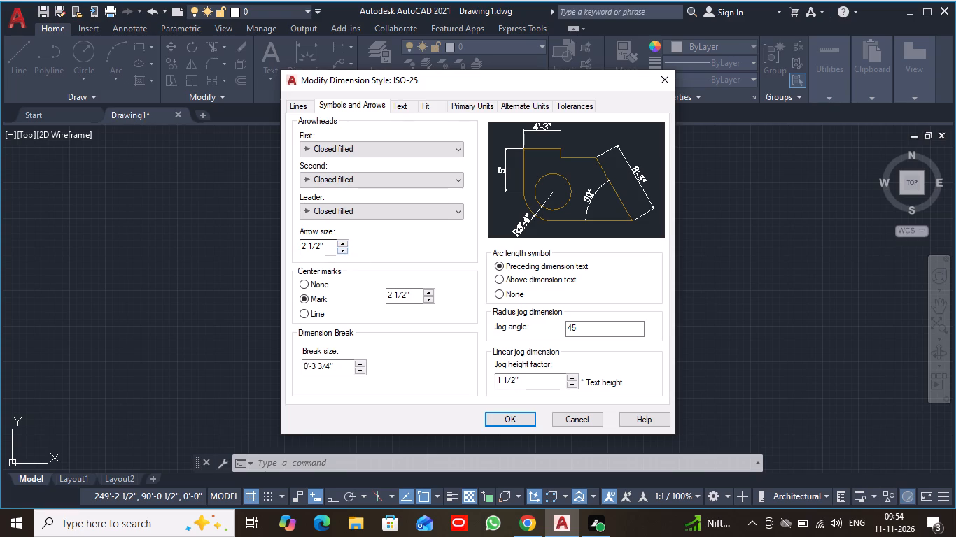
click(330, 246)
key(BackSpace)
key(BackSpace)
key(BackSpace)
key(BackSpace)
key(BackSpace)
key(BackSpace)
key(BackSpace)
key(BackSpace)
key(BackSpace)
key(BackSpace)
key(BackSpace)
key(BackSpace)
key(BackSpace)
key(BackSpace)
key(BackSpace)
key(BackSpace)
key(BackSpace)
key(BackSpace)
key(BackSpace)
text(4.)
key(5)
key(shift+quotedbl)
Set both dimension arrowheads to Dot and the leader arrowhead to Architectural tick, and apply the ISO-25 style changes.
click(457, 149)
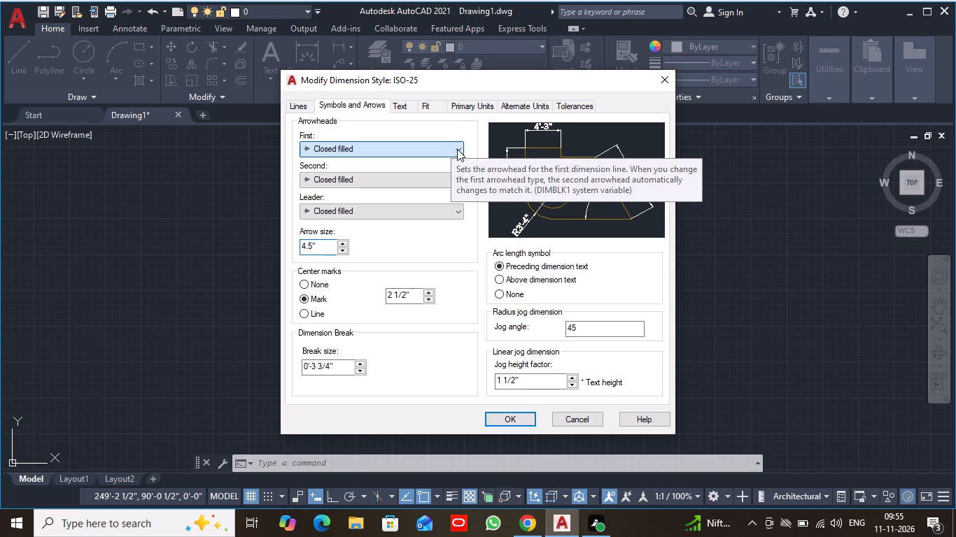
click(325, 200)
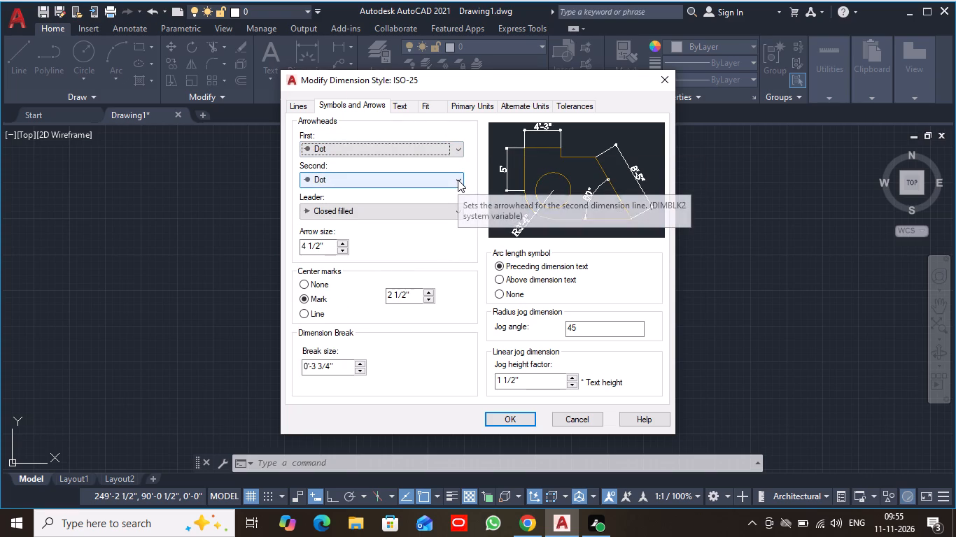
click(458, 180)
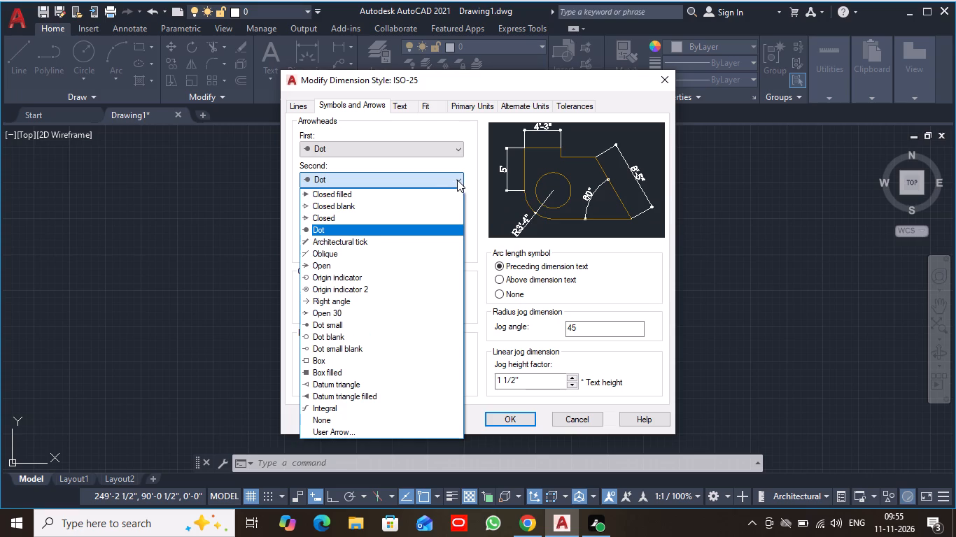
click(433, 182)
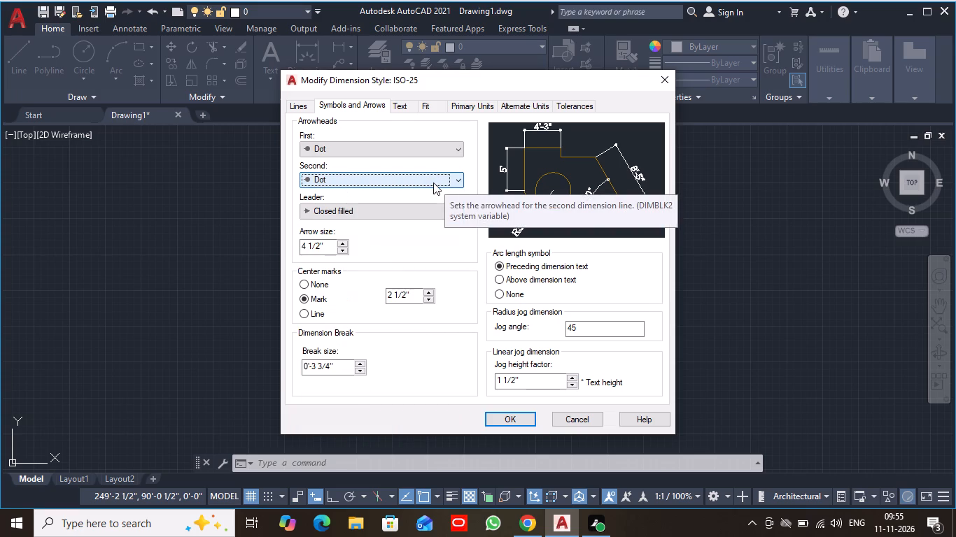
click(445, 210)
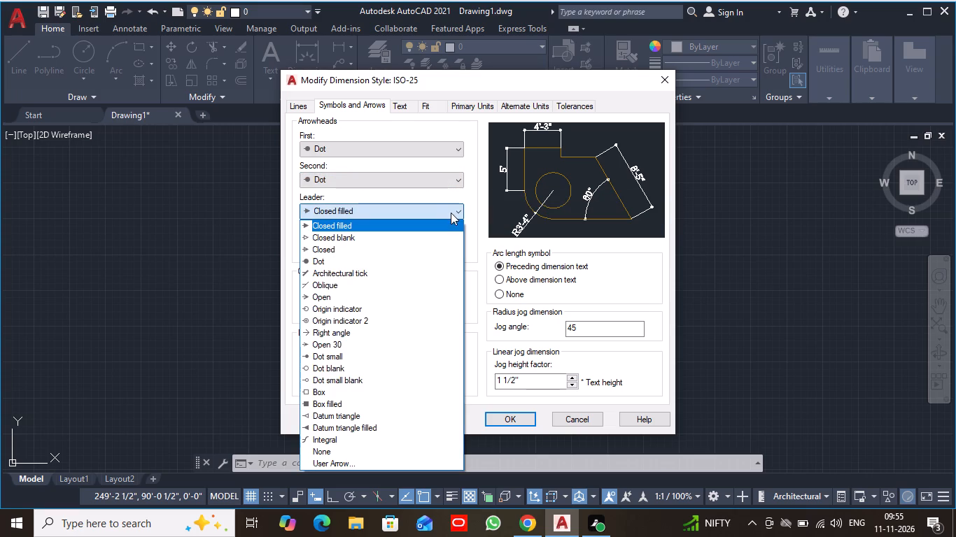
click(389, 272)
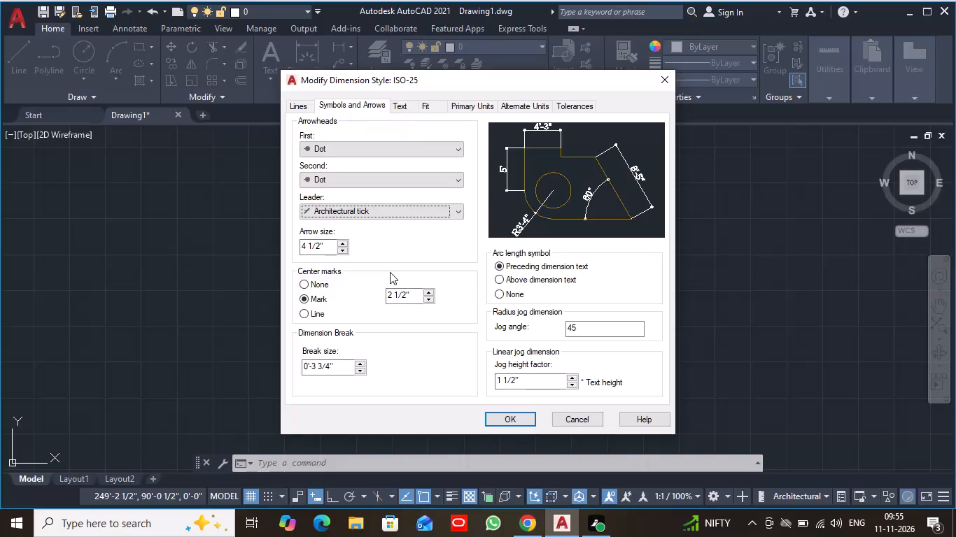
click(516, 420)
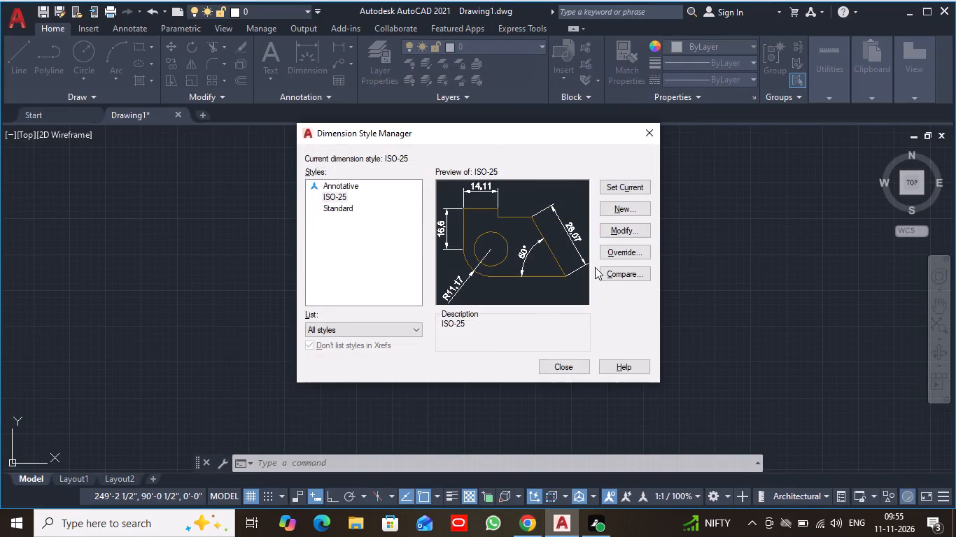
Make ISO-25 the current dimension style.
click(636, 186)
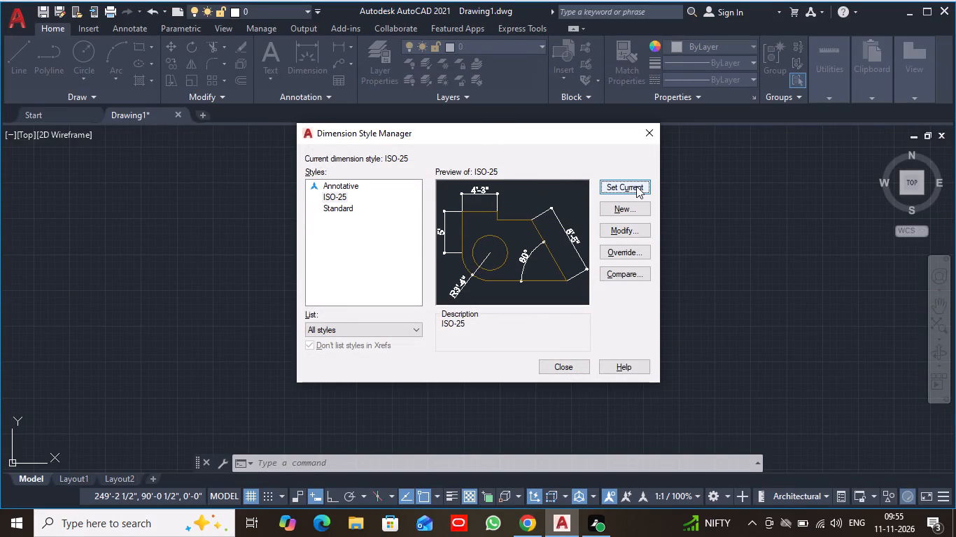
click(636, 186)
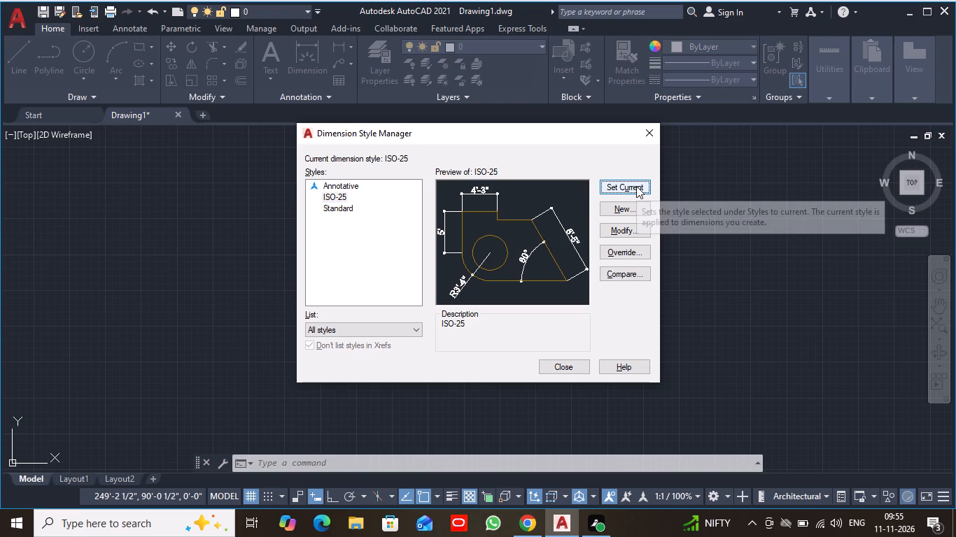
Confirm ISO-25 as the current dimension style and close the Dimension Style Manager.
click(636, 186)
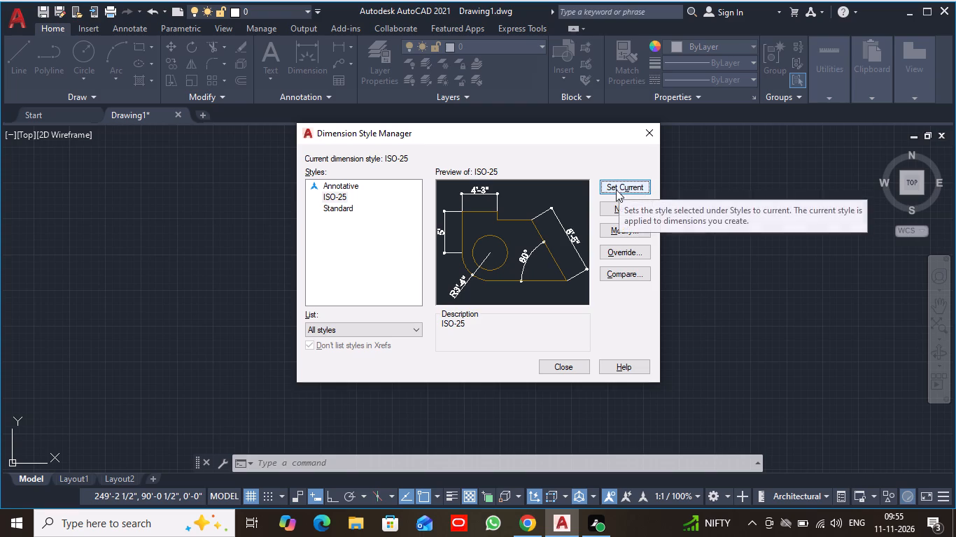
click(617, 188)
triple_click(617, 188)
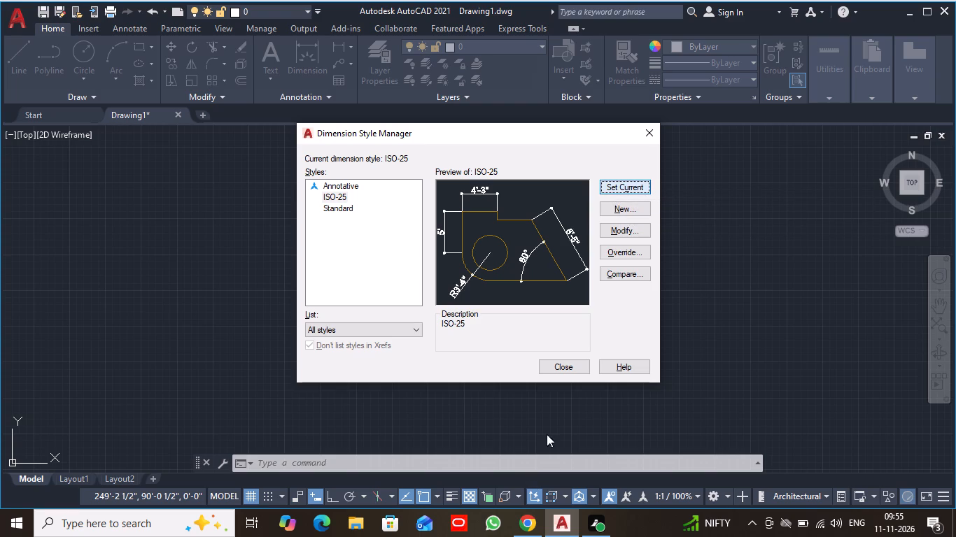
click(568, 368)
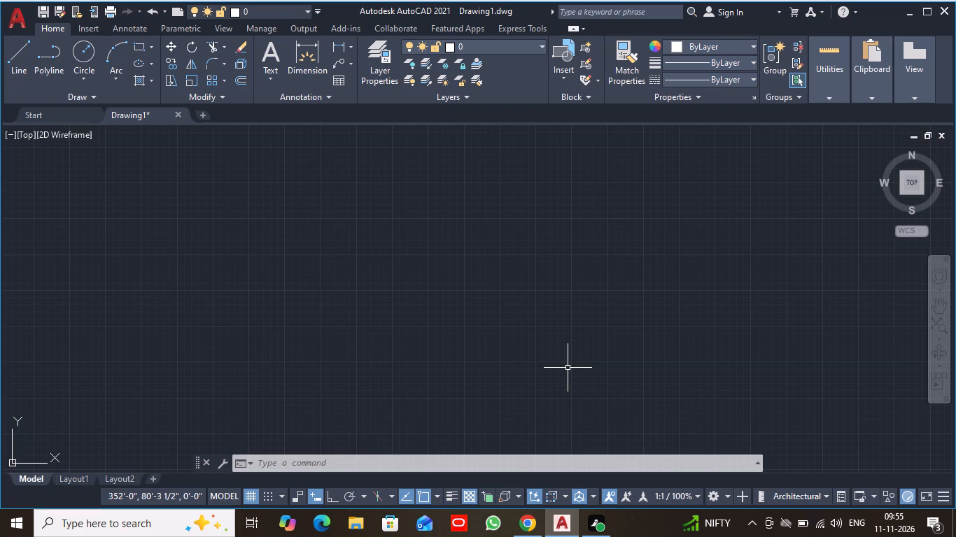
Create a new layer named "walls outer" in the layer manager.
text(la)
key(Return)
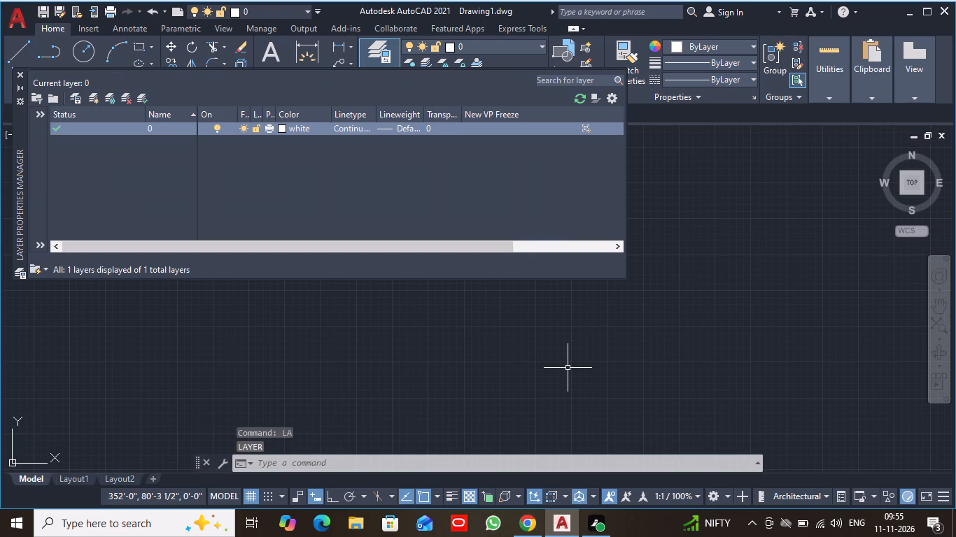
click(104, 98)
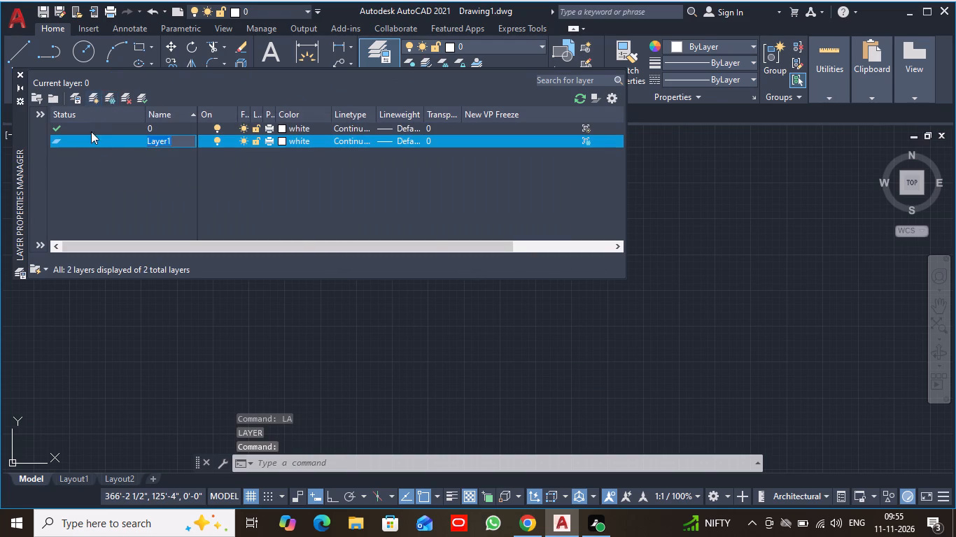
text(walls)
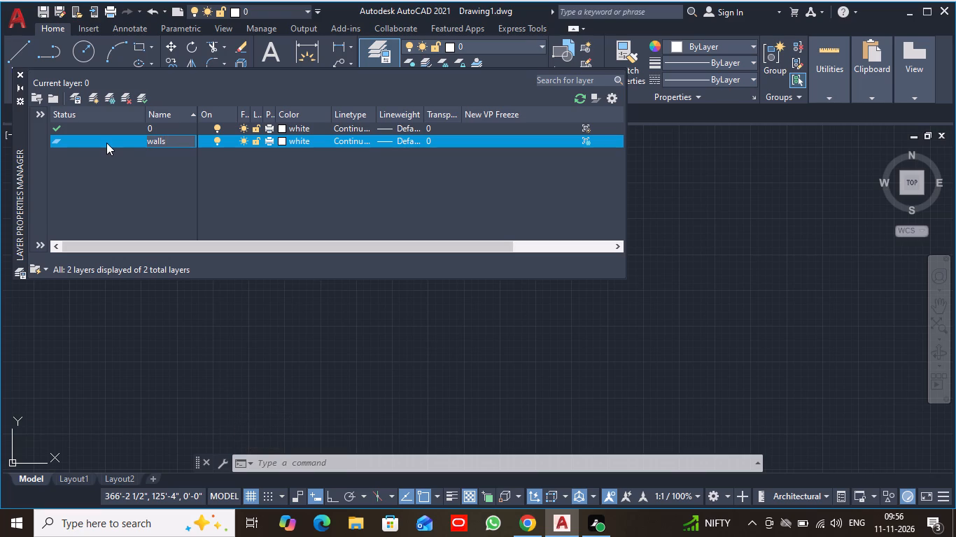
key(space)
text(outer)
Set the colour of the "walls outer" layer to green index colour 90 and close the layer manager.
click(281, 141)
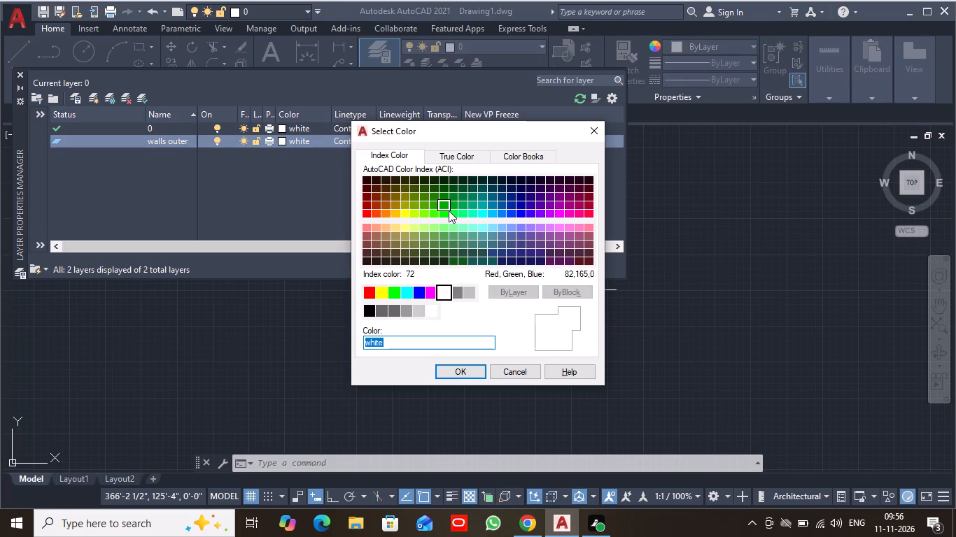
click(444, 213)
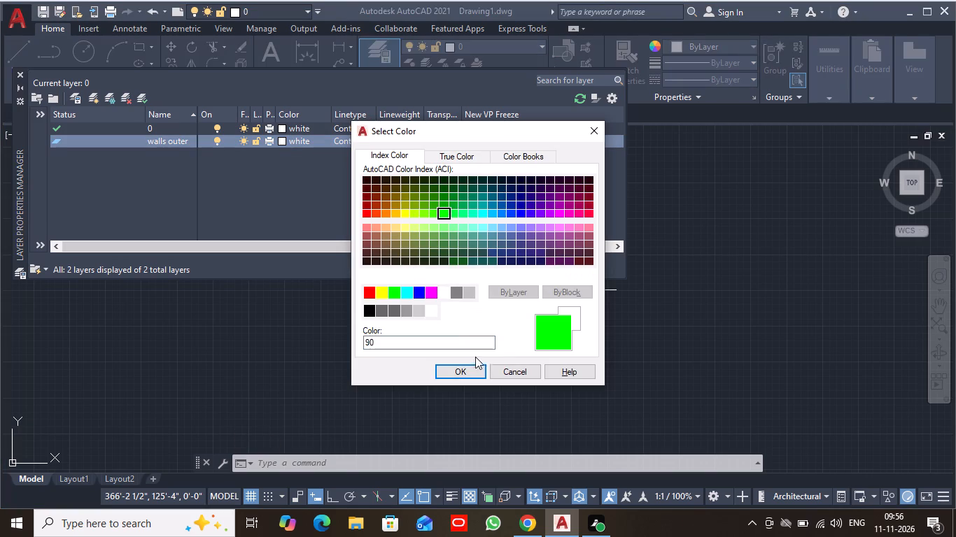
click(471, 369)
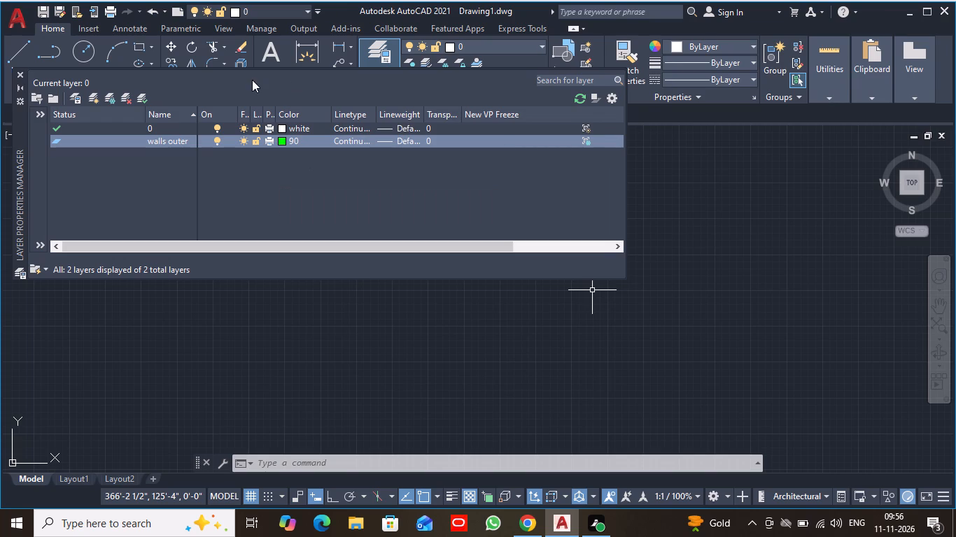
click(20, 72)
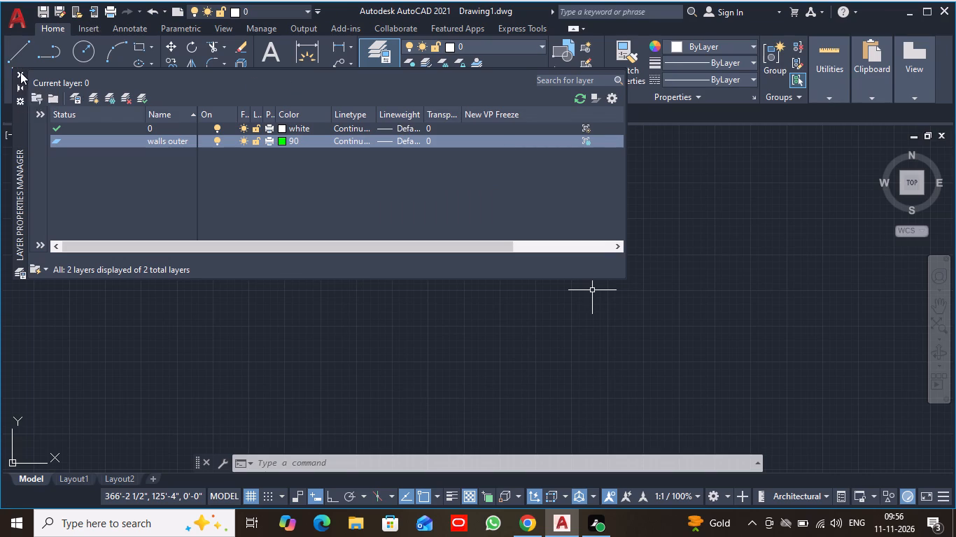
click(20, 72)
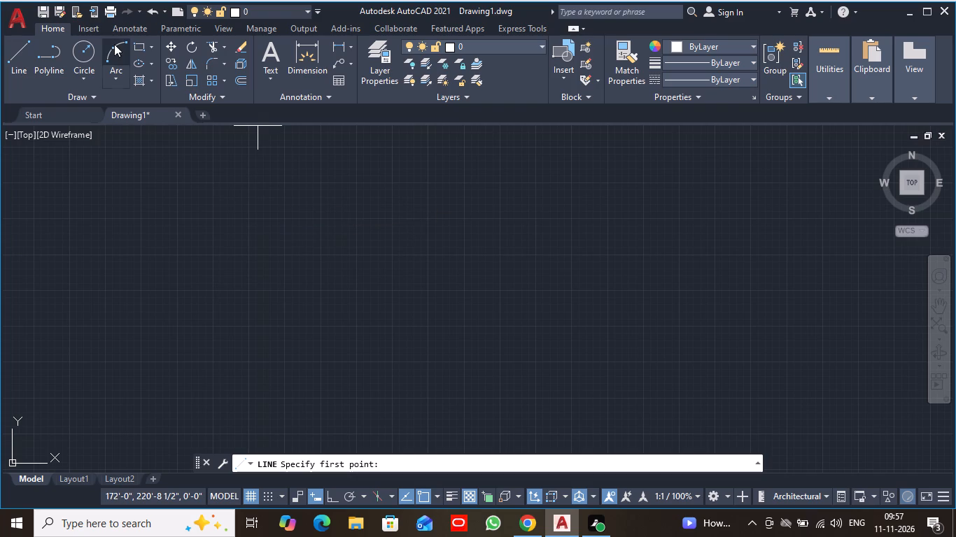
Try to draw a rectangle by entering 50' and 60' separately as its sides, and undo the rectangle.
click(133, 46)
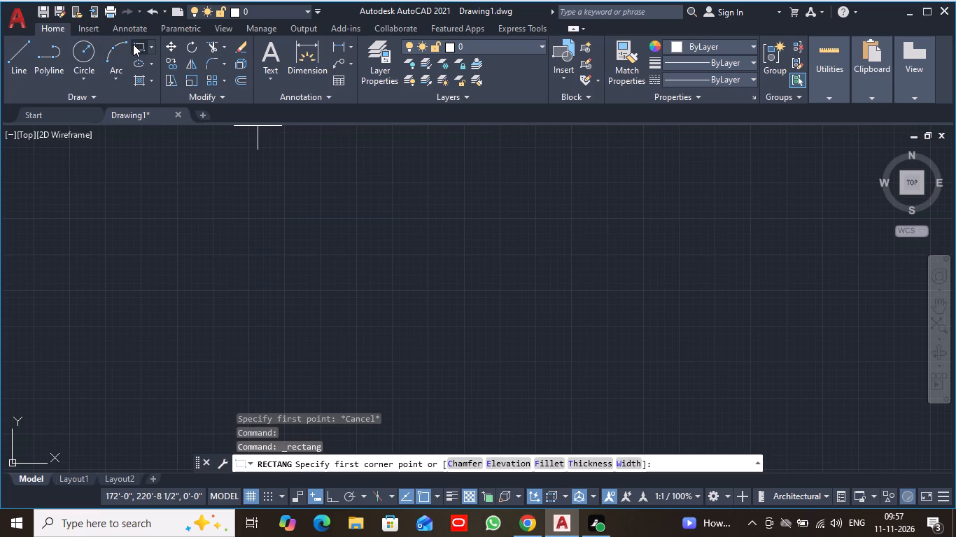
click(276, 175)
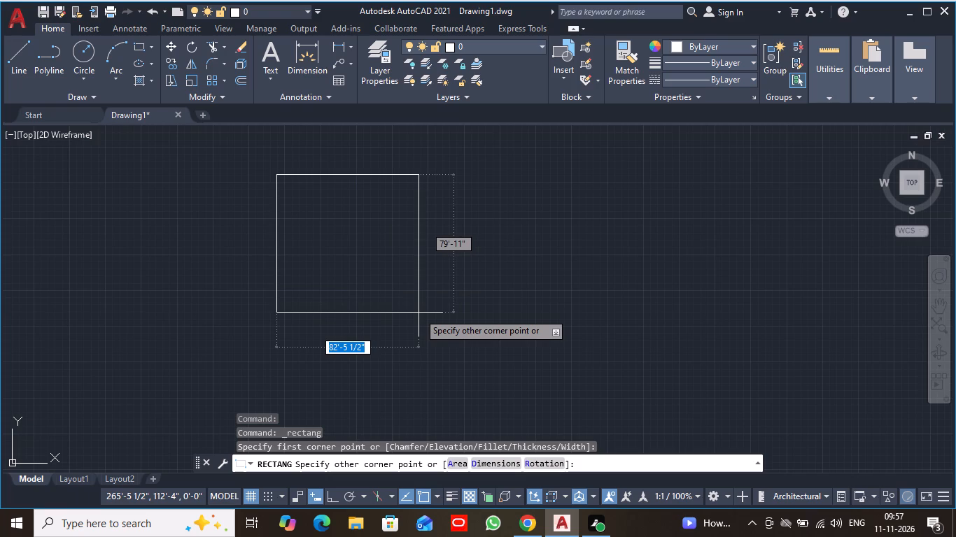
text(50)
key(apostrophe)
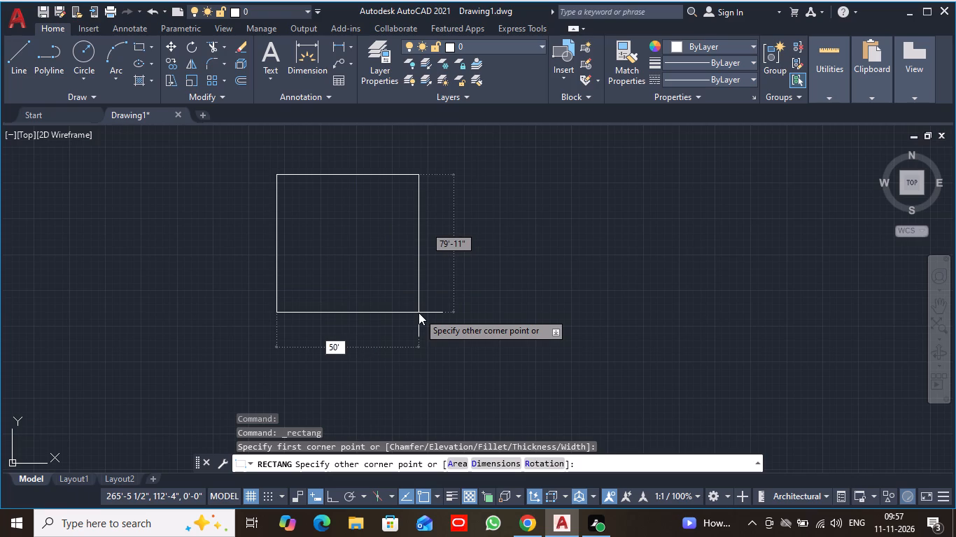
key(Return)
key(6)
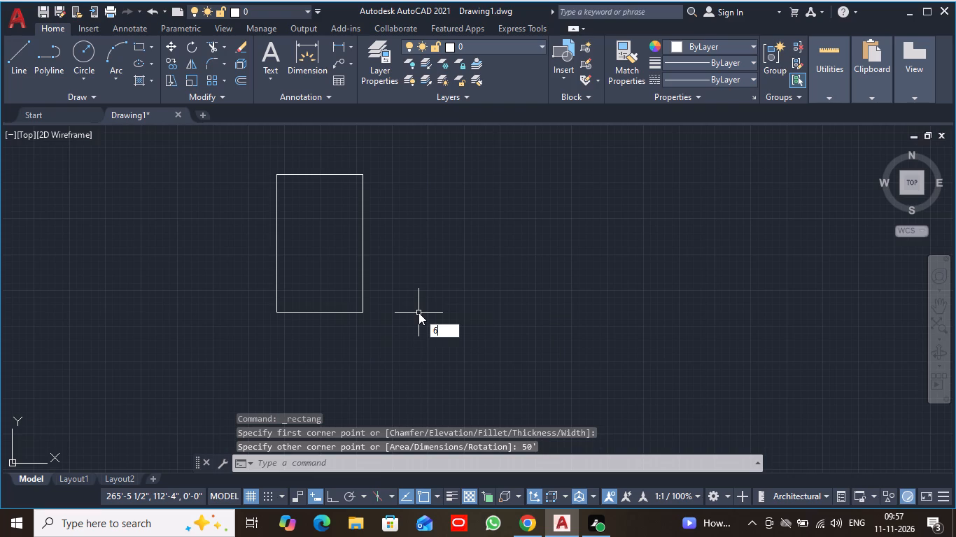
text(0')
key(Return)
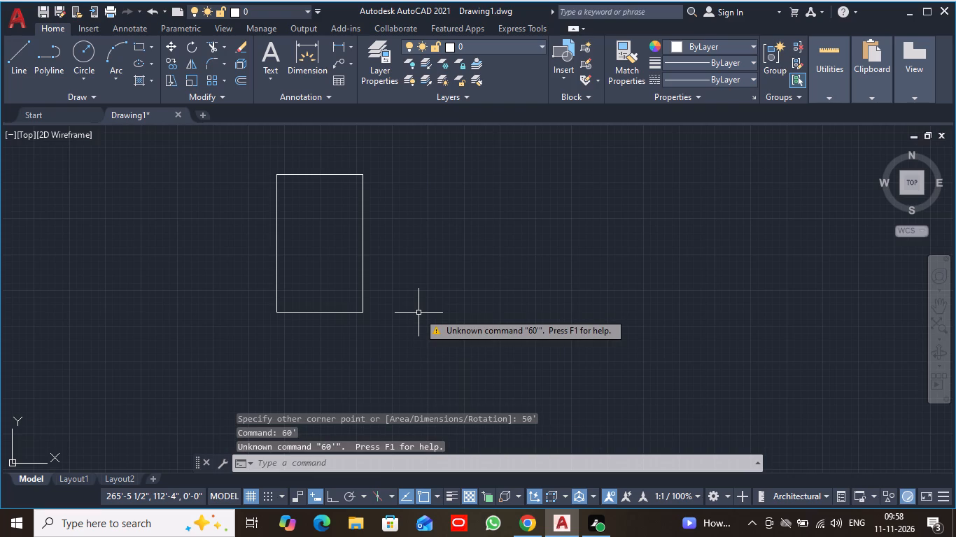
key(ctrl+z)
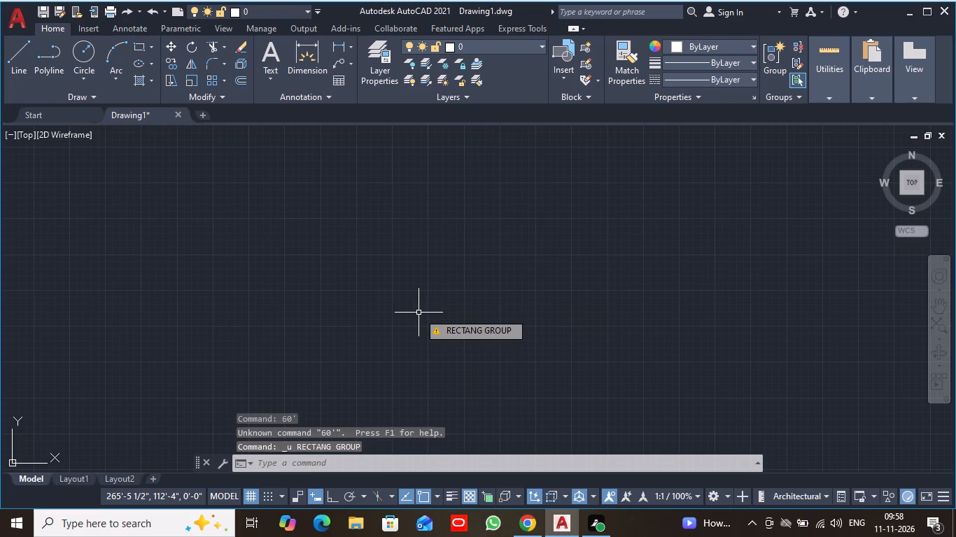
Draw a rectangle 50' wide by 60' high in the empty drawing area as the building outline.
drag(135, 48, 146, 48)
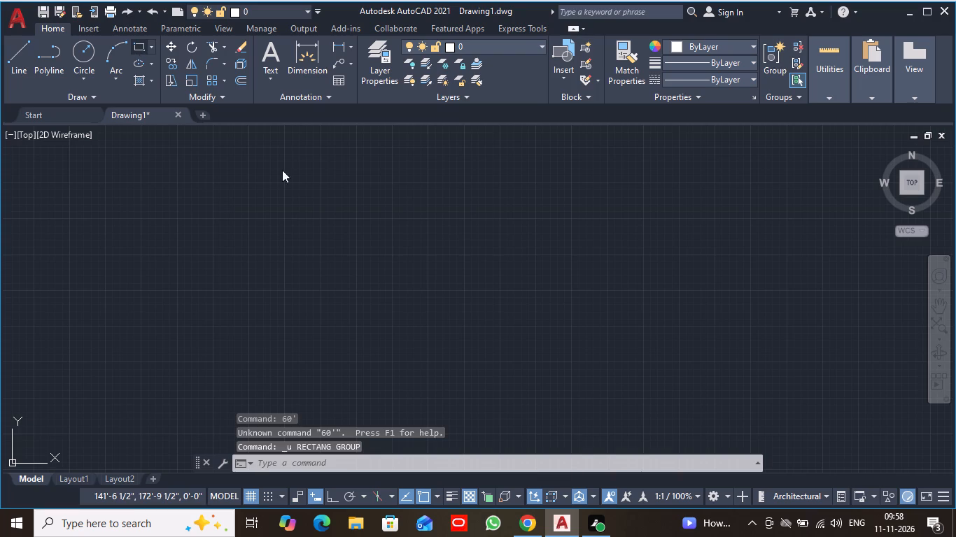
click(292, 185)
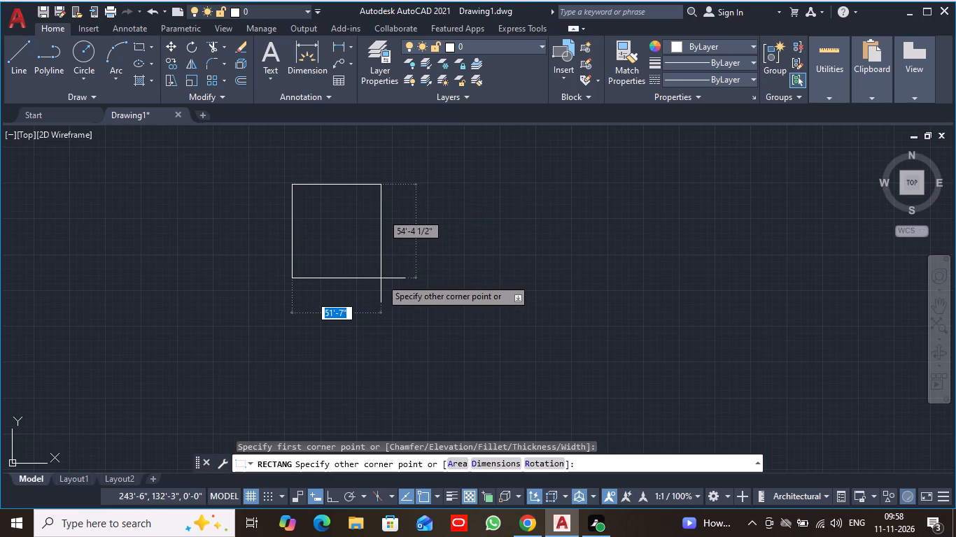
text(50)
key(apostrophe)
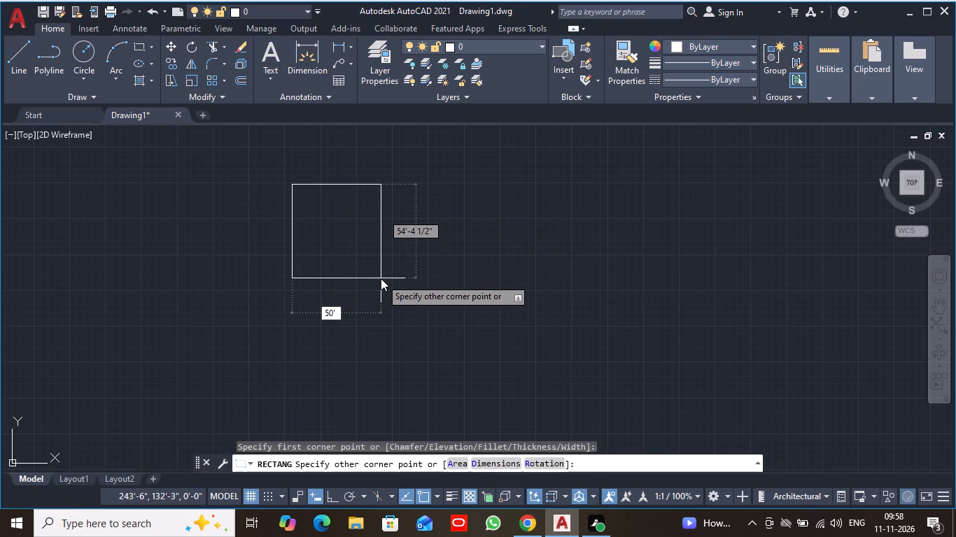
key(comma)
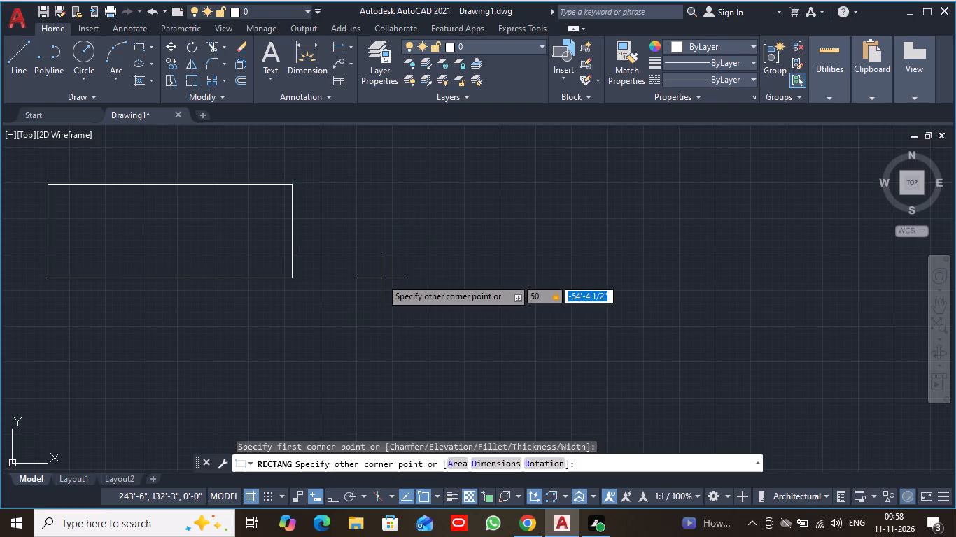
text(60)
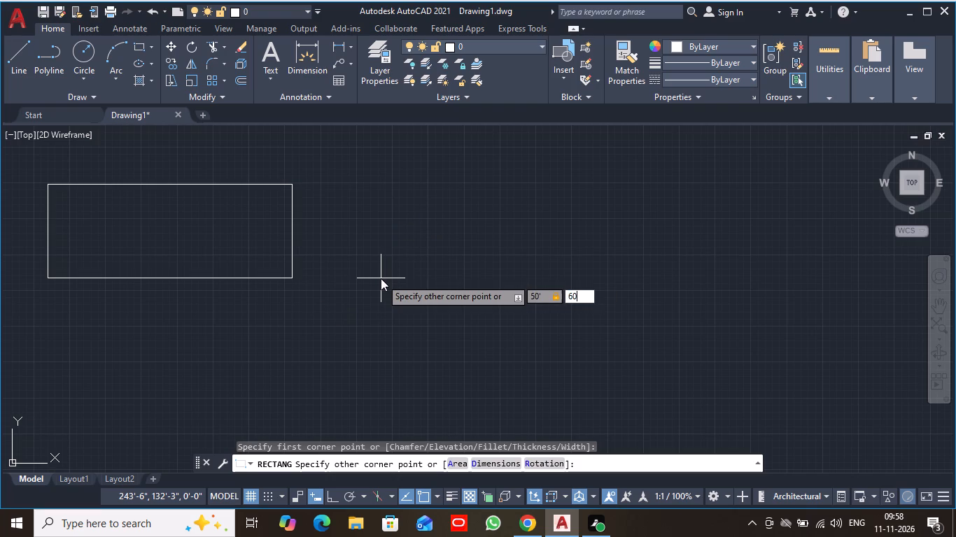
key(apostrophe)
key(Return)
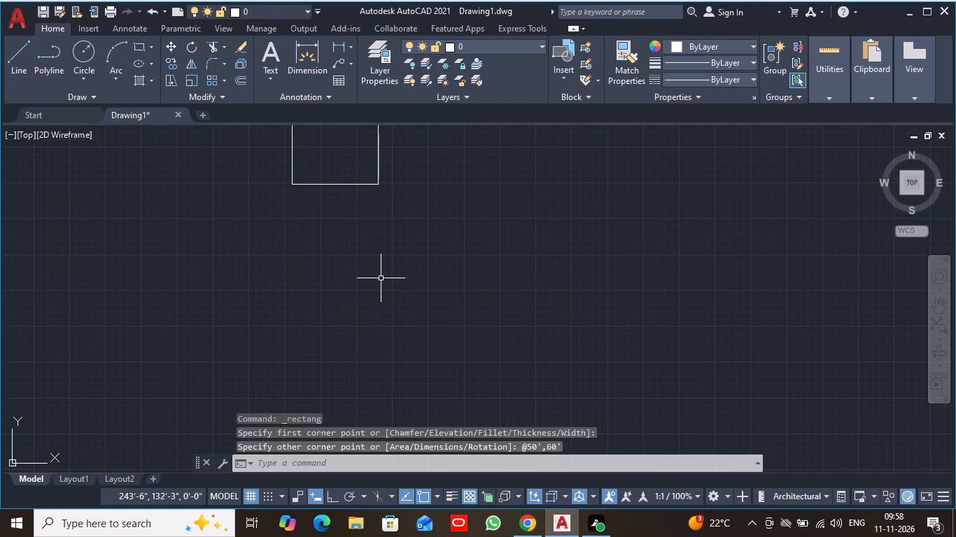
Offset the 50' by 60' rectangle inward by 9" to form the outer wall thickness.
middle_drag(298, 196, 263, 346)
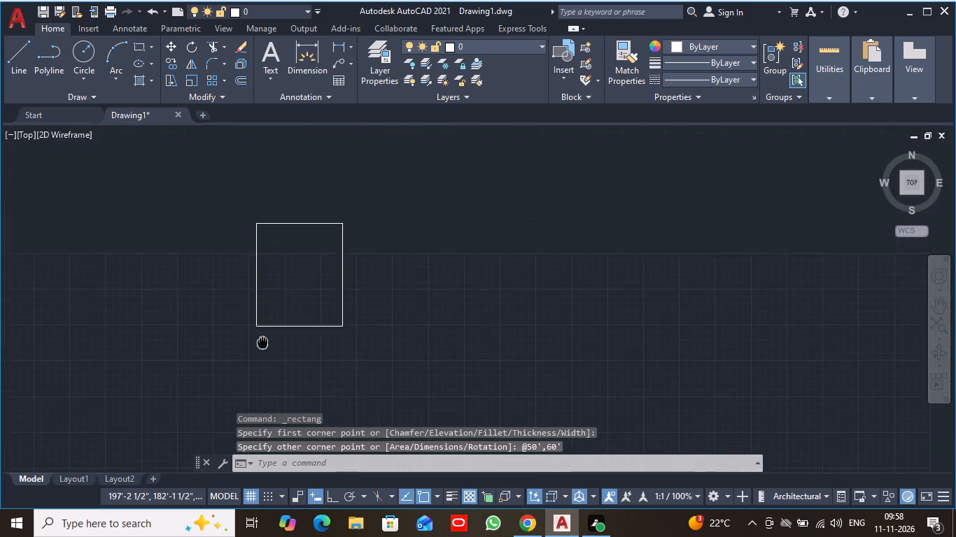
middle_drag(263, 346, 263, 347)
scroll(304, 255, up, 6)
scroll(331, 266, down, 5)
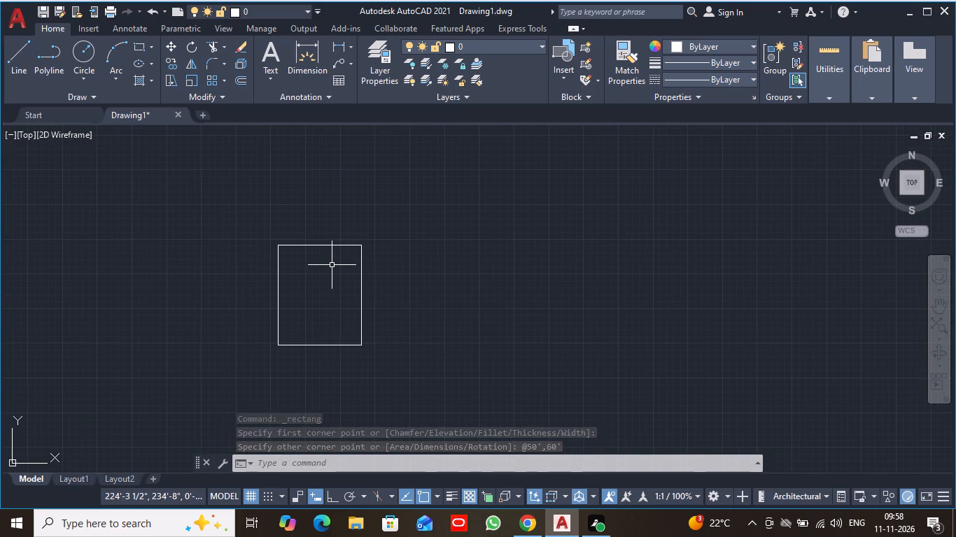
middle_drag(332, 265, 344, 207)
scroll(344, 206, up, 1)
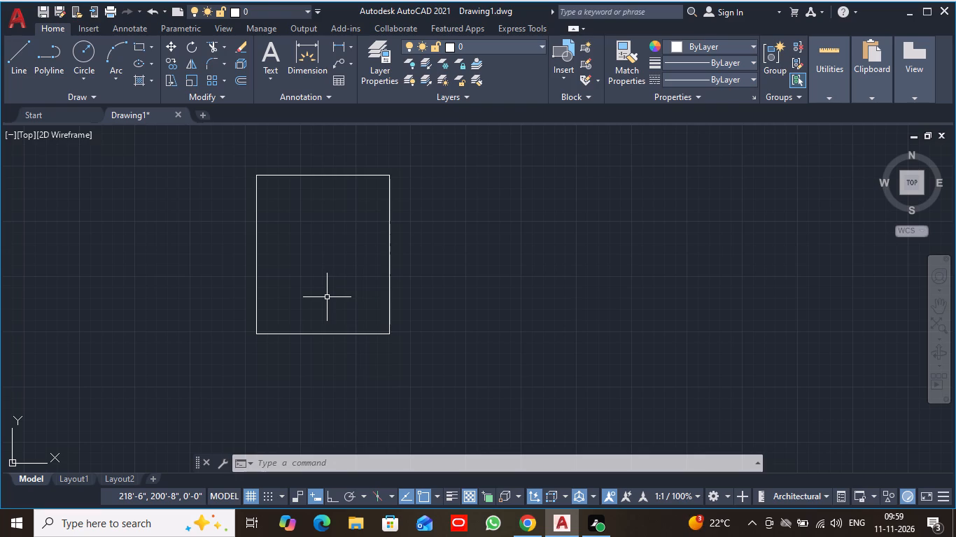
click(243, 81)
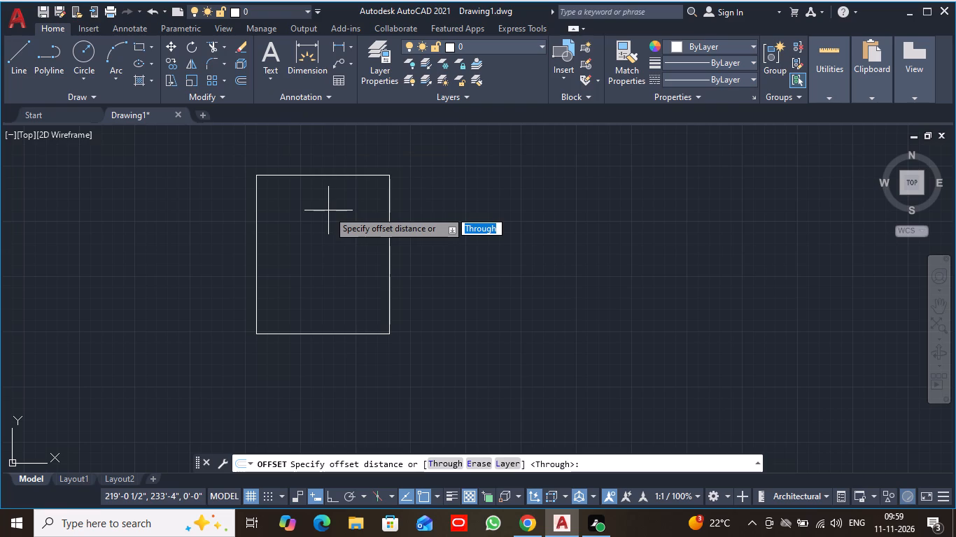
key(9)
key(shift+quotedbl)
key(Return)
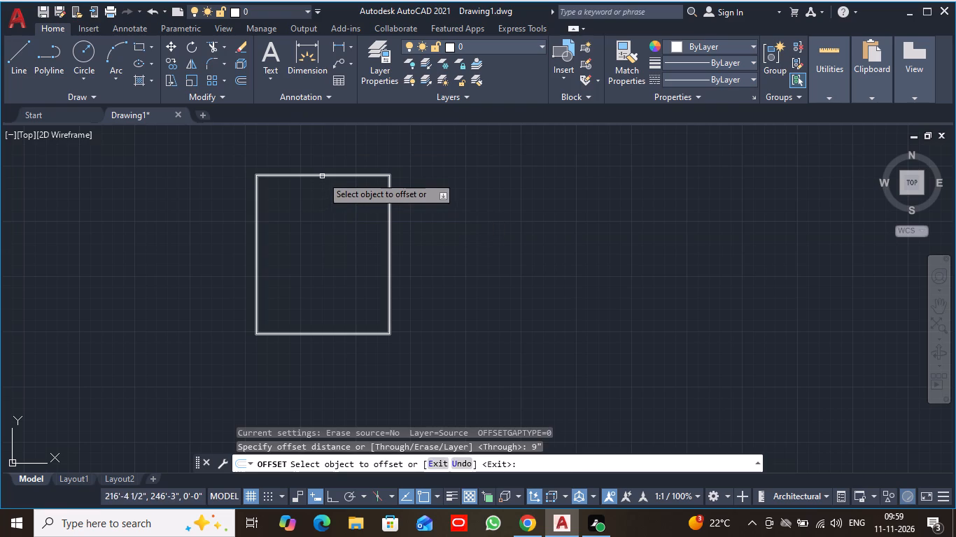
click(323, 176)
click(337, 201)
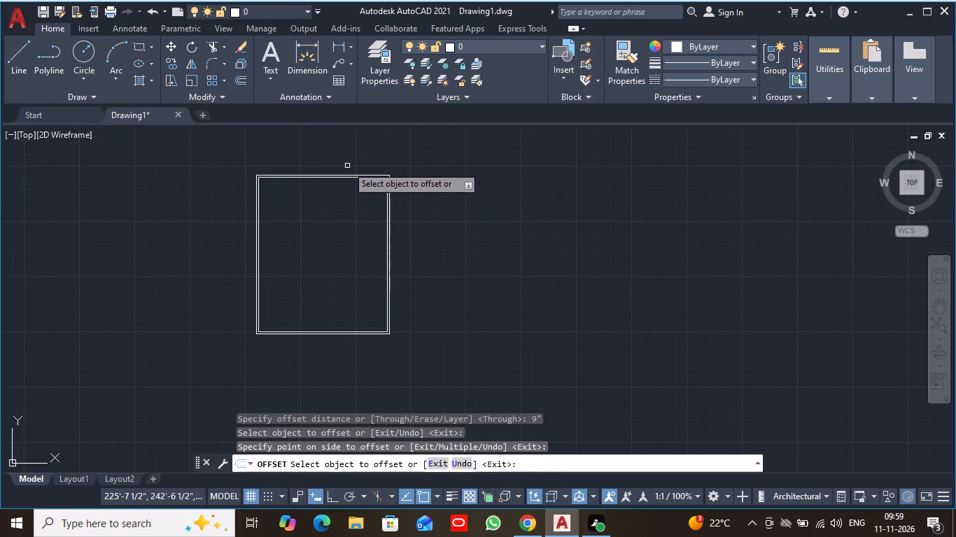
key(Escape)
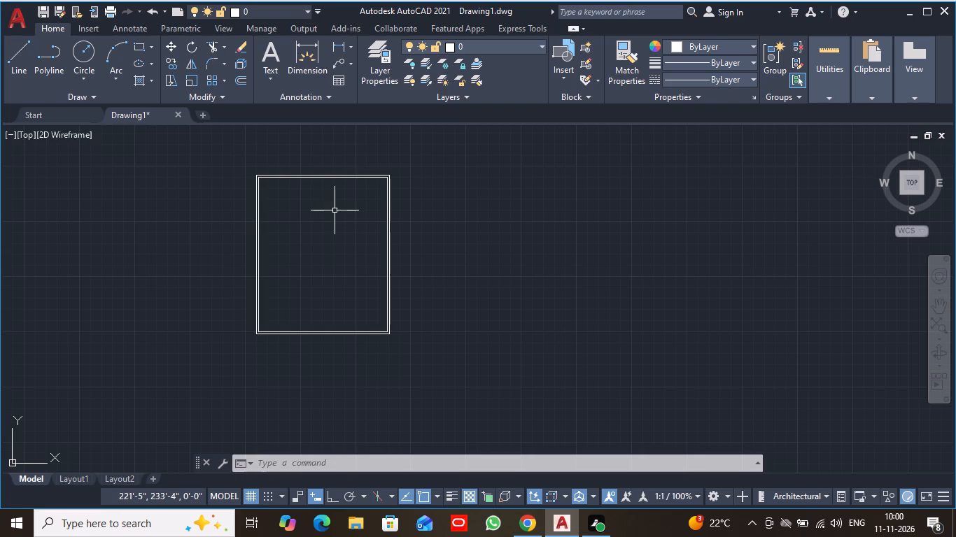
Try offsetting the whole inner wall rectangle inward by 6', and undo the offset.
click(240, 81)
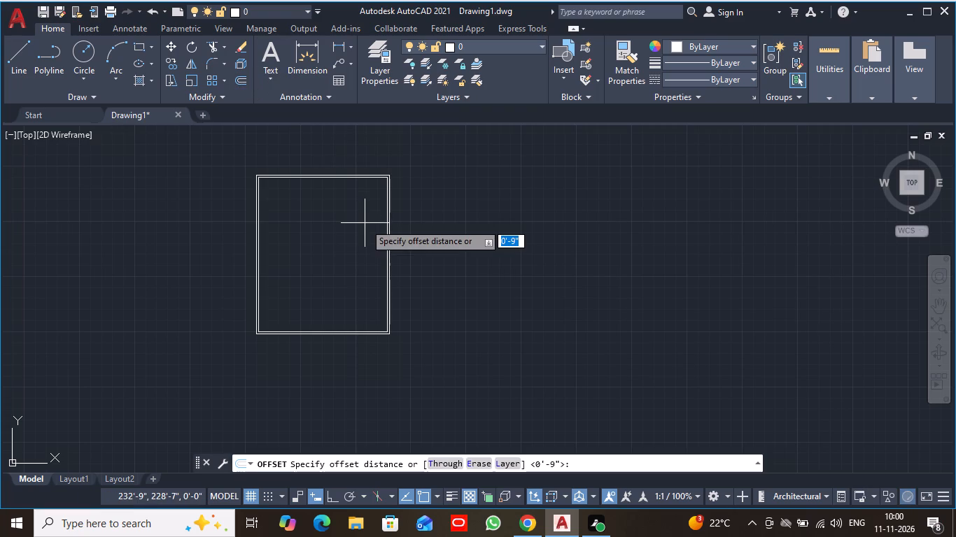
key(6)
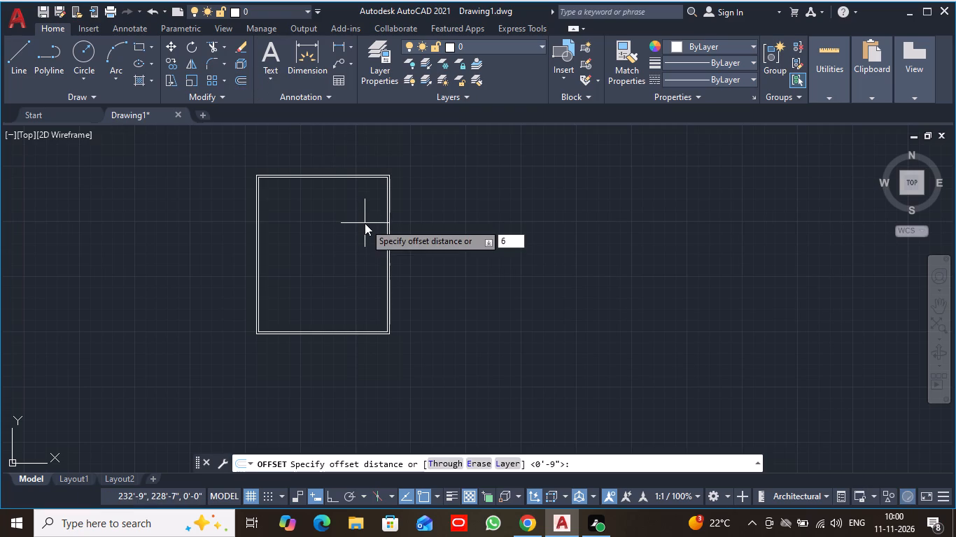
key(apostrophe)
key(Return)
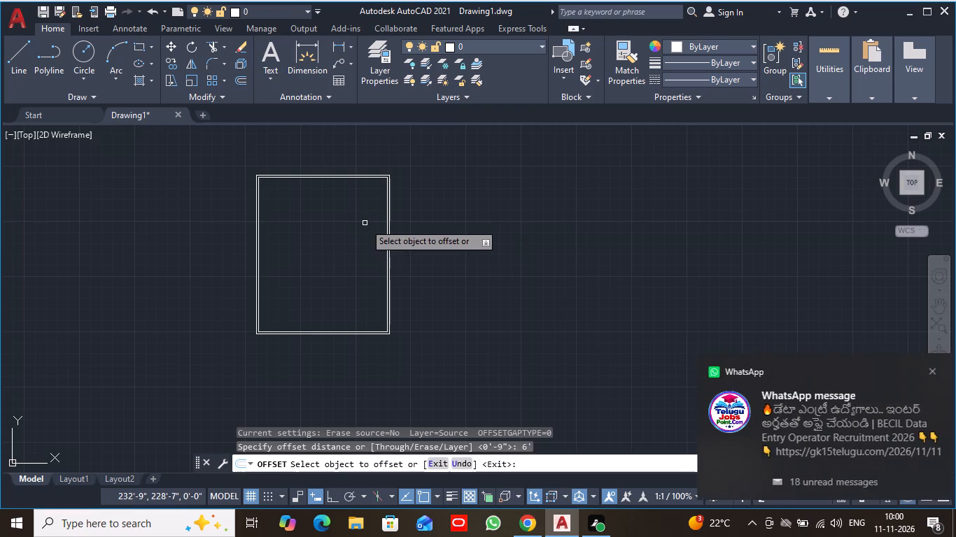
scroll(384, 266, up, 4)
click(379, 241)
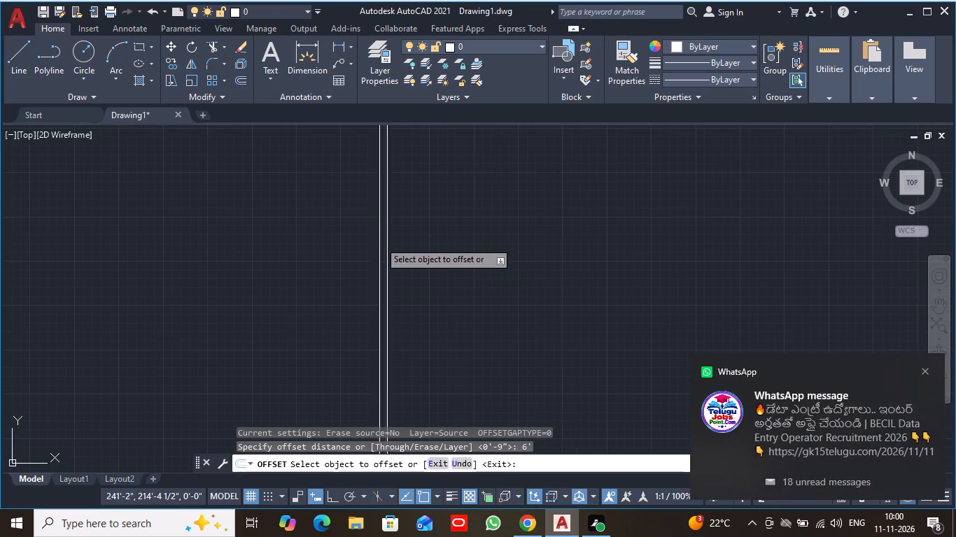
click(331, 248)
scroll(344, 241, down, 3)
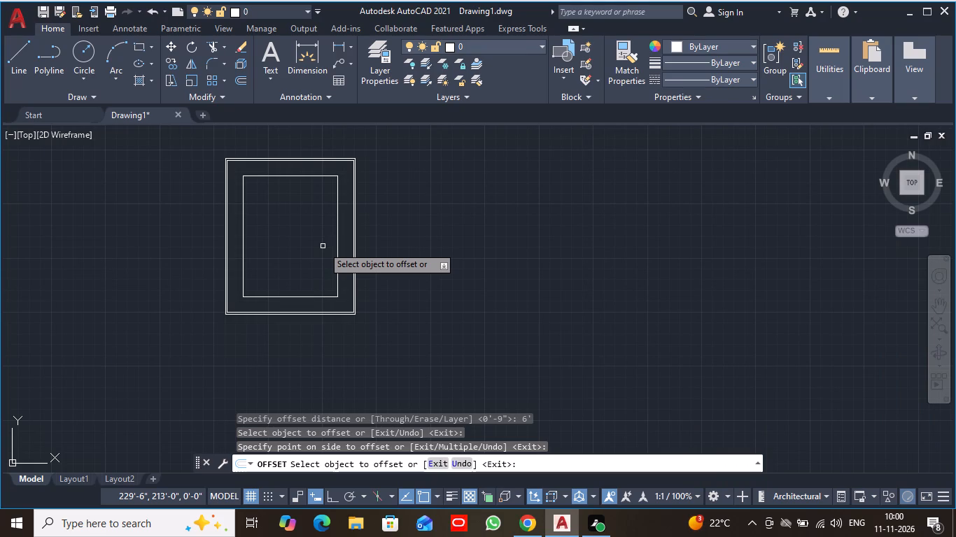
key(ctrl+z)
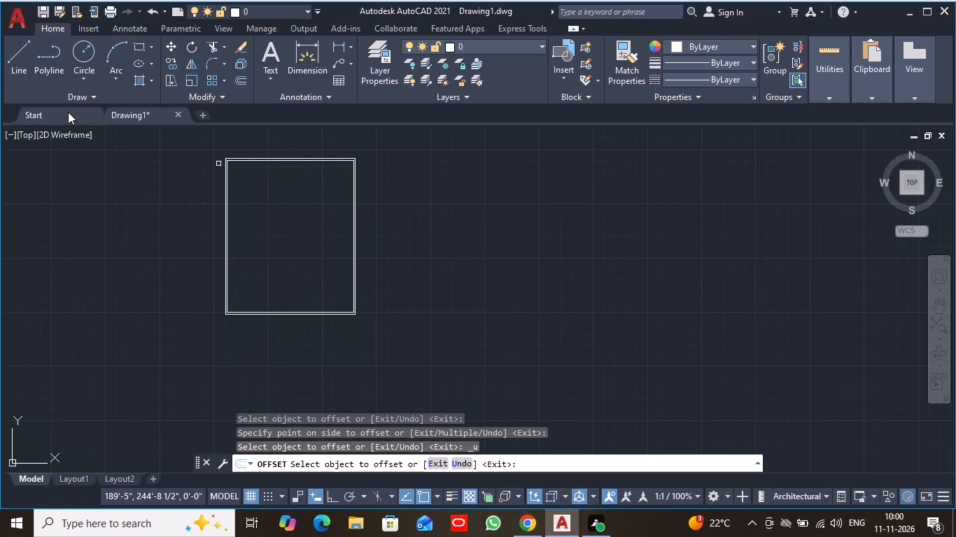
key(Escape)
Explode the inner wall rectangle into separate lines.
scroll(120, 142, up, 4)
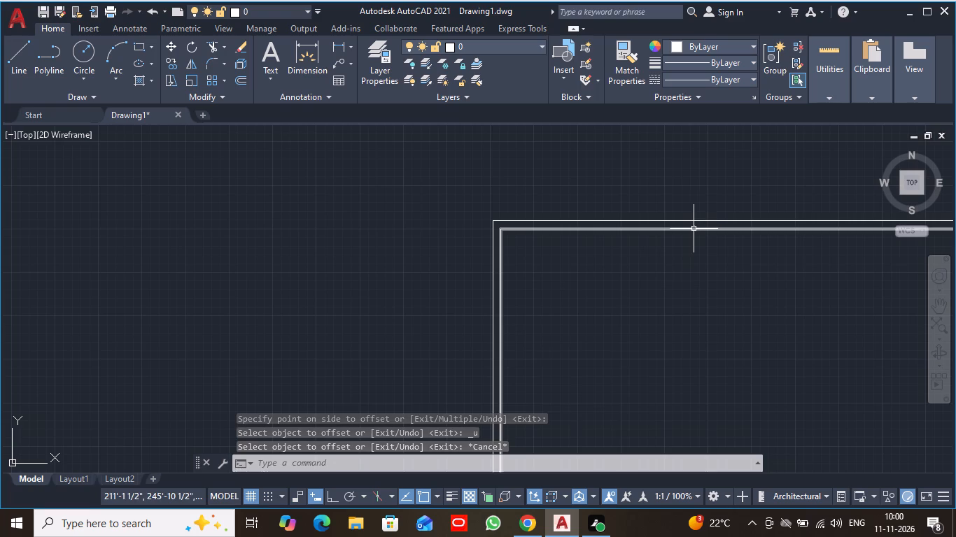
click(694, 229)
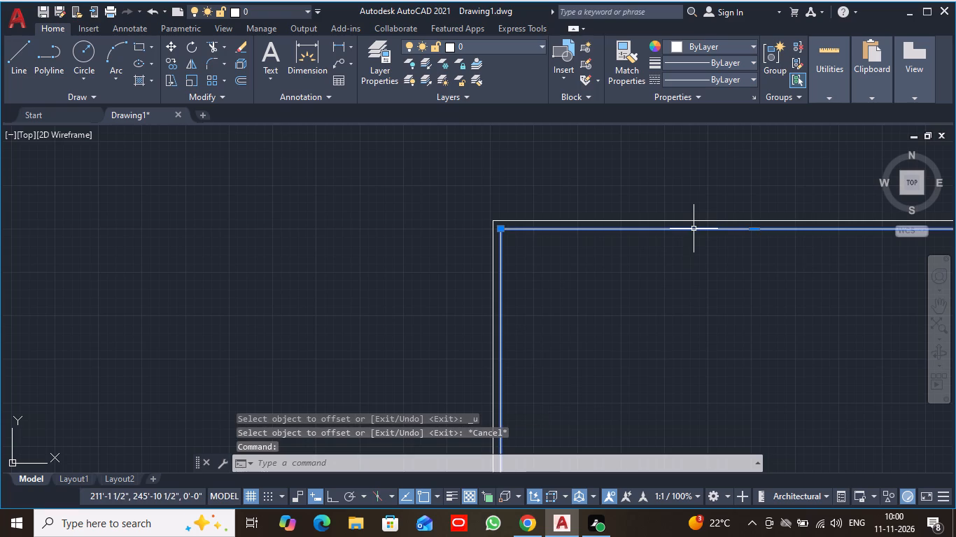
text(ex)
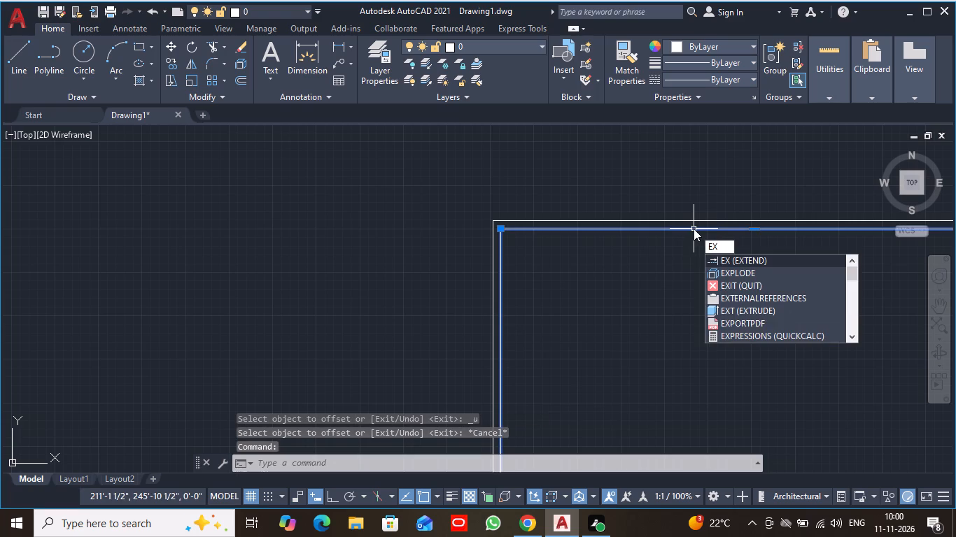
click(749, 275)
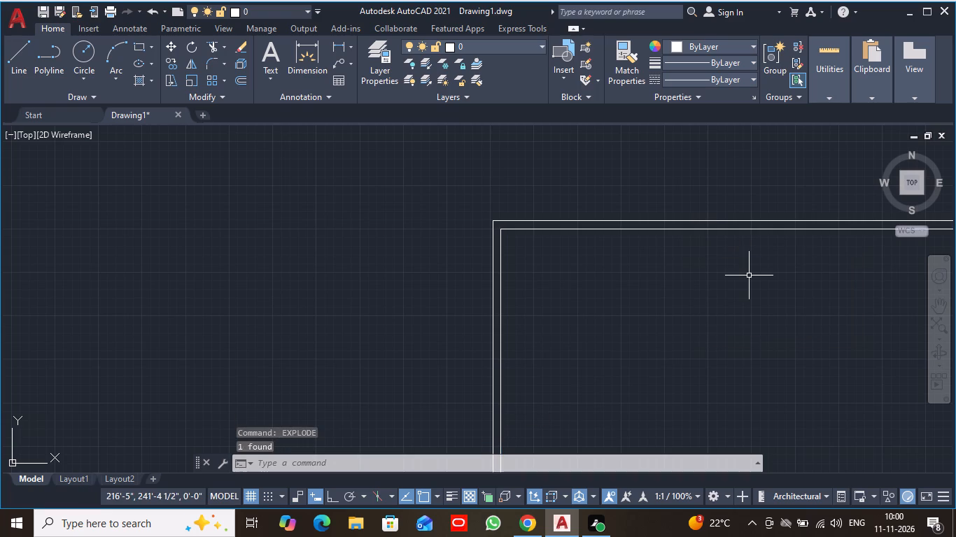
key(Return)
scroll(749, 275, down, 5)
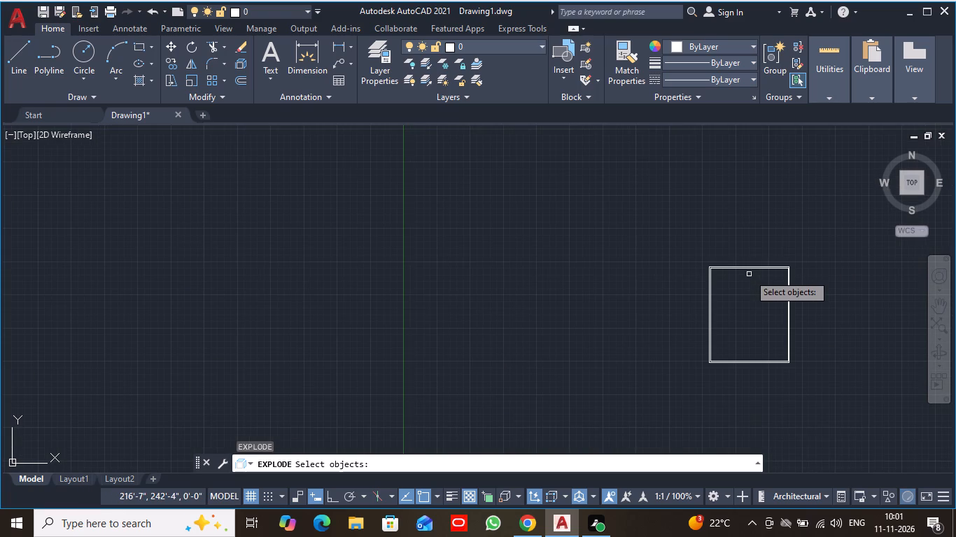
scroll(746, 279, up, 3)
click(13, 48)
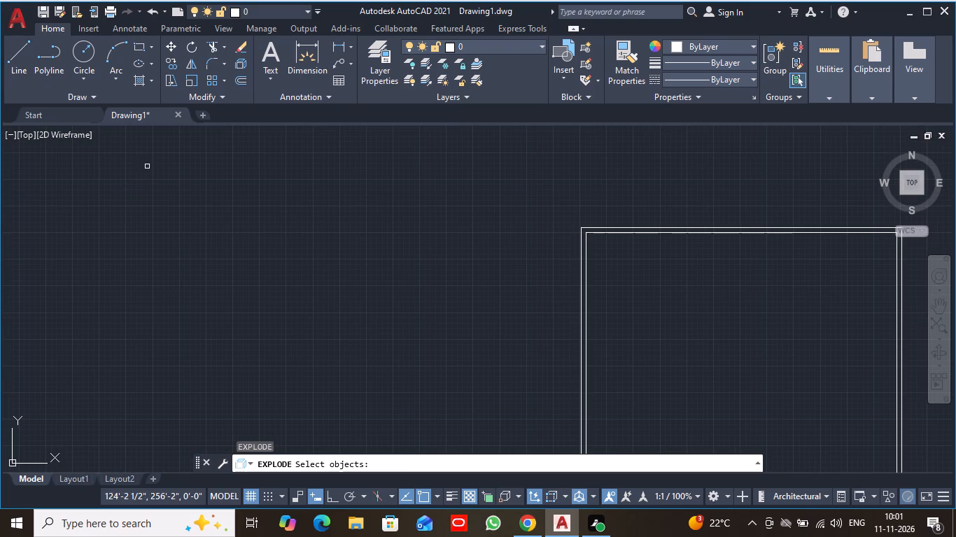
key(Escape)
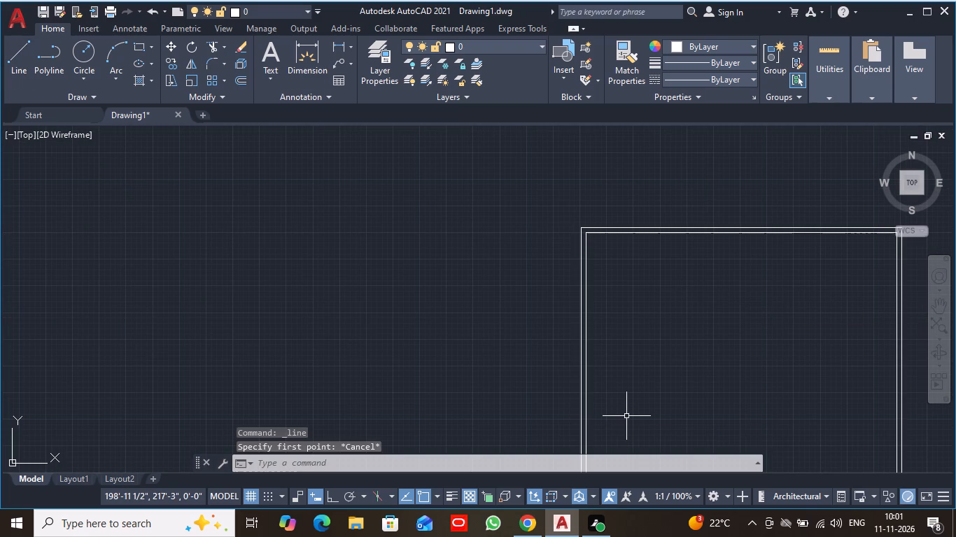
Offset the right-hand inner wall line of the plan inward by 6'.
middle_drag(624, 355, 269, 243)
scroll(285, 262, down, 2)
scroll(349, 317, up, 1)
scroll(359, 315, down, 2)
middle_drag(365, 307, 372, 301)
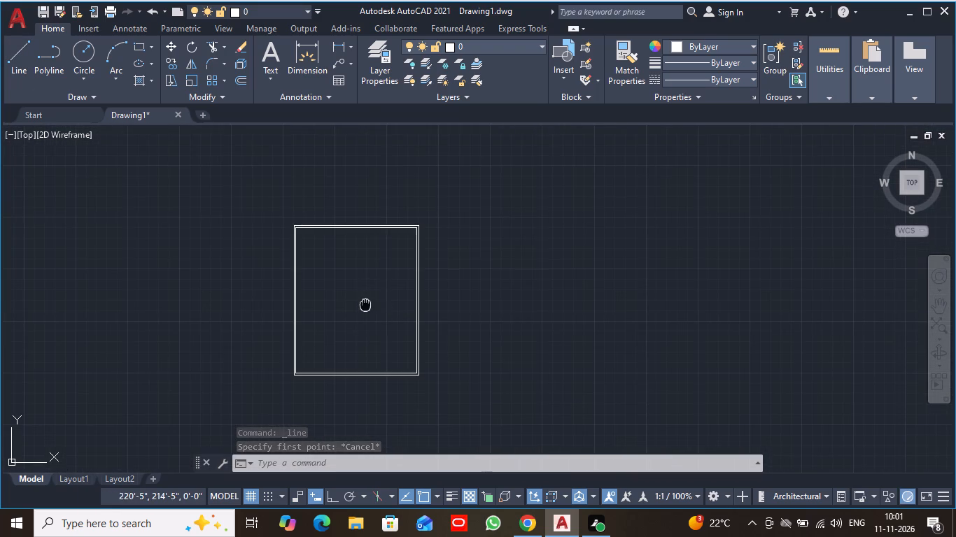
middle_drag(372, 301, 398, 293)
scroll(398, 293, up, 1)
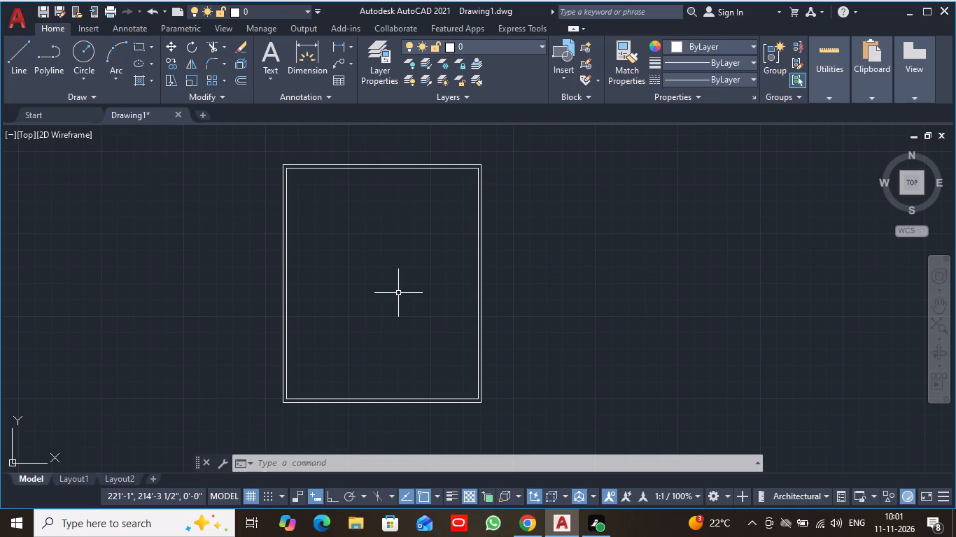
click(242, 77)
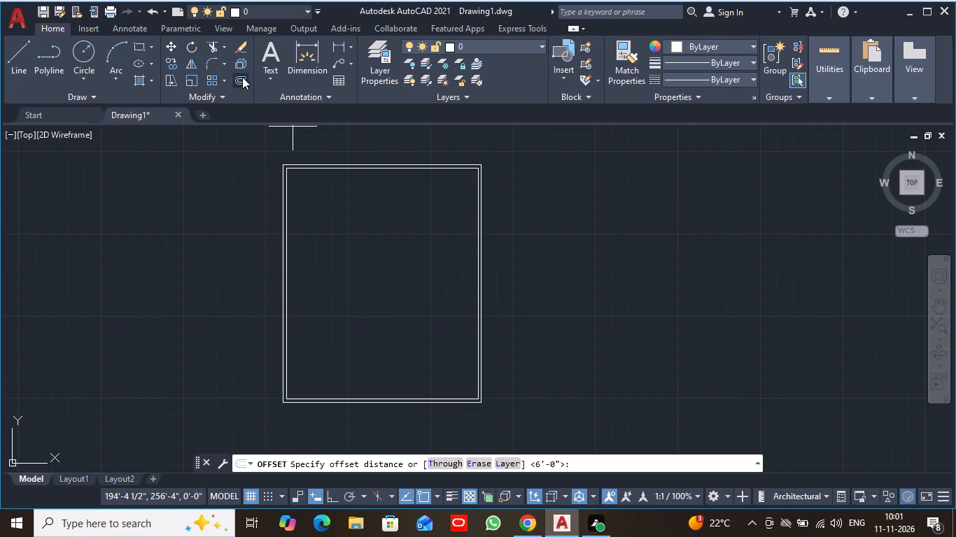
text(6')
key(Return)
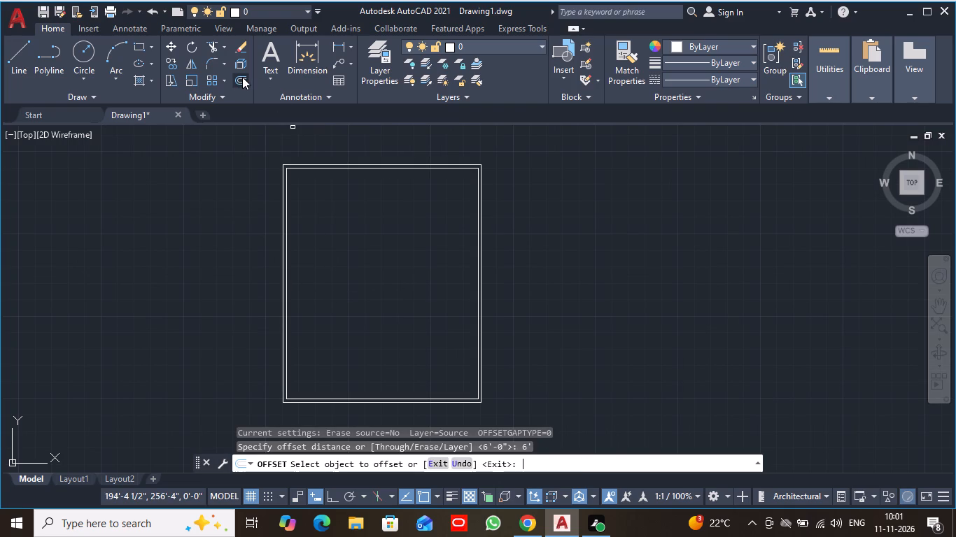
scroll(379, 248, up, 3)
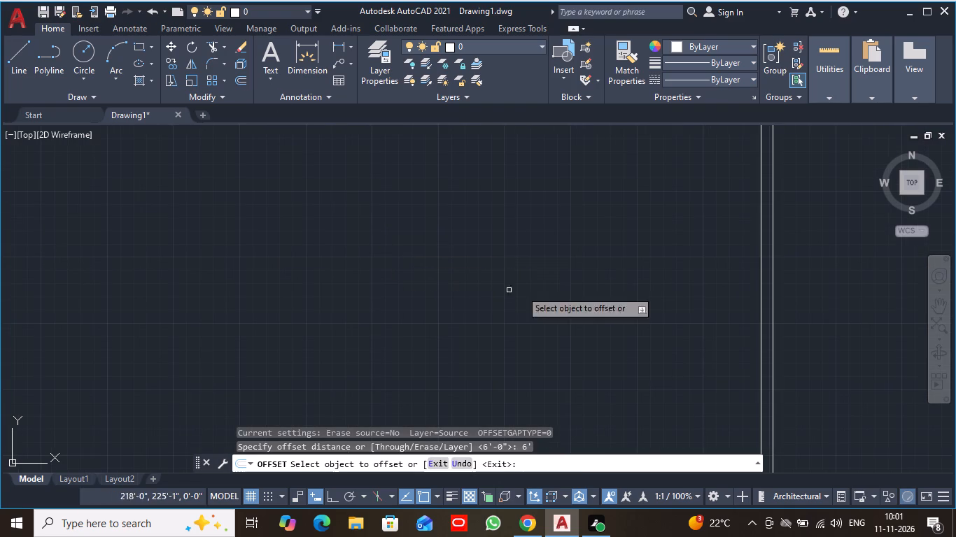
click(761, 255)
click(719, 257)
scroll(709, 257, down, 3)
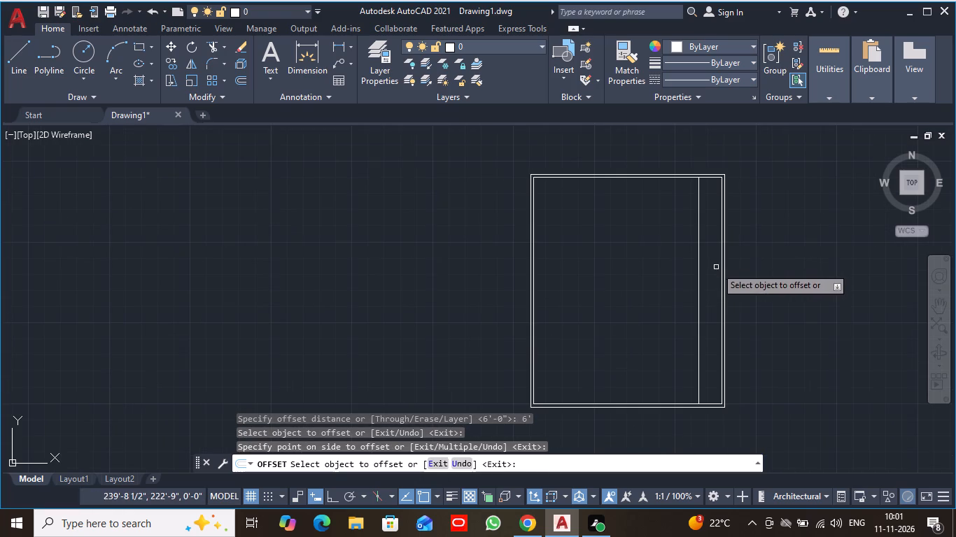
key(Escape)
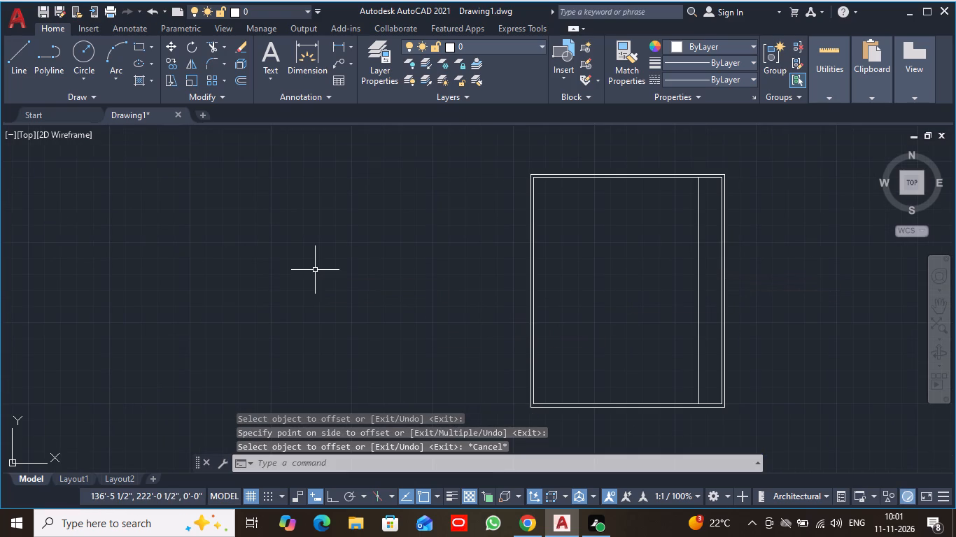
Offset the top and left-hand inner wall lines of the plan inward by 4'.
click(238, 80)
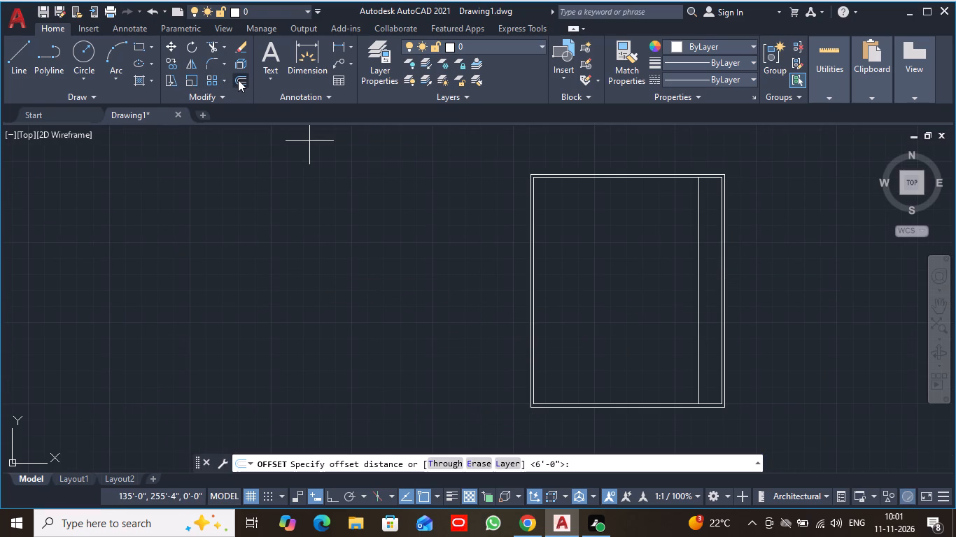
text(4')
key(Return)
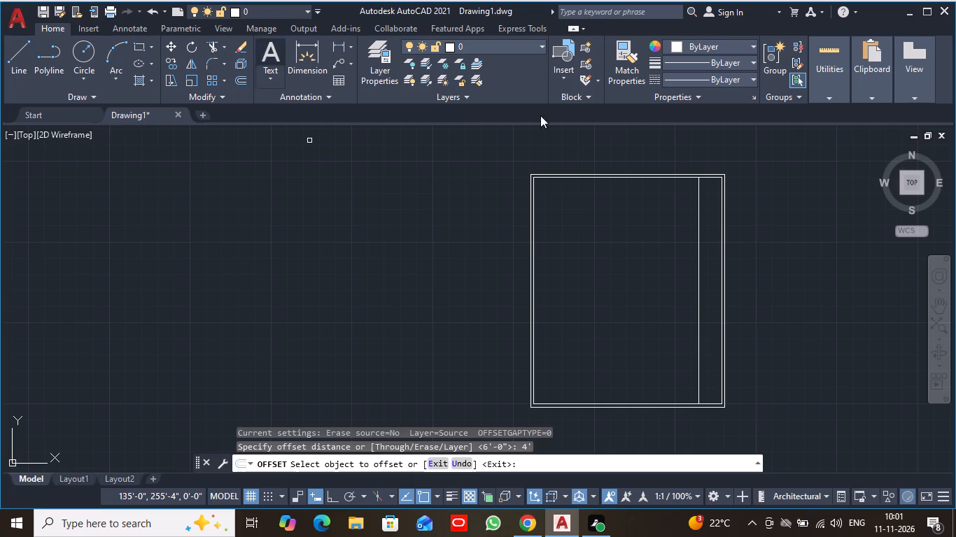
scroll(593, 203, up, 4)
middle_drag(597, 162, 568, 389)
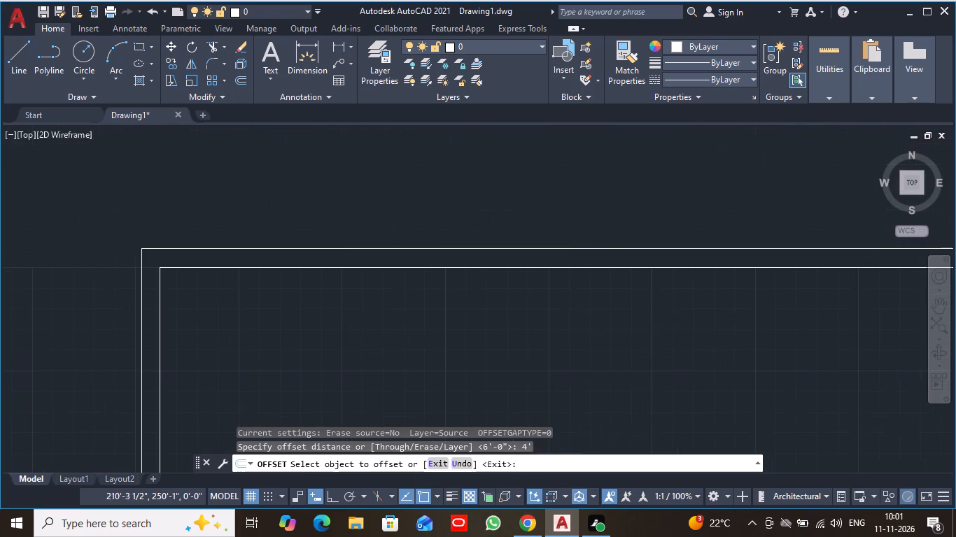
click(571, 266)
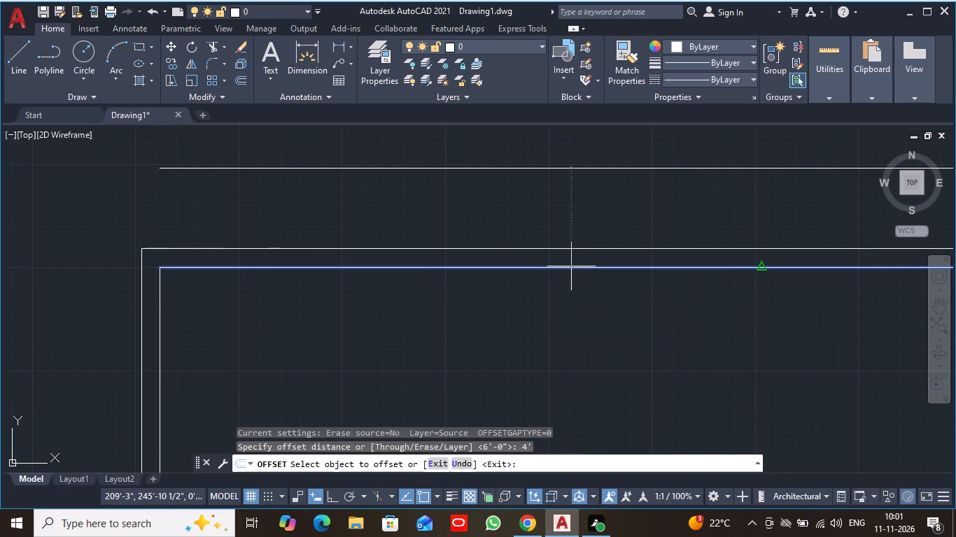
click(586, 408)
scroll(586, 408, down, 3)
middle_drag(586, 408, 585, 407)
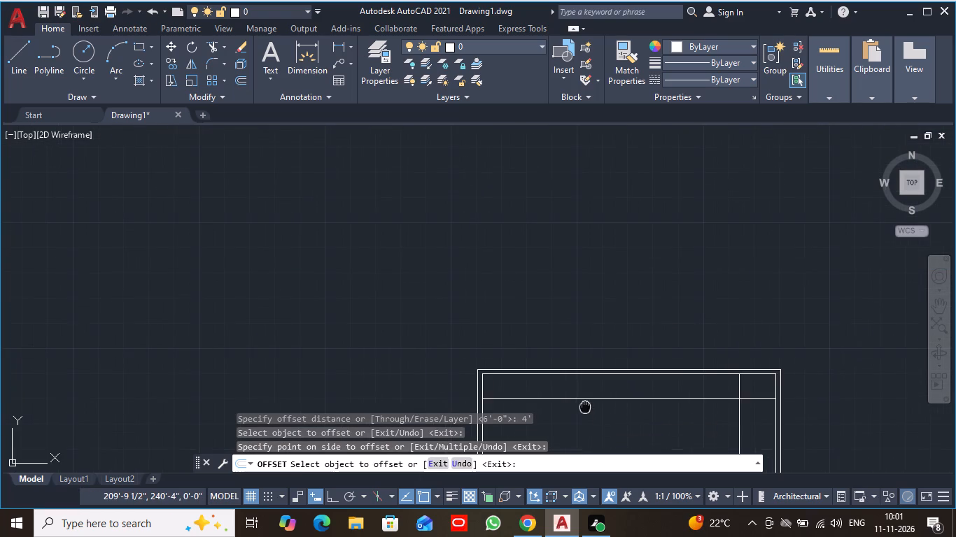
middle_drag(585, 407, 415, 27)
click(311, 187)
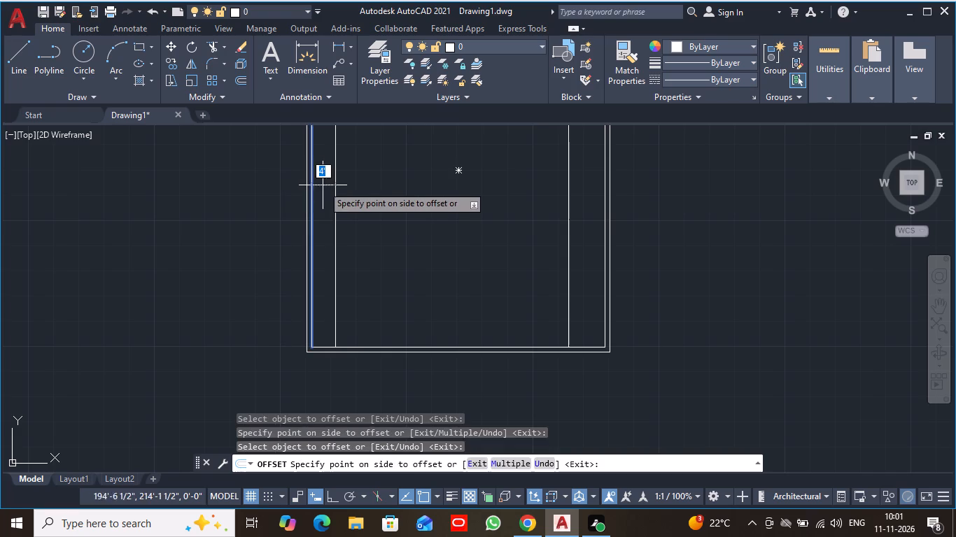
click(332, 185)
scroll(401, 190, down, 3)
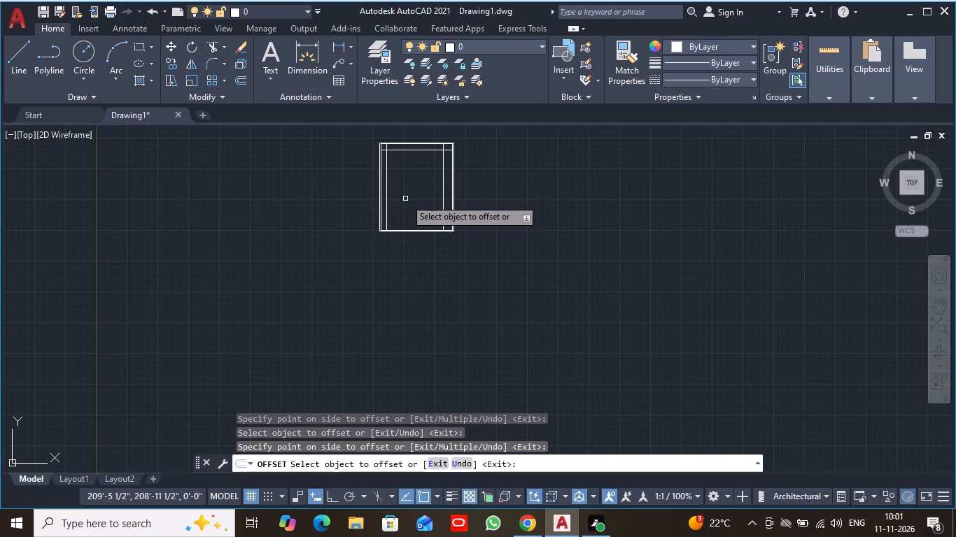
key(Escape)
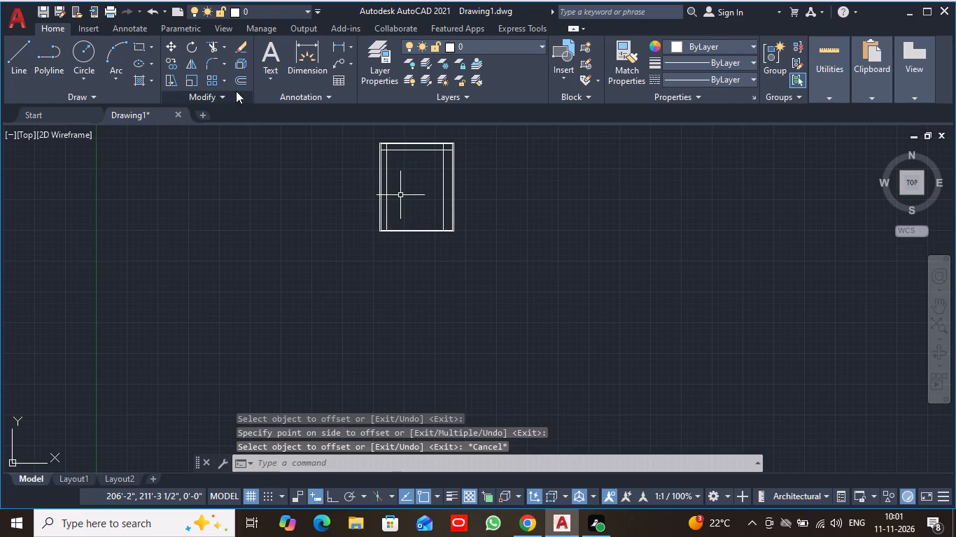
Offset the bottom inner wall line of the plan inward by 10'.
click(240, 84)
text(10)
key(apostrophe)
key(Return)
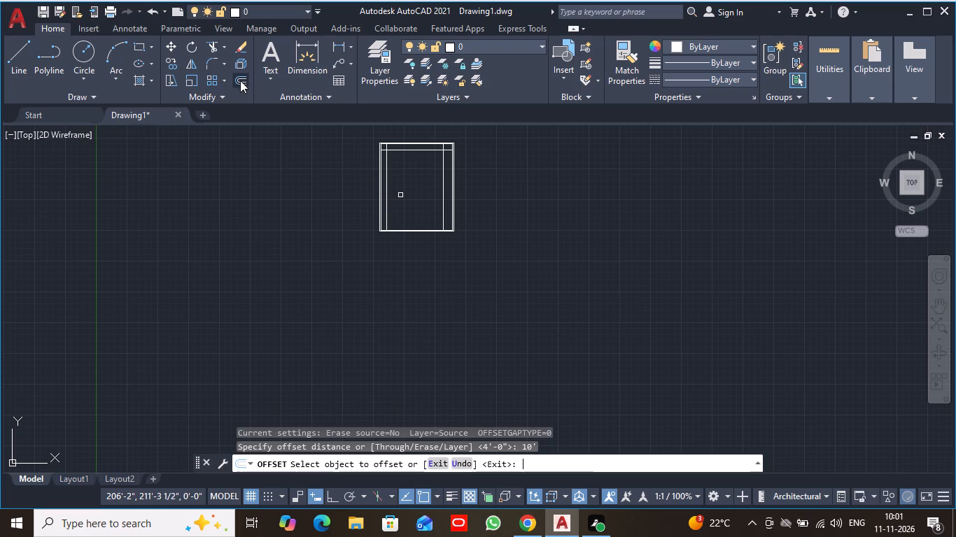
scroll(463, 269, up, 4)
middle_drag(402, 236, 407, 447)
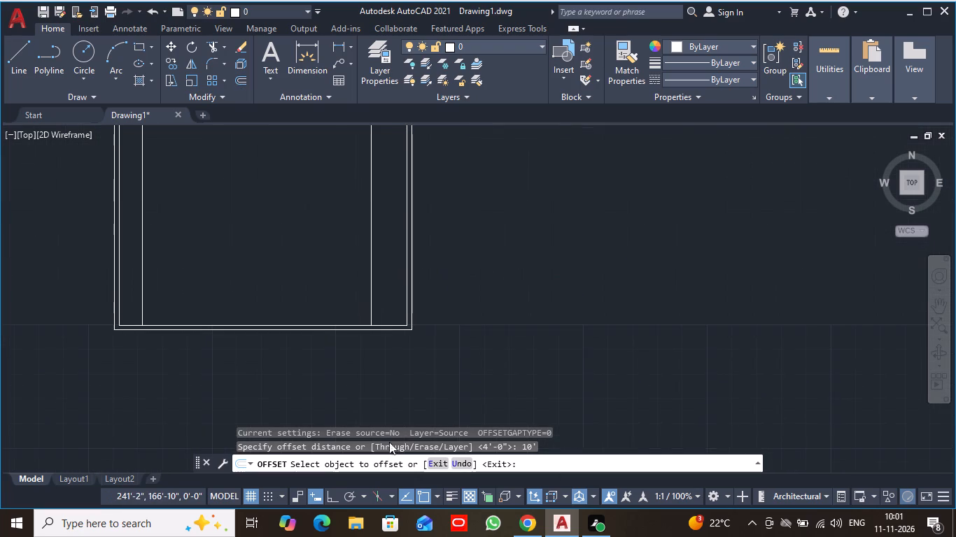
click(274, 325)
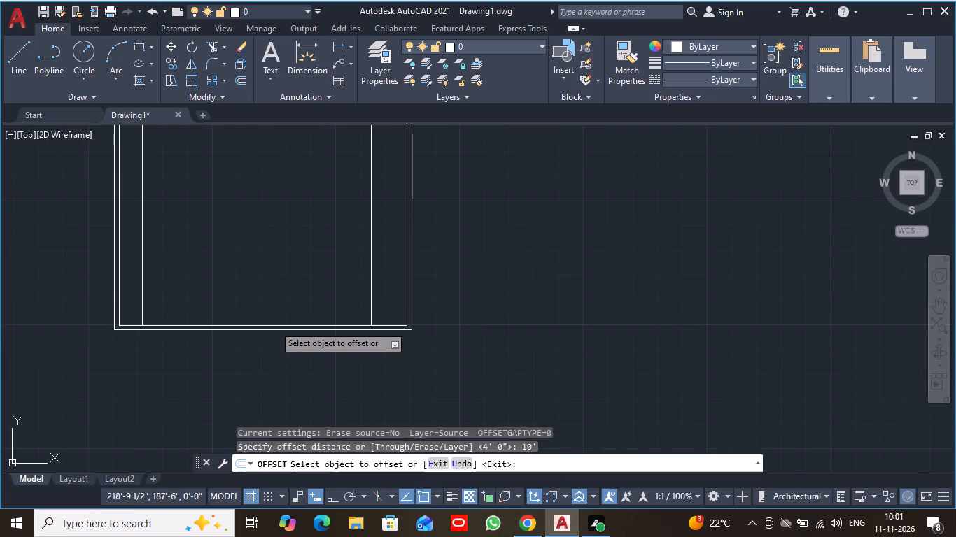
click(274, 308)
key(Escape)
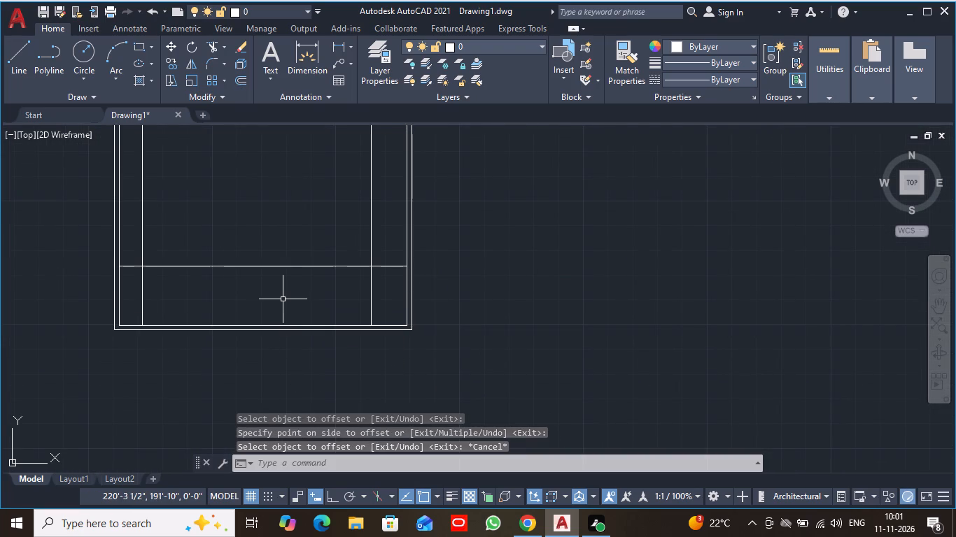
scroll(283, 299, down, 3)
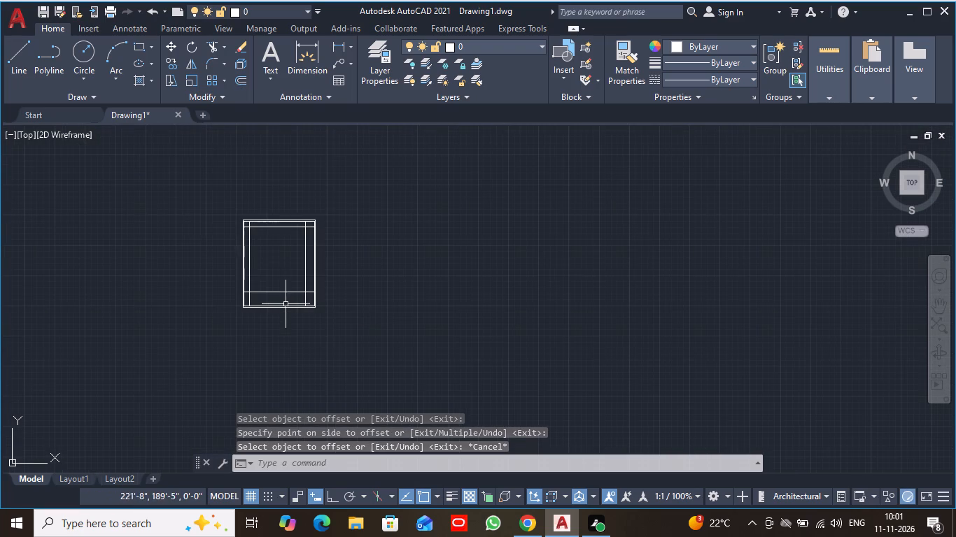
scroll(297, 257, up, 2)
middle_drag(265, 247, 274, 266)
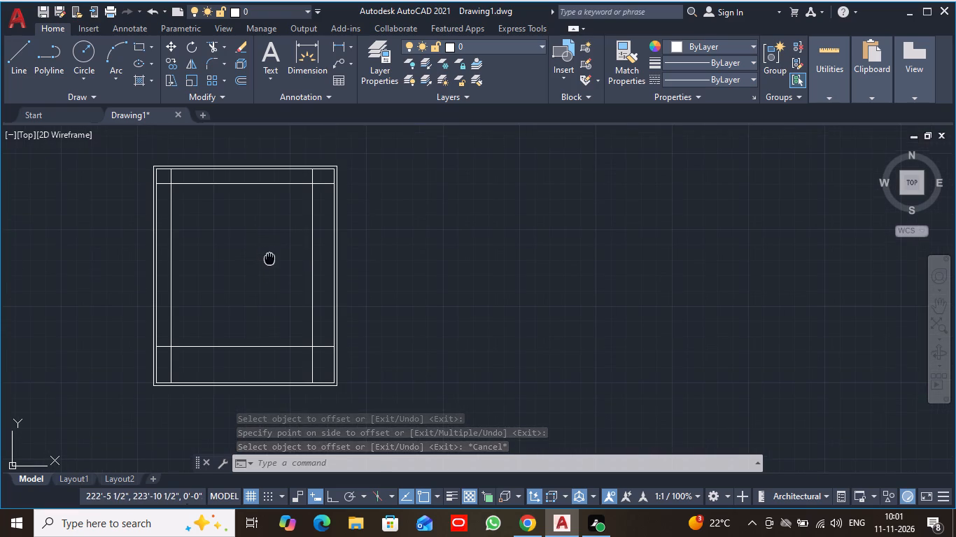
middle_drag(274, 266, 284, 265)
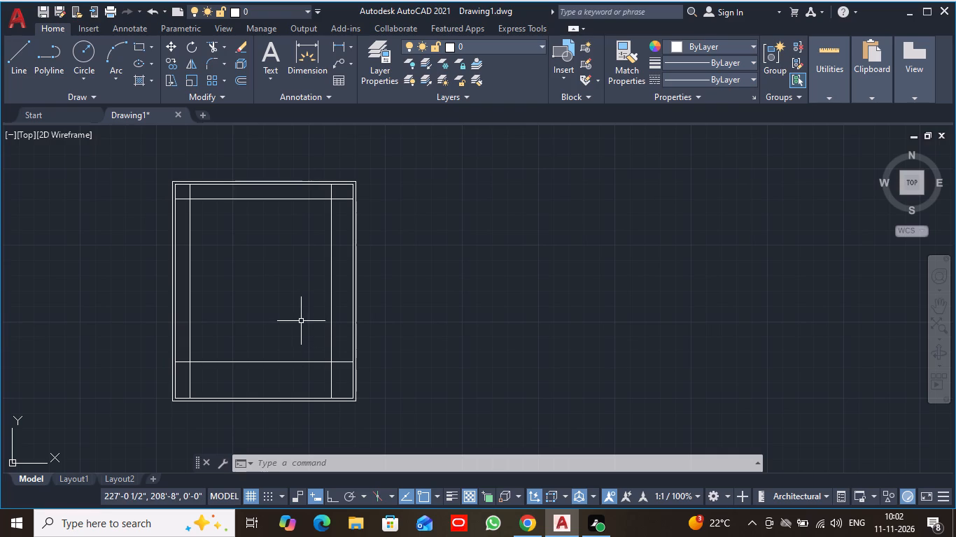
Trim the overhanging ends of the offset lines at the plan's top-right and top-left corners.
scroll(301, 321, up, 1)
scroll(301, 321, down, 1)
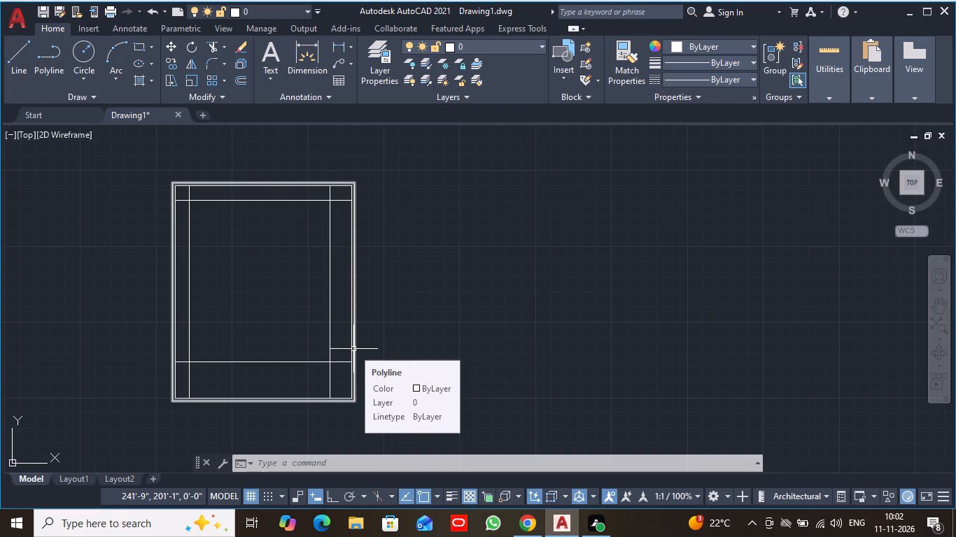
text(trim)
key(Return)
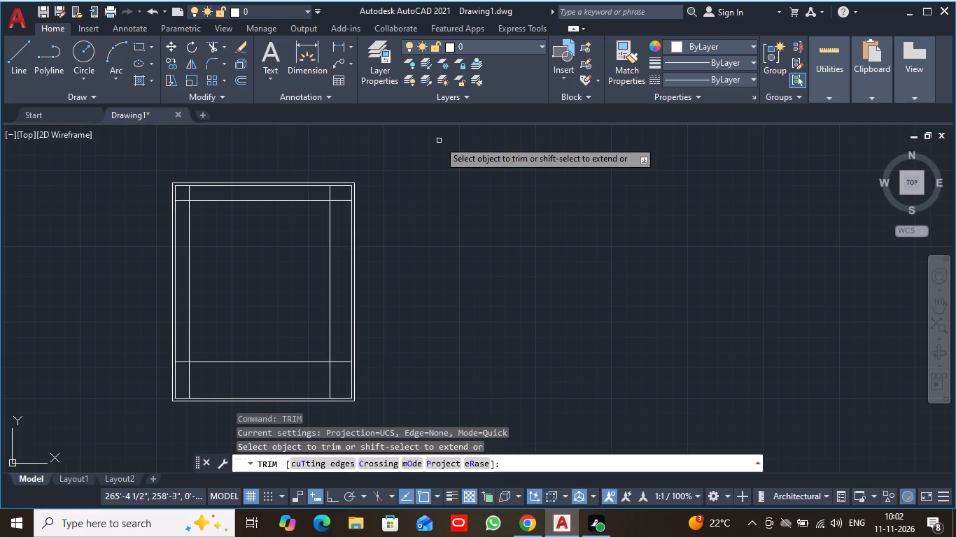
scroll(302, 236, up, 3)
middle_drag(329, 220, 309, 373)
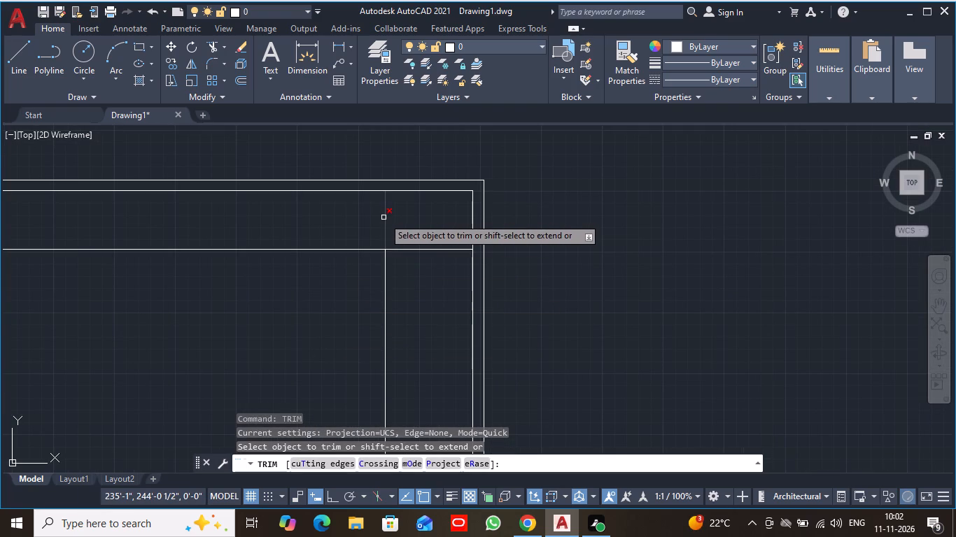
click(384, 217)
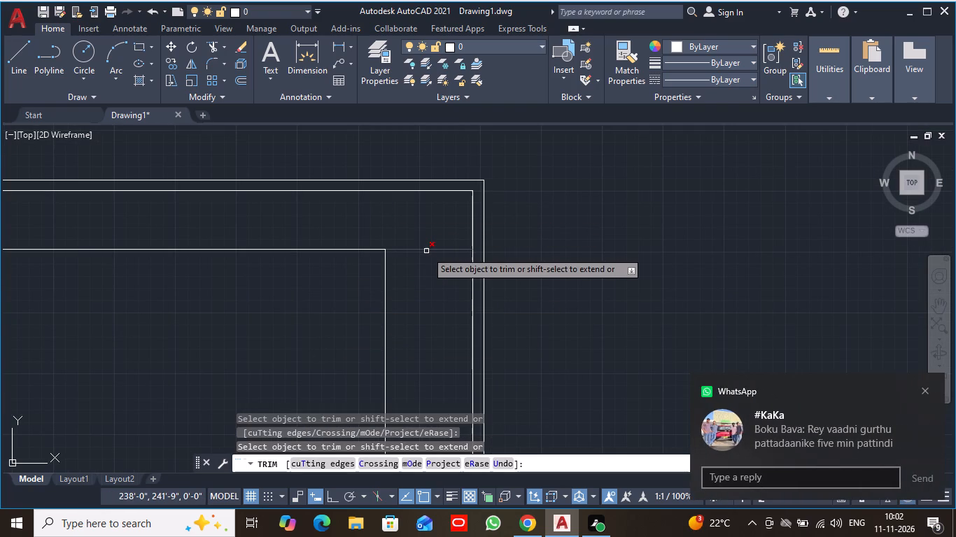
click(426, 251)
scroll(255, 323, down, 2)
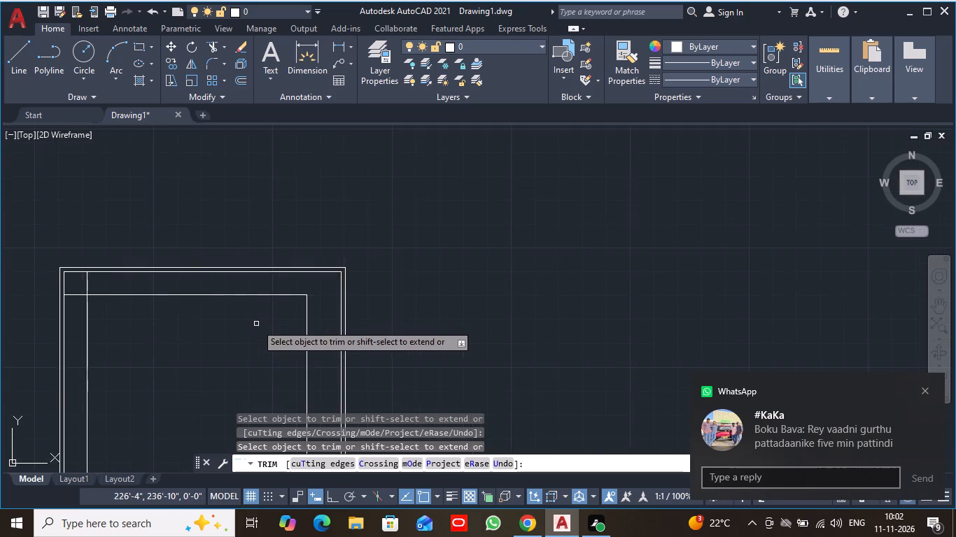
middle_drag(256, 324, 374, 317)
scroll(288, 322, up, 3)
middle_drag(146, 260, 428, 259)
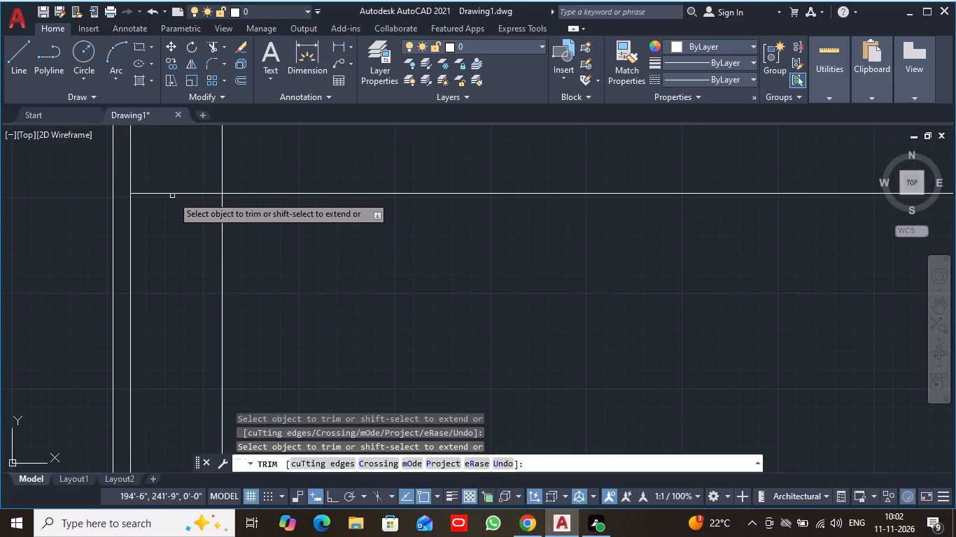
click(174, 194)
click(221, 151)
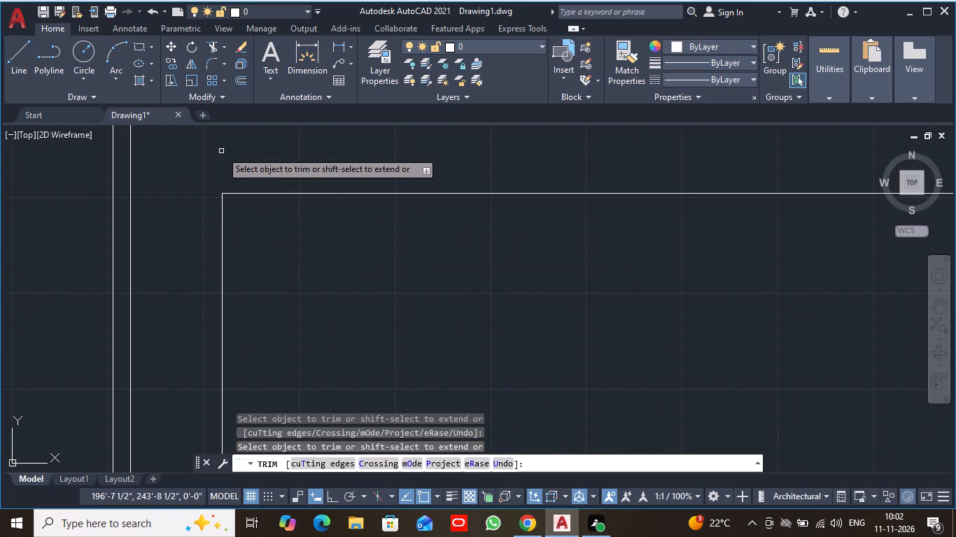
Trim the overhanging ends of the offset lines at the plan's bottom-left and bottom-right corners.
scroll(373, 275, down, 2)
middle_drag(368, 319, 337, 80)
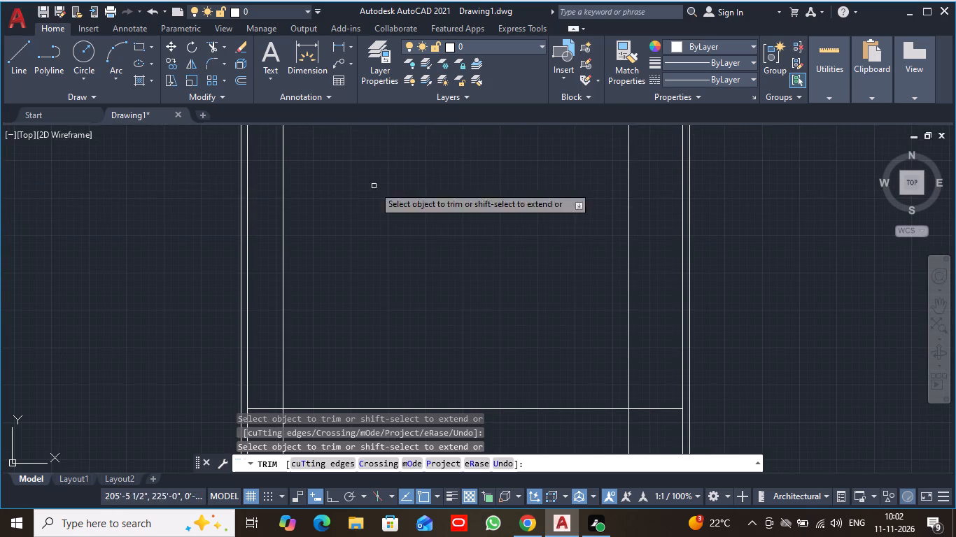
middle_drag(369, 315, 320, 111)
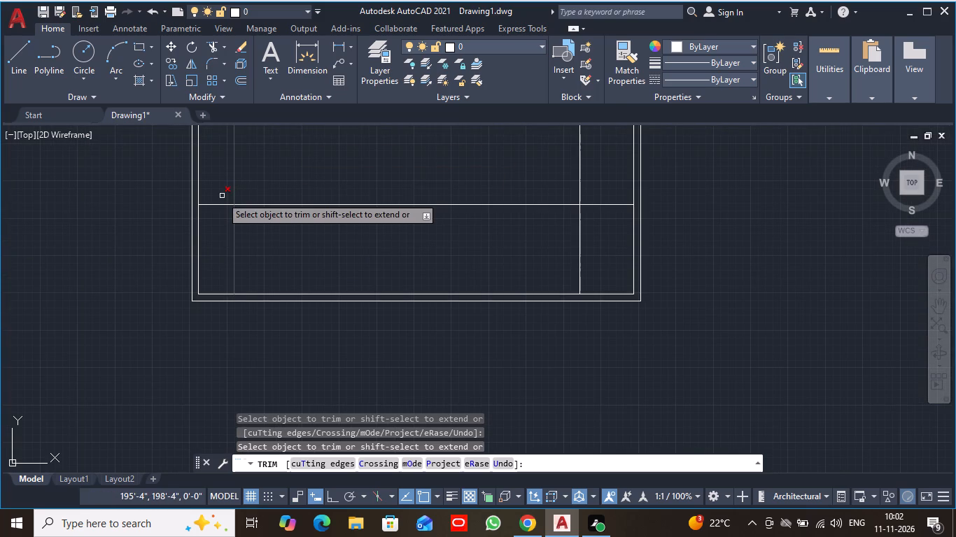
click(217, 205)
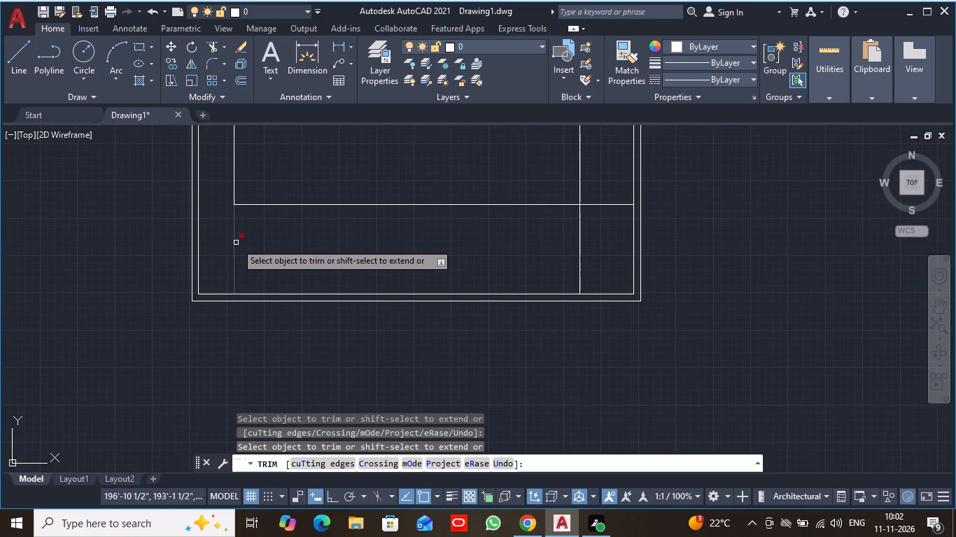
click(236, 243)
click(578, 255)
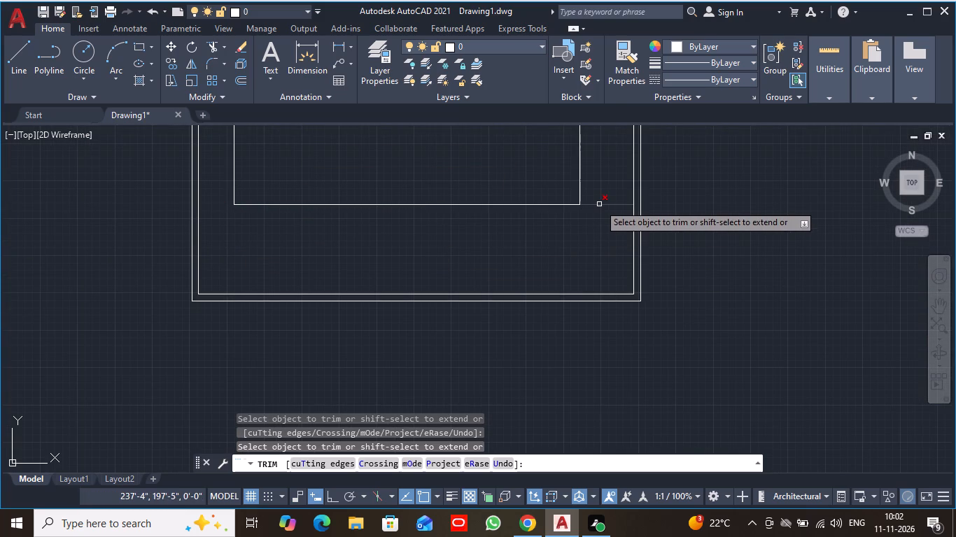
click(599, 205)
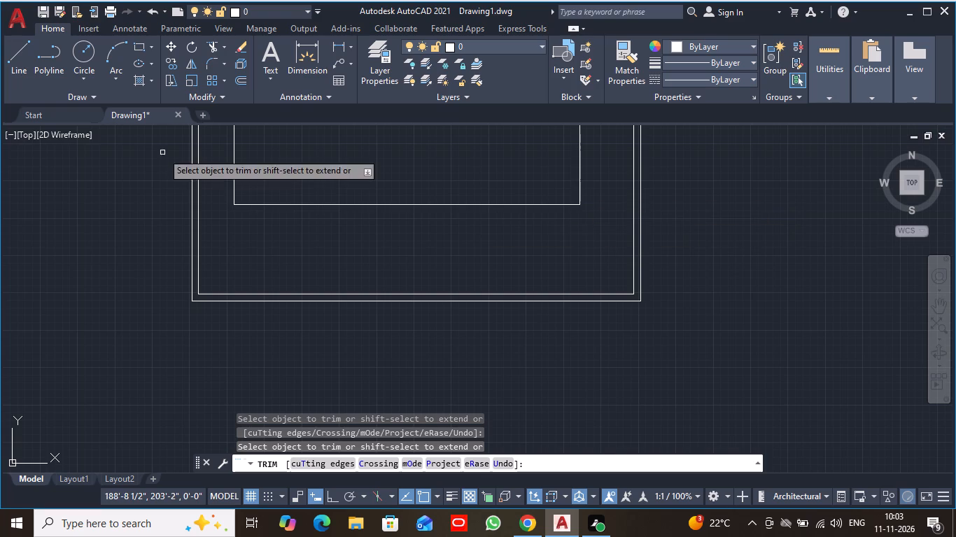
key(Escape)
Offset all four sides of the trimmed inner rectangle inward by 9" to form the inner building's walls.
scroll(366, 226, down, 3)
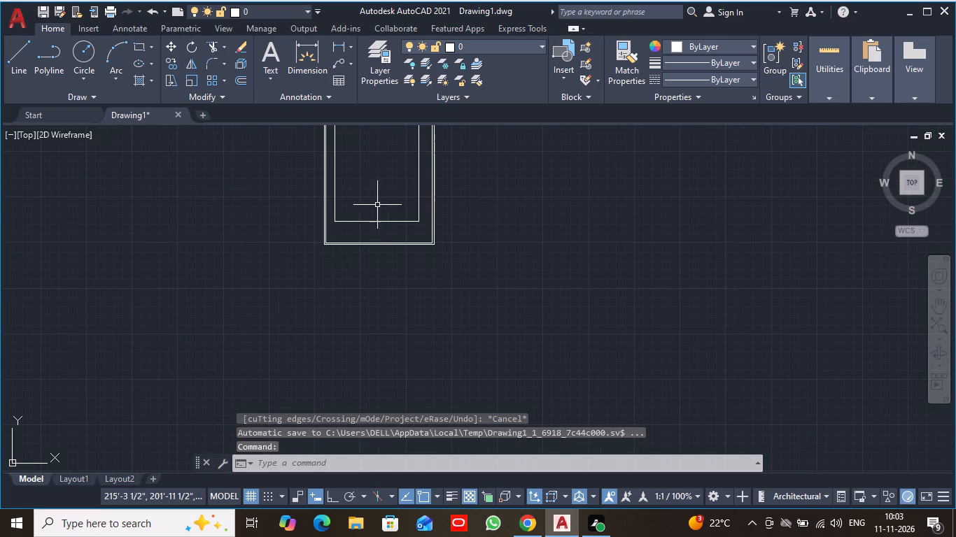
middle_drag(377, 203, 364, 283)
scroll(364, 283, up, 1)
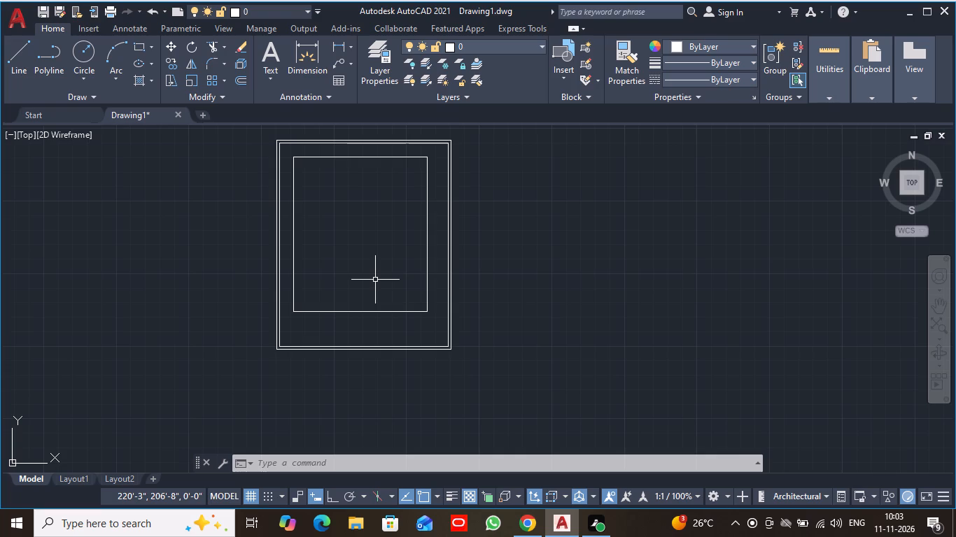
click(245, 85)
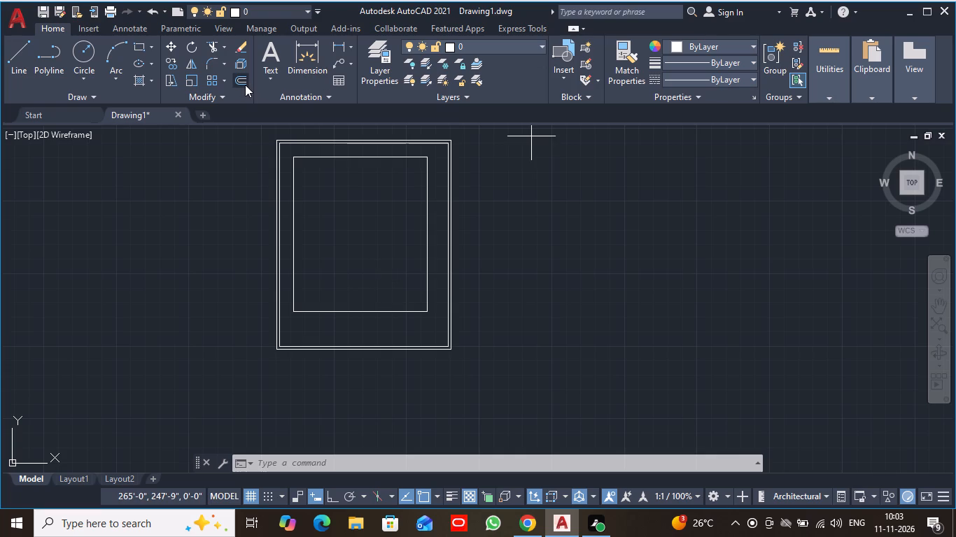
text(9")
key(Return)
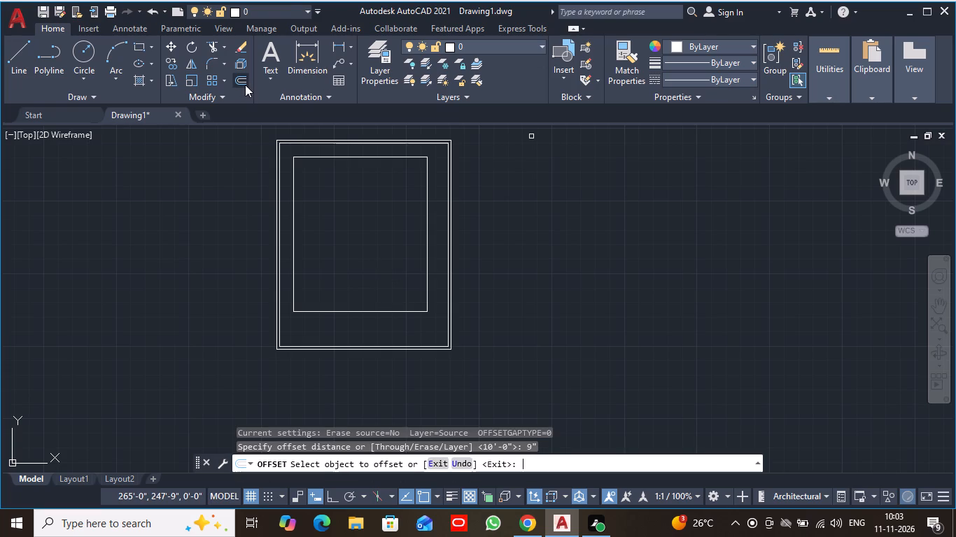
click(355, 157)
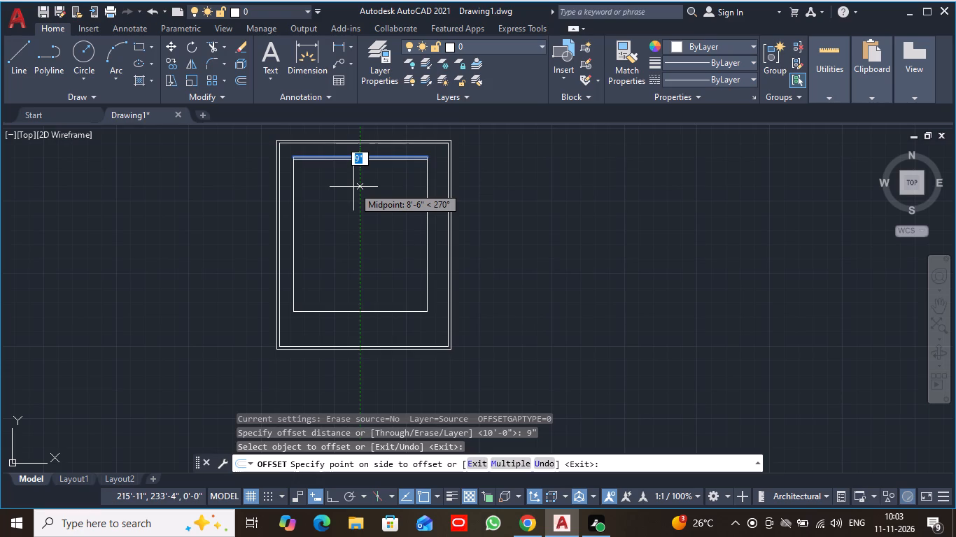
click(353, 187)
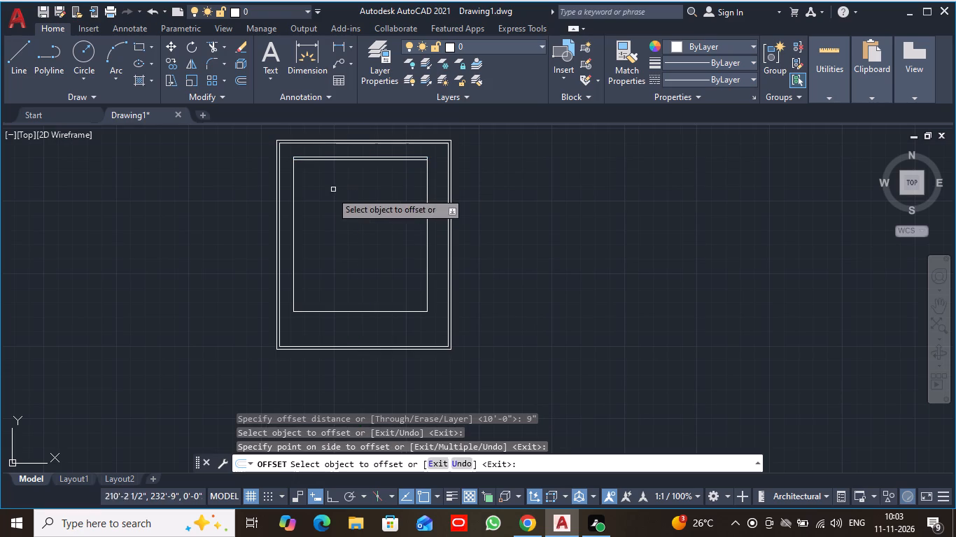
click(294, 209)
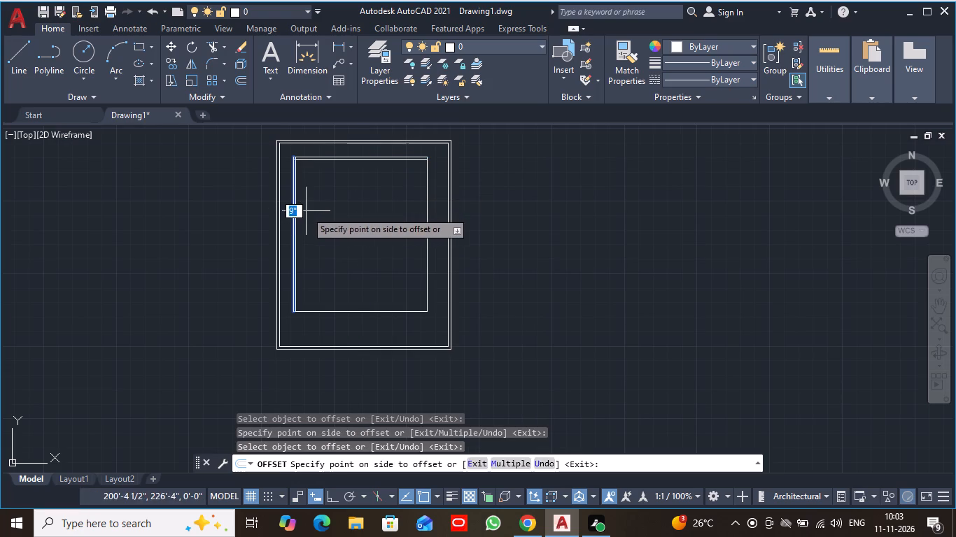
click(306, 211)
click(341, 313)
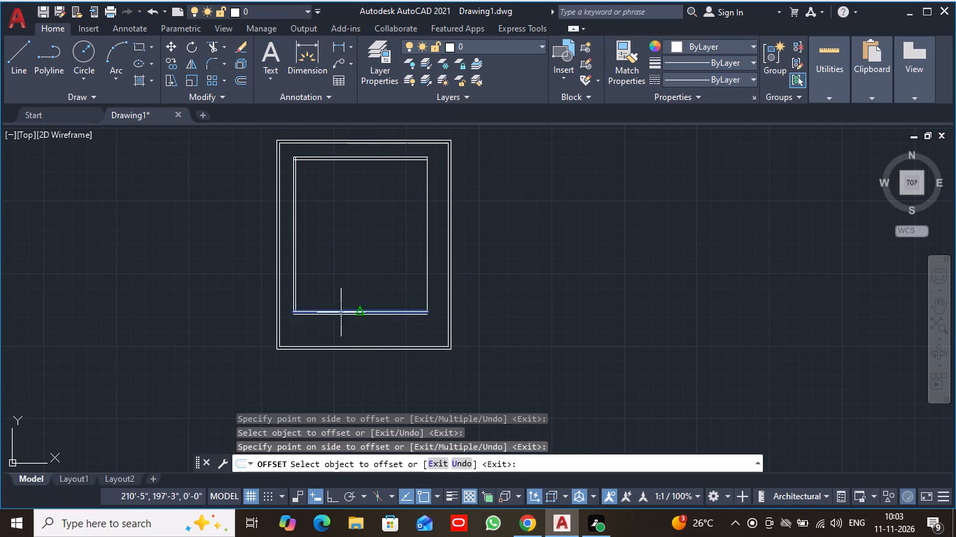
click(342, 307)
click(426, 243)
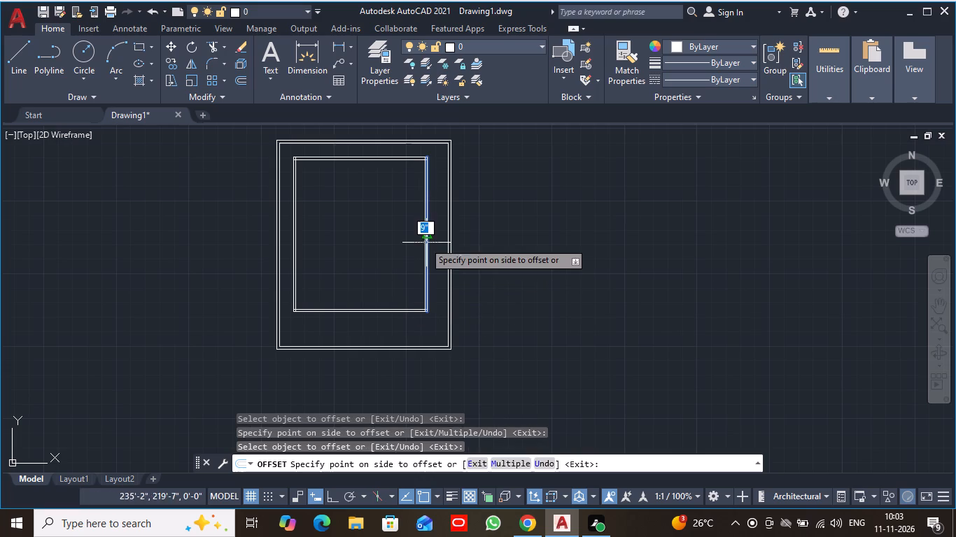
click(419, 241)
key(Escape)
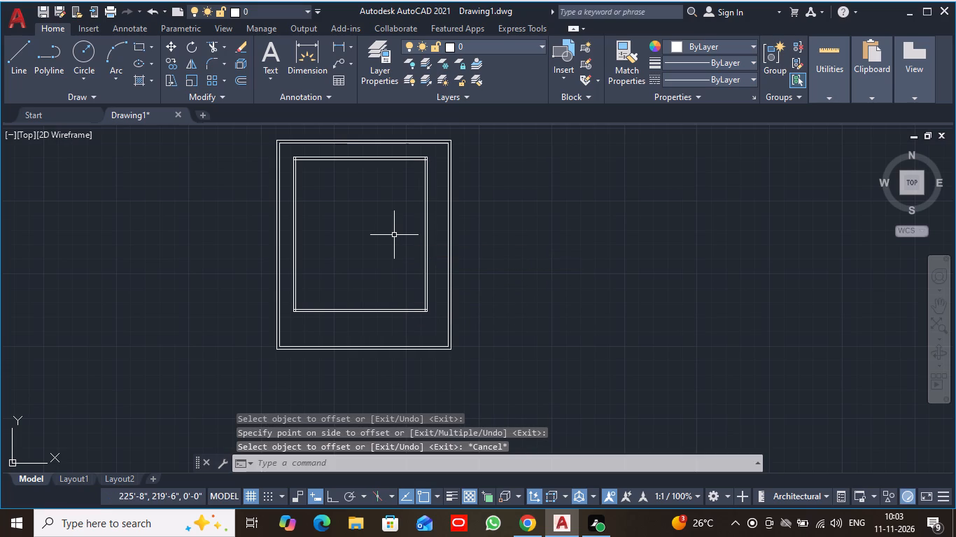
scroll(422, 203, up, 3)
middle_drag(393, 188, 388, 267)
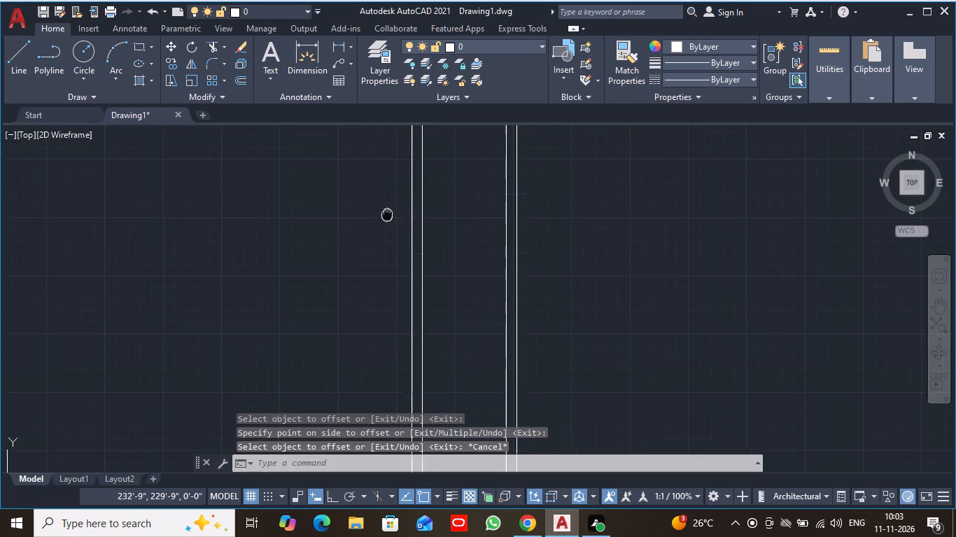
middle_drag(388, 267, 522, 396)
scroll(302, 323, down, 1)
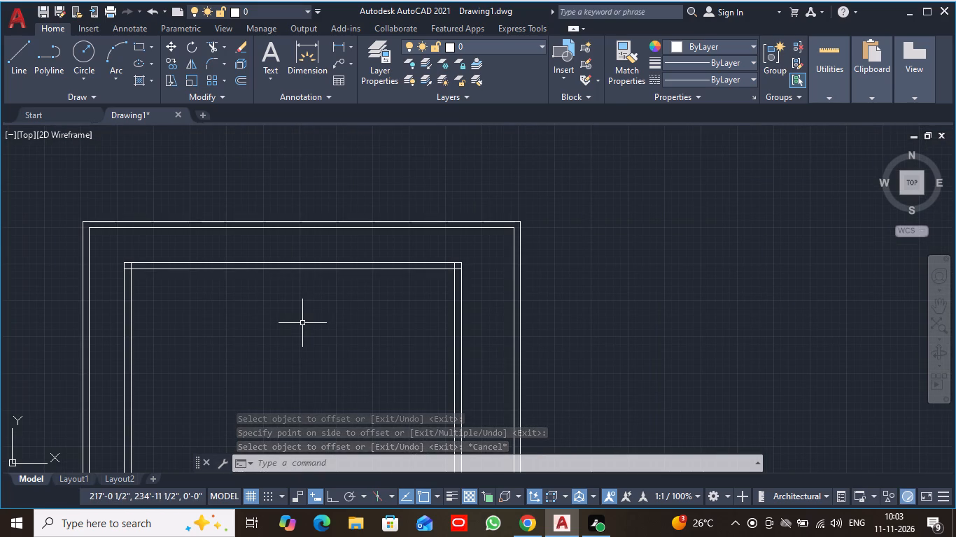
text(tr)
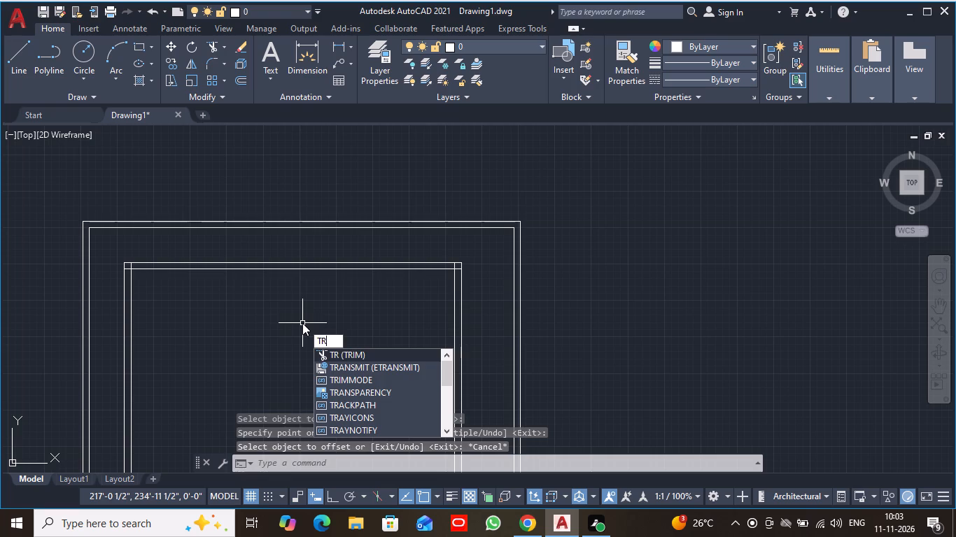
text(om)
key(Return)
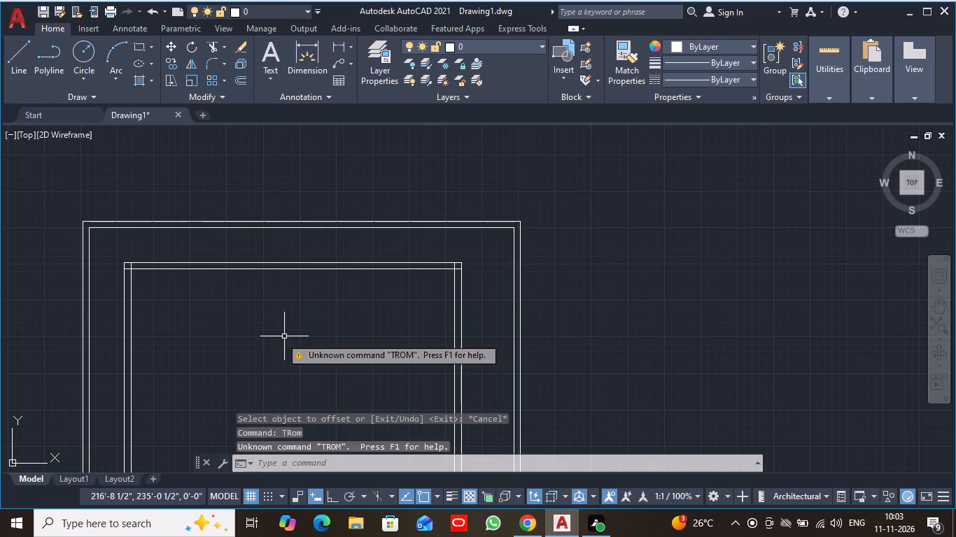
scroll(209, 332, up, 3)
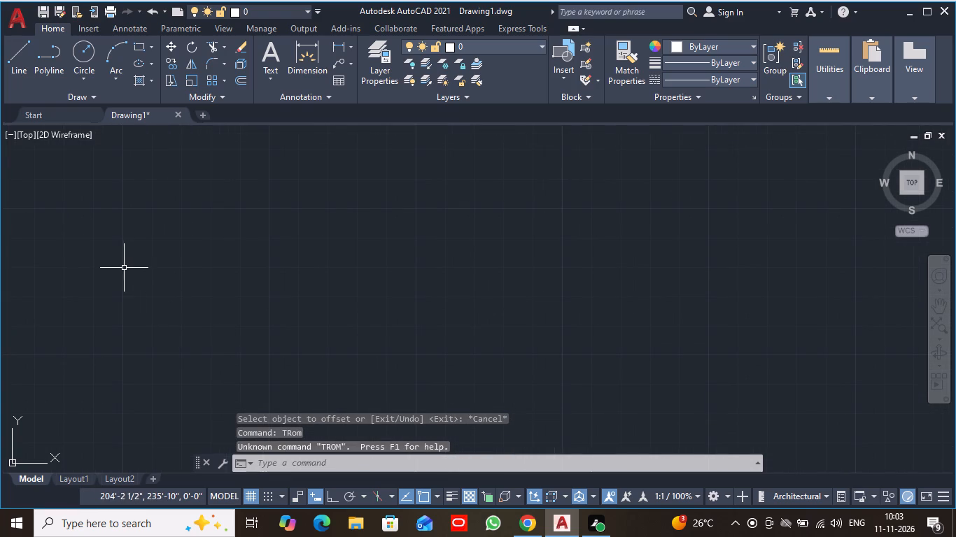
Trim the 9" offset lines' overlapping ends at the inner building's top-left wall corner.
click(290, 466)
text(trim)
key(Return)
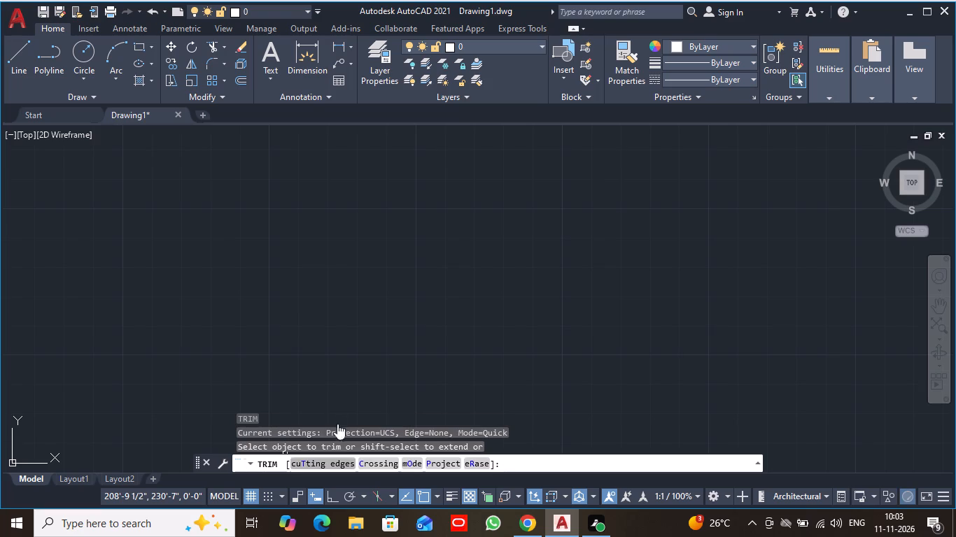
scroll(339, 399, down, 1)
middle_drag(64, 252, 68, 252)
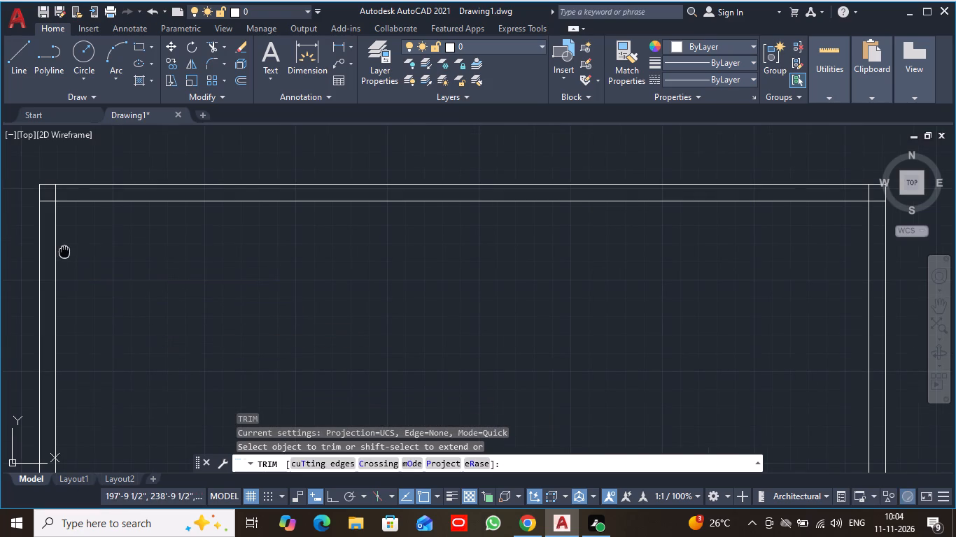
middle_drag(68, 252, 345, 356)
scroll(345, 356, up, 4)
middle_drag(315, 230, 365, 445)
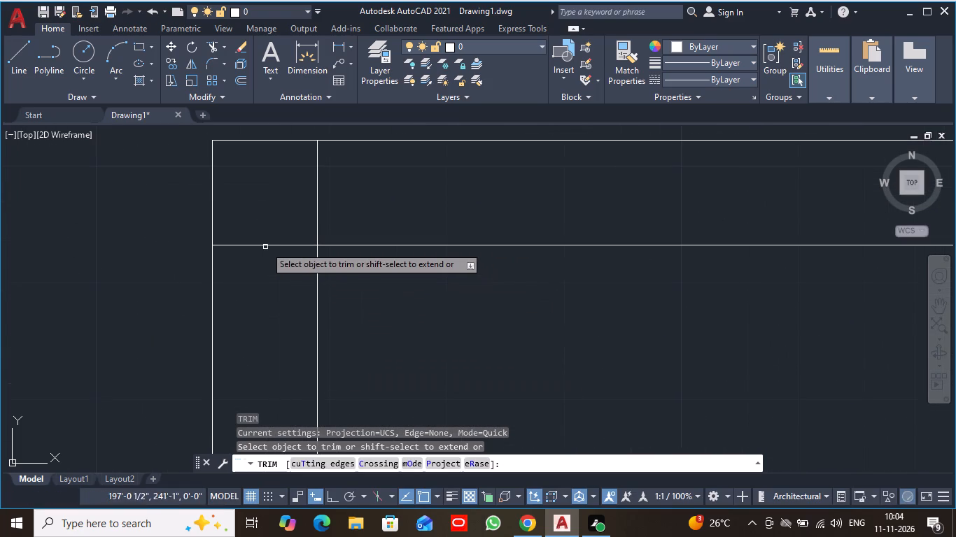
click(262, 245)
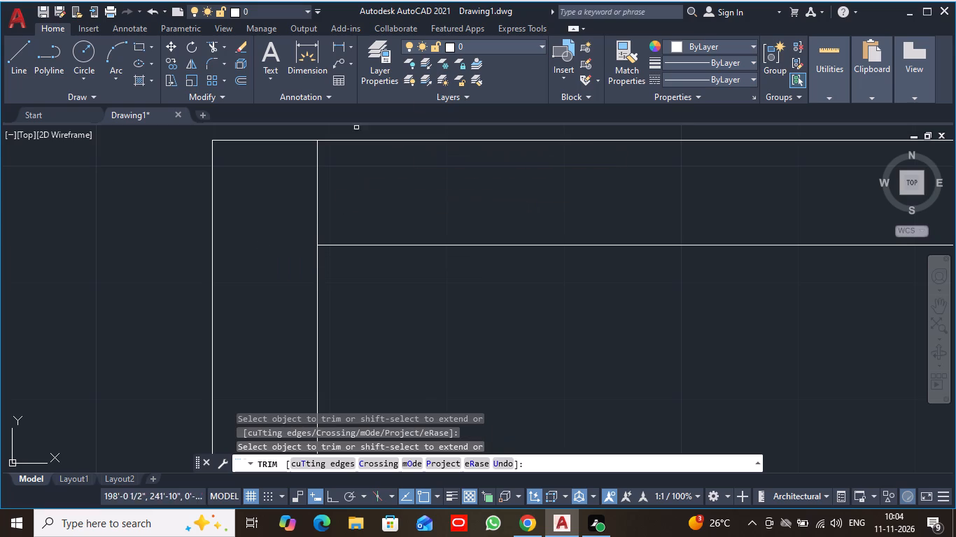
click(316, 193)
Trim the 9" offset lines' overlapping ends at the inner building's top-right wall corner.
scroll(384, 190, down, 3)
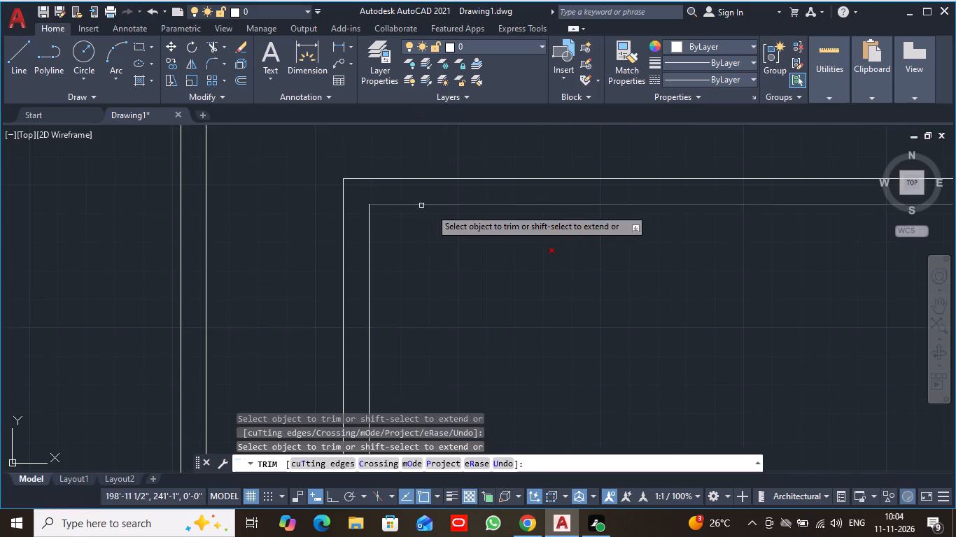
middle_drag(676, 284, 0, 292)
middle_drag(655, 310, 334, 342)
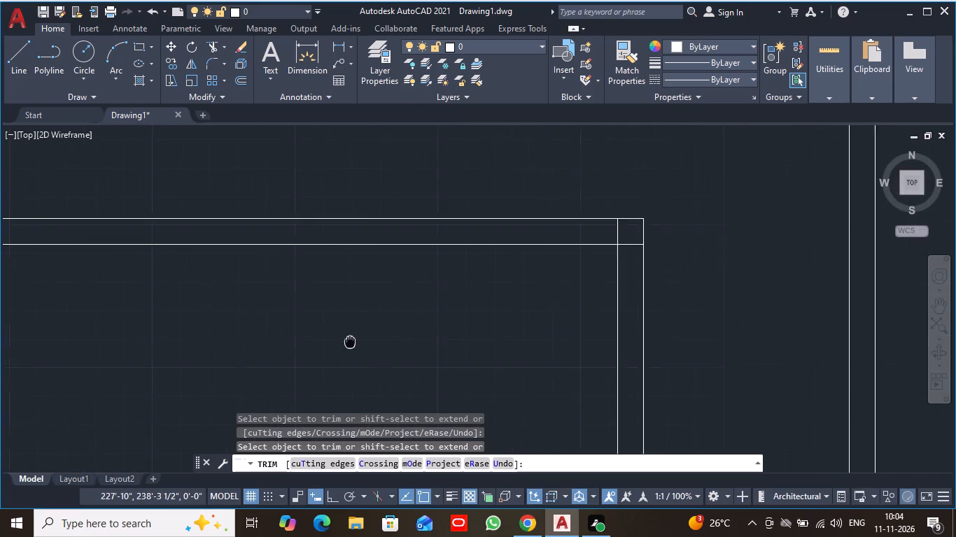
middle_drag(334, 342, 322, 343)
scroll(465, 322, up, 2)
middle_drag(537, 298, 380, 420)
scroll(372, 411, up, 1)
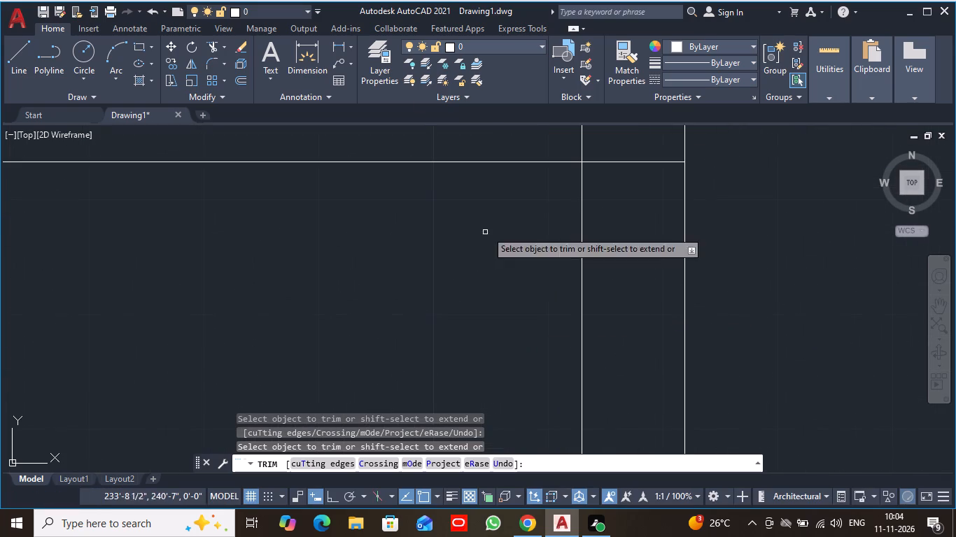
click(581, 145)
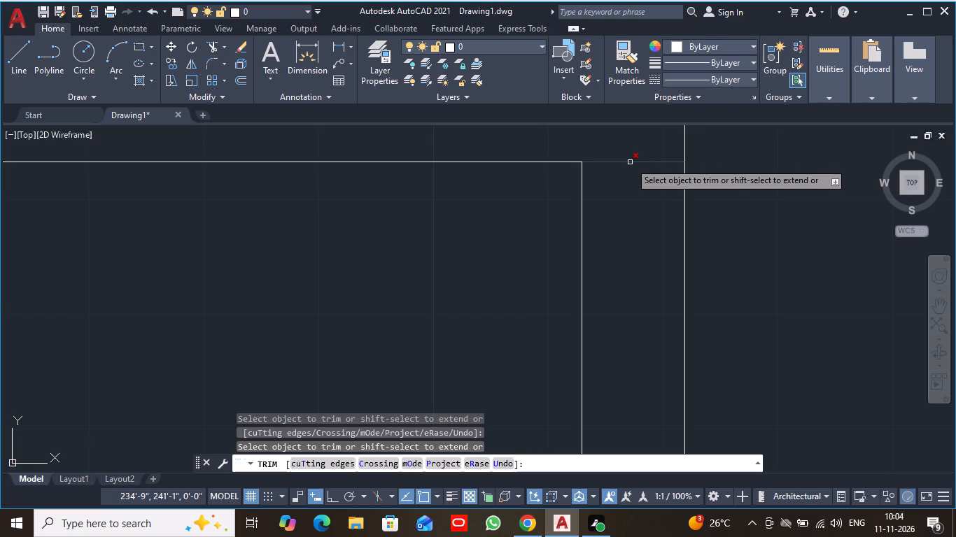
click(630, 162)
Trim the 9" offset lines' overlapping ends at the inner building's bottom-right wall corner.
scroll(625, 208, down, 7)
scroll(528, 419, up, 2)
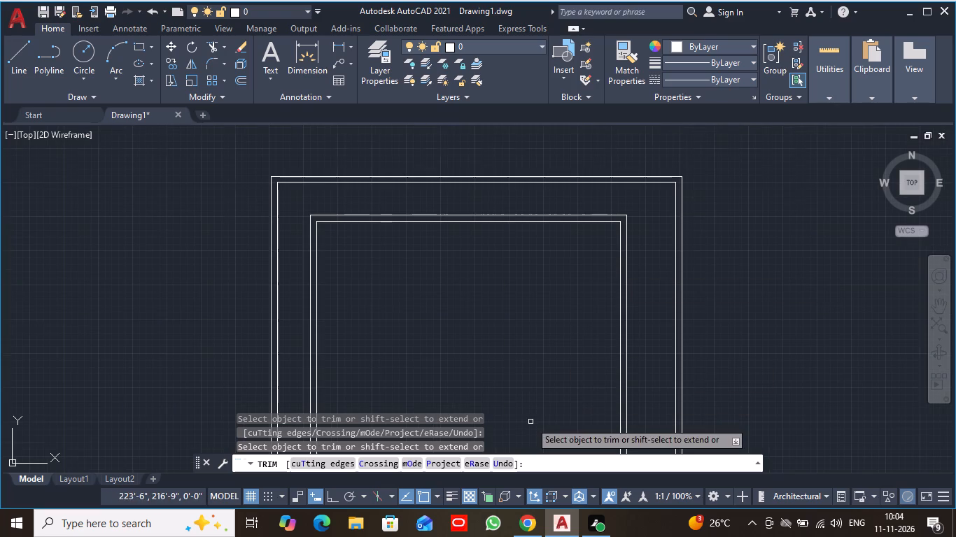
middle_drag(509, 378, 449, 147)
scroll(445, 178, down, 2)
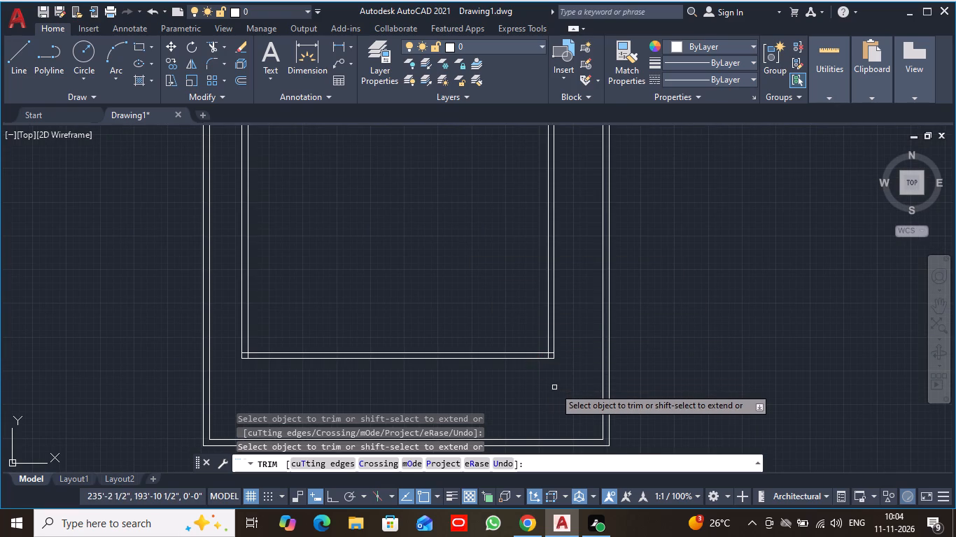
scroll(554, 387, up, 4)
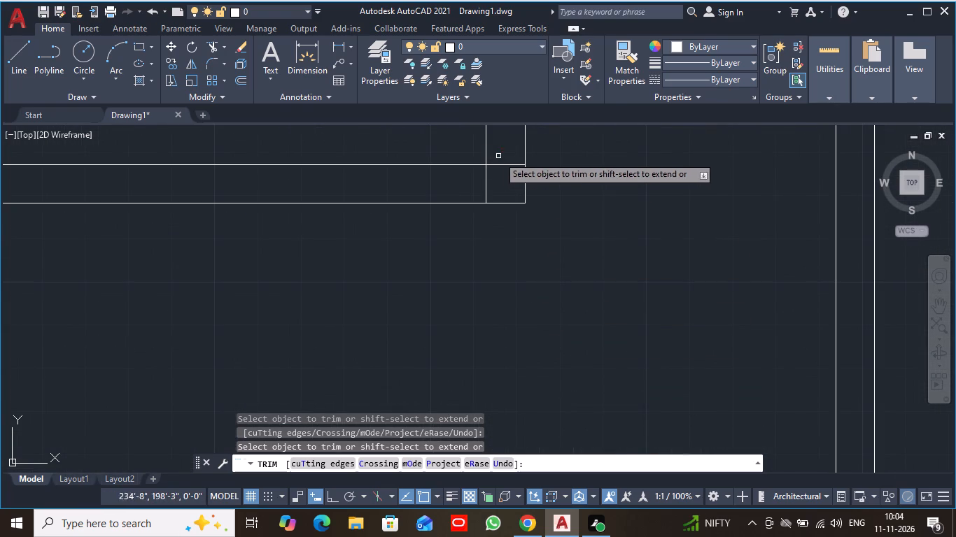
click(503, 165)
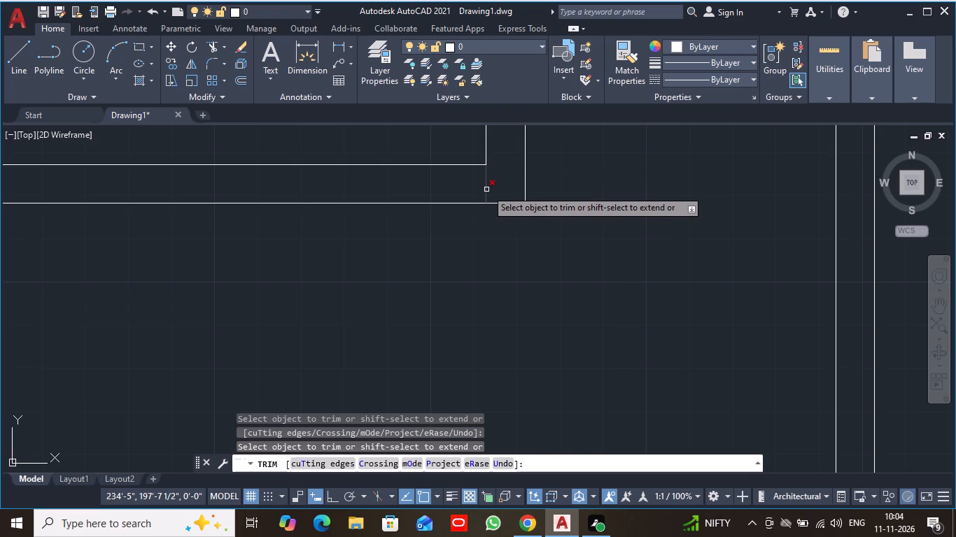
click(486, 189)
Trim the 9" offset lines' overlapping ends at the inner building's bottom-left wall corner and end the Trim command.
scroll(486, 189, down, 3)
middle_drag(257, 306, 806, 348)
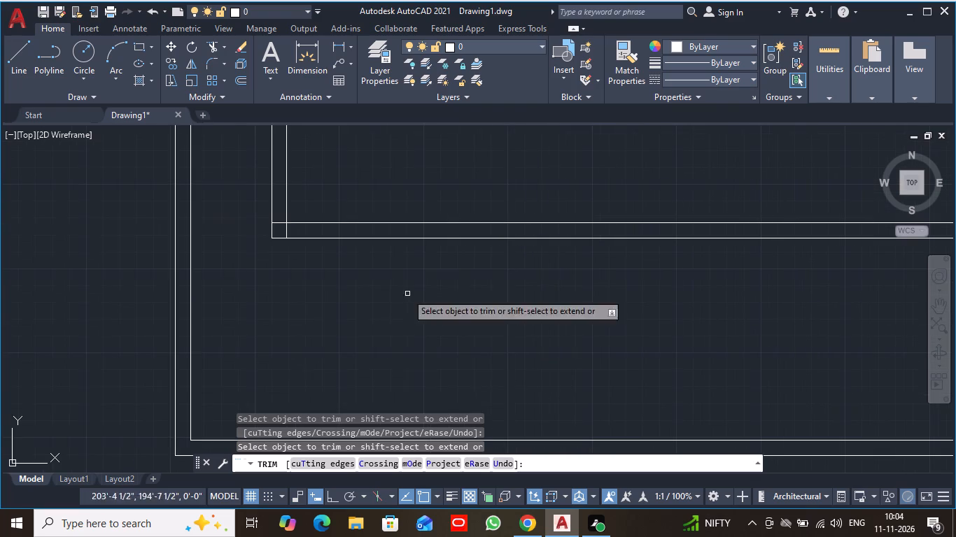
scroll(282, 263, up, 4)
middle_drag(279, 255, 321, 410)
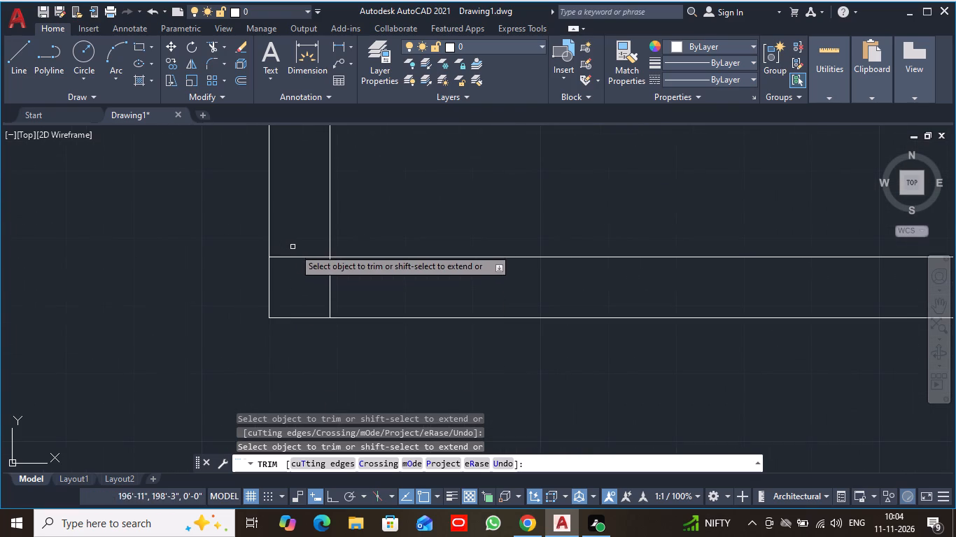
click(300, 257)
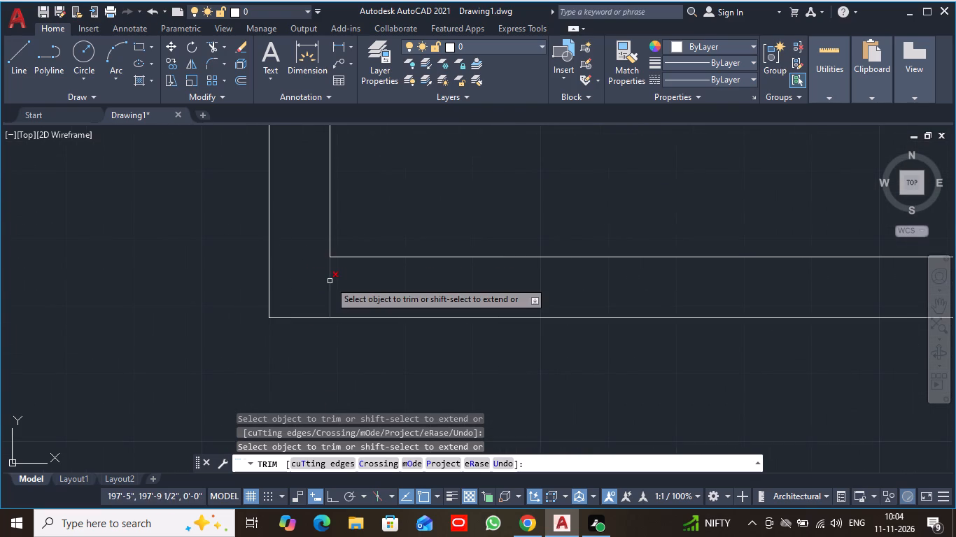
click(330, 281)
scroll(332, 280, down, 2)
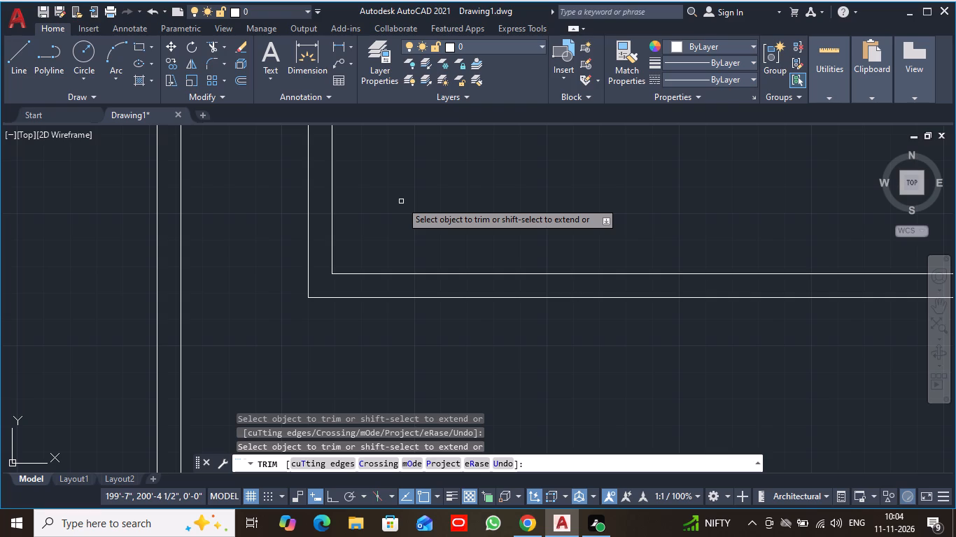
key(Escape)
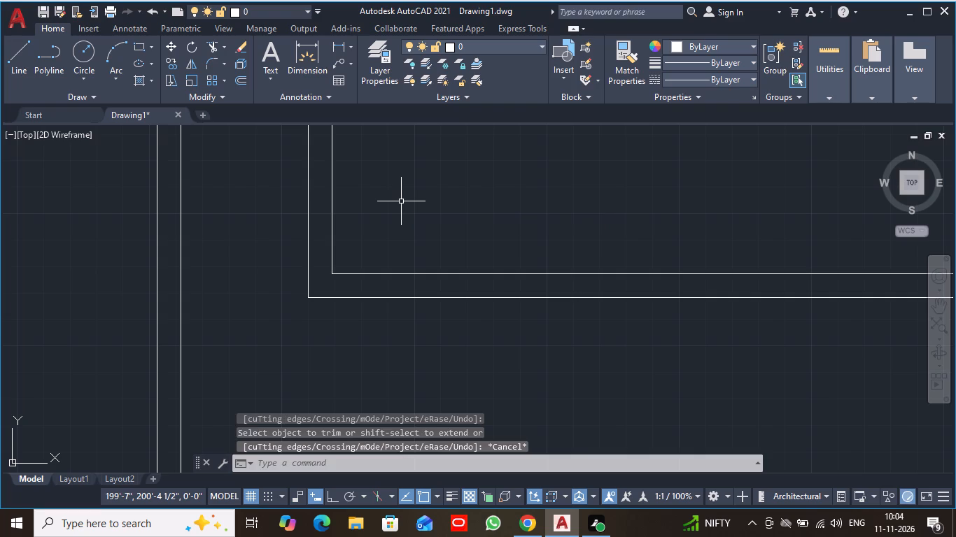
Offset the inner faces of the inner building's left and right walls 12' inward for two vertical partition lines.
scroll(401, 201, down, 6)
middle_drag(429, 165, 397, 286)
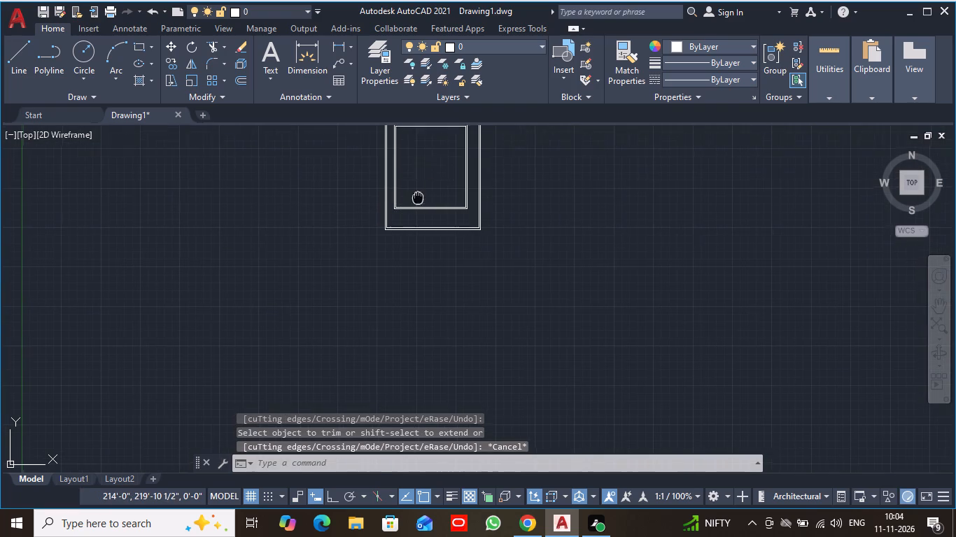
middle_drag(397, 286, 391, 317)
scroll(391, 317, up, 2)
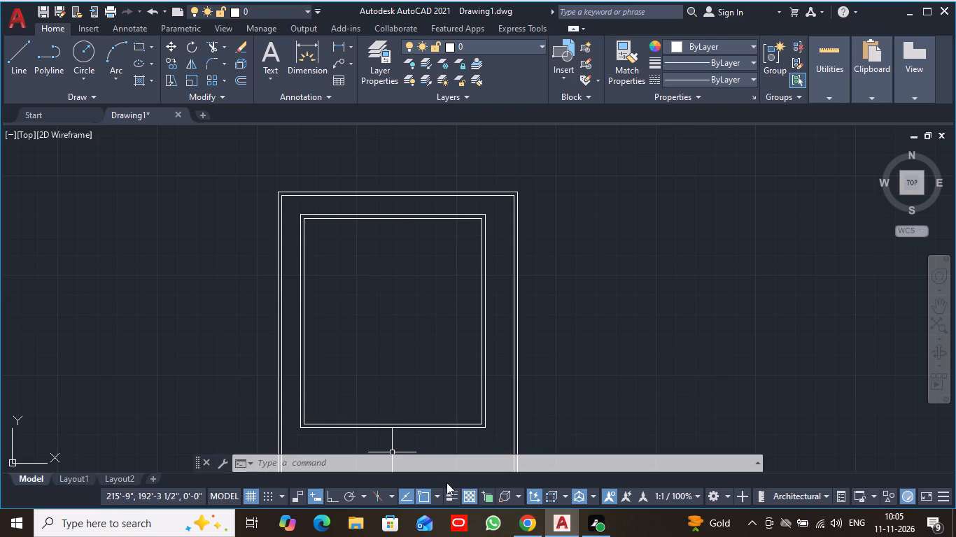
middle_drag(382, 389, 392, 329)
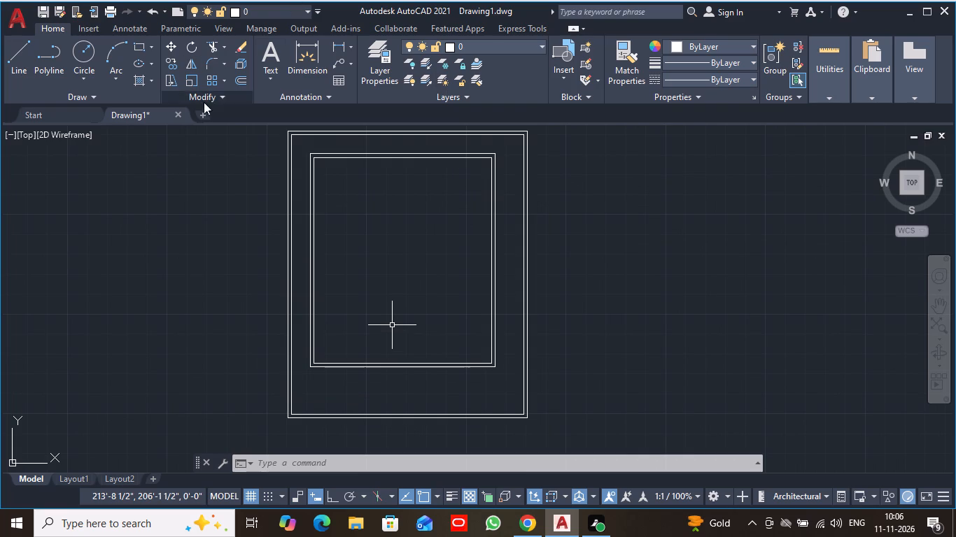
click(236, 80)
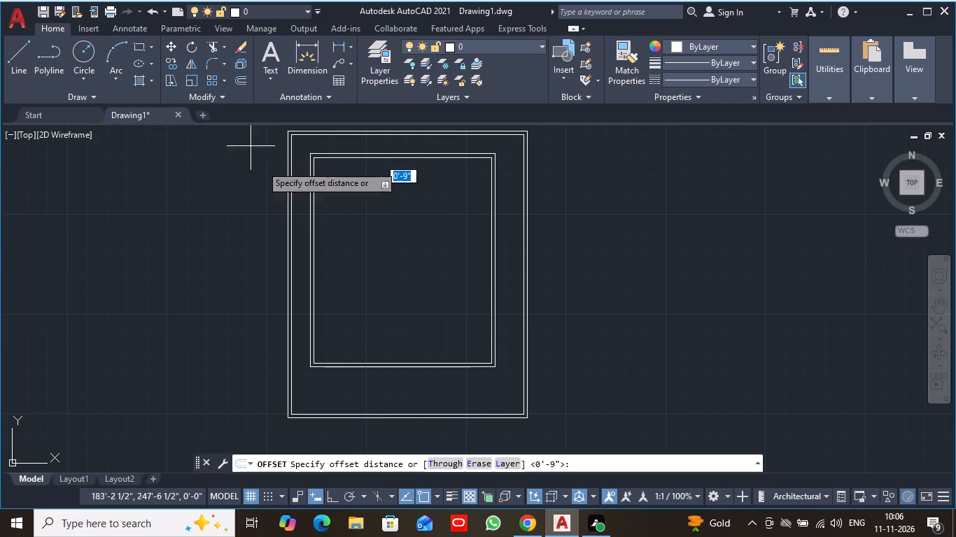
text(12)
key(apostrophe)
key(Return)
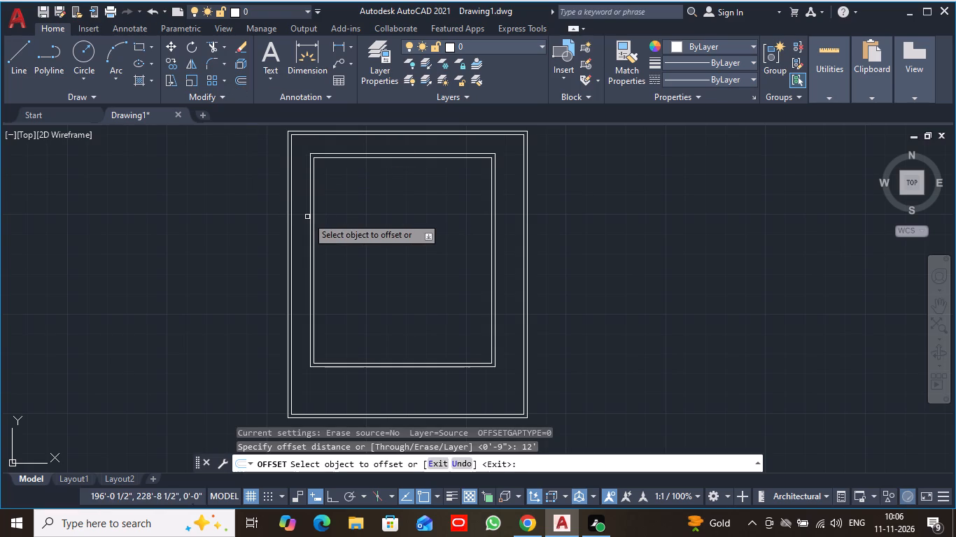
scroll(367, 212, up, 1)
middle_drag(332, 182, 368, 301)
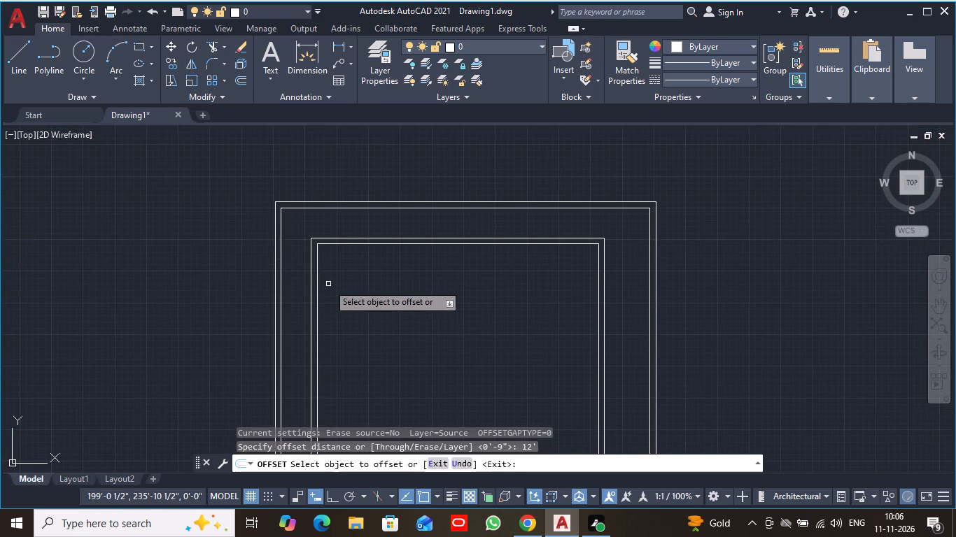
click(317, 283)
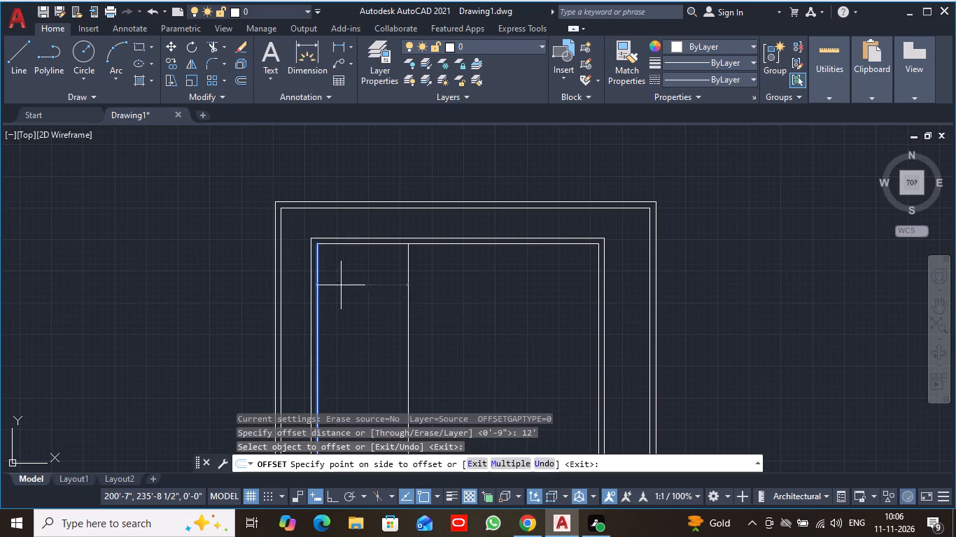
click(341, 285)
click(600, 296)
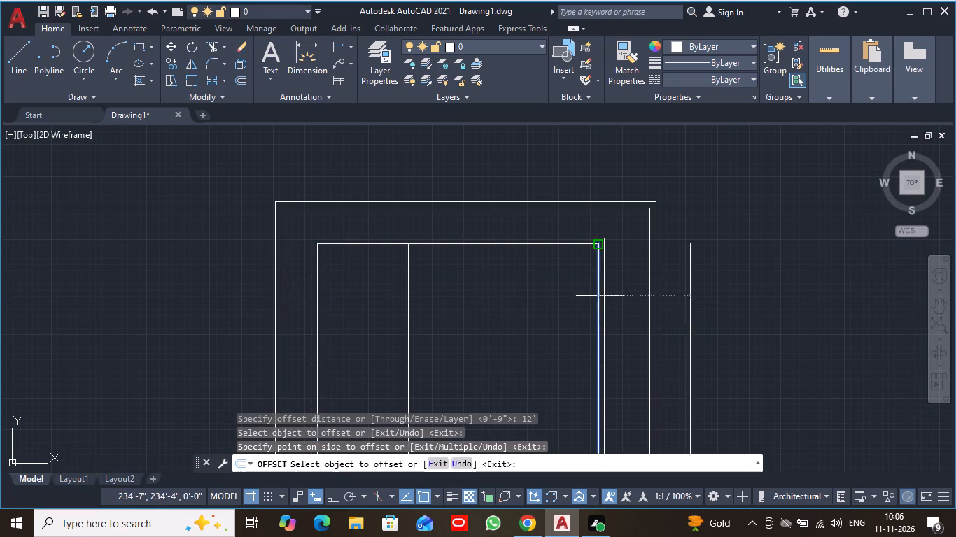
click(556, 305)
key(Escape)
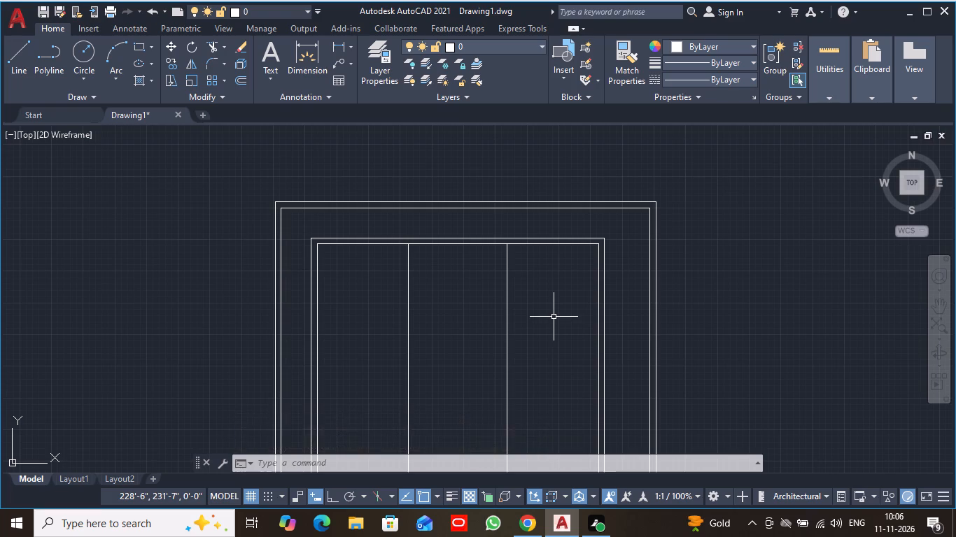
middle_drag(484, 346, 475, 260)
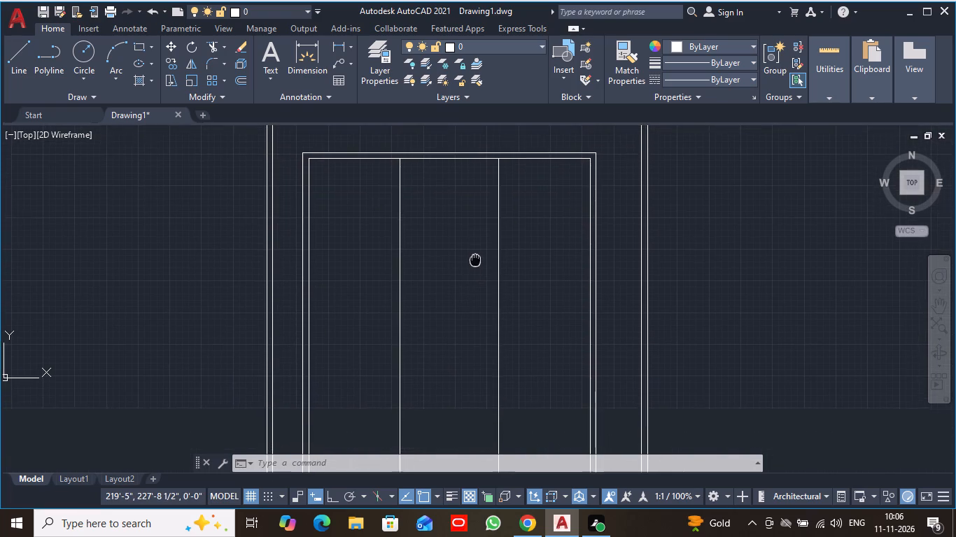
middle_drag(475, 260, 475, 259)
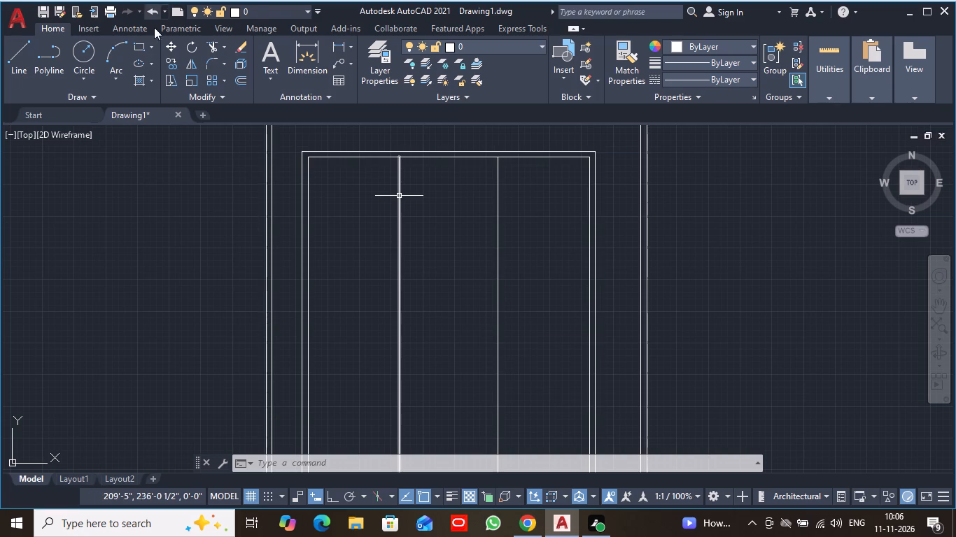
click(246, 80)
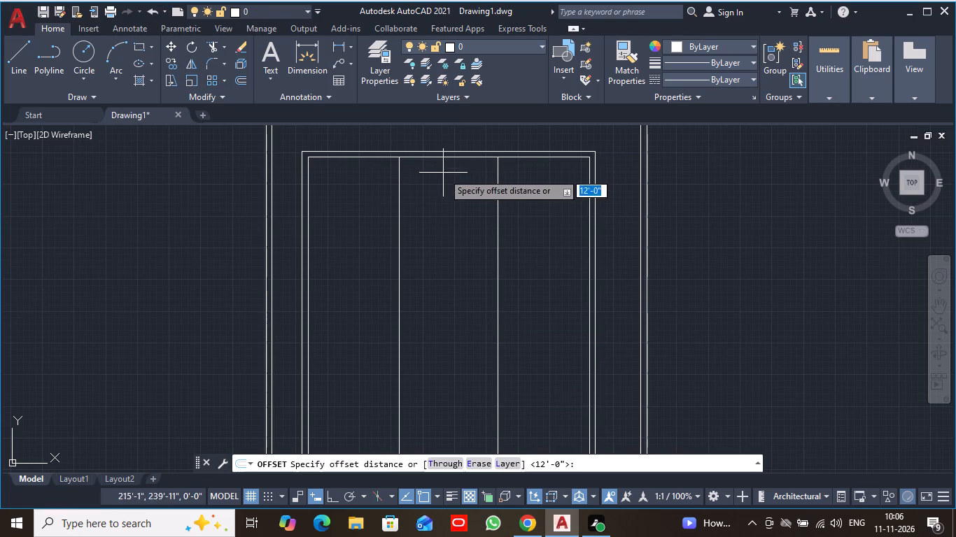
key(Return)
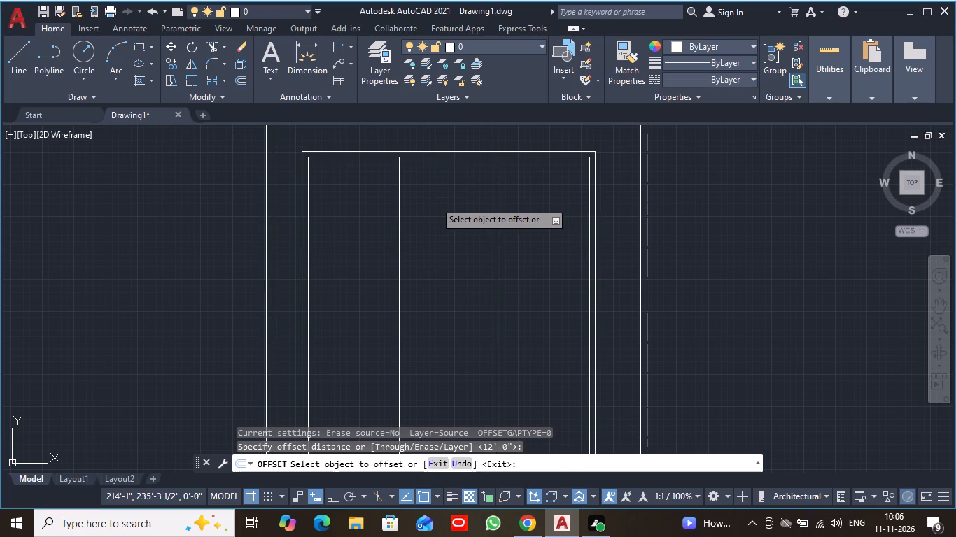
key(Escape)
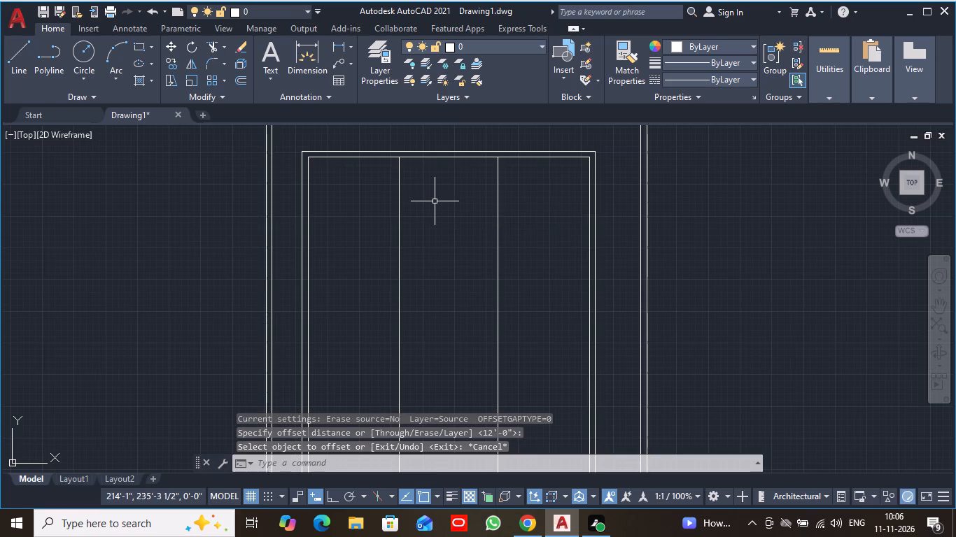
Offset both vertical partition lines 4.5" toward the middle of the building to give the partitions their thickness.
text(off)
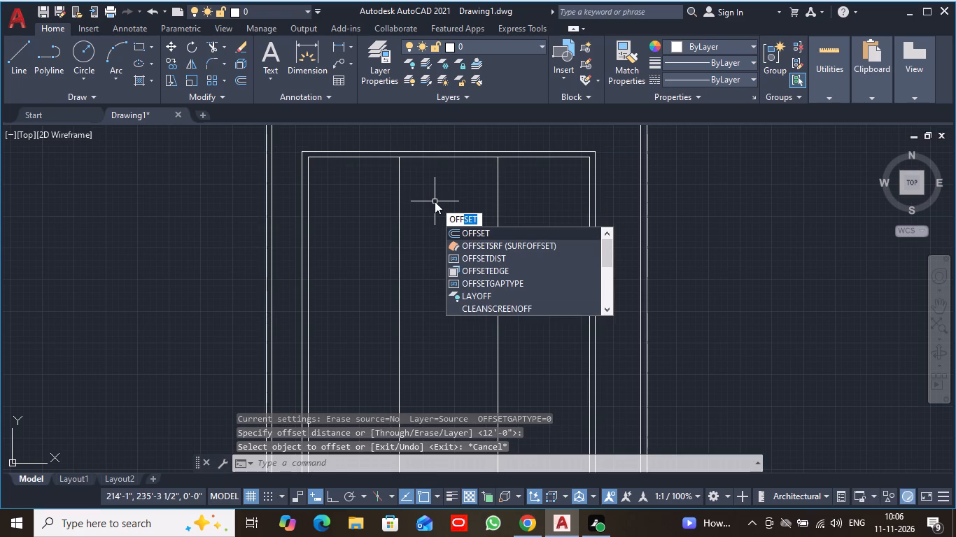
key(Return)
key(4)
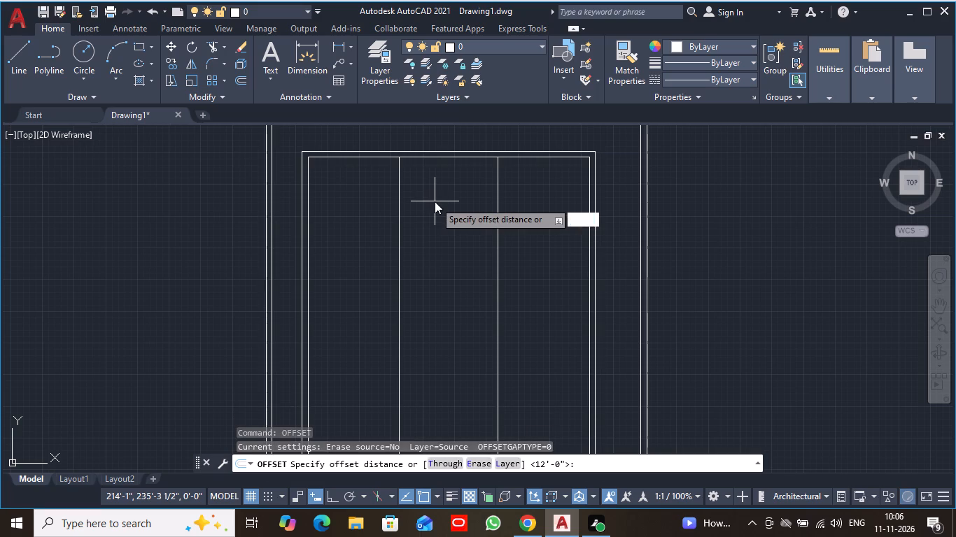
text(.5)
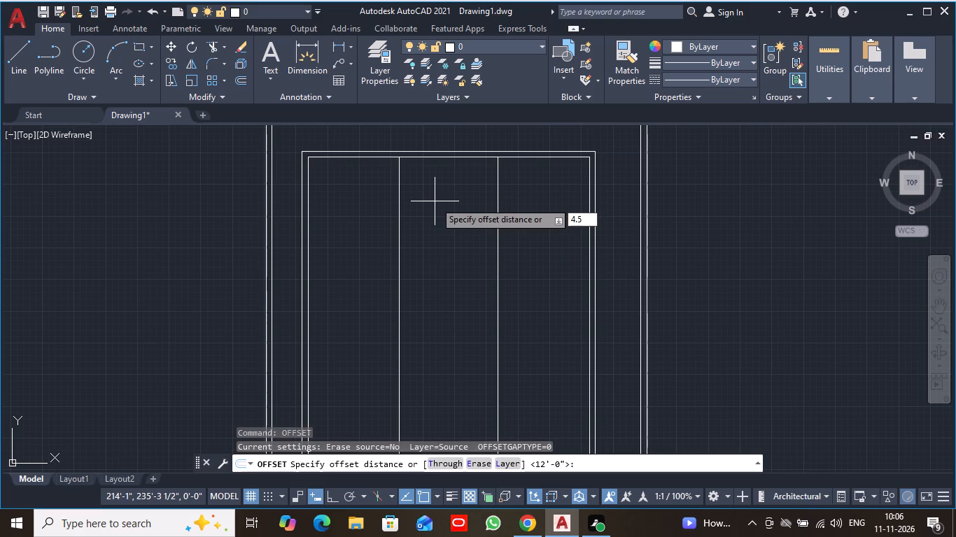
key(shift+quotedbl)
key(Return)
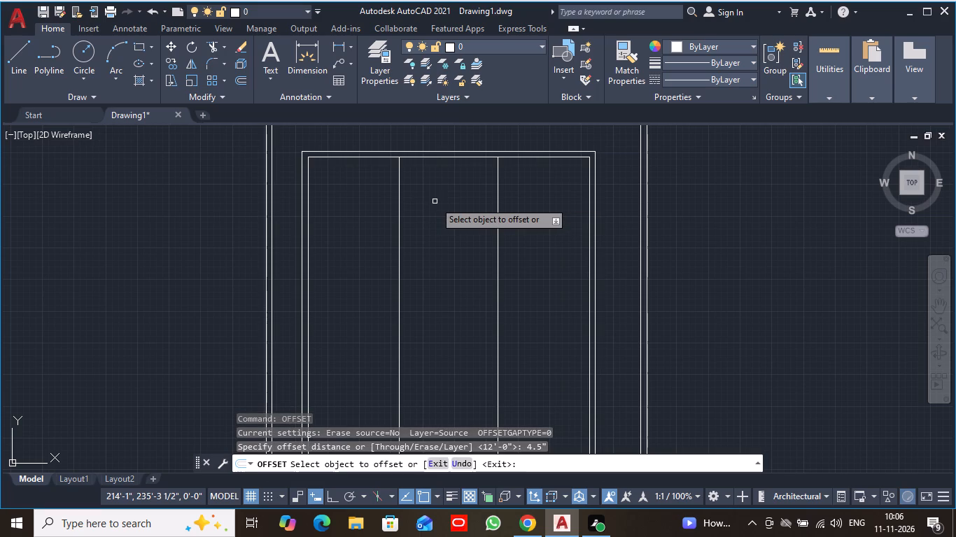
scroll(433, 206, up, 1)
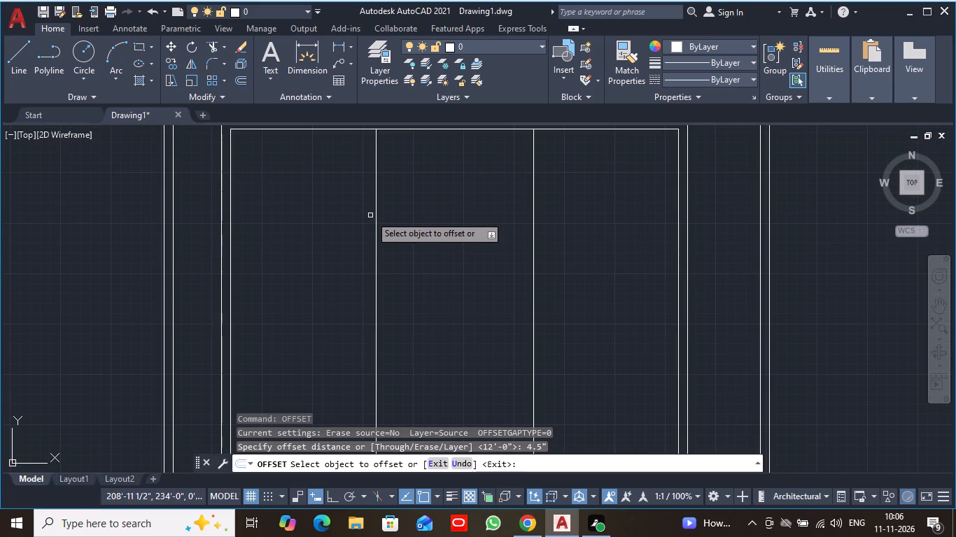
click(376, 205)
click(384, 203)
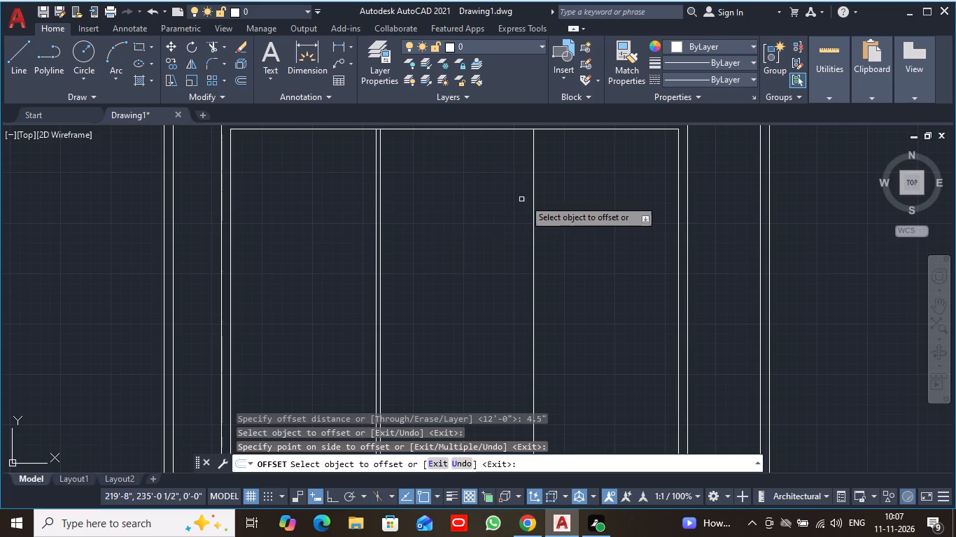
click(533, 195)
click(523, 197)
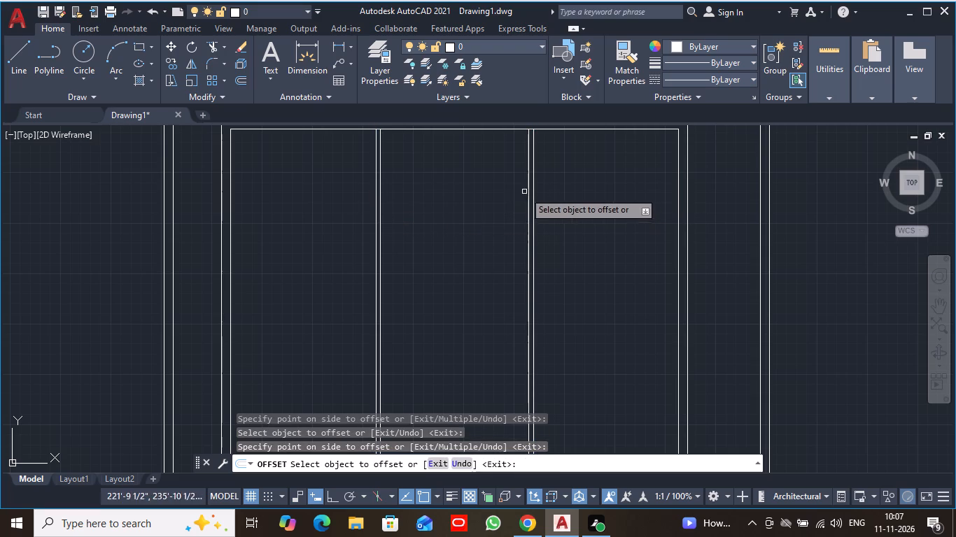
key(Escape)
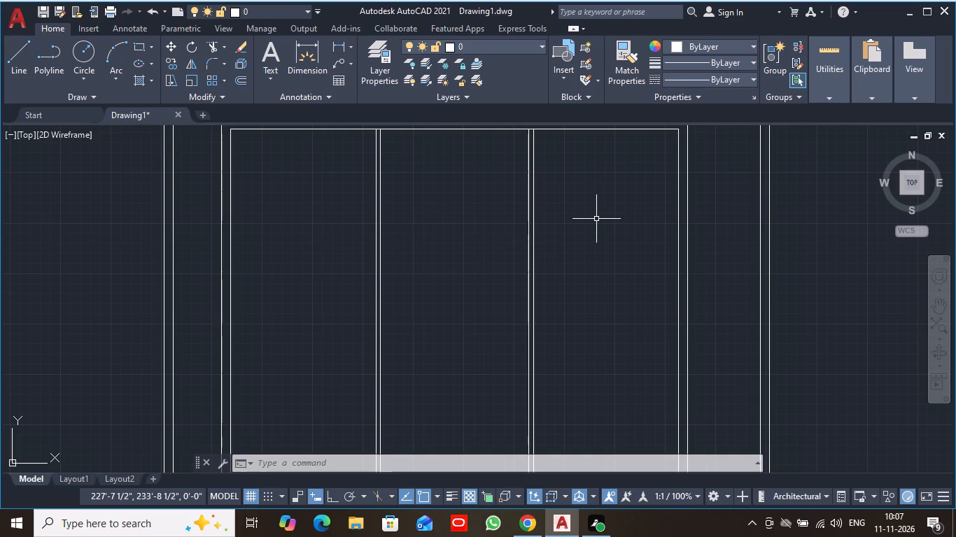
Offset the inner face of the inner building's top wall 12' downward for a horizontal wall line.
scroll(477, 285, down, 1)
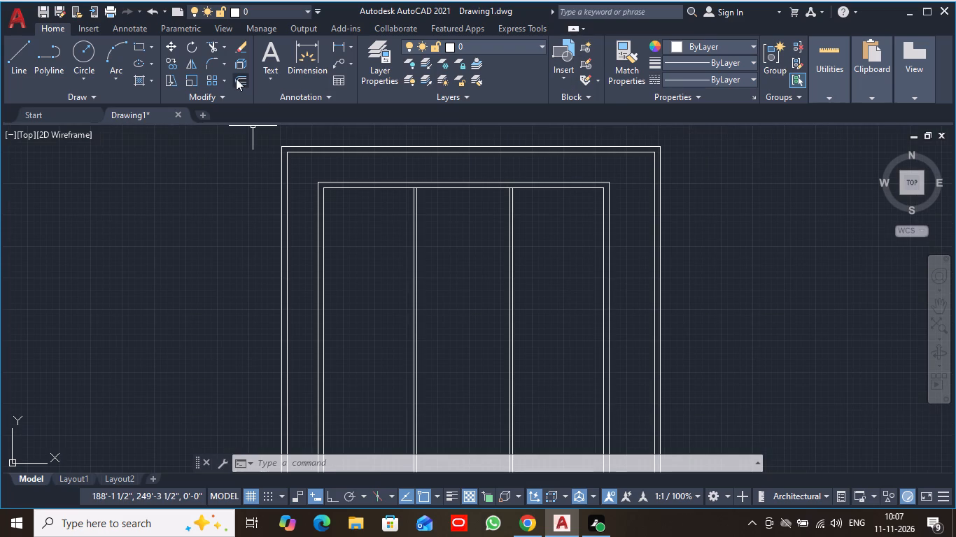
click(236, 78)
scroll(451, 215, up, 1)
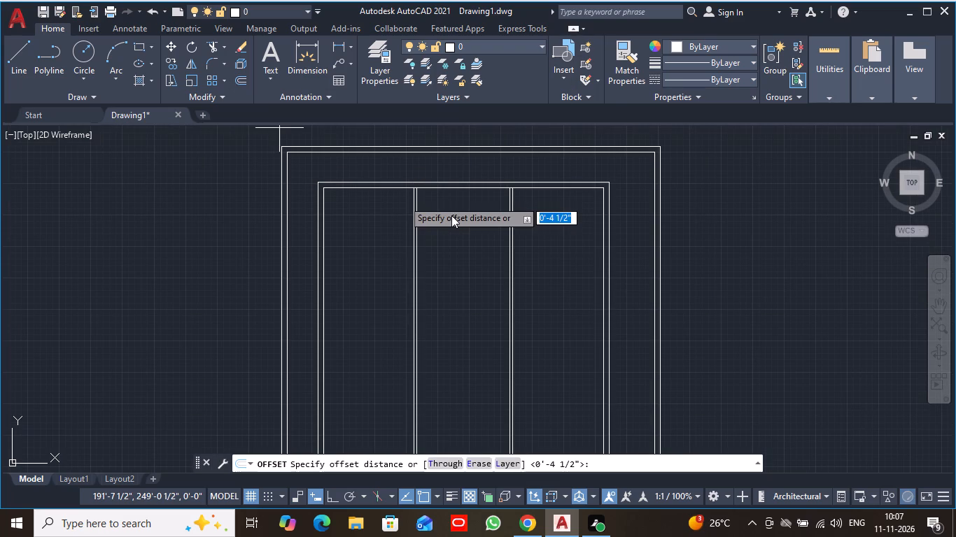
text(12')
key(Return)
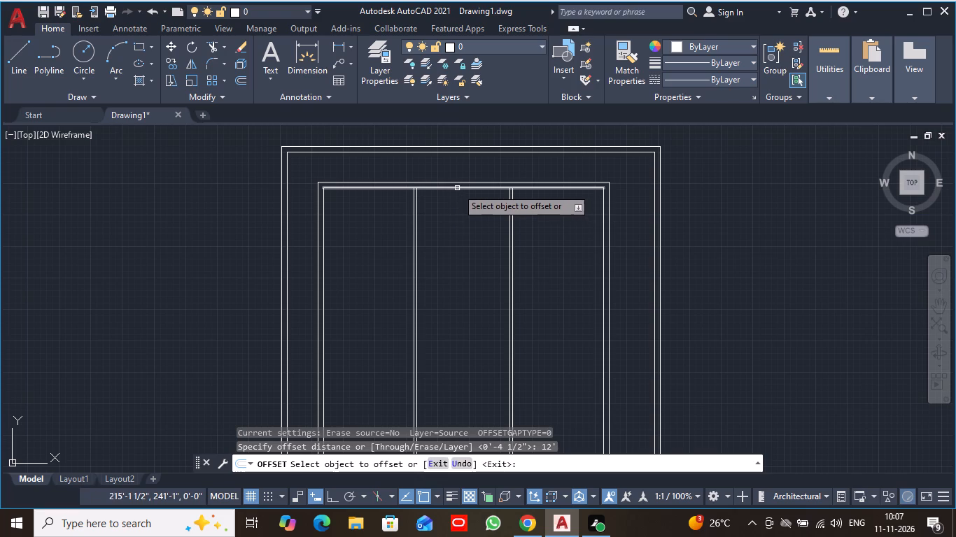
click(457, 188)
click(449, 292)
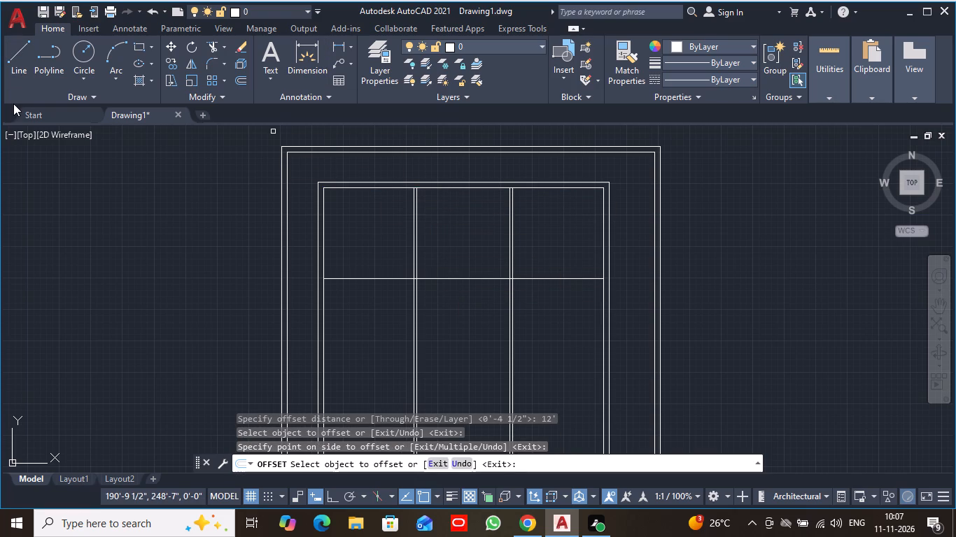
key(Escape)
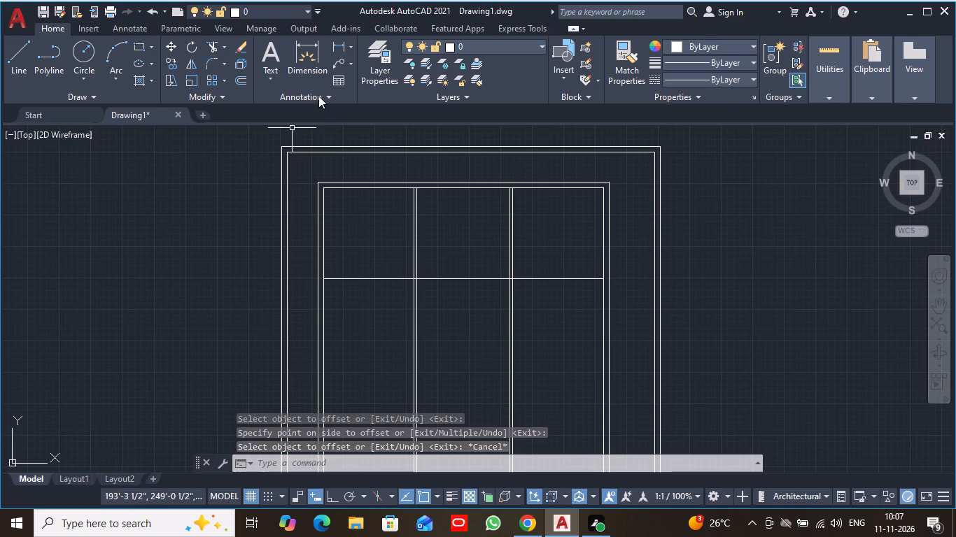
Offset the new horizontal line 9" downward to give the cross wall its thickness.
click(241, 83)
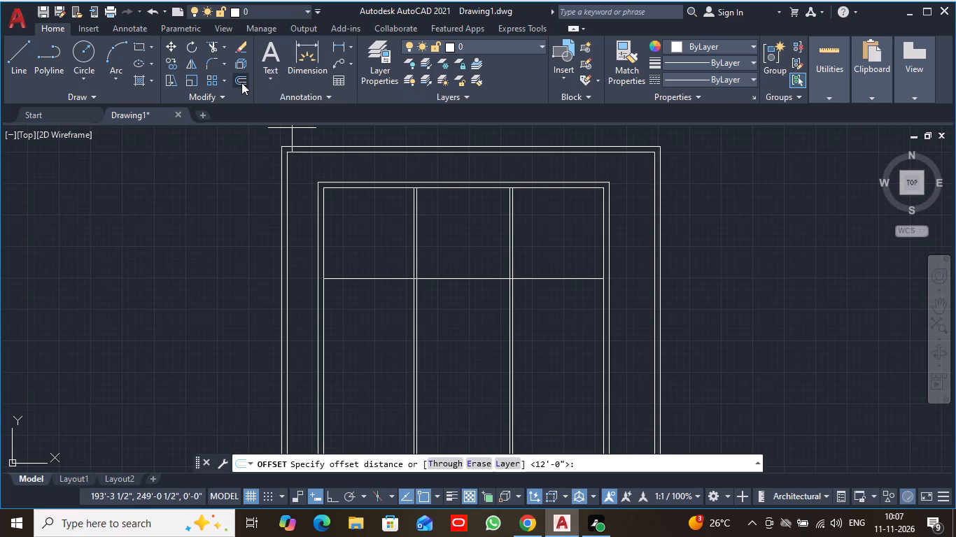
key(9)
key(shift+quotedbl)
key(Return)
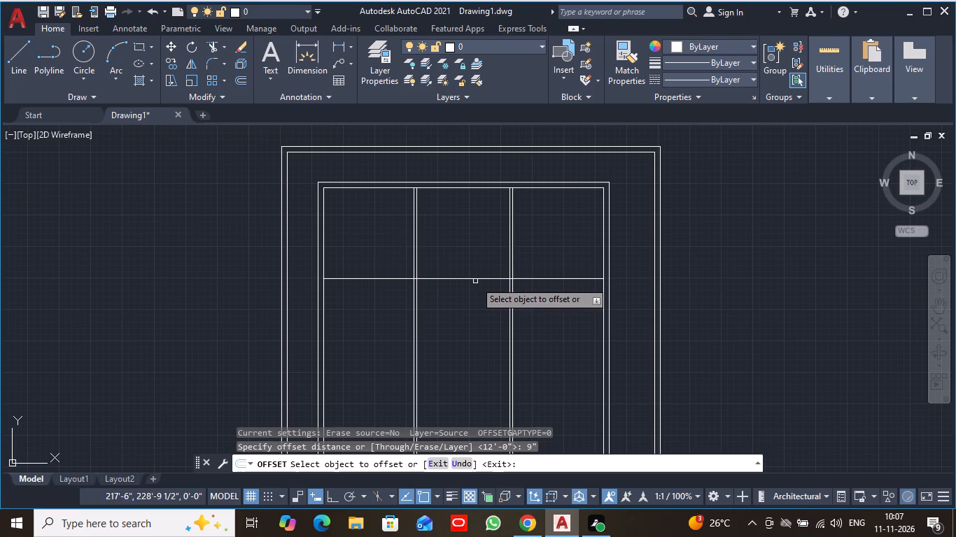
click(473, 279)
click(468, 294)
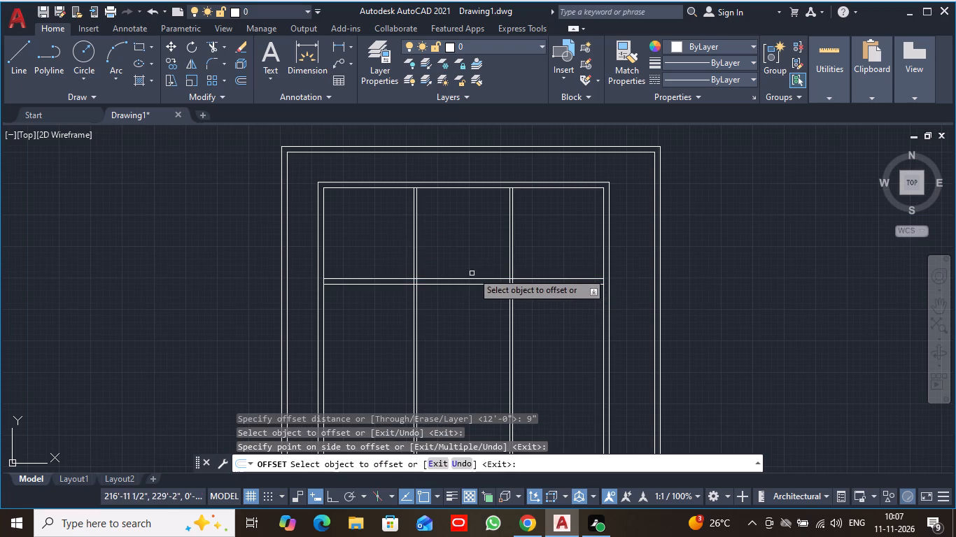
key(Escape)
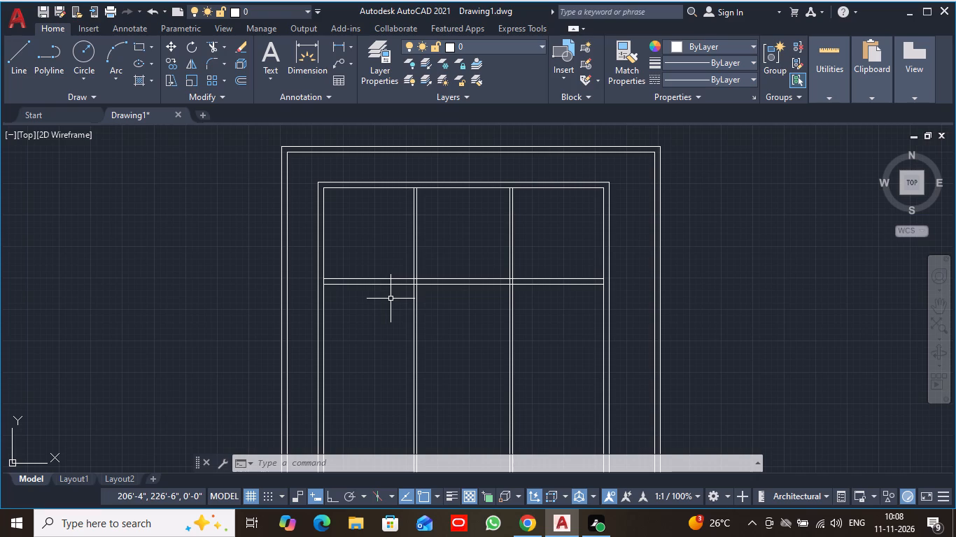
Trim away both vertical partitions' lines below the 9" horizontal cross wall.
text(trom)
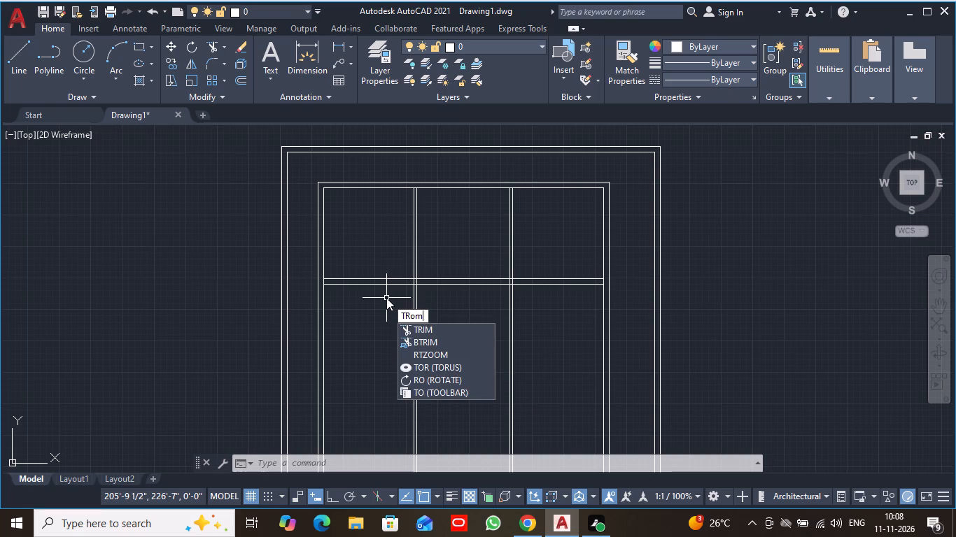
key(Return)
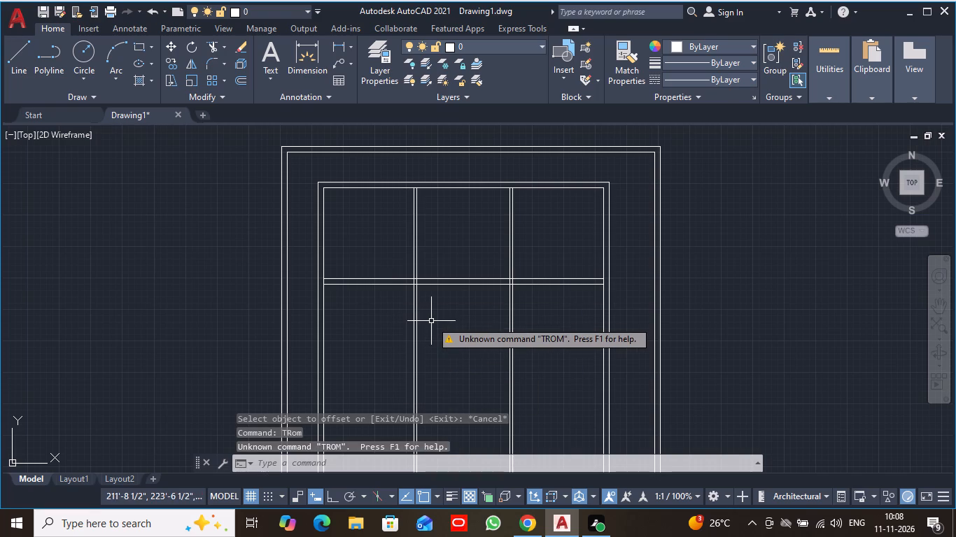
scroll(431, 321, up, 1)
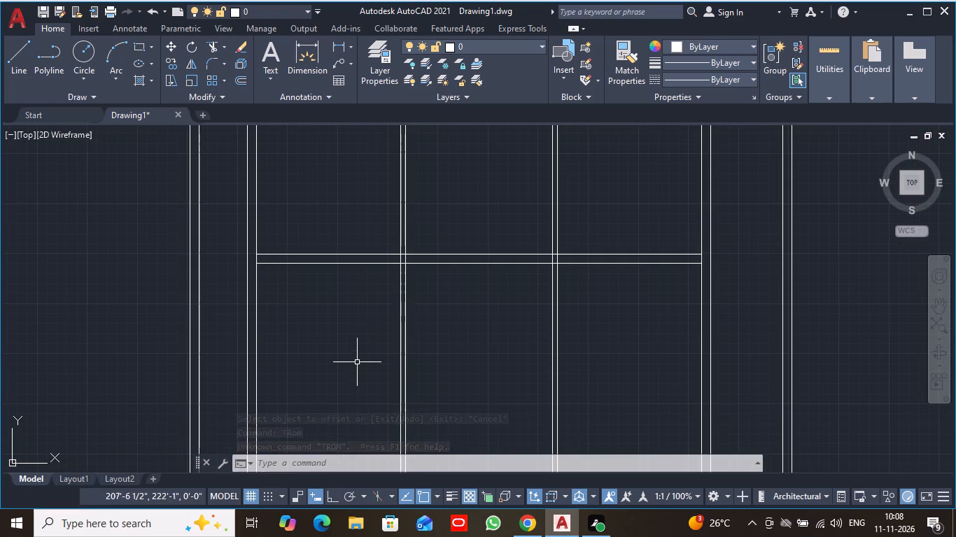
key(Escape)
text(trim)
key(Return)
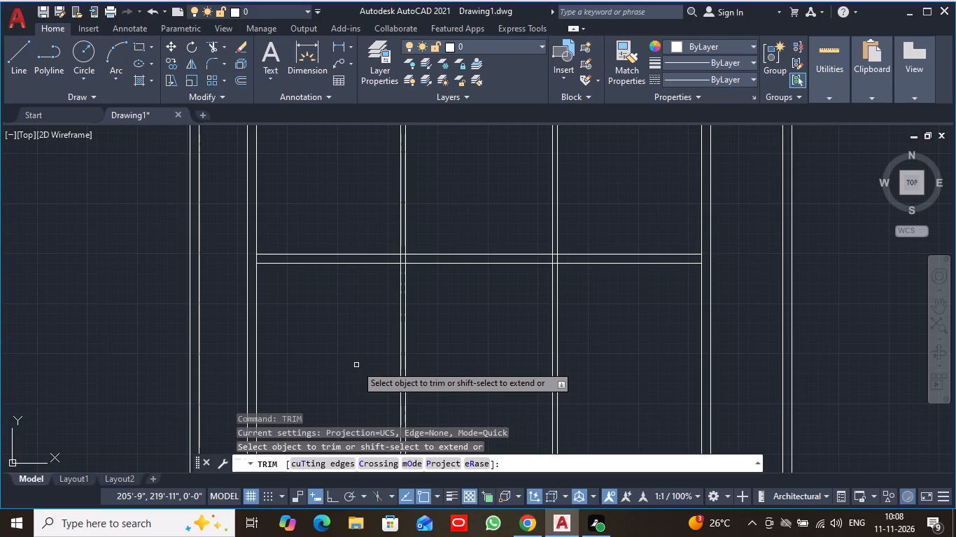
scroll(352, 319, up, 3)
middle_drag(454, 220, 444, 233)
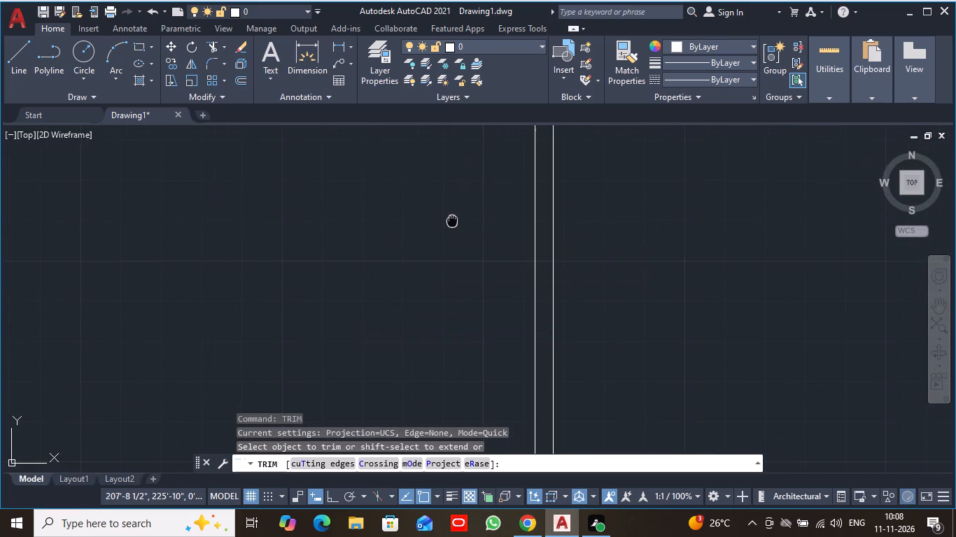
middle_drag(444, 233, 234, 265)
scroll(238, 263, down, 3)
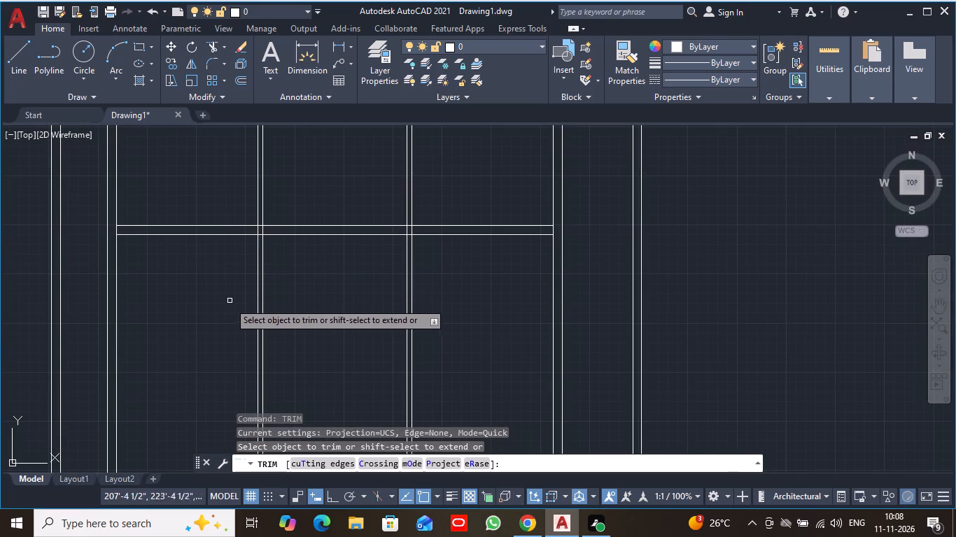
drag(227, 304, 481, 318)
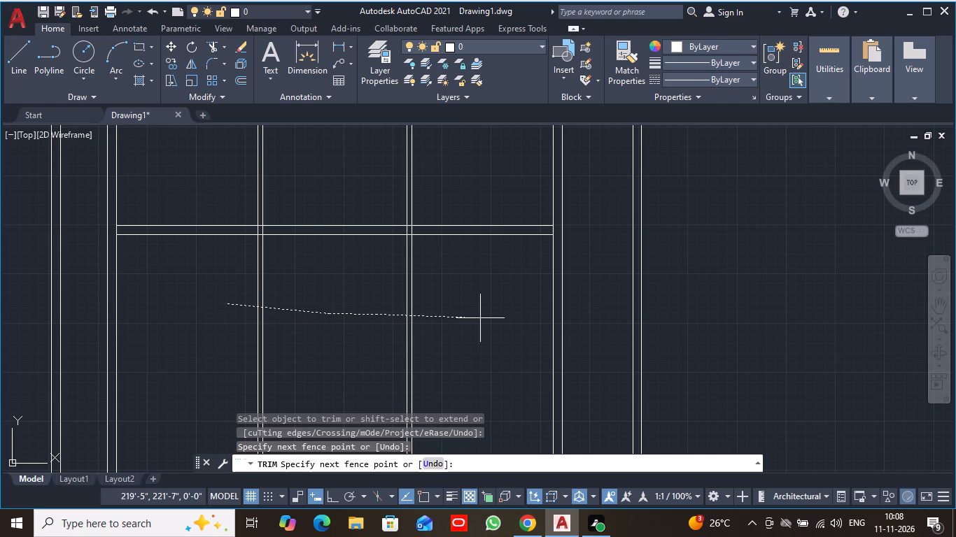
drag(481, 318, 499, 318)
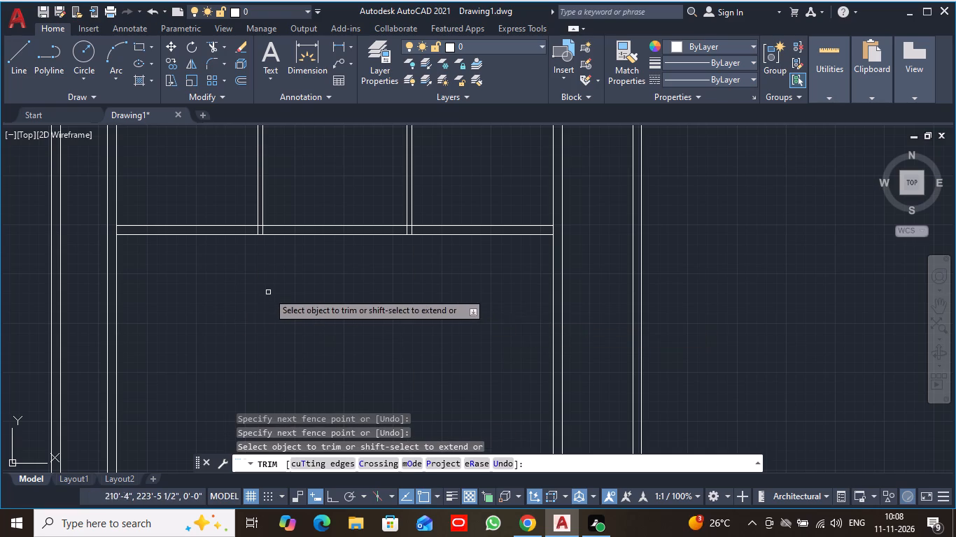
Trim the overlapping line segments where the left partition meets the horizontal cross wall, leaving an open T-junction.
scroll(248, 308, up, 3)
middle_drag(236, 245, 266, 460)
scroll(331, 313, up, 2)
middle_drag(295, 229, 300, 408)
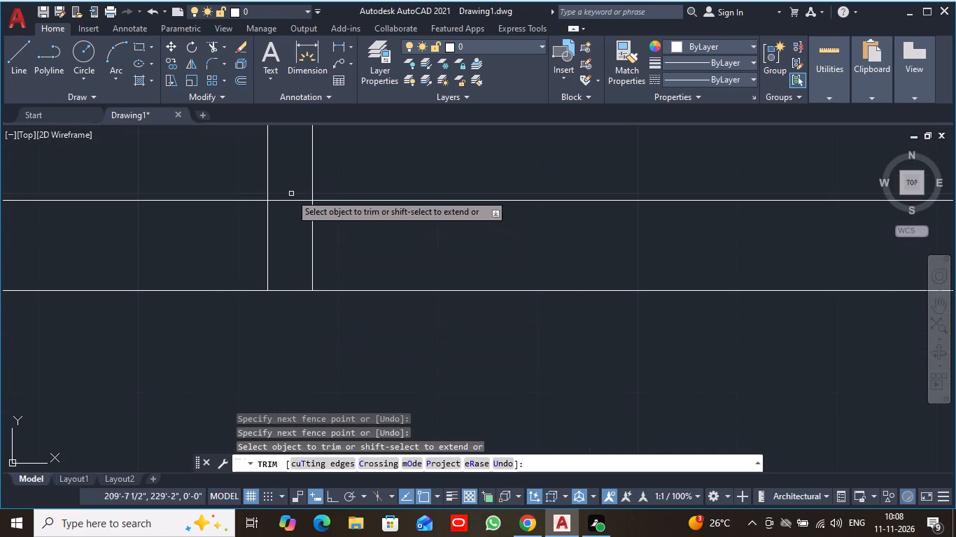
click(290, 201)
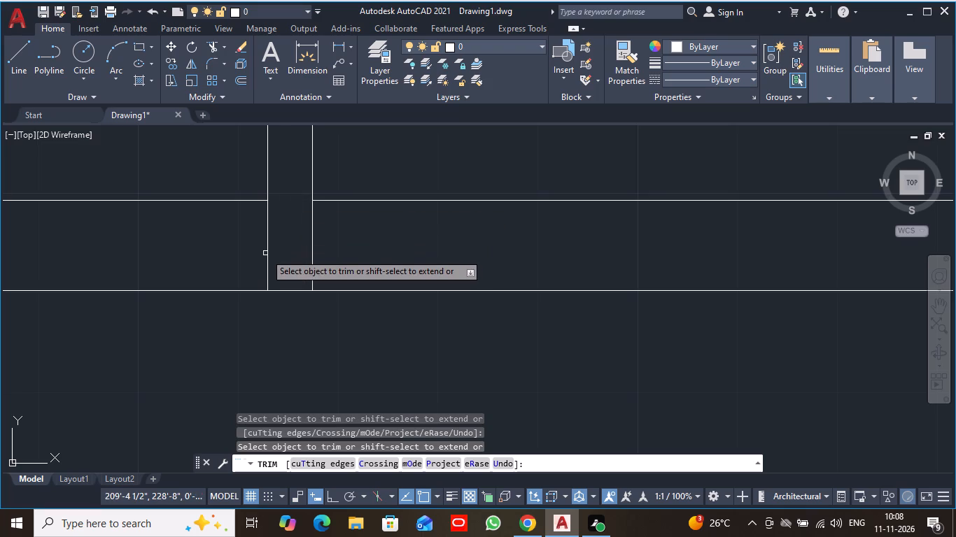
click(268, 248)
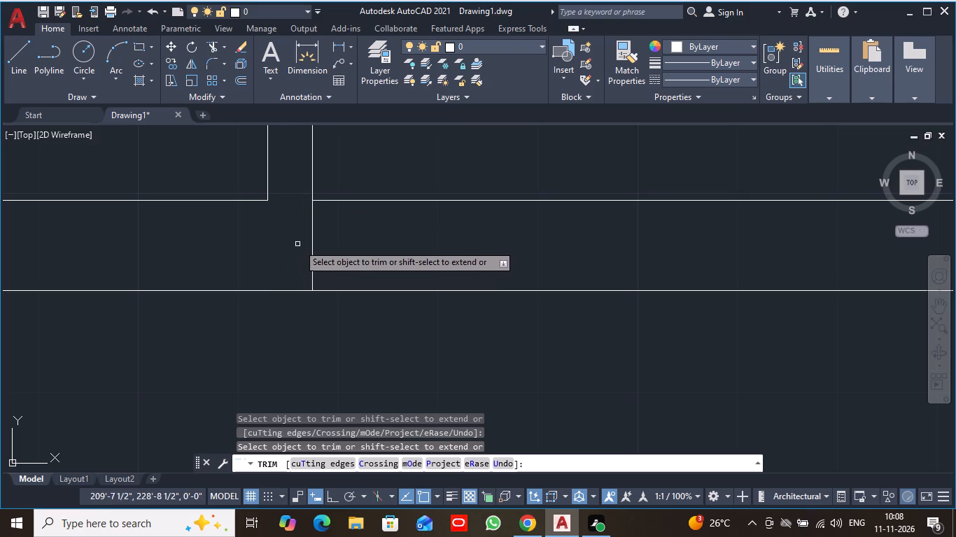
click(311, 242)
Trim the overlapping line segments where the right partition meets the horizontal cross wall, leaving an open T-junction.
scroll(340, 245, down, 5)
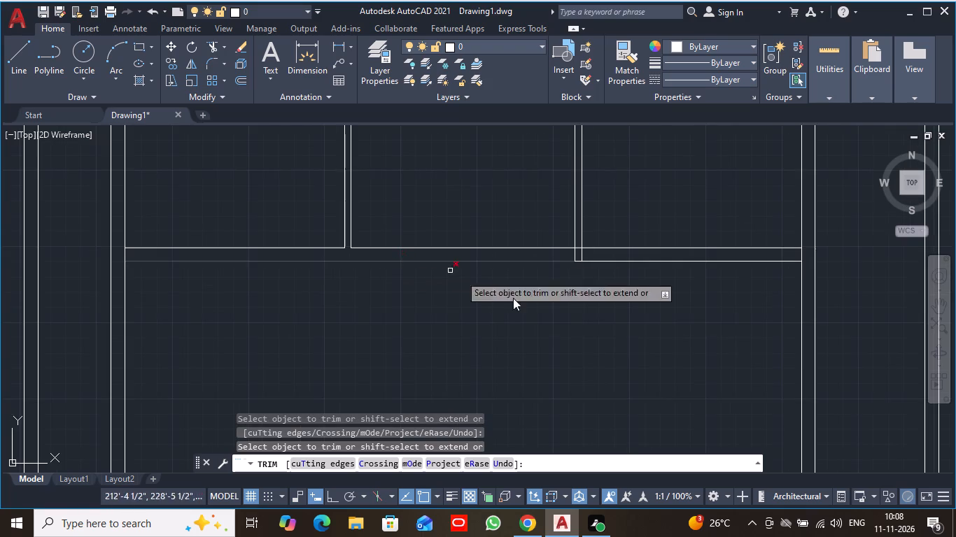
middle_drag(554, 322, 283, 332)
scroll(287, 296, up, 3)
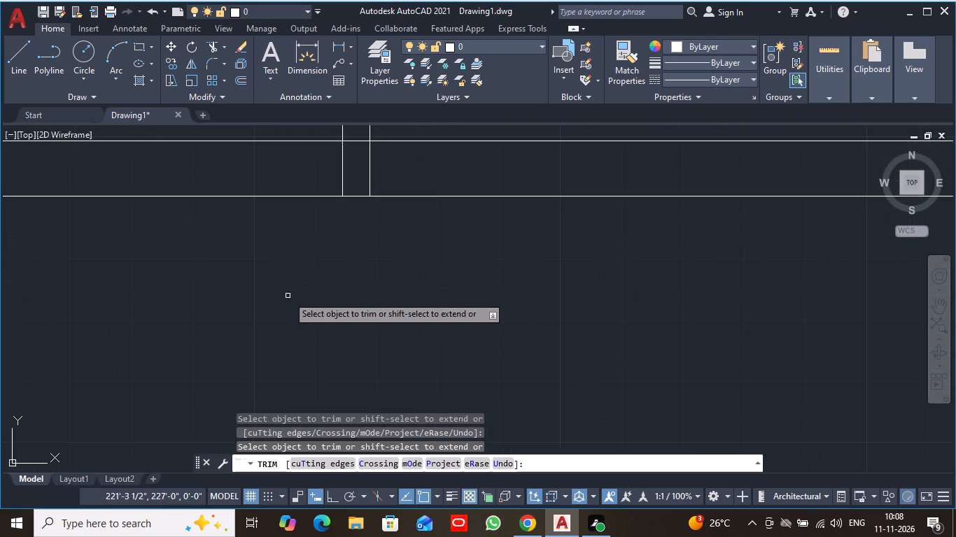
middle_drag(342, 260, 321, 383)
scroll(335, 374, up, 1)
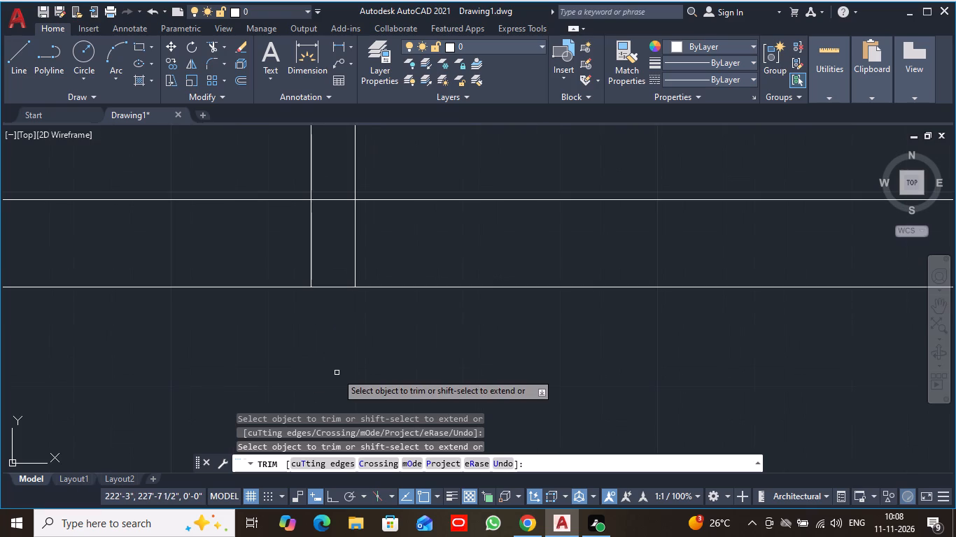
click(332, 201)
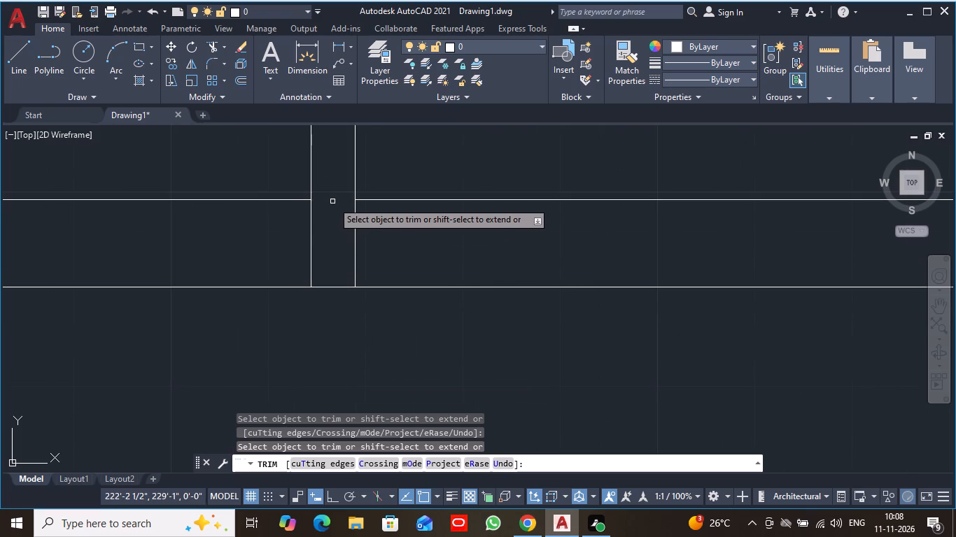
click(311, 239)
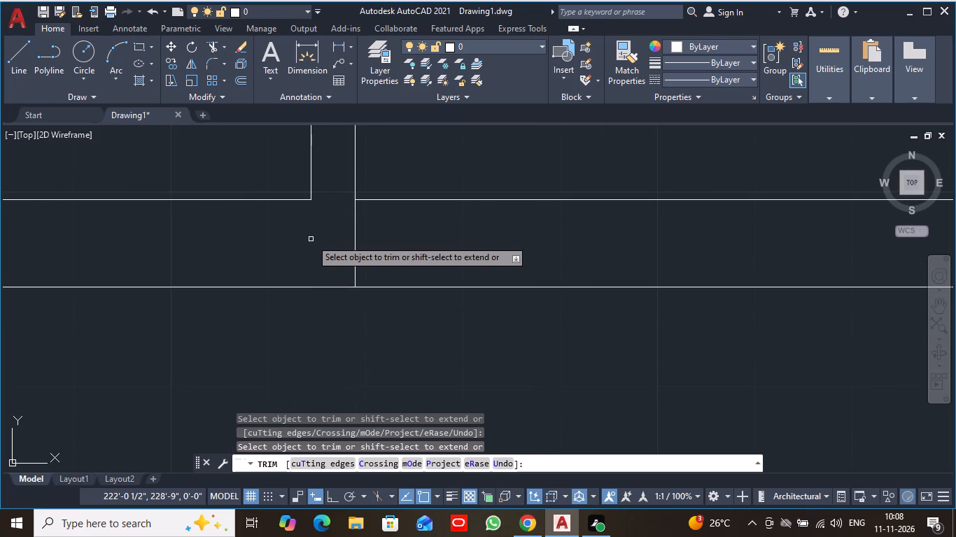
click(355, 237)
Trim the right wall's inner face between the two cross wall lines to open that junction.
scroll(357, 238, down, 7)
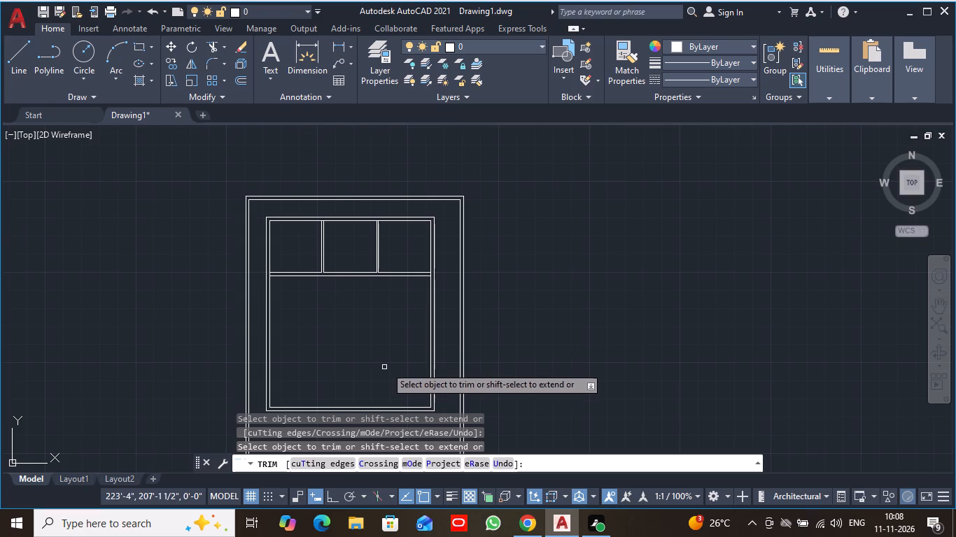
scroll(416, 316, up, 4)
middle_drag(413, 248, 360, 375)
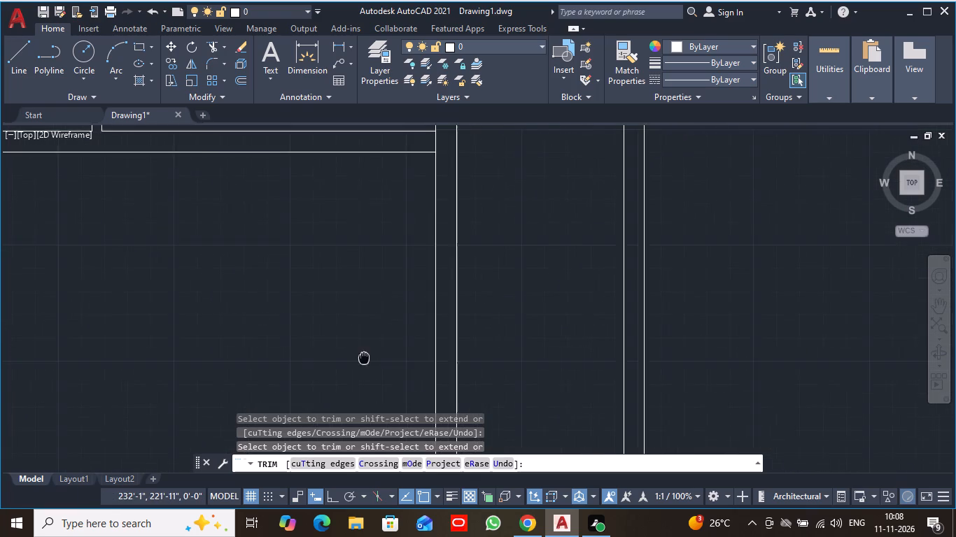
middle_drag(360, 375, 351, 431)
scroll(367, 330, up, 2)
middle_drag(406, 263, 356, 397)
scroll(356, 389, up, 1)
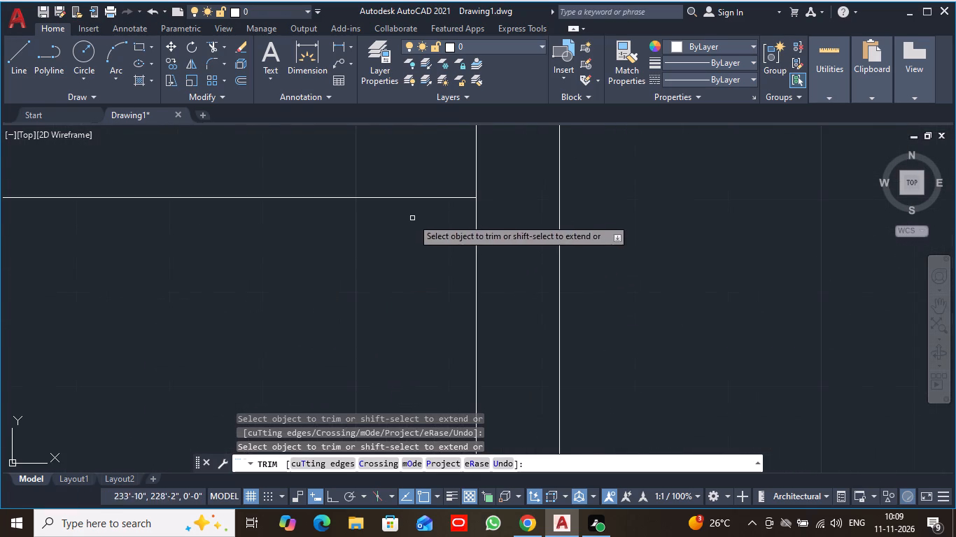
click(477, 156)
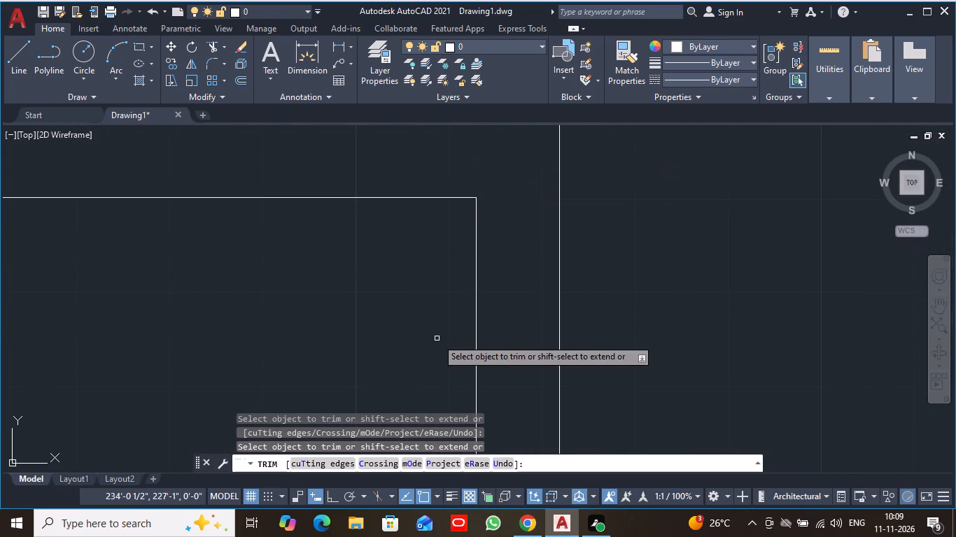
Trim the left wall's inner face between the two cross wall lines to open that junction.
scroll(437, 338, down, 3)
middle_drag(198, 348, 567, 318)
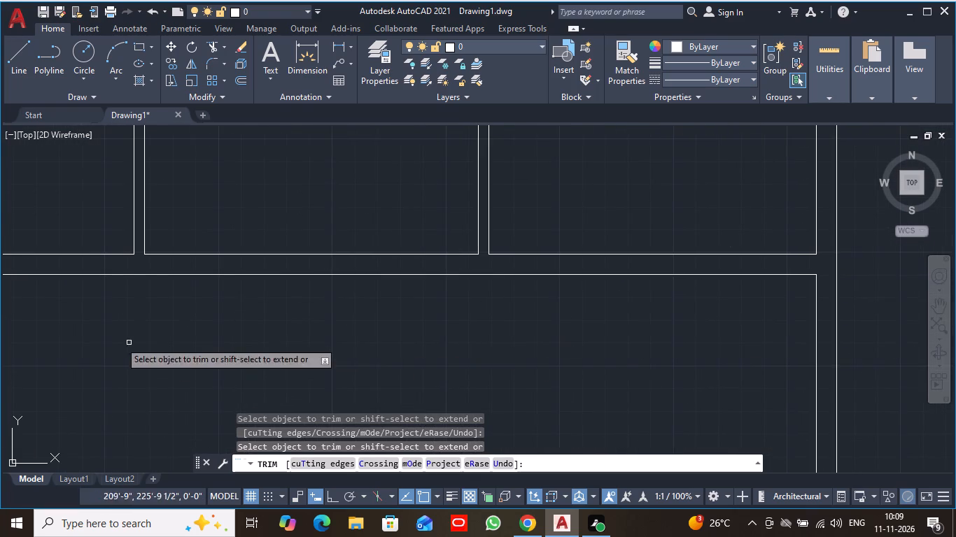
middle_drag(106, 336, 505, 349)
scroll(228, 321, up, 2)
middle_drag(197, 291, 203, 300)
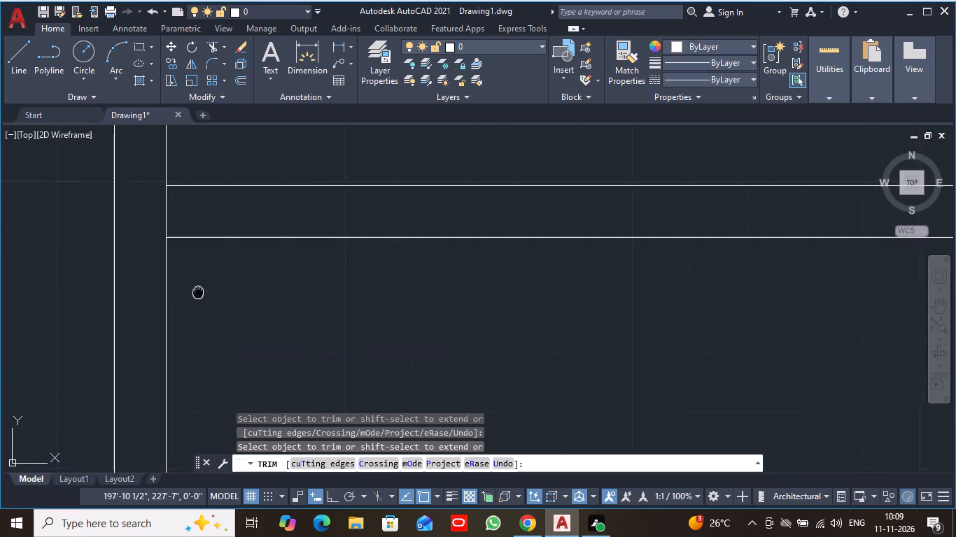
middle_drag(203, 300, 348, 446)
click(318, 355)
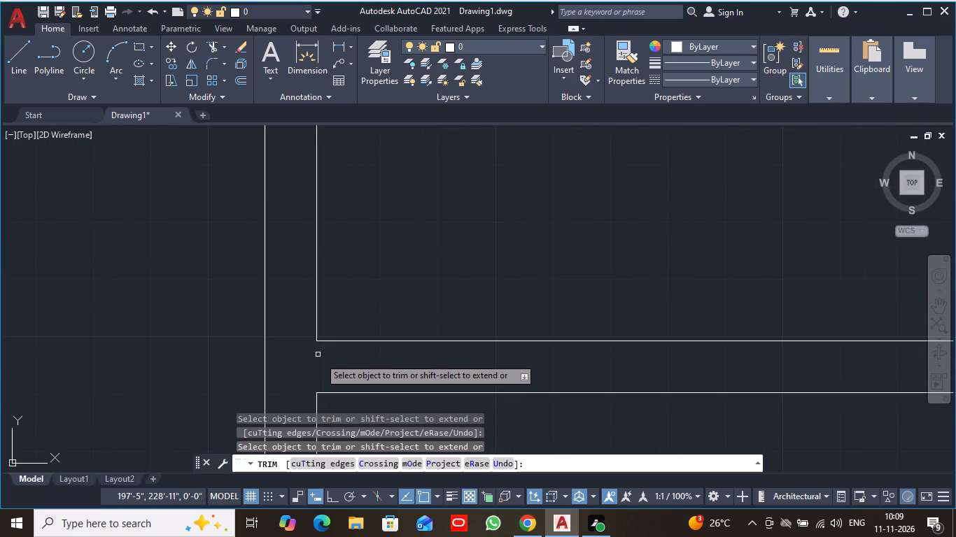
Trim the top wall's inner face between the left partition's two lines to open that junction.
scroll(500, 414, down, 5)
middle_drag(530, 416, 314, 351)
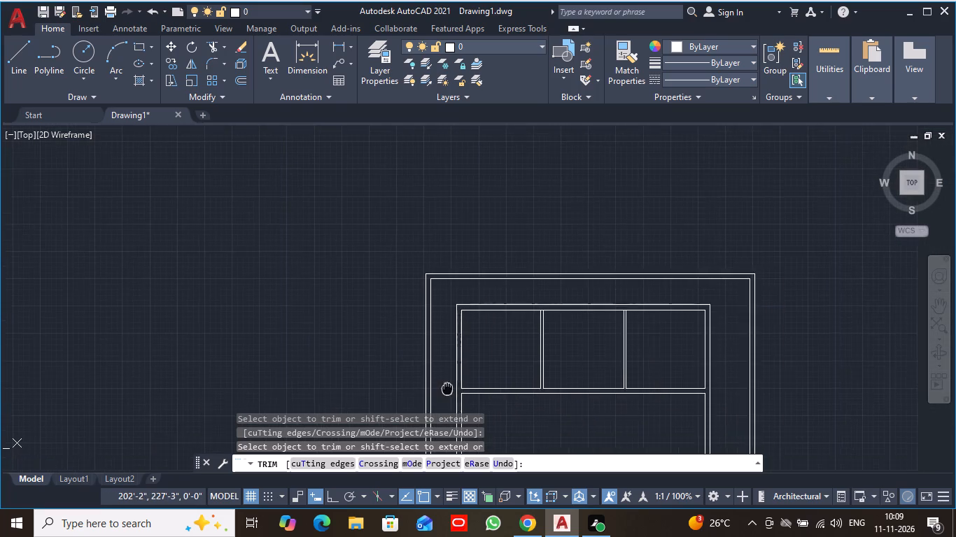
middle_drag(314, 351, 259, 338)
scroll(315, 257, up, 6)
middle_drag(251, 213, 380, 427)
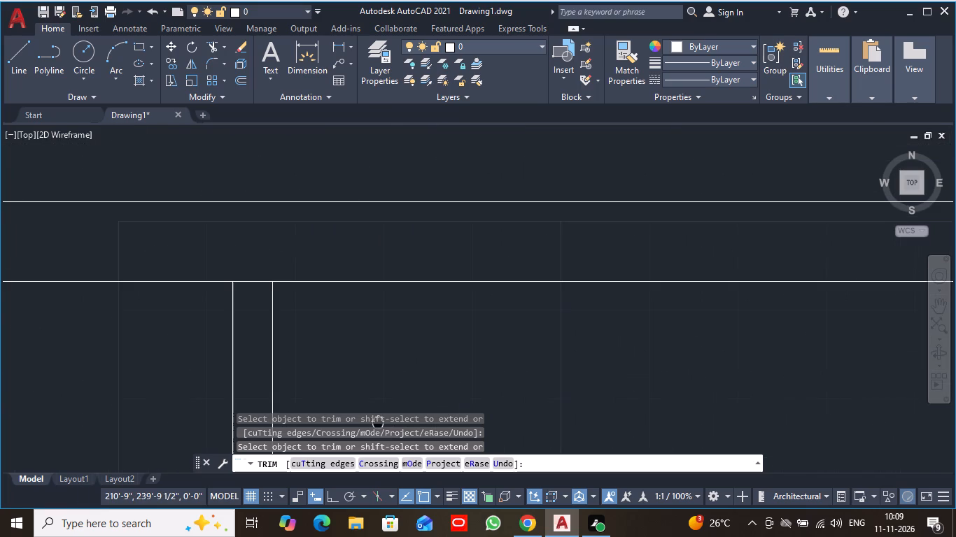
click(254, 288)
Trim the top wall's inner face between the right partition's two lines to open that junction.
scroll(420, 347, down, 2)
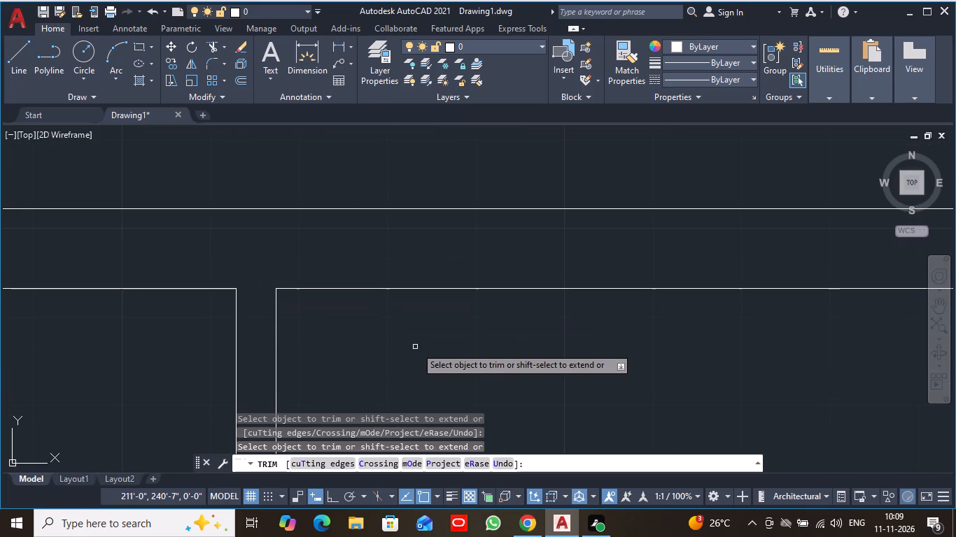
middle_drag(444, 343, 3, 286)
scroll(391, 296, down, 2)
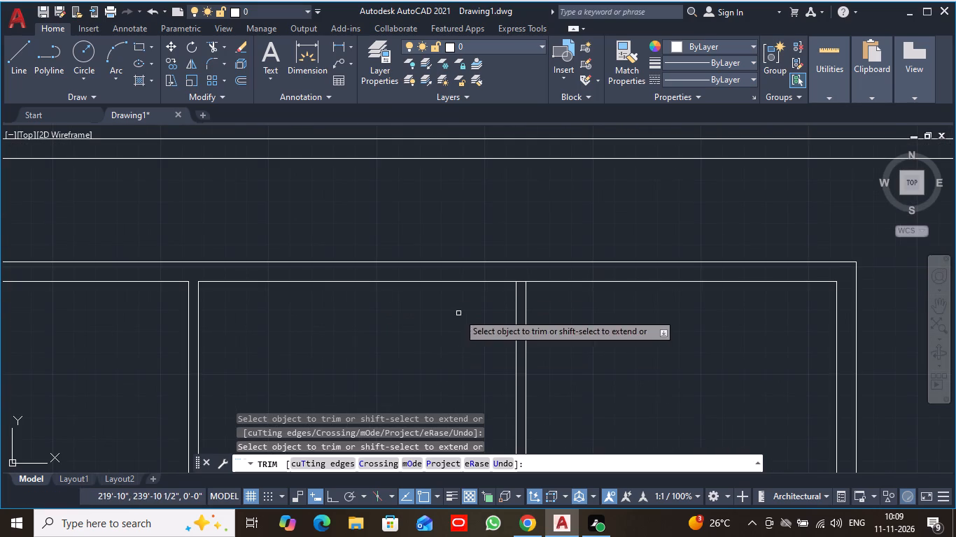
middle_drag(458, 313, 246, 326)
scroll(273, 314, up, 3)
middle_drag(309, 298, 184, 369)
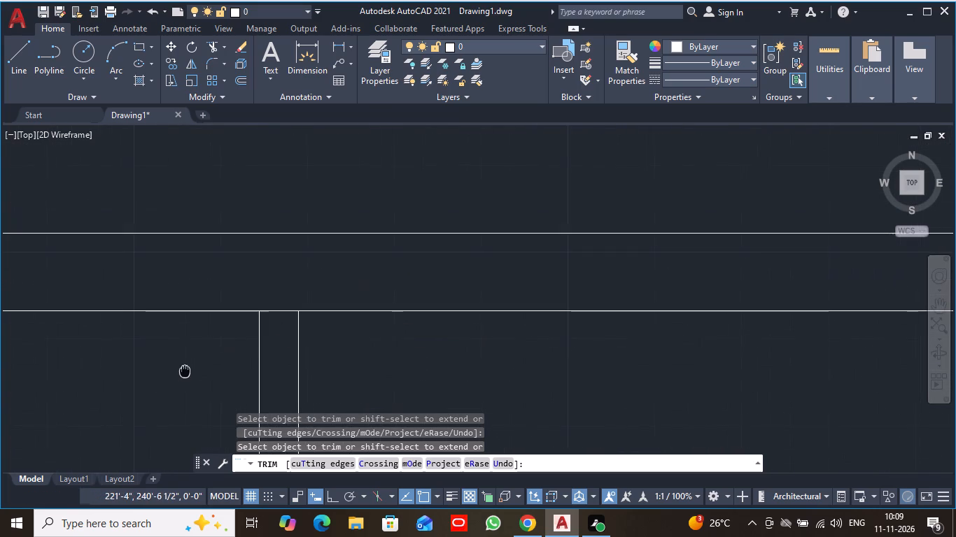
click(277, 311)
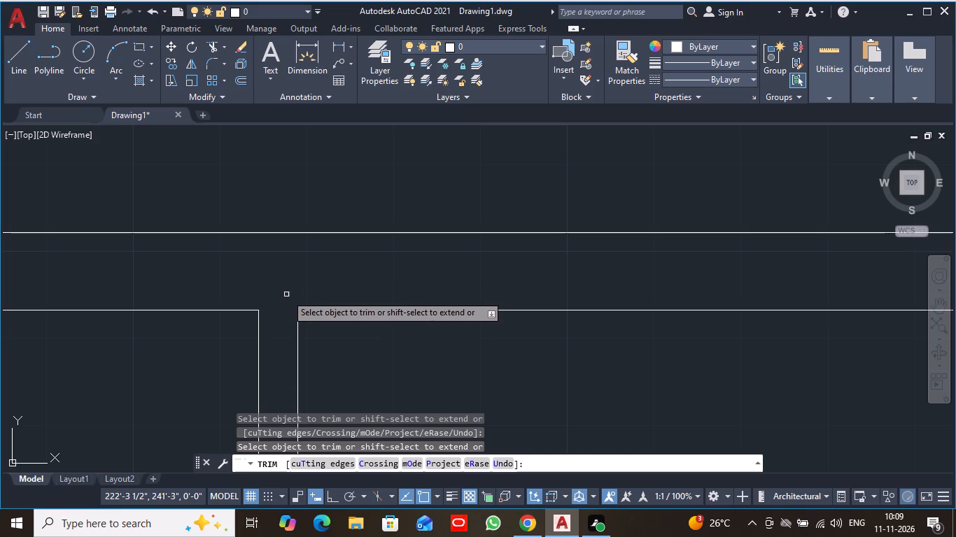
scroll(408, 364, down, 8)
middle_drag(415, 367, 429, 164)
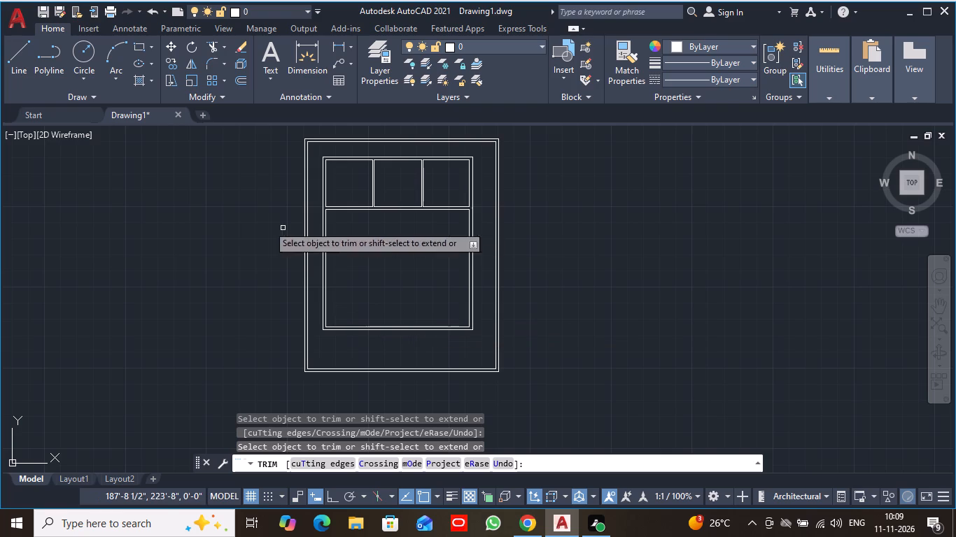
key(Escape)
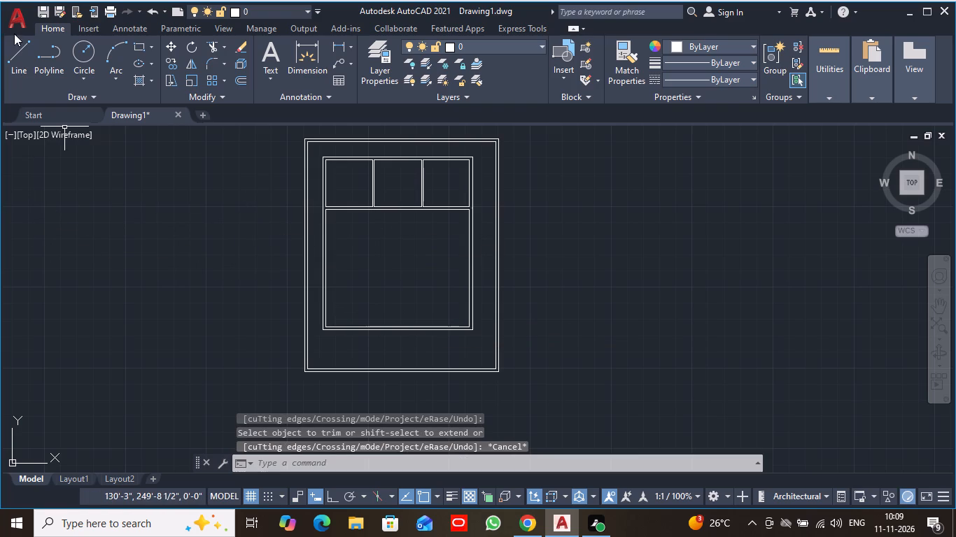
Draw a vertical centre line in the middle top room, from the midpoint of its top edge to the midpoint of its bottom edge.
click(22, 51)
scroll(398, 182, up, 3)
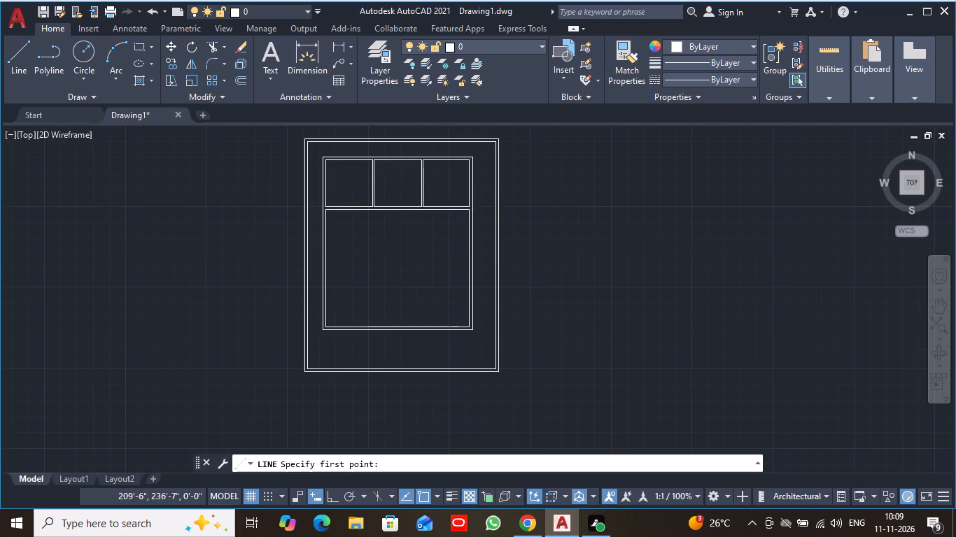
scroll(452, 208, up, 1)
middle_drag(362, 180, 371, 294)
scroll(371, 294, up, 1)
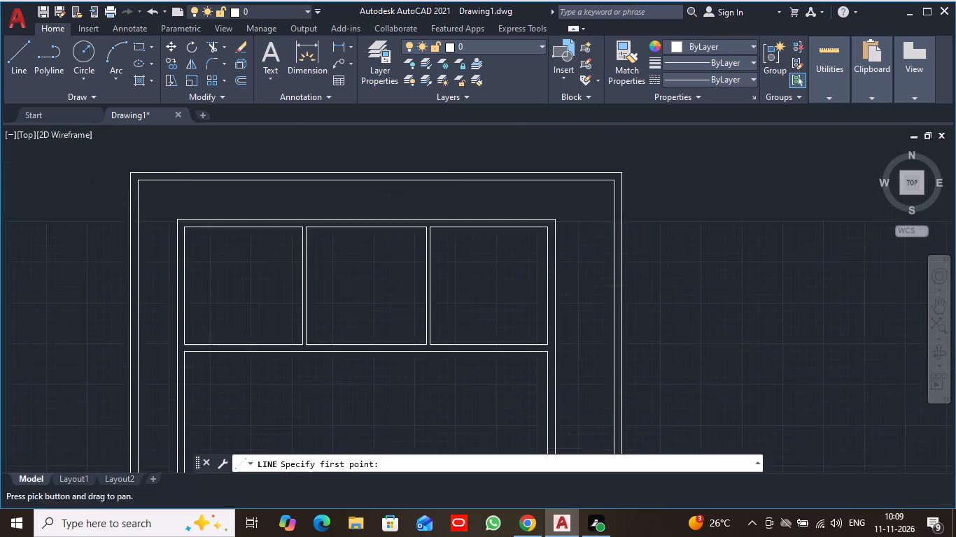
scroll(370, 287, up, 1)
scroll(346, 139, down, 1)
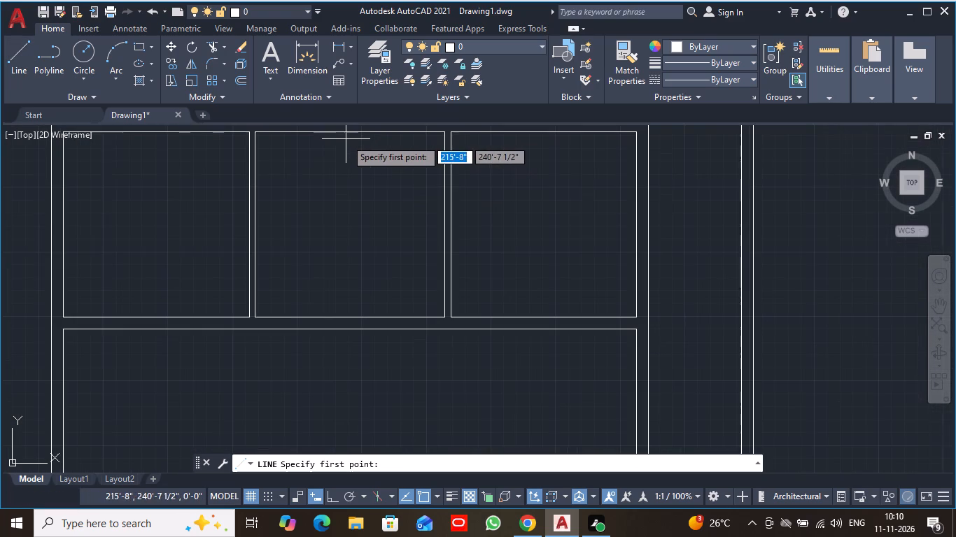
middle_drag(348, 143, 354, 188)
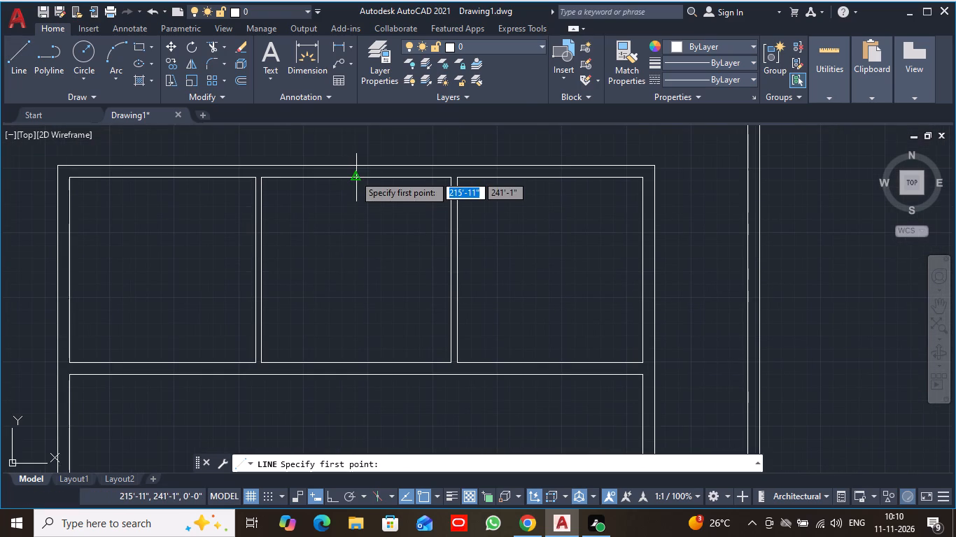
click(353, 174)
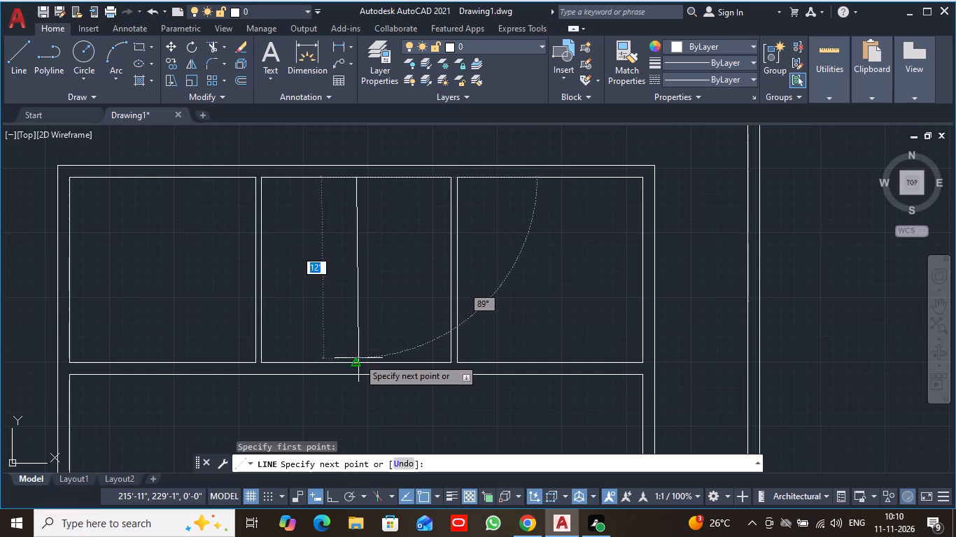
click(358, 362)
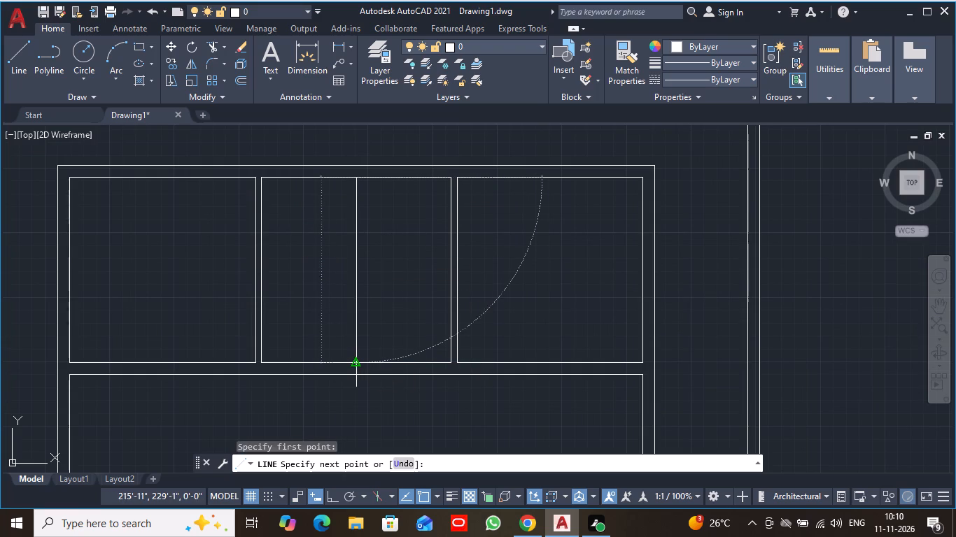
key(Escape)
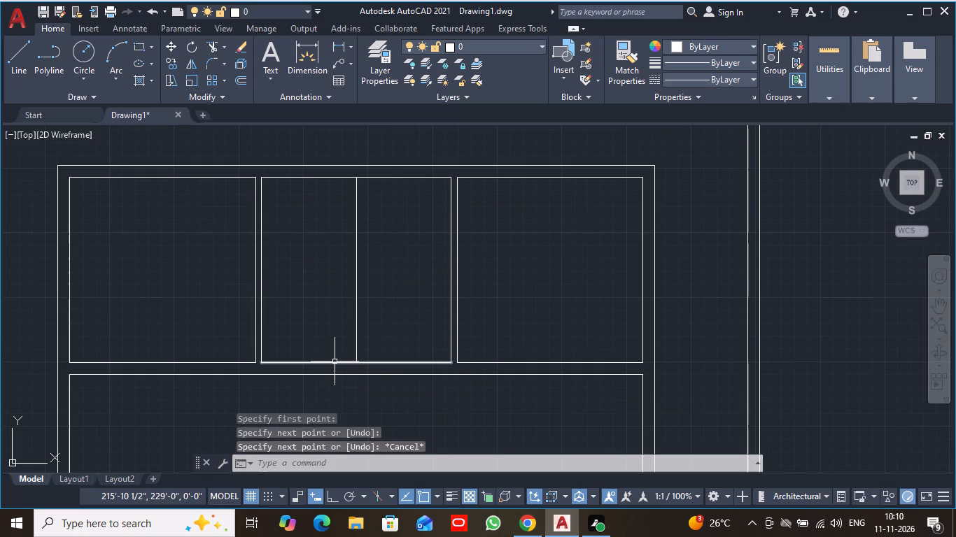
Offset the middle room's centre line by 2.25" to both sides to form a new partition's faces.
scroll(325, 356, down, 1)
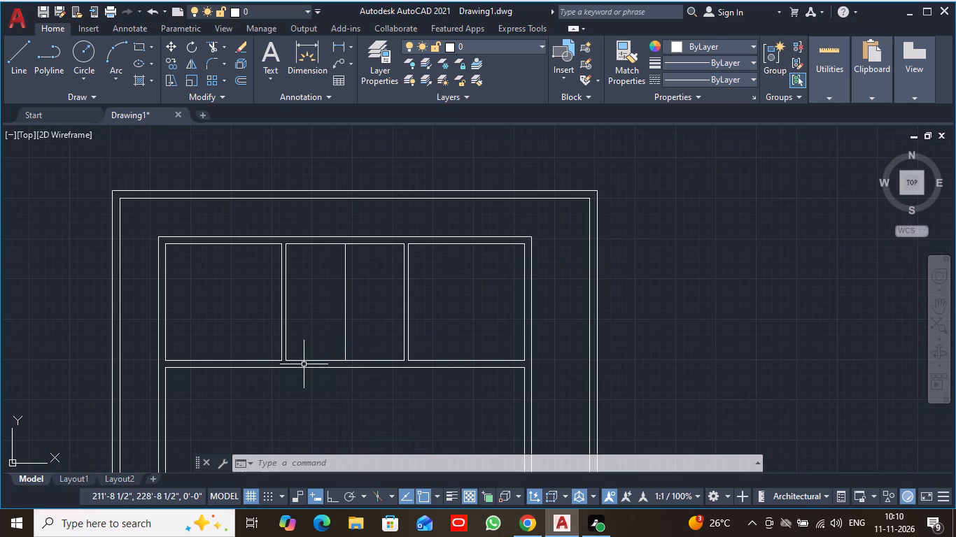
click(237, 84)
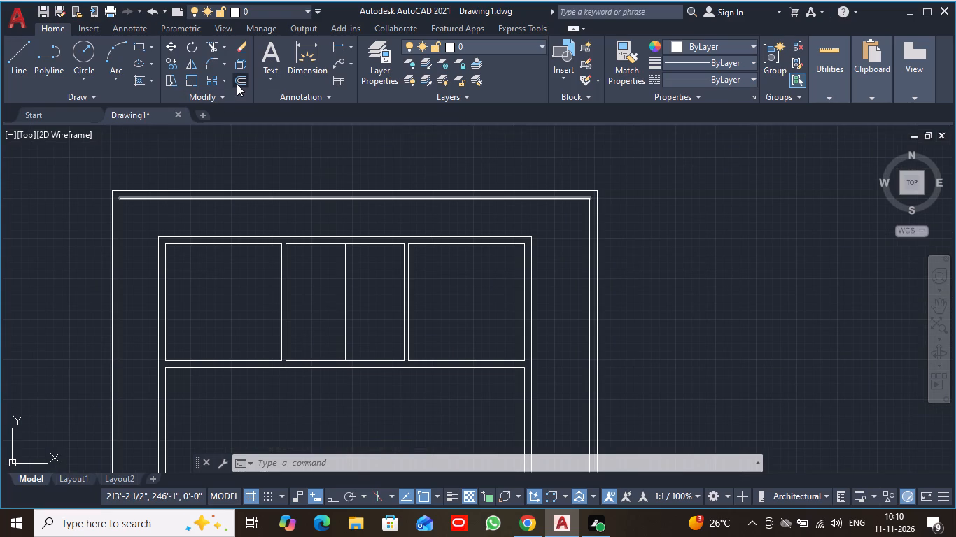
key(2)
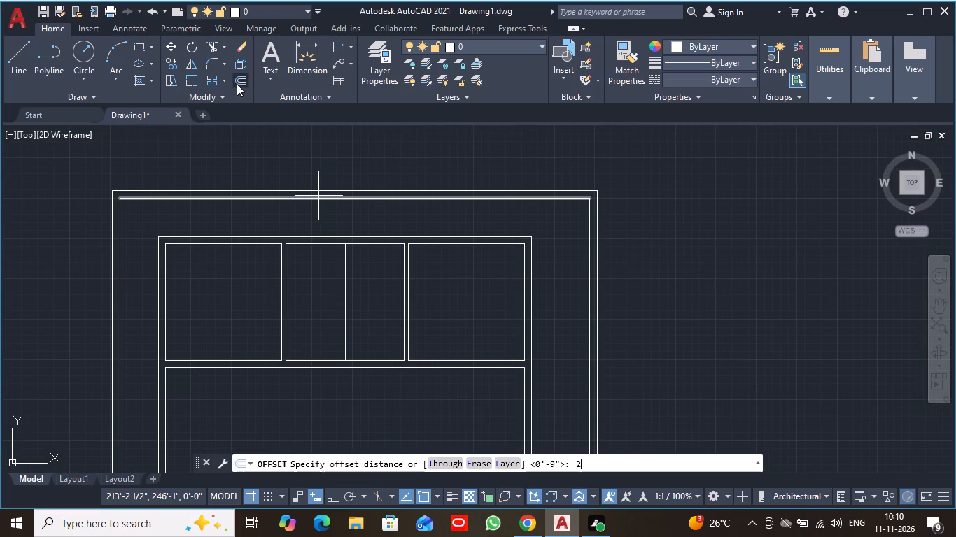
text(.2)
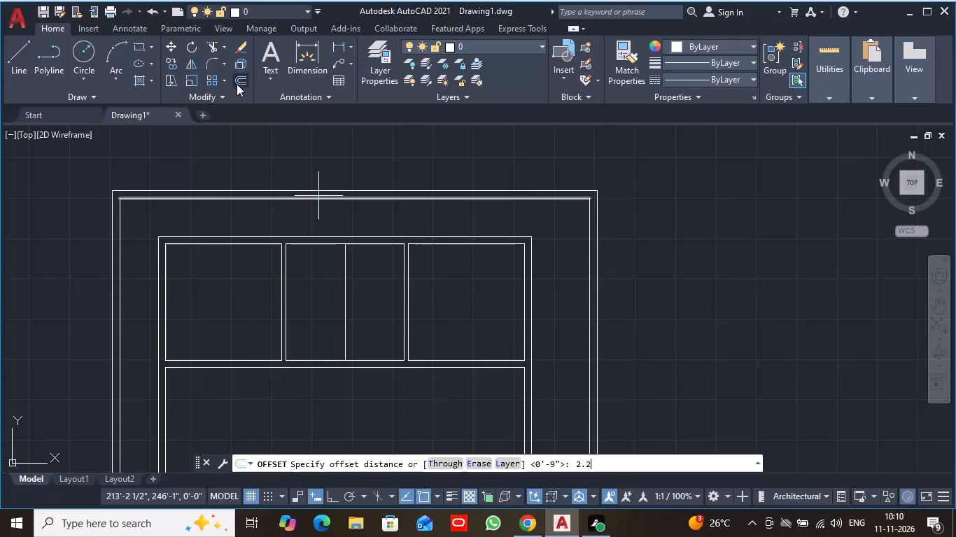
key(5)
key(shift+quotedbl)
key(Return)
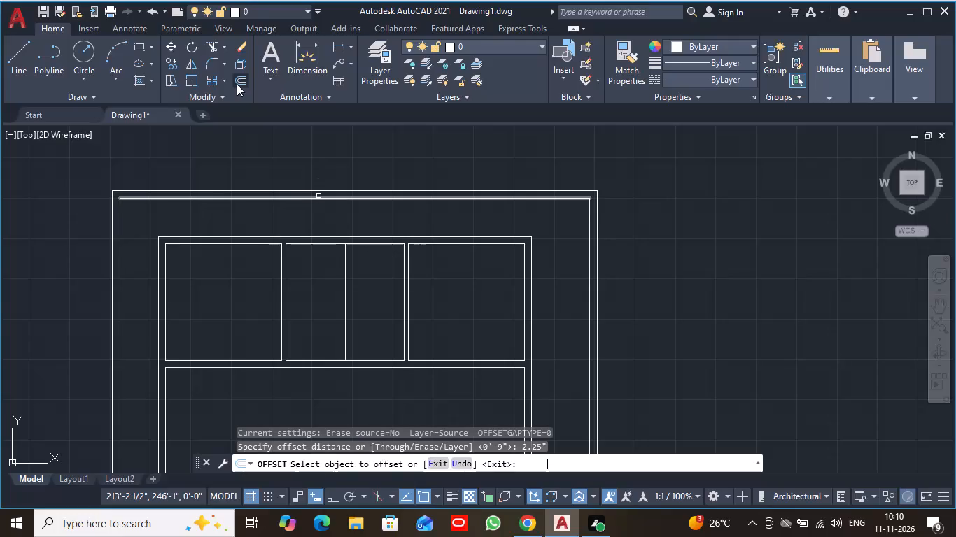
scroll(346, 290, up, 1)
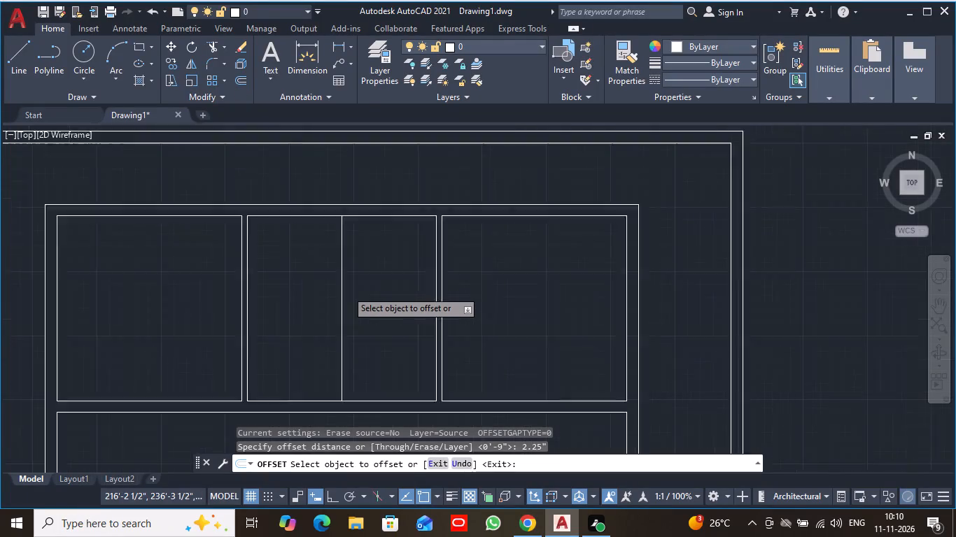
scroll(346, 290, up, 2)
click(327, 271)
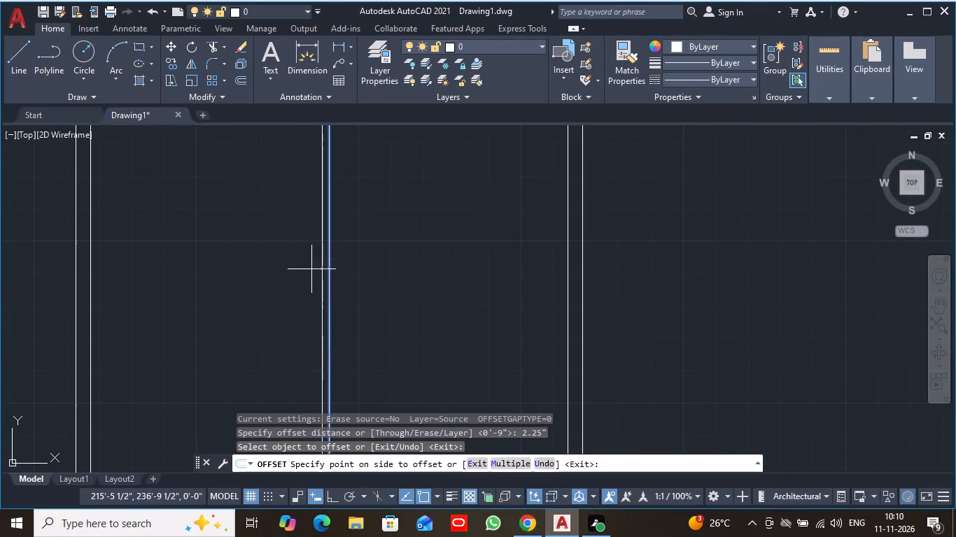
click(311, 269)
click(330, 252)
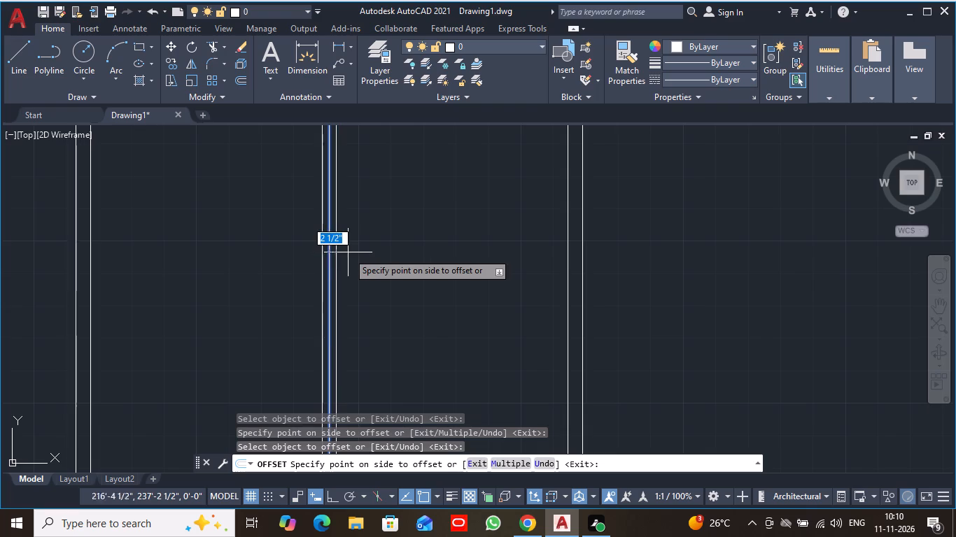
click(349, 252)
scroll(351, 252, down, 2)
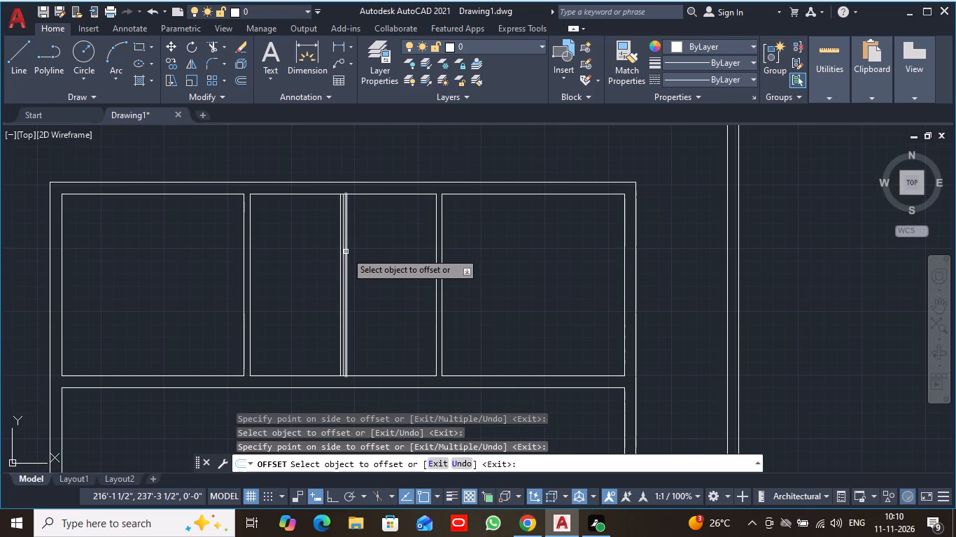
key(Escape)
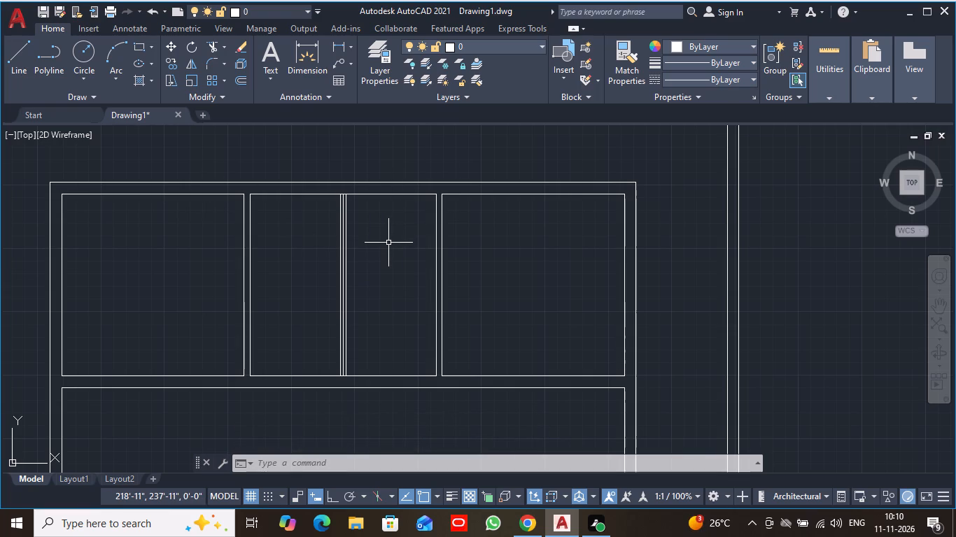
Trim away the middle room's centre line and the top wall's inner face between the new partition's two lines.
text(trim)
key(Return)
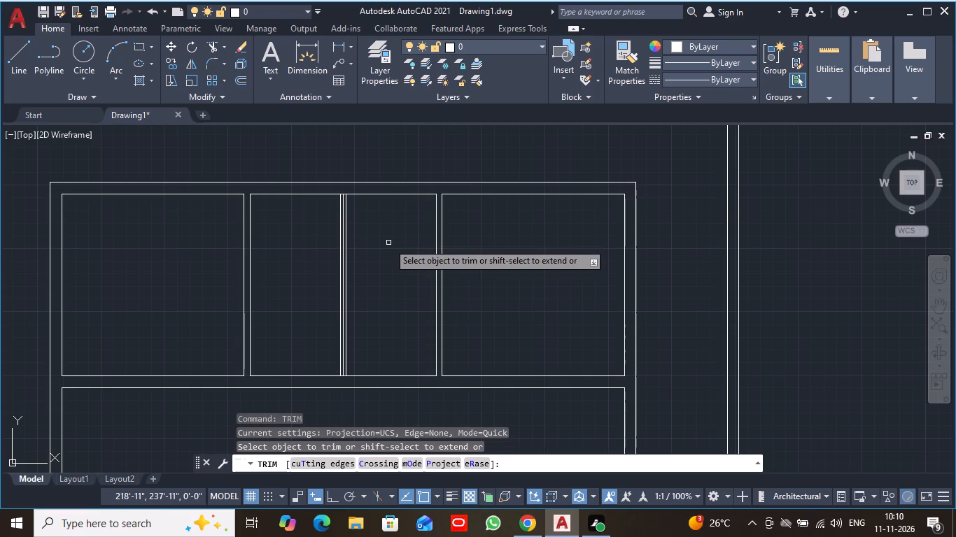
scroll(388, 243, up, 3)
middle_drag(286, 198, 488, 471)
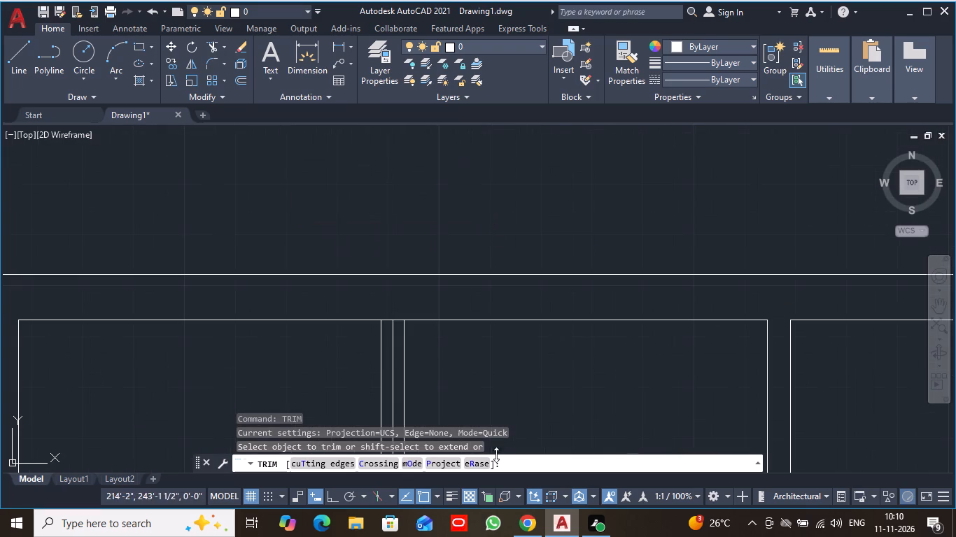
click(392, 355)
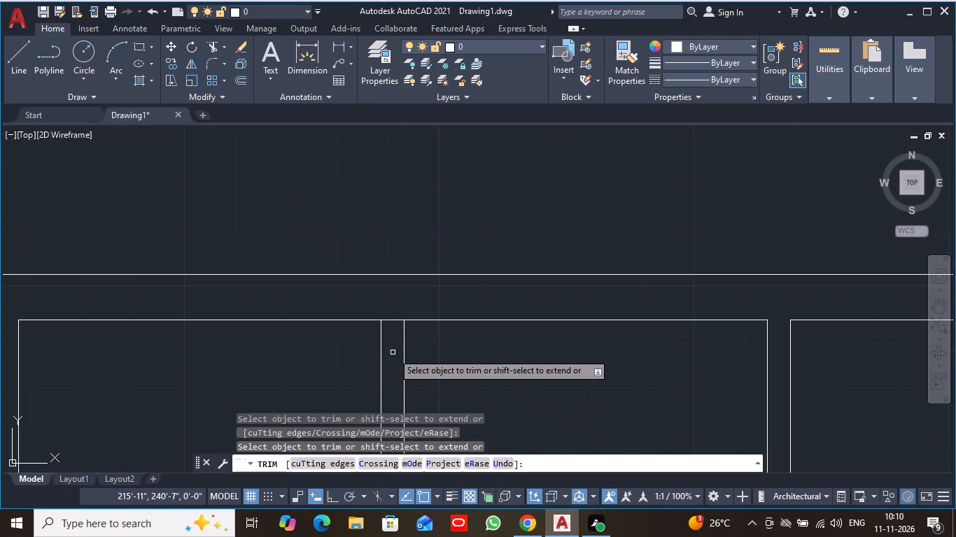
click(395, 319)
Trim the cross wall's upper line between the new middle partition's two faces to open the lower junction.
scroll(406, 331, down, 2)
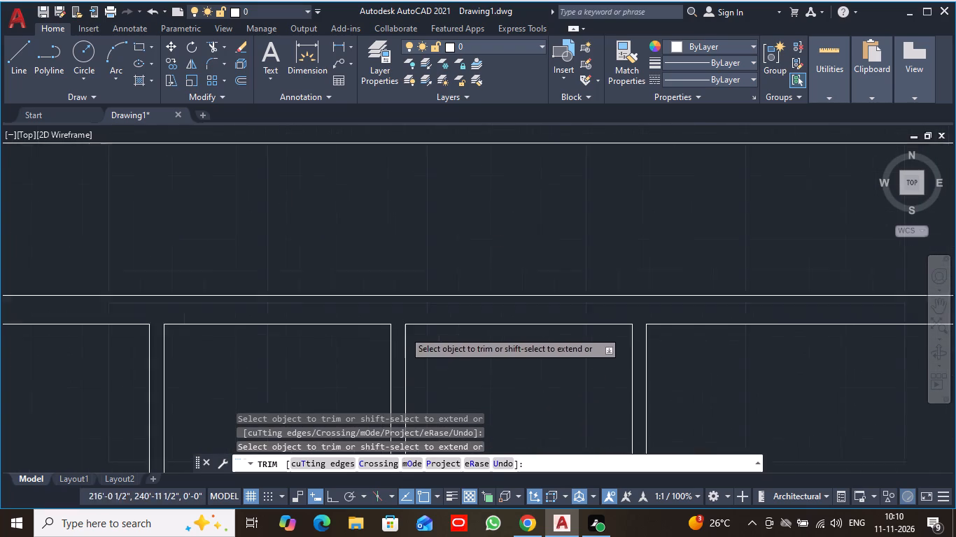
middle_drag(514, 360, 408, 106)
scroll(291, 350, up, 4)
middle_drag(443, 370, 444, 336)
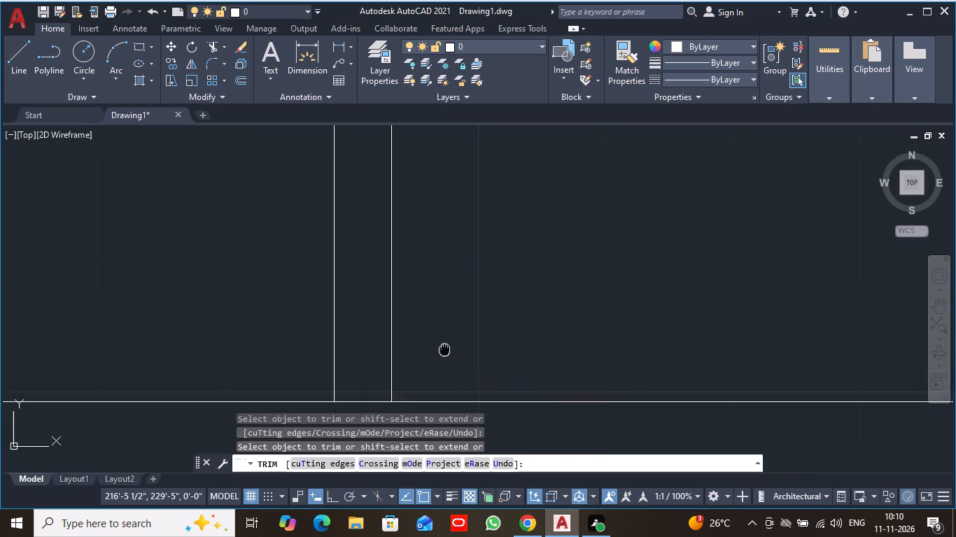
middle_drag(444, 336, 449, 234)
click(371, 282)
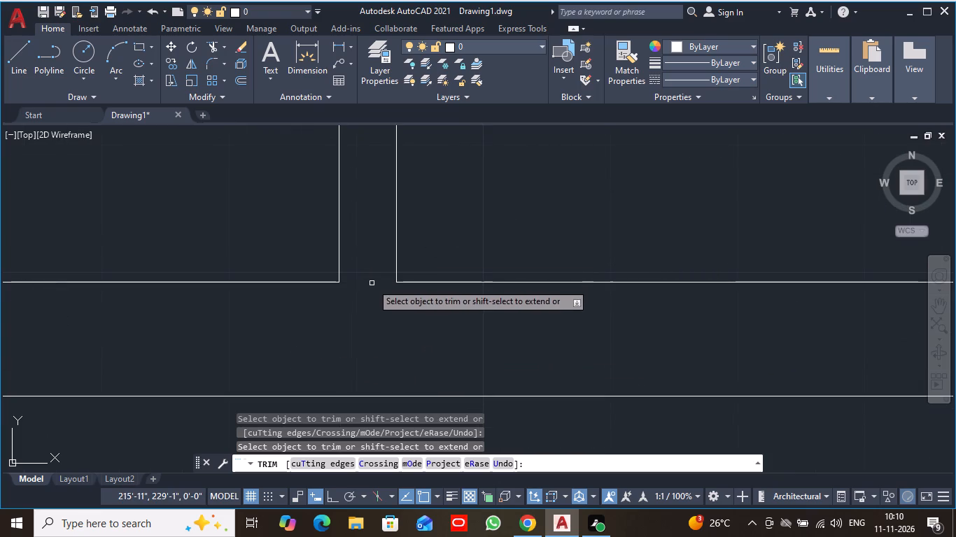
scroll(363, 273, down, 5)
middle_drag(449, 177, 449, 182)
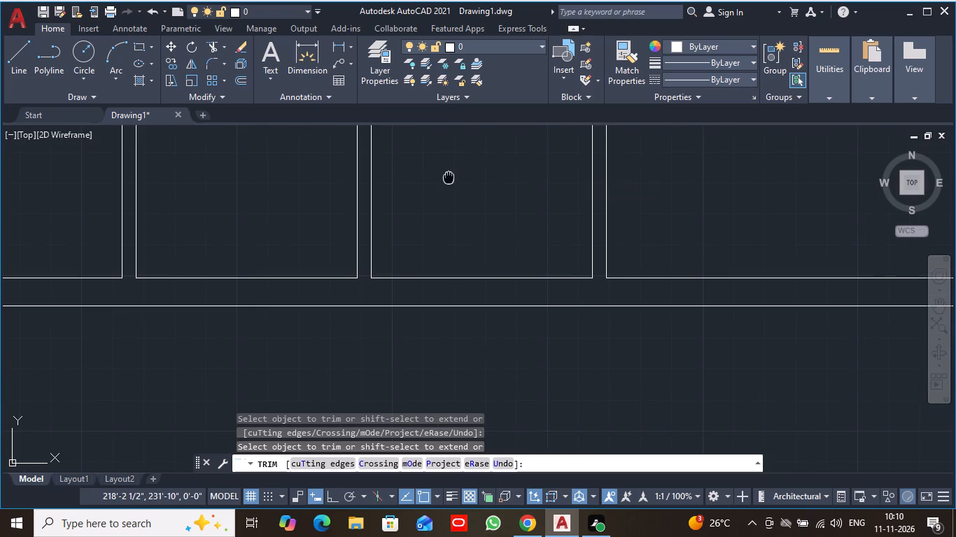
middle_drag(449, 182, 493, 344)
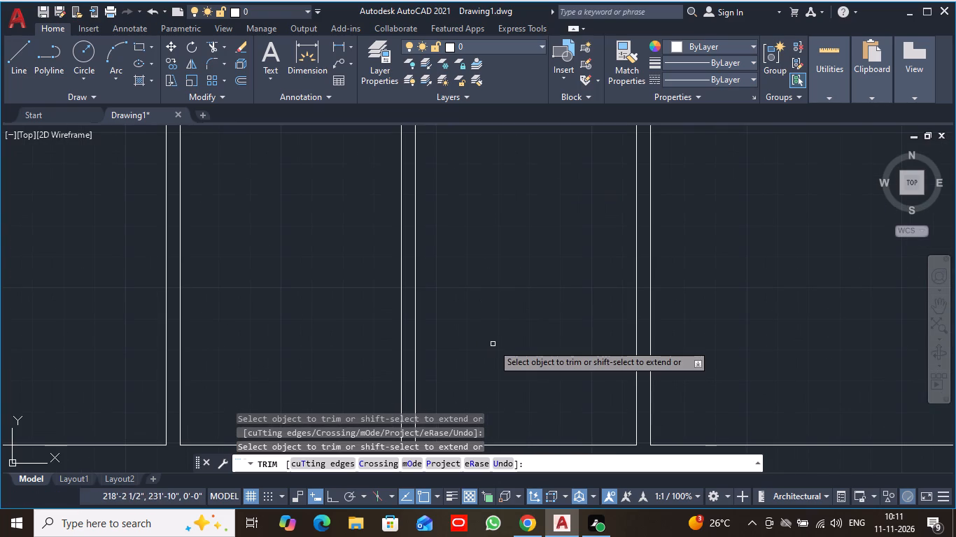
key(Escape)
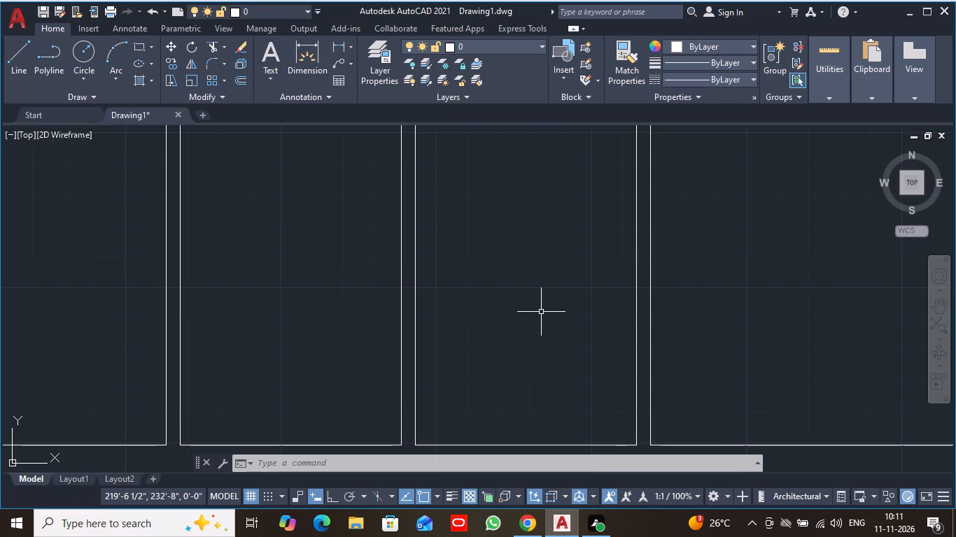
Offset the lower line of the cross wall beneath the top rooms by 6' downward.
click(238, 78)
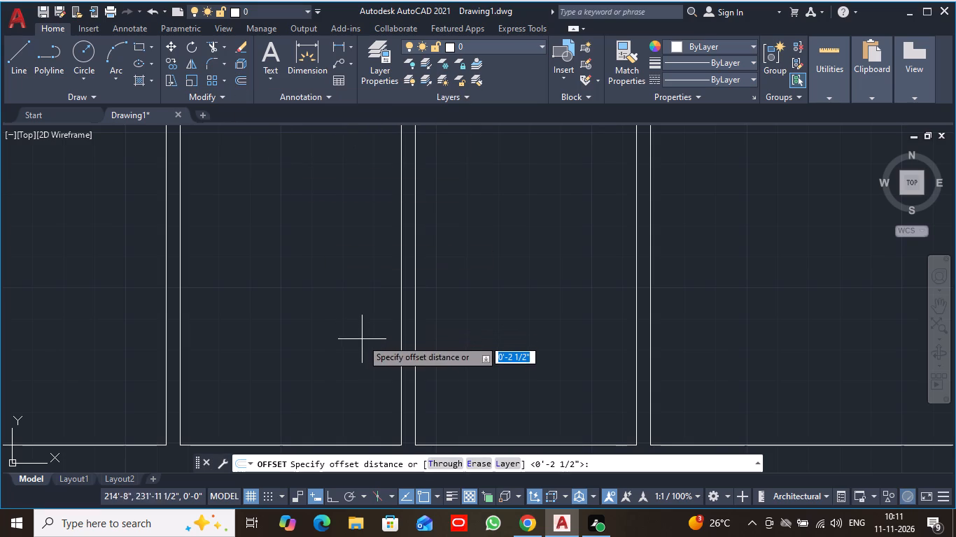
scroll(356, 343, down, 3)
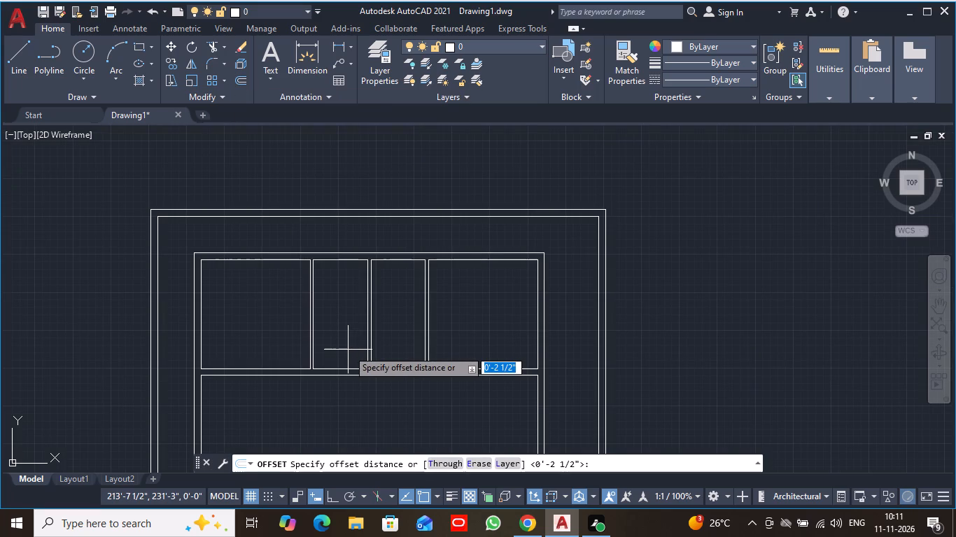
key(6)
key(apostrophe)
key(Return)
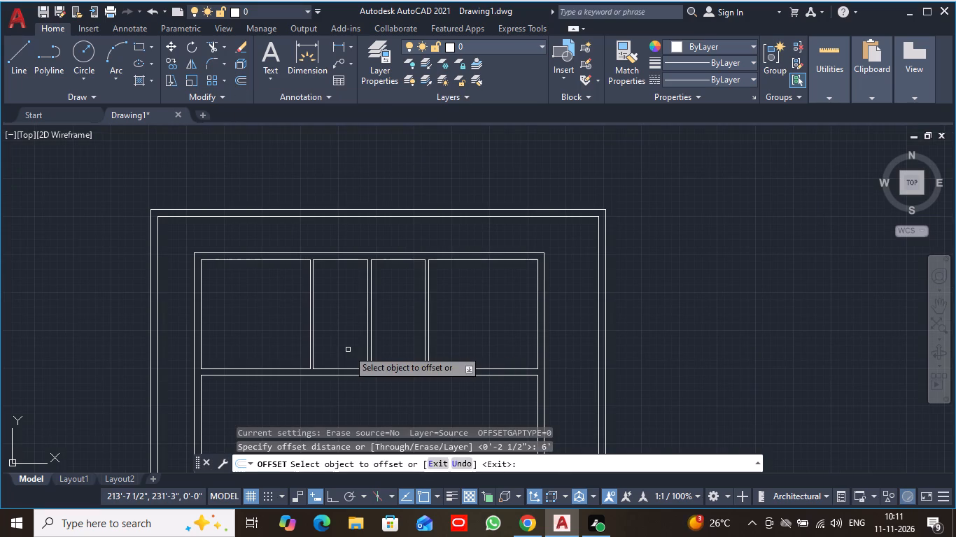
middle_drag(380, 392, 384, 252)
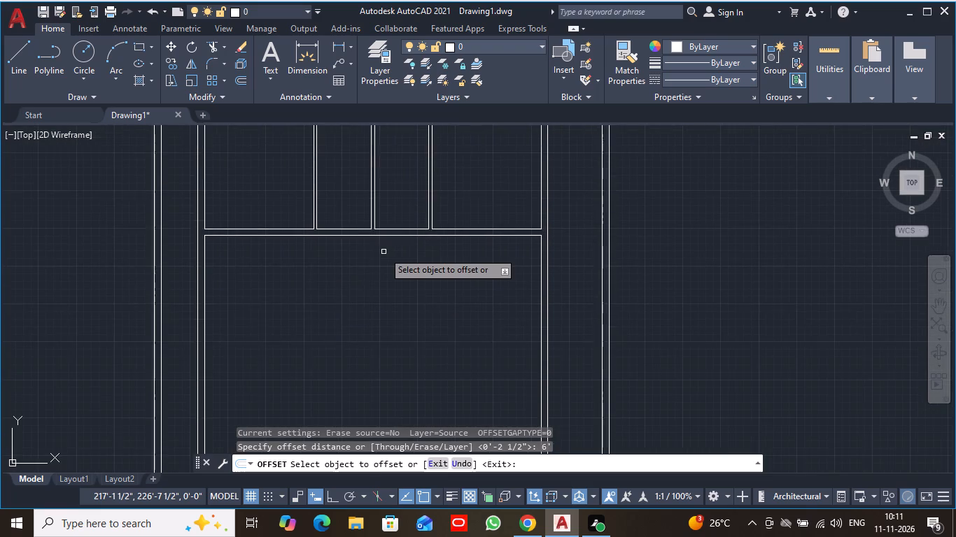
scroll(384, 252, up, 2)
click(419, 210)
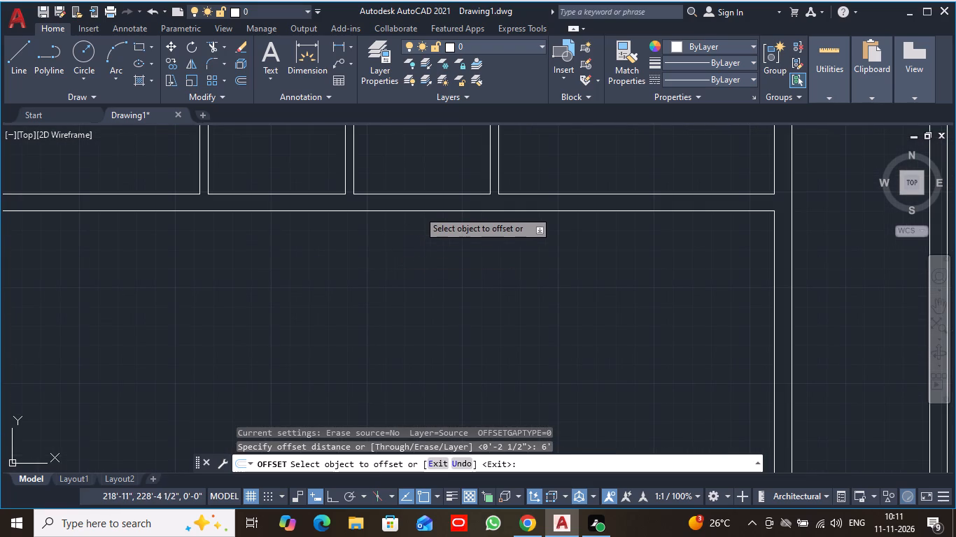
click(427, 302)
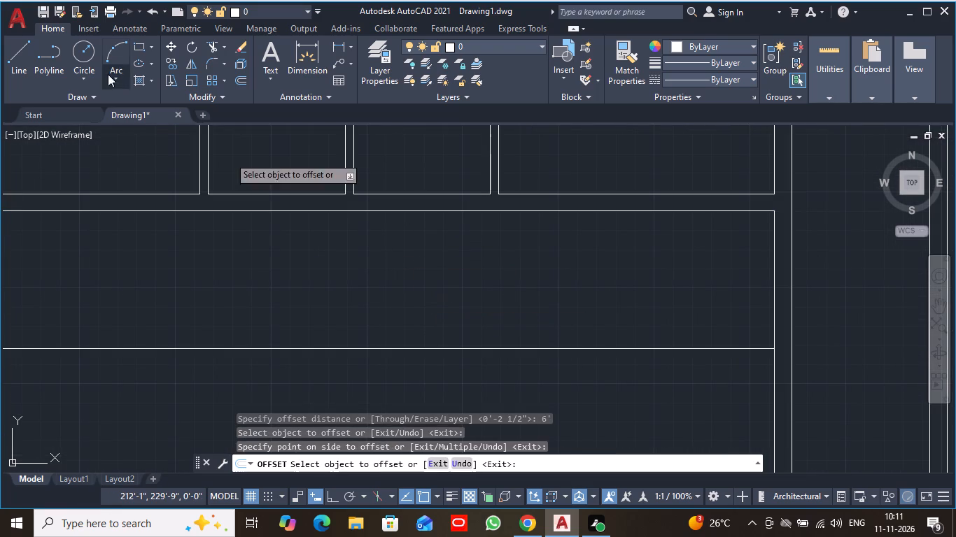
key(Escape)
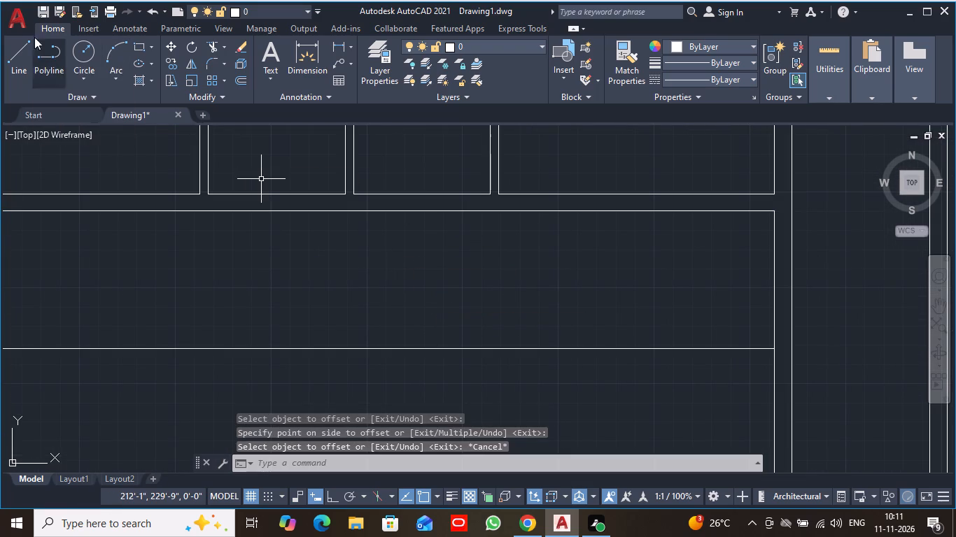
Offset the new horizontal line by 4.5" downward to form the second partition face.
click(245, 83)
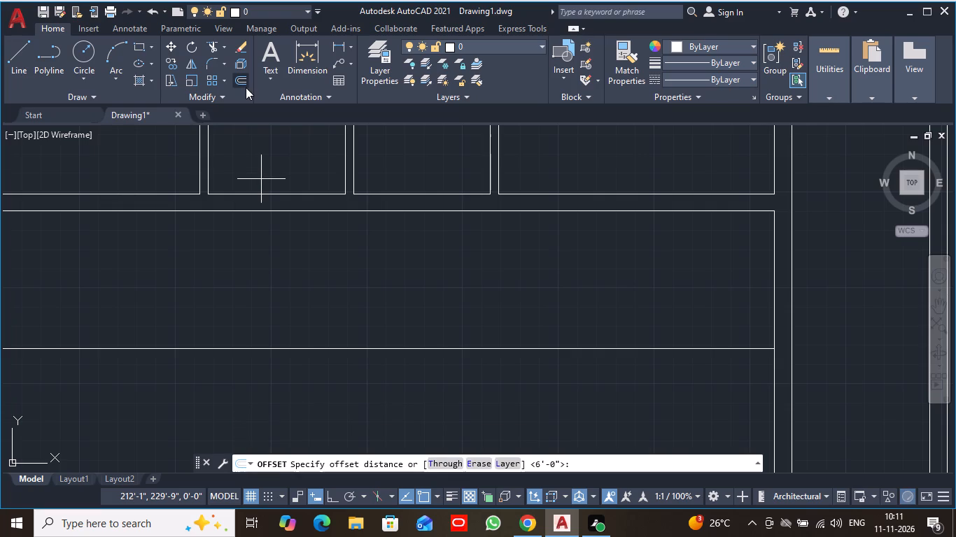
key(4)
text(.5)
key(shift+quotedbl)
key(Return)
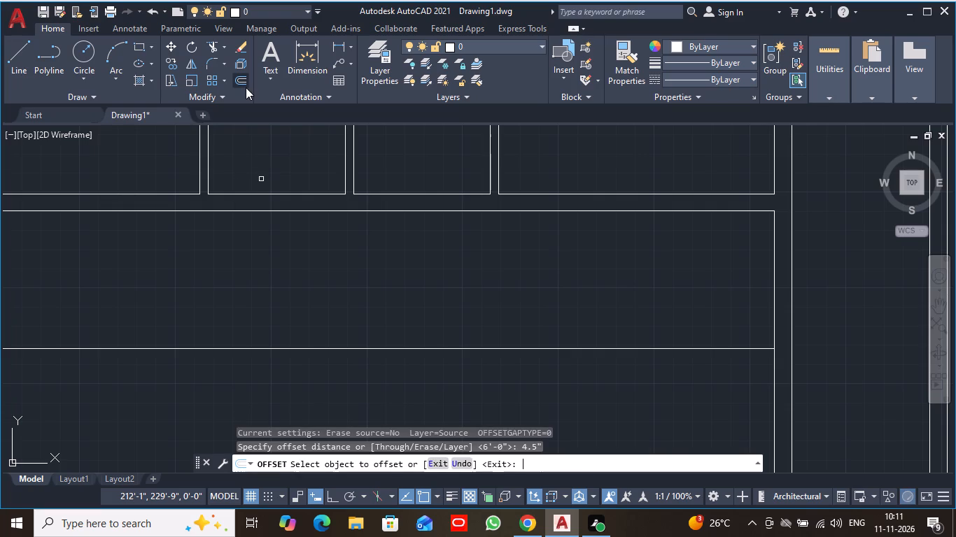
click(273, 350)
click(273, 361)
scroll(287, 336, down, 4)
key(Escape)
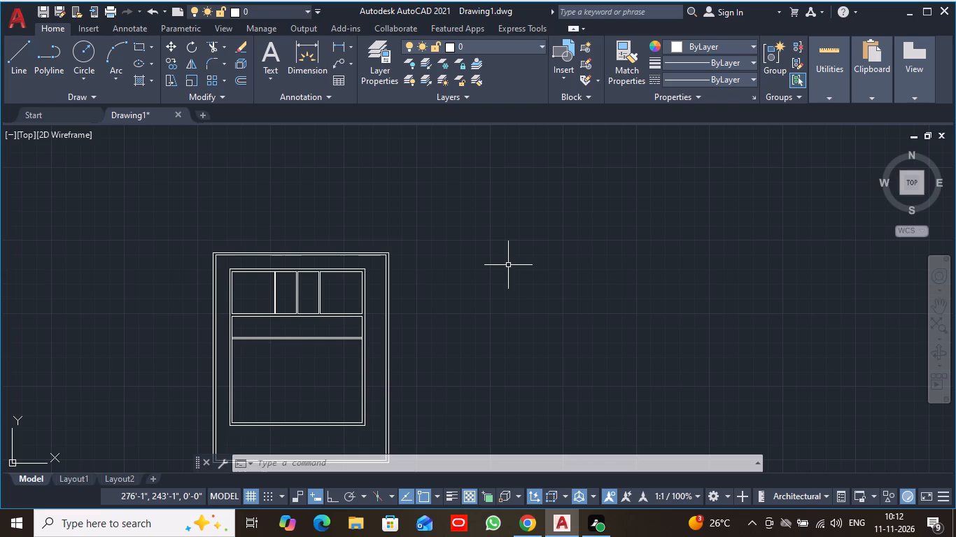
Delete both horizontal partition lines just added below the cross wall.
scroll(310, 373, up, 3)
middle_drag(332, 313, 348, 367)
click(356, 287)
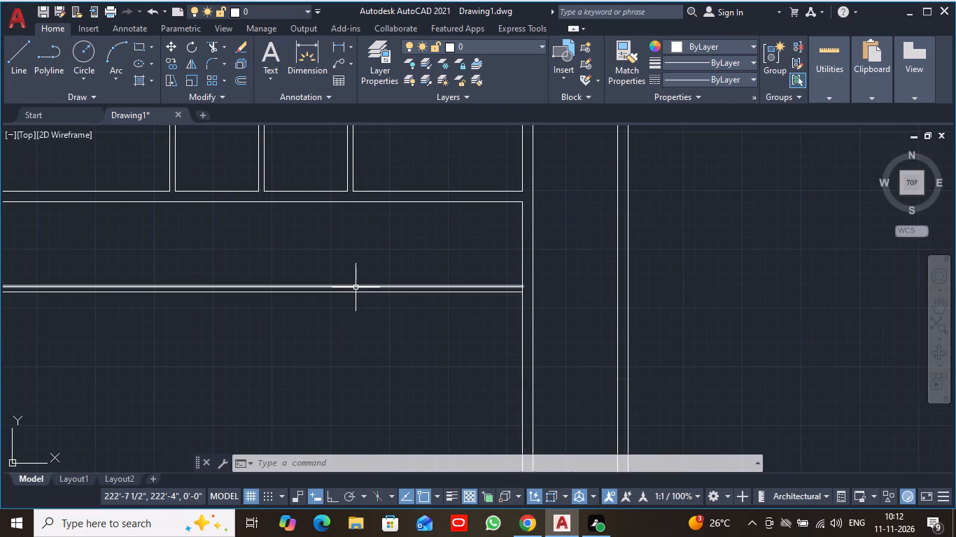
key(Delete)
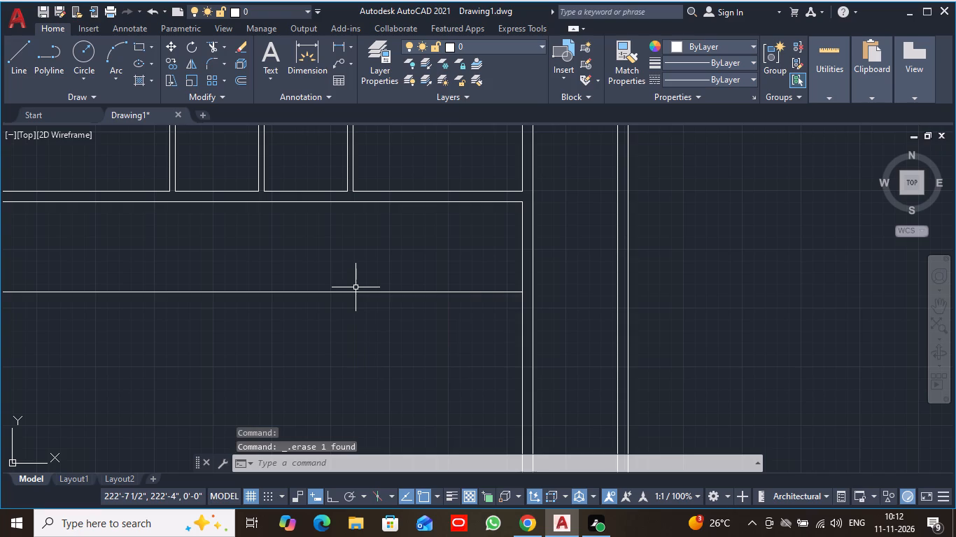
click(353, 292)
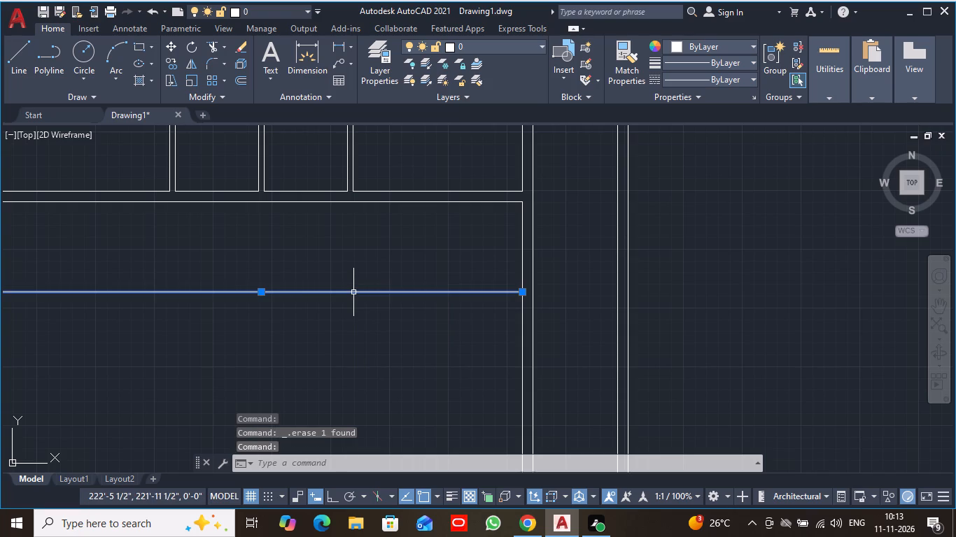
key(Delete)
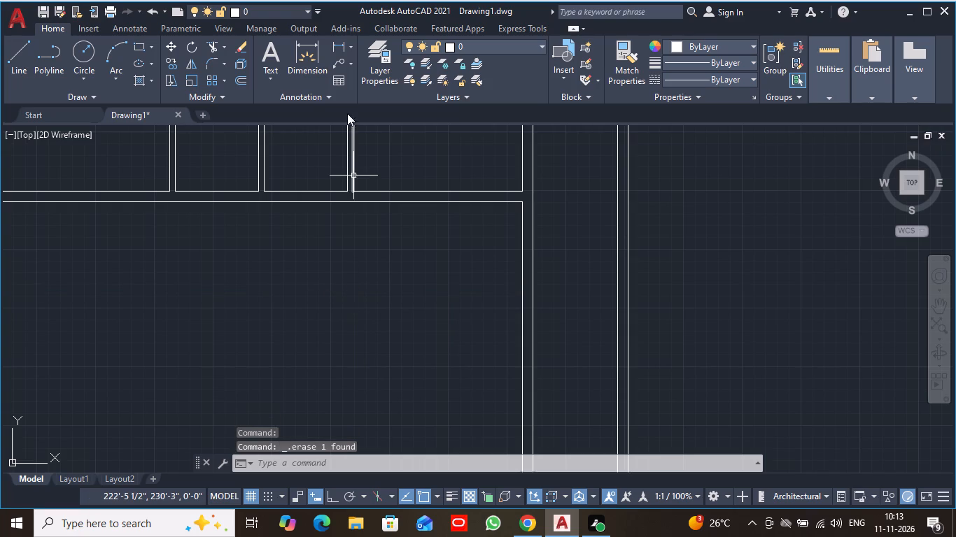
Offset the cross wall's lower line by 4' downward to set the passage depth below the top rooms.
click(240, 80)
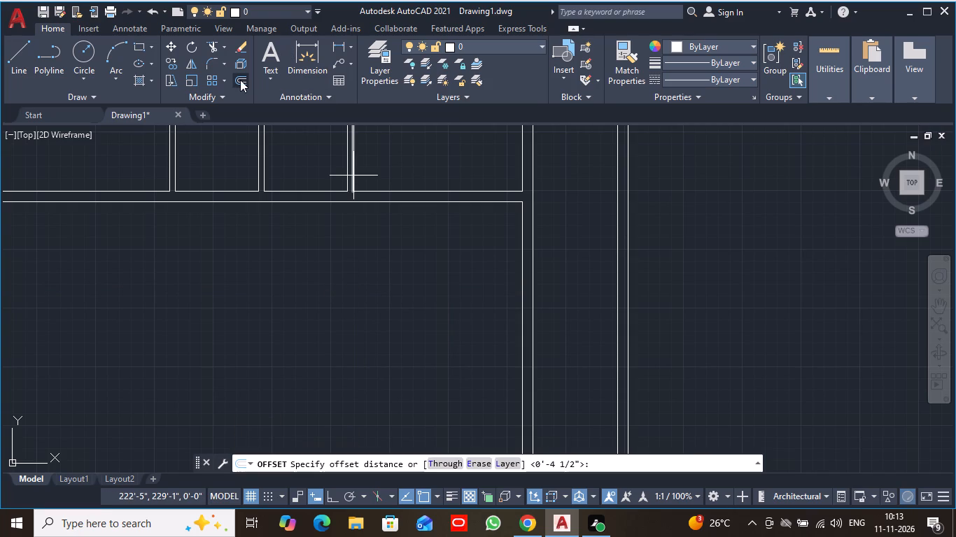
key(4)
key(apostrophe)
key(Return)
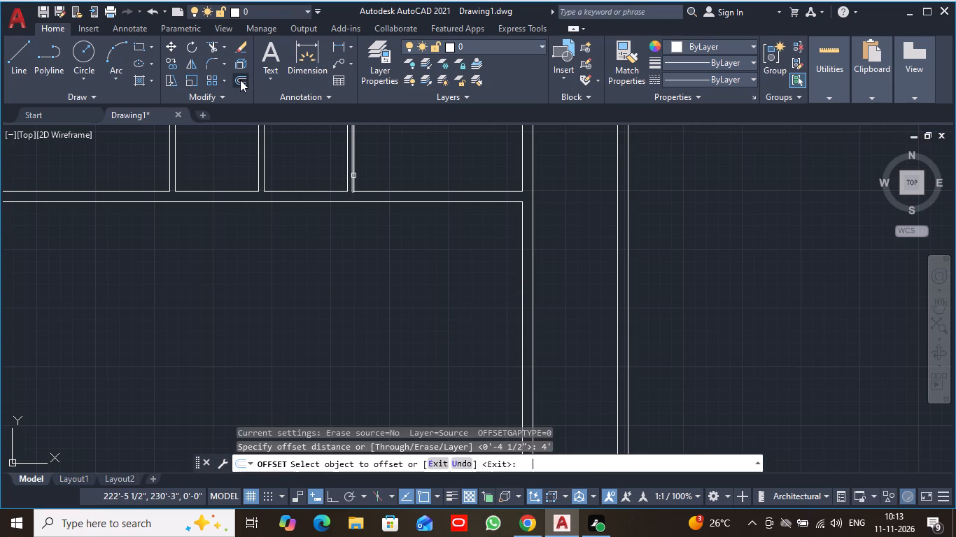
click(412, 201)
click(424, 266)
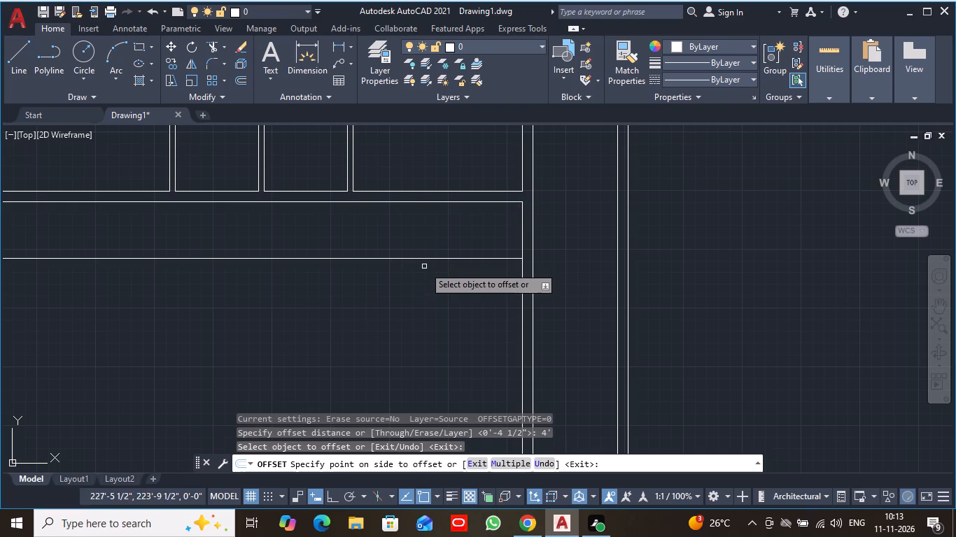
Offset the passage's new lower line by 4.5" downward to form the partition's other face.
click(242, 79)
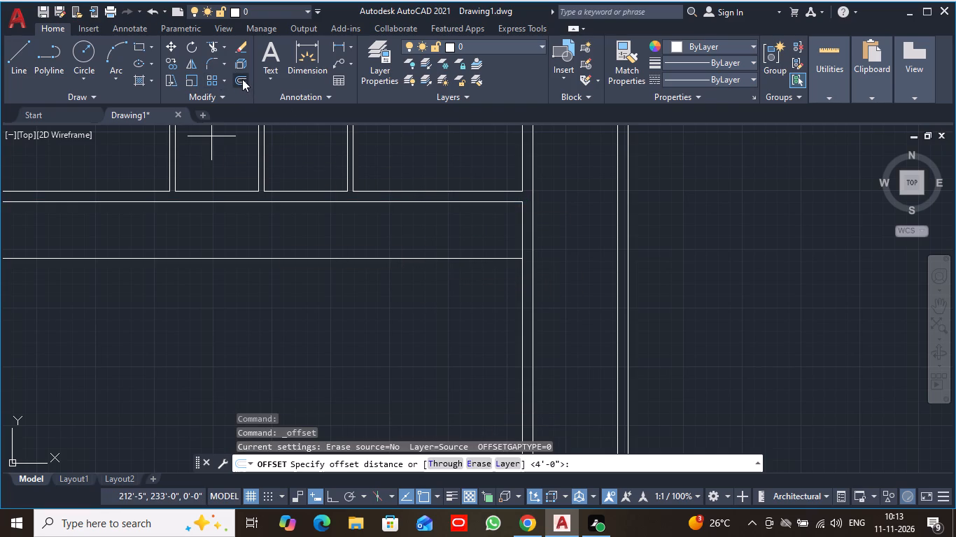
key(4)
key(period)
key(5)
key(shift+quotedbl)
key(Return)
click(399, 258)
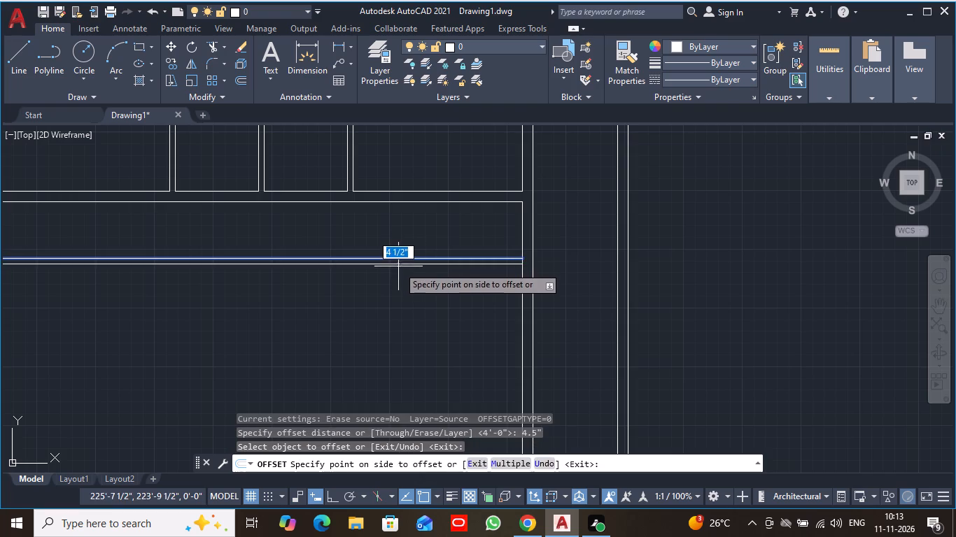
click(398, 266)
key(Escape)
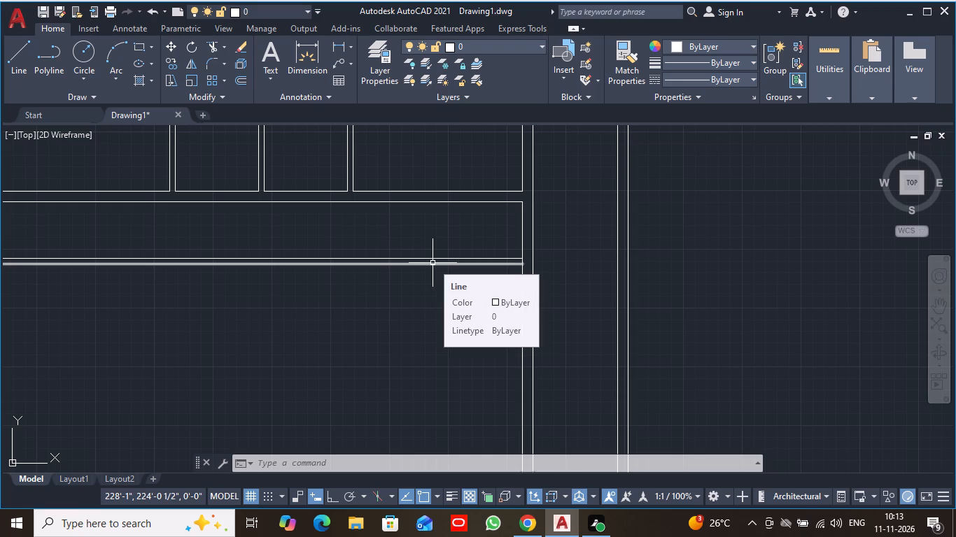
Offset the inner face of the building's right wall by 6' toward the interior.
click(234, 81)
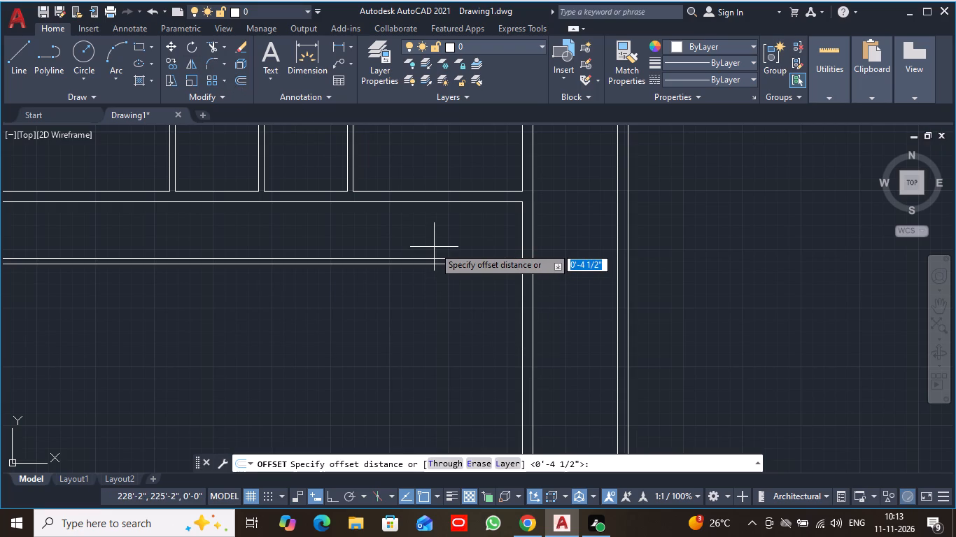
text(6')
key(Return)
scroll(537, 250, up, 3)
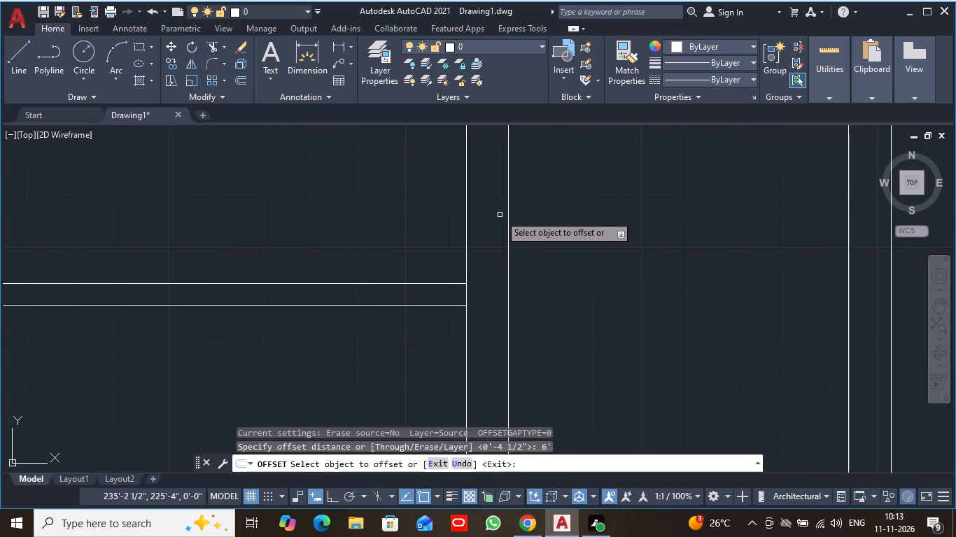
click(466, 201)
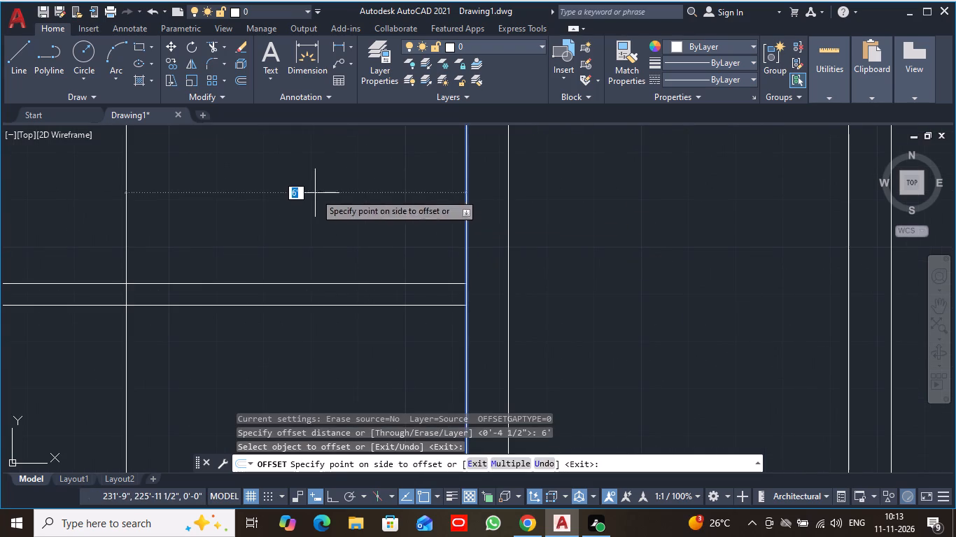
click(315, 193)
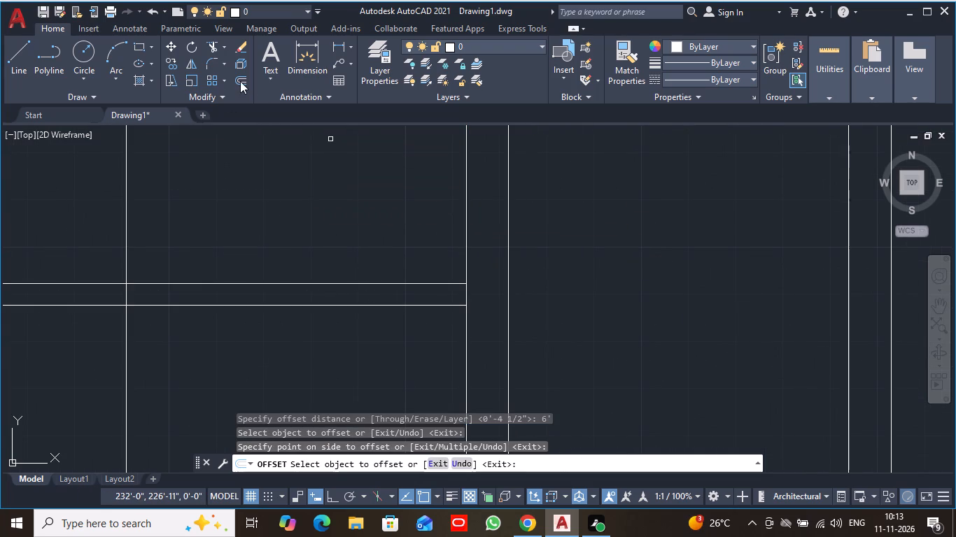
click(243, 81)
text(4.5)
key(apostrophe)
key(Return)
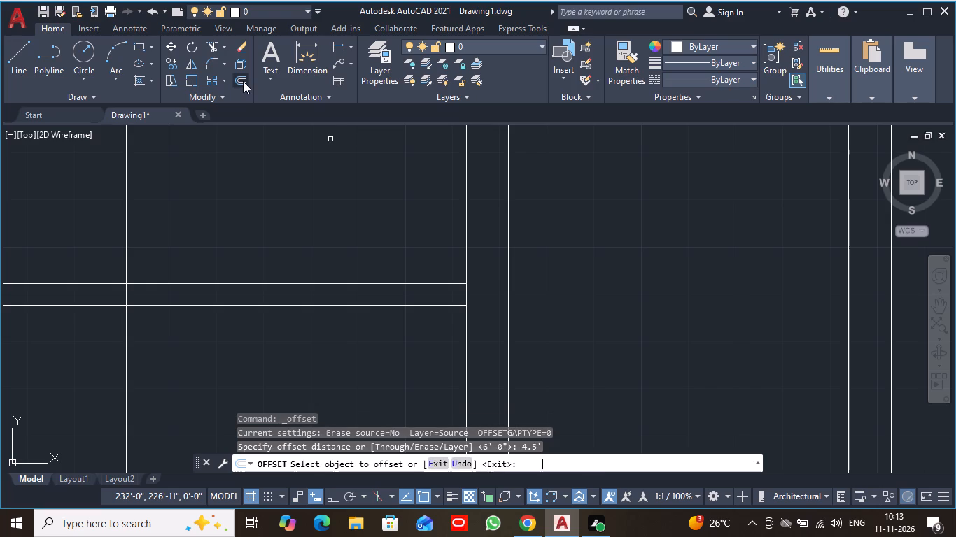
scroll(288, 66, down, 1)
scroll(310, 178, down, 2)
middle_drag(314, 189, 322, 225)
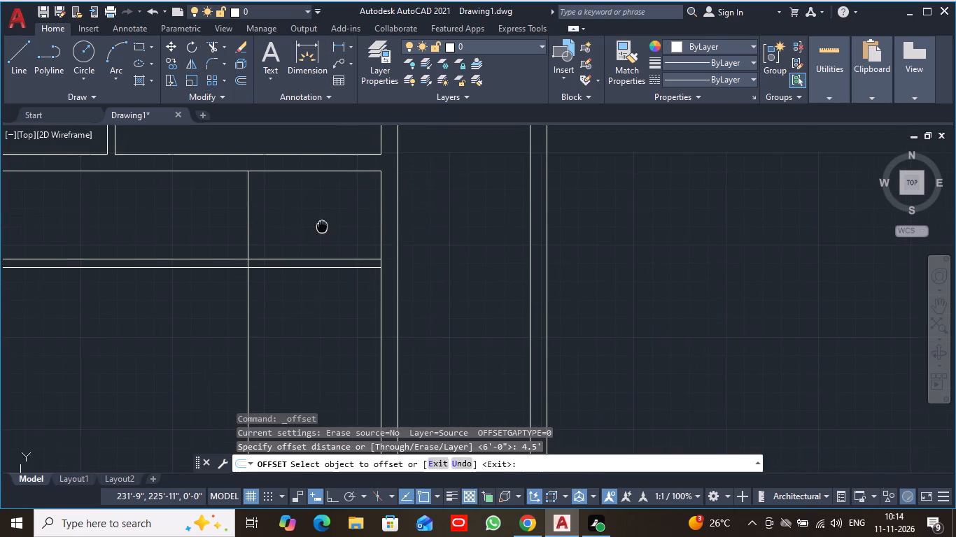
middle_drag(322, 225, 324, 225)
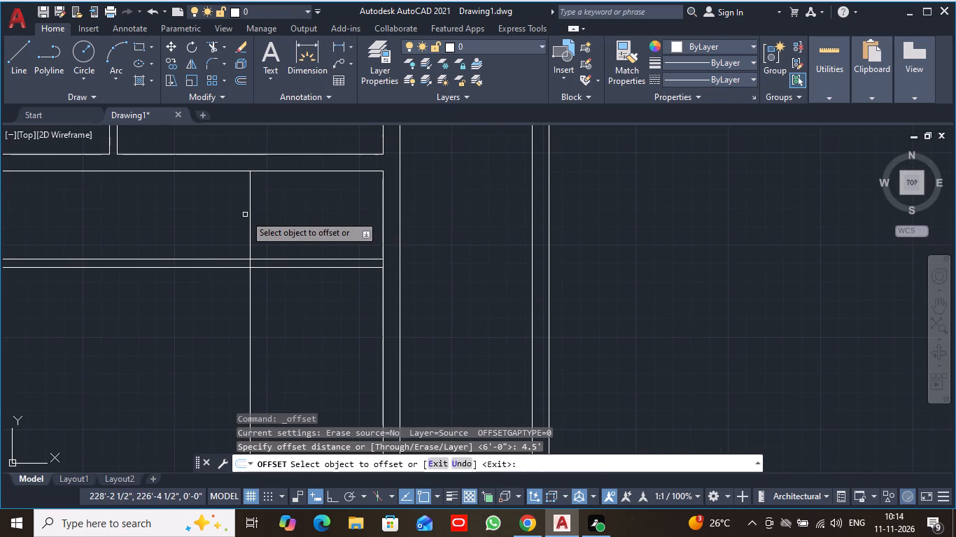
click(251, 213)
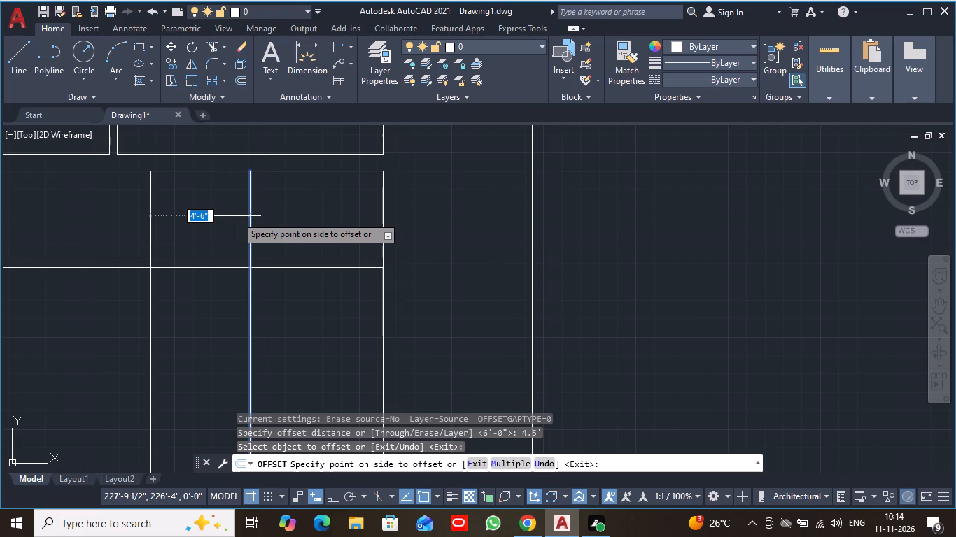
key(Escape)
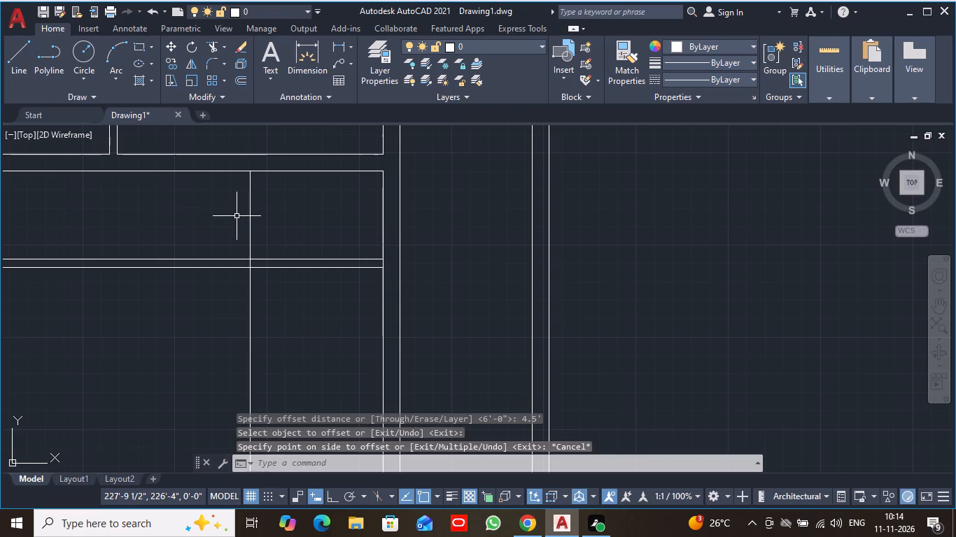
Offset the new vertical line by 4.5" to the left to form the vertical partition's second face.
click(246, 78)
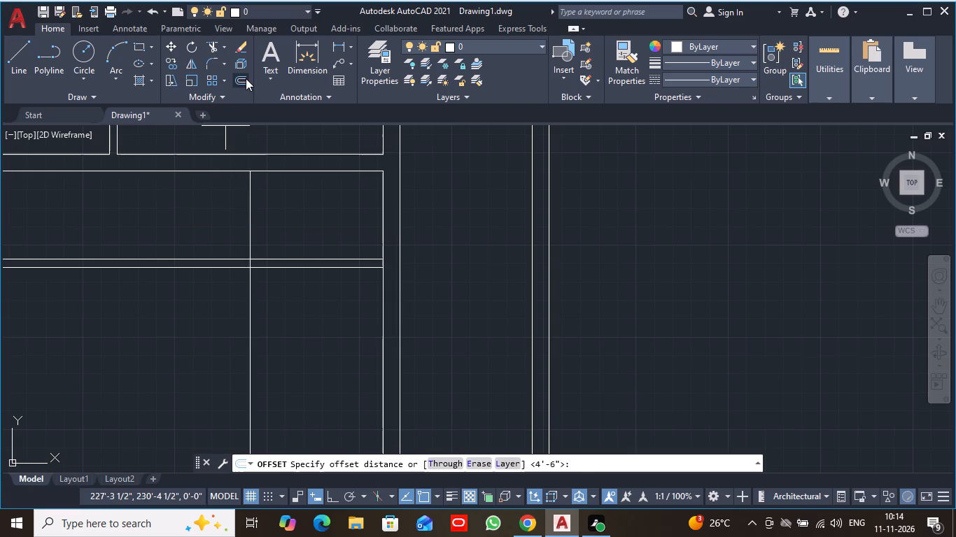
key(4)
text(.5)
key(shift+quotedbl)
key(Return)
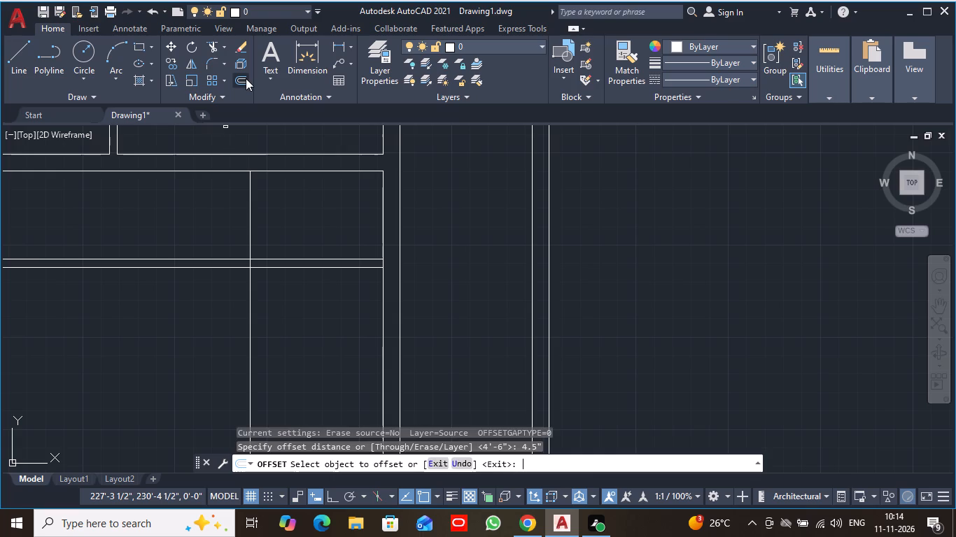
click(250, 189)
click(238, 189)
scroll(246, 192, down, 3)
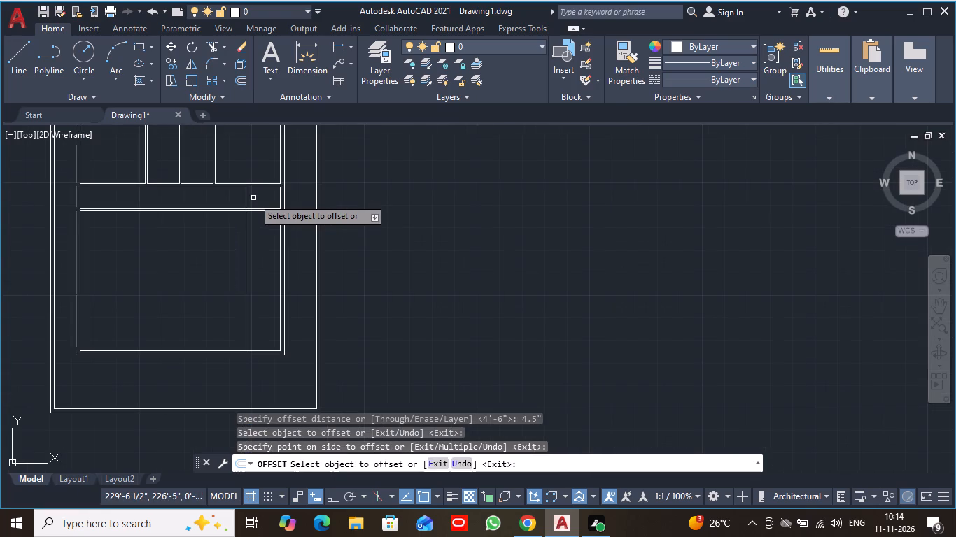
Fillet the vertical partition's left face with the horizontal partition's lower face into a square outer corner around the small upper-right space.
key(Escape)
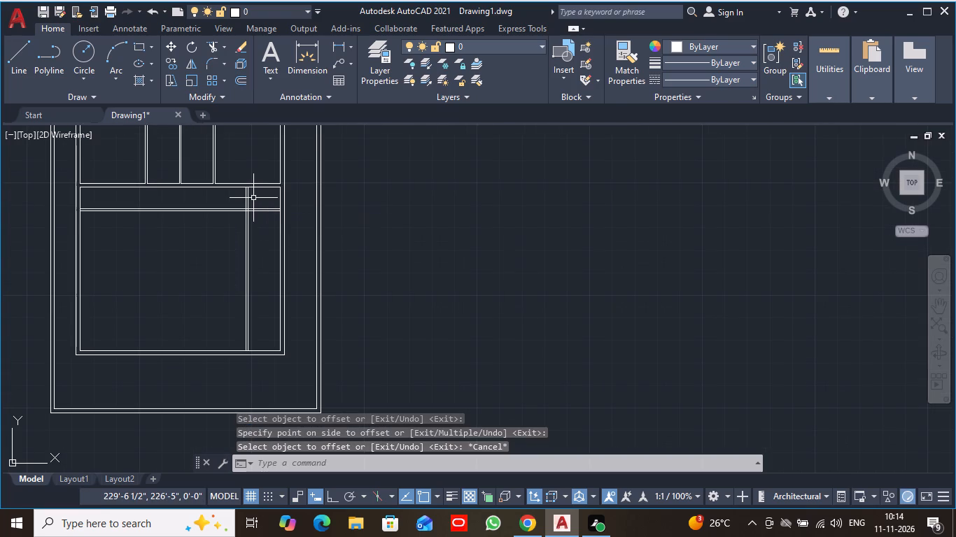
middle_drag(196, 240, 293, 264)
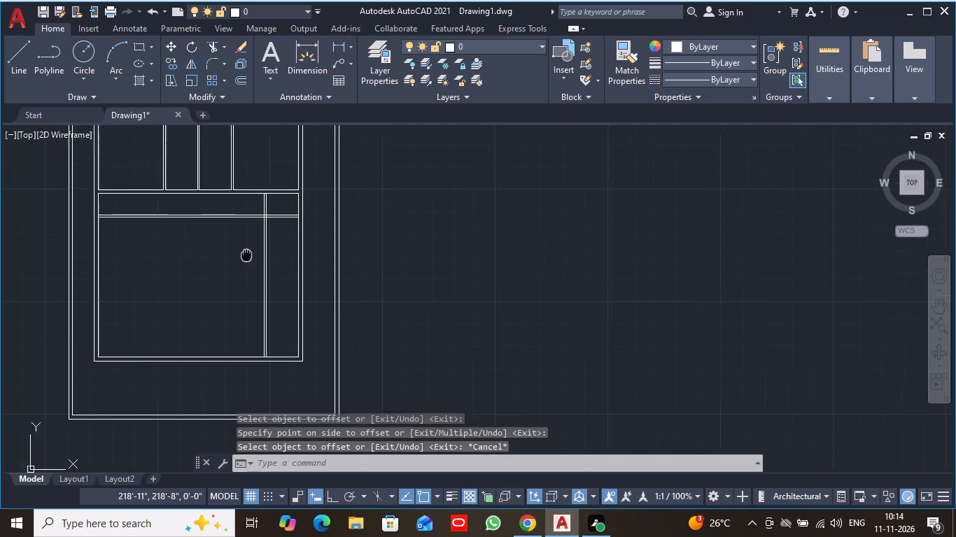
middle_drag(293, 264, 358, 271)
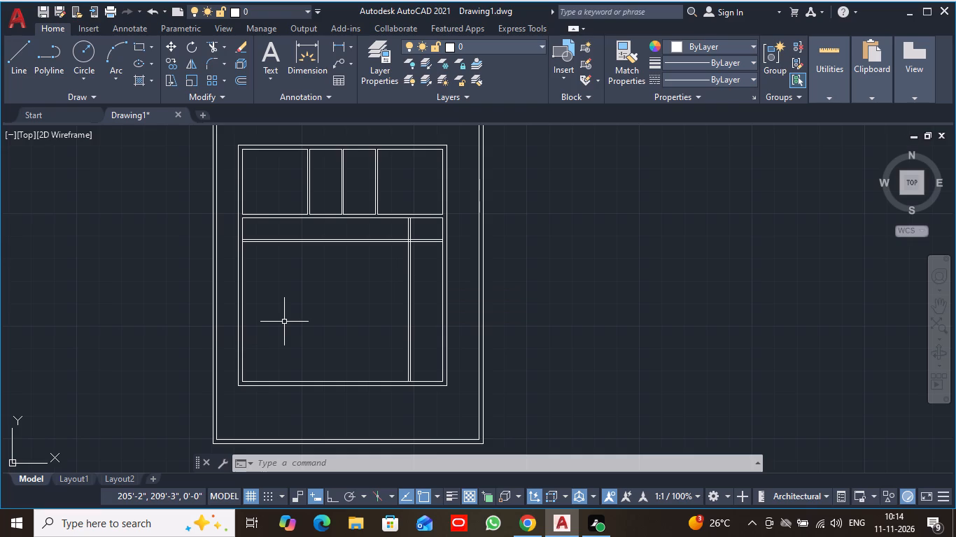
key(f)
text(ol)
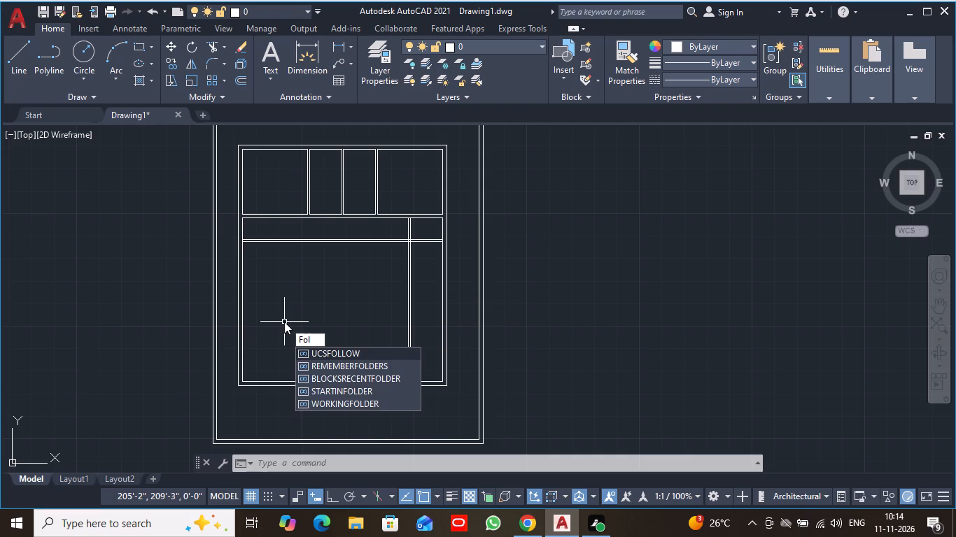
key(BackSpace)
key(BackSpace)
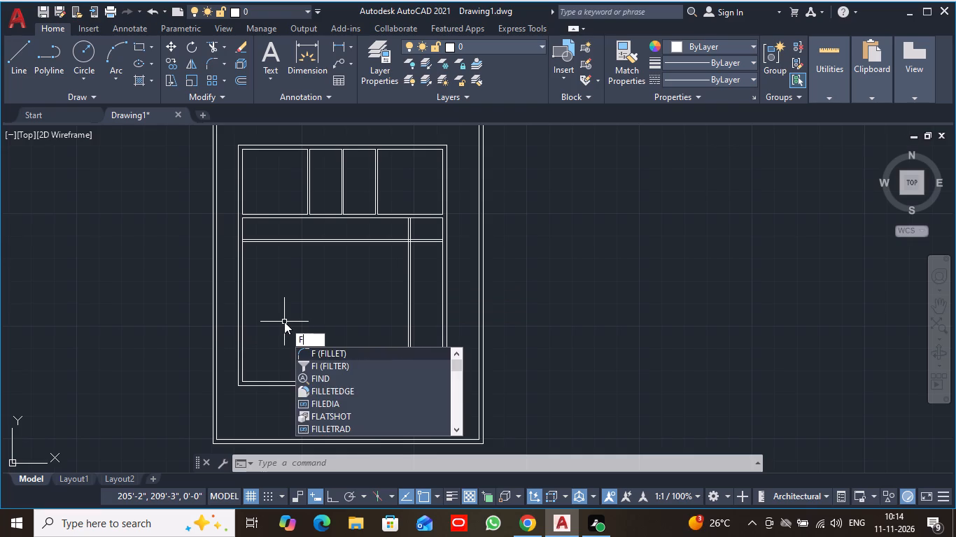
click(361, 356)
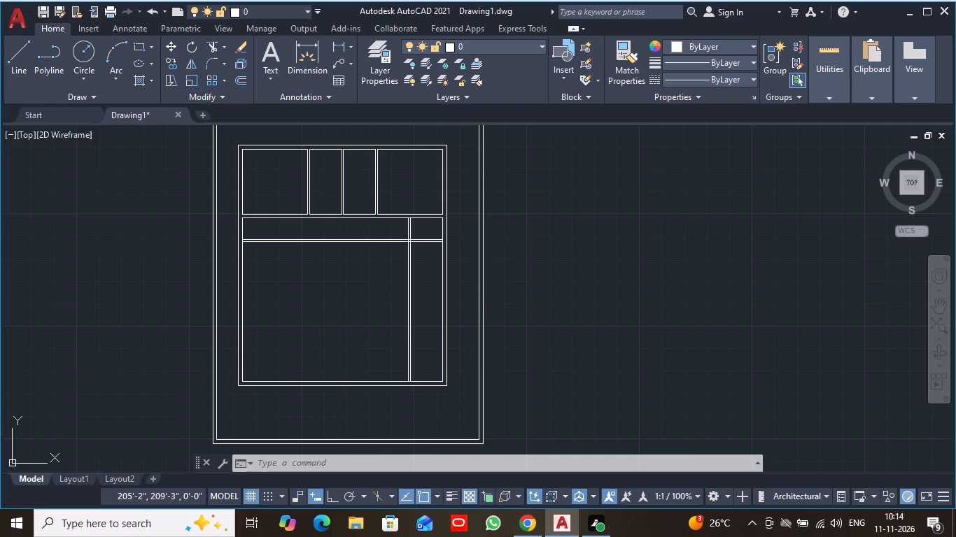
scroll(415, 255, up, 3)
middle_drag(415, 255, 415, 313)
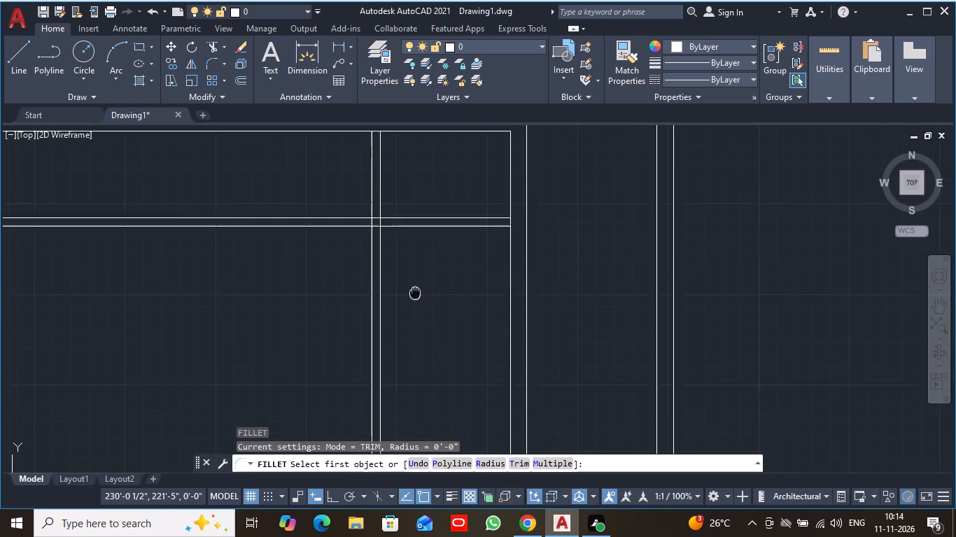
middle_drag(415, 313, 413, 348)
click(370, 255)
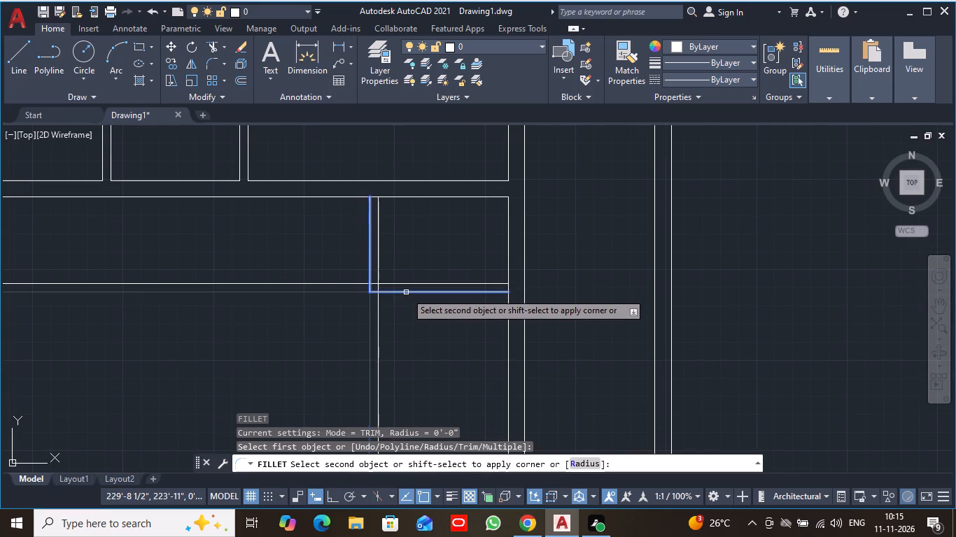
click(406, 292)
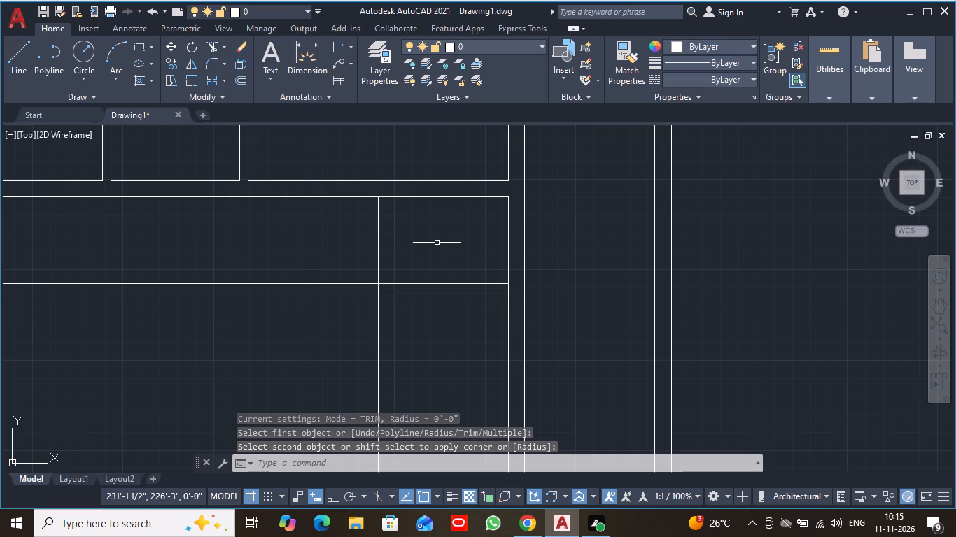
Fillet the vertical partition's right face with the horizontal partition's upper face into the matching square inner corner.
key(f)
key(Return)
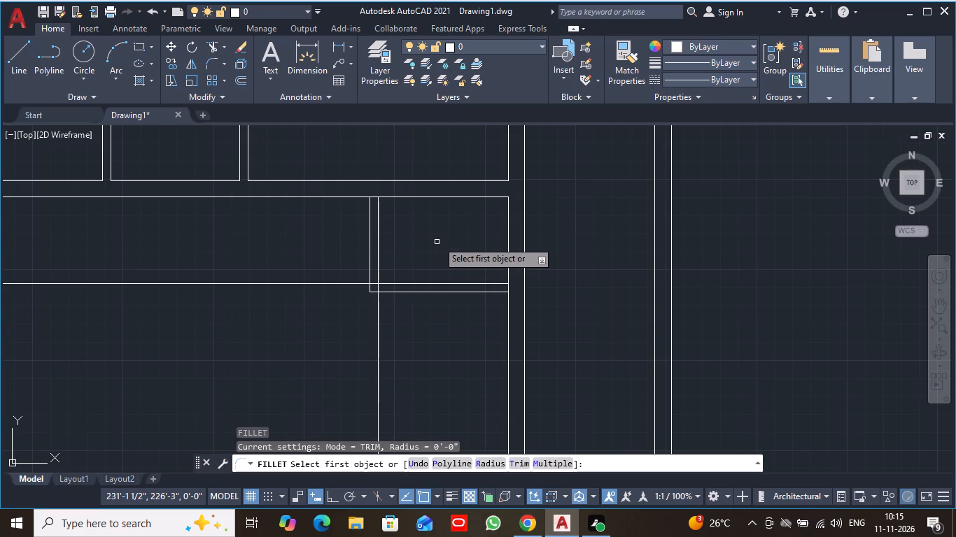
click(378, 245)
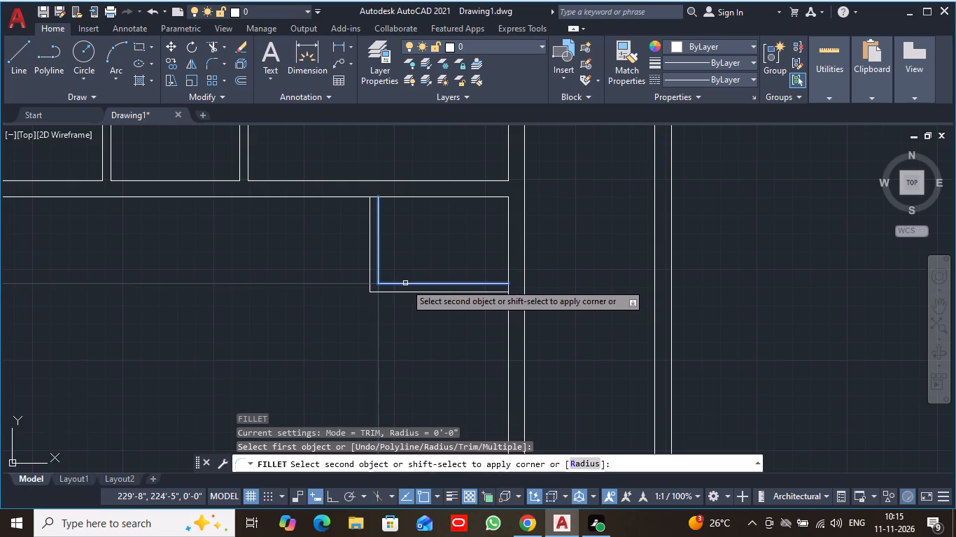
click(405, 283)
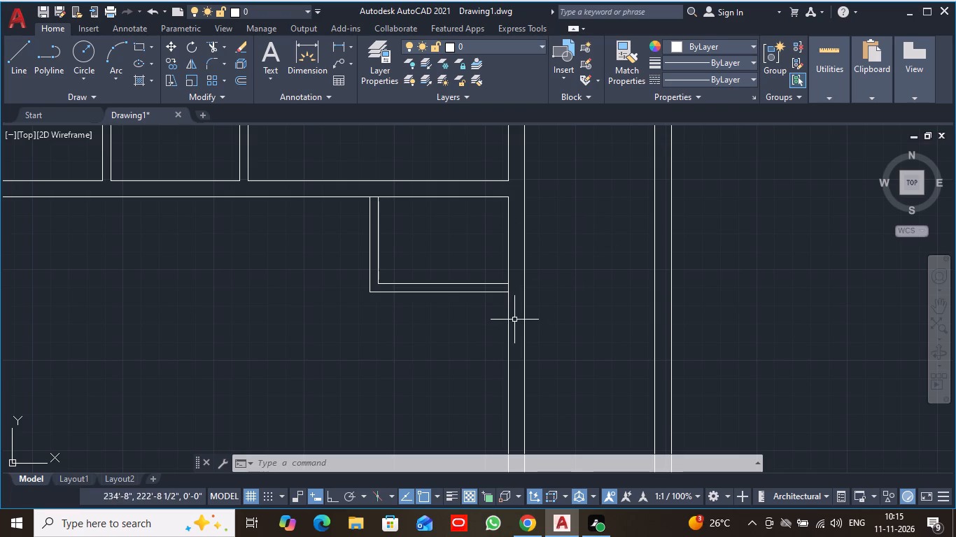
Offset the top wall's inner line in the third top room from the left by 2' downward.
scroll(339, 279, down, 3)
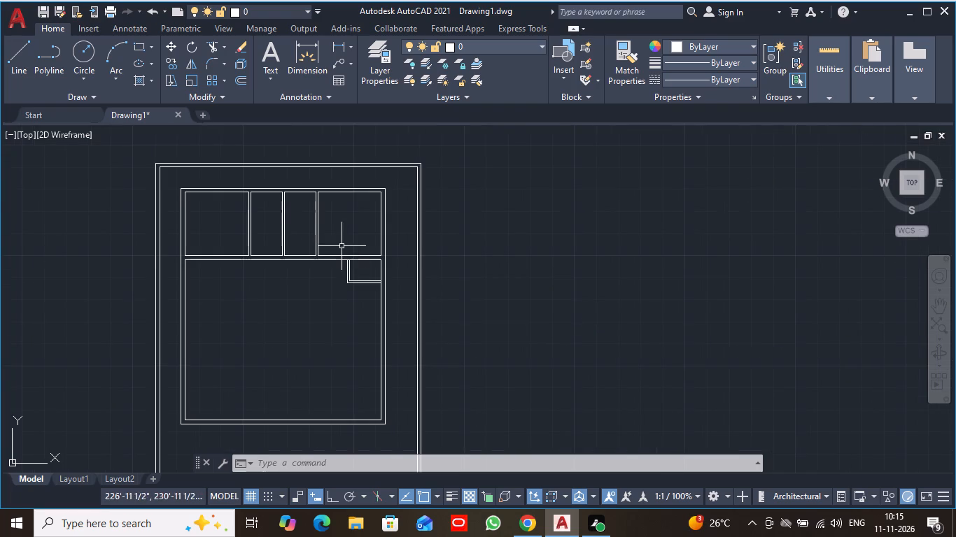
middle_drag(343, 245, 414, 294)
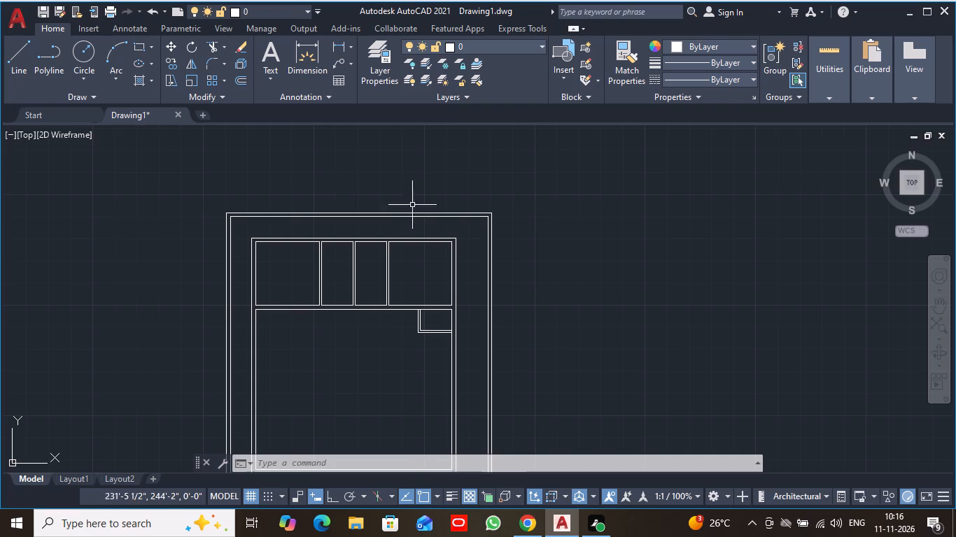
click(239, 80)
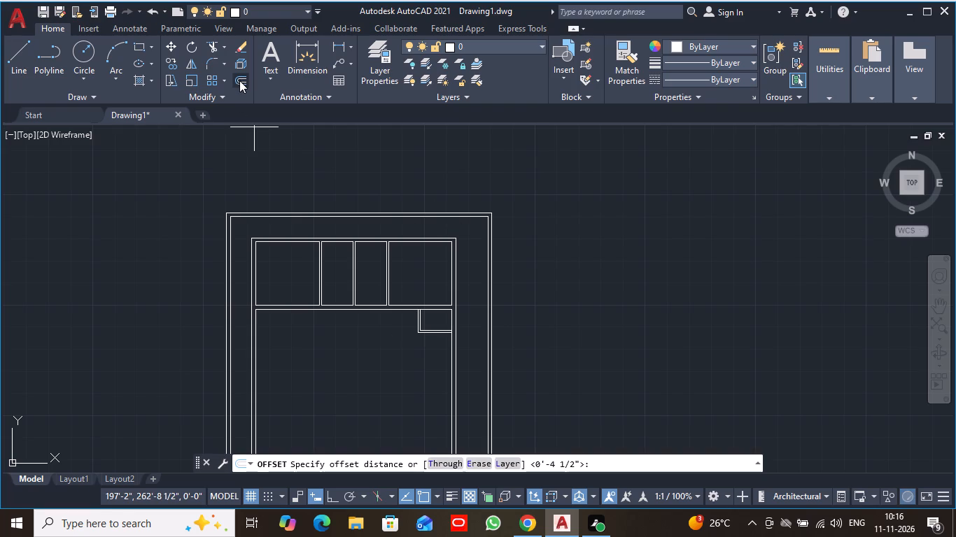
text(2')
key(Return)
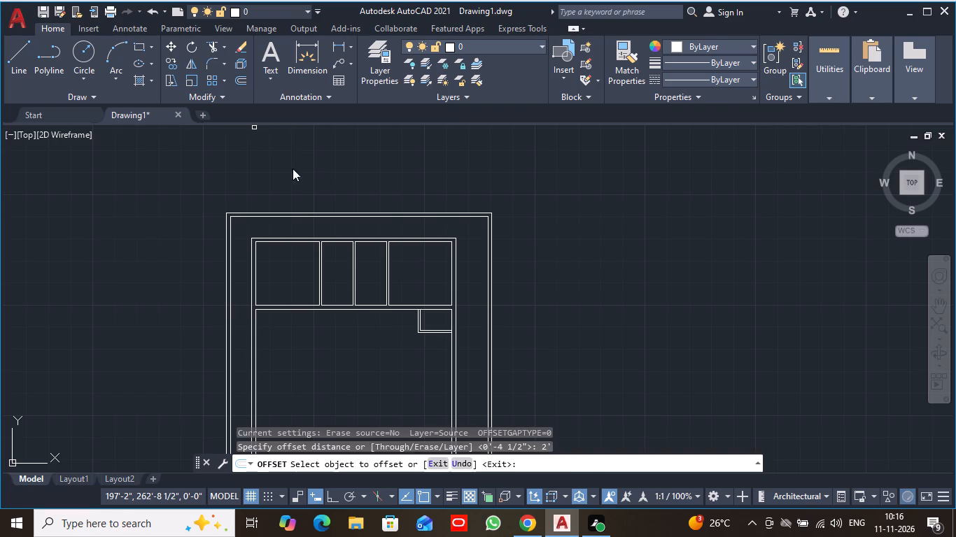
scroll(369, 284, up, 3)
middle_drag(345, 194, 374, 302)
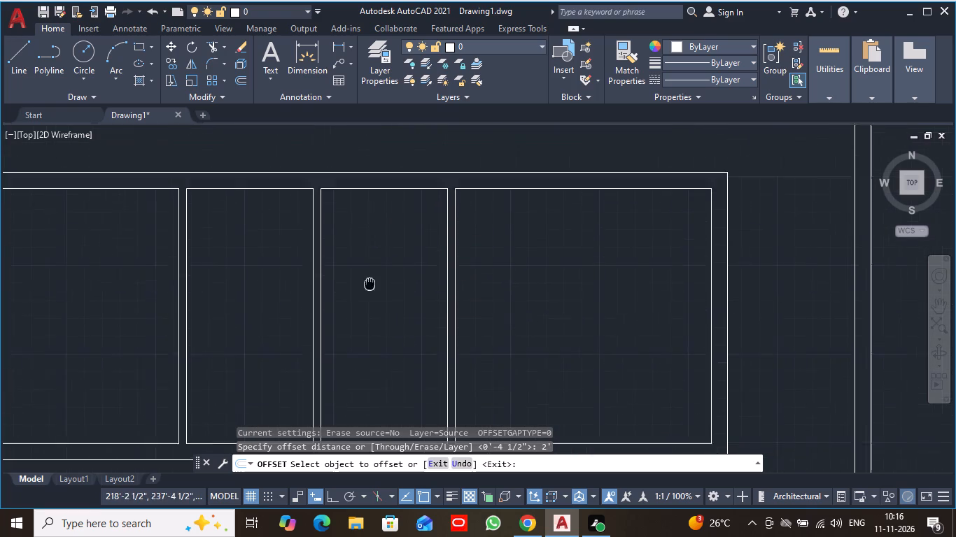
middle_drag(374, 302, 380, 330)
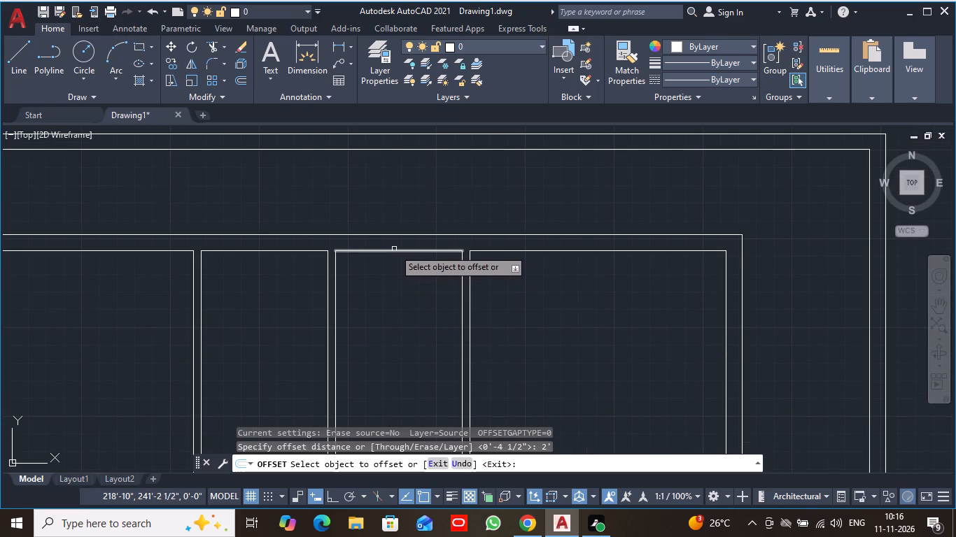
click(394, 250)
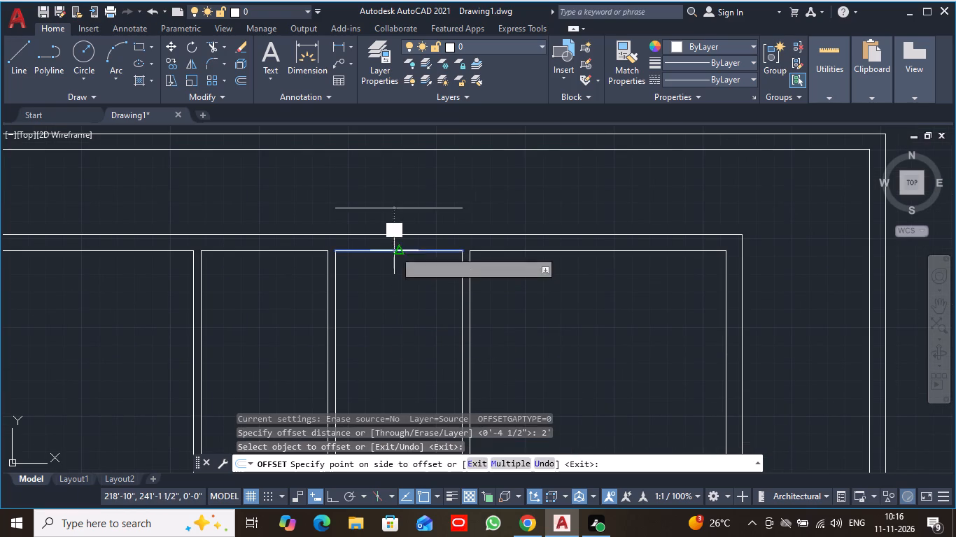
click(395, 296)
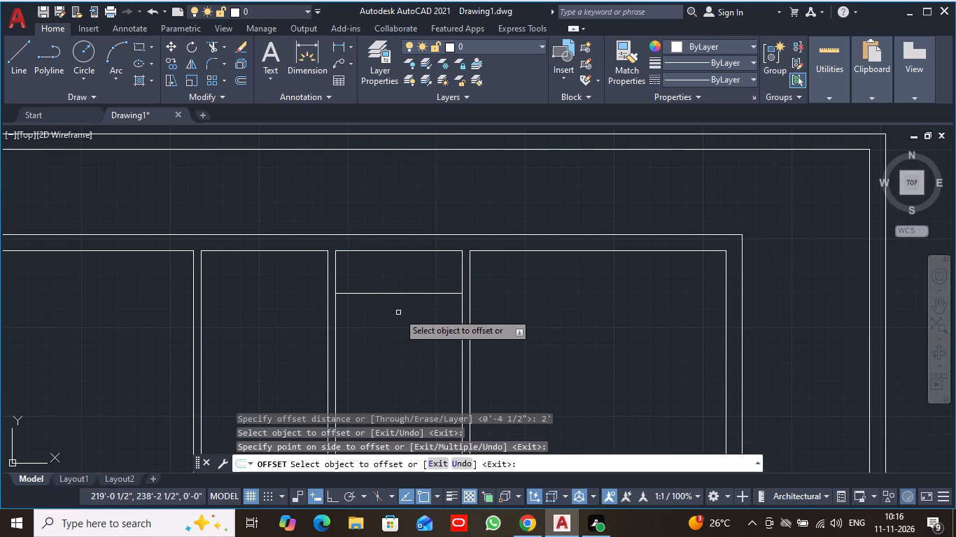
key(Escape)
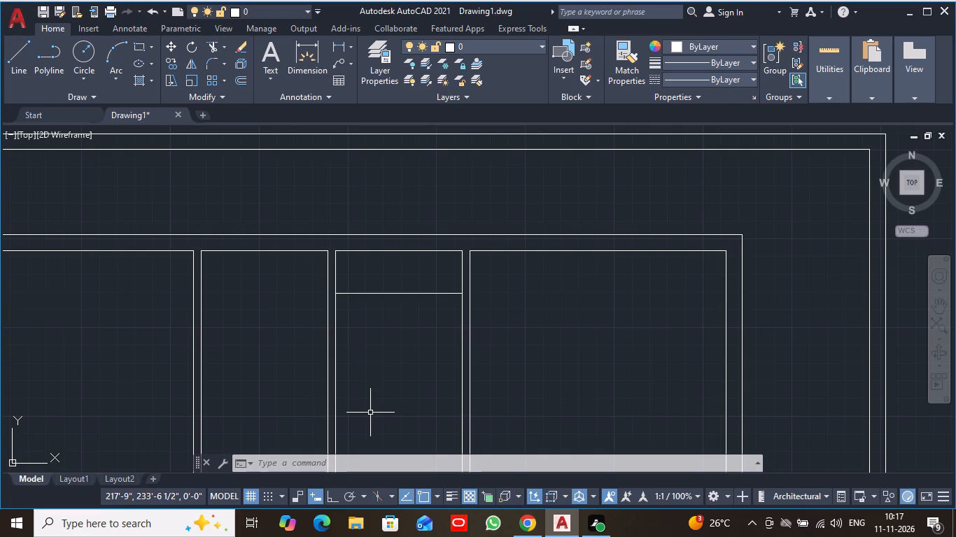
Offset the new horizontal line in that narrow room by 2.5' downward to mark the other side of the opening.
click(245, 80)
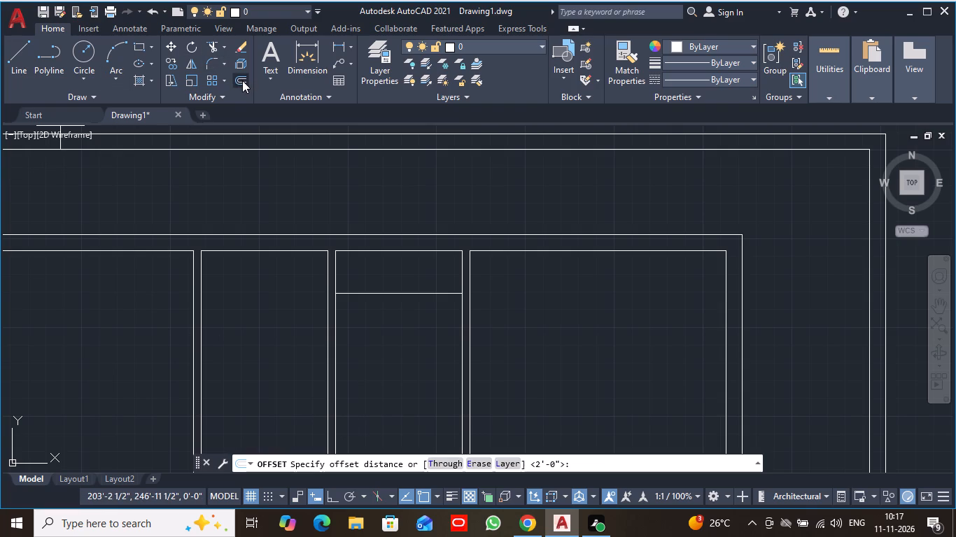
key(2)
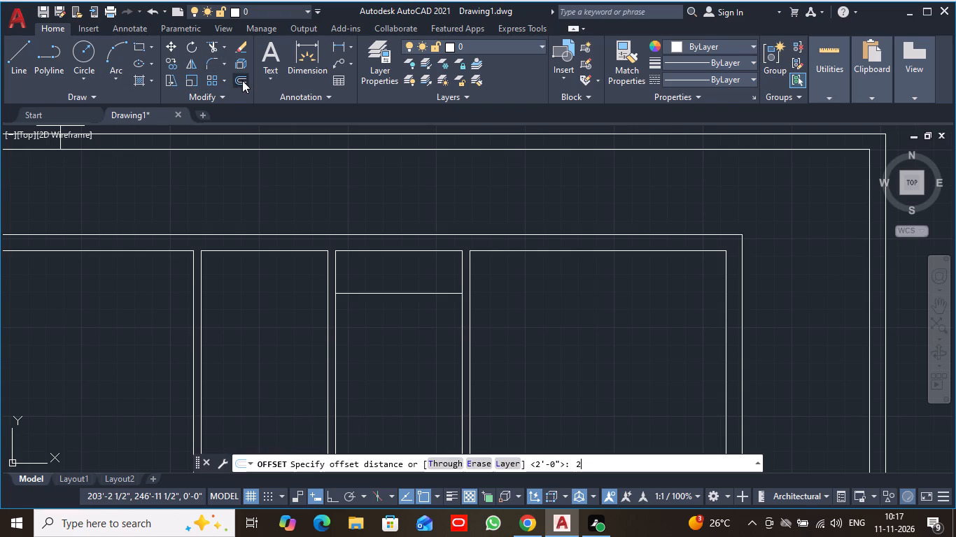
text(.5)
key(apostrophe)
key(Return)
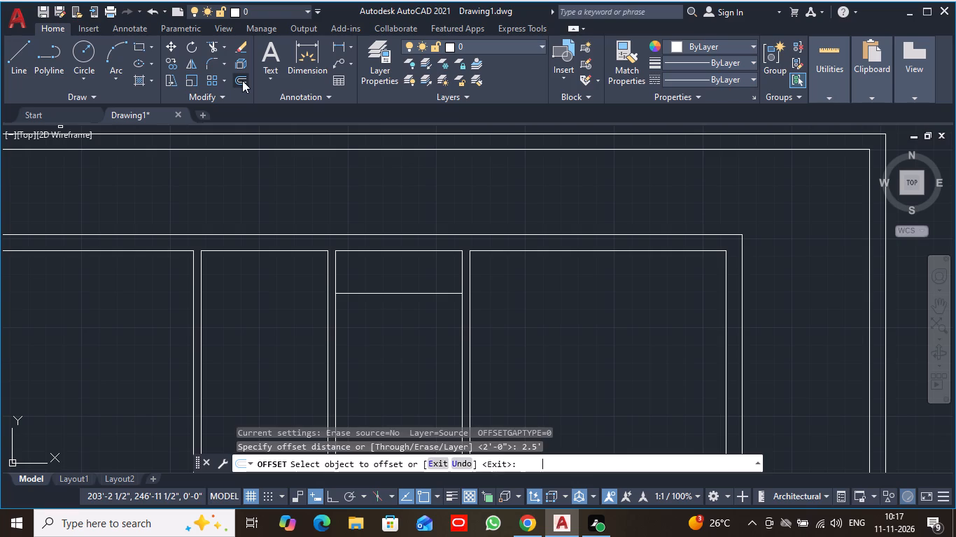
click(388, 294)
click(397, 329)
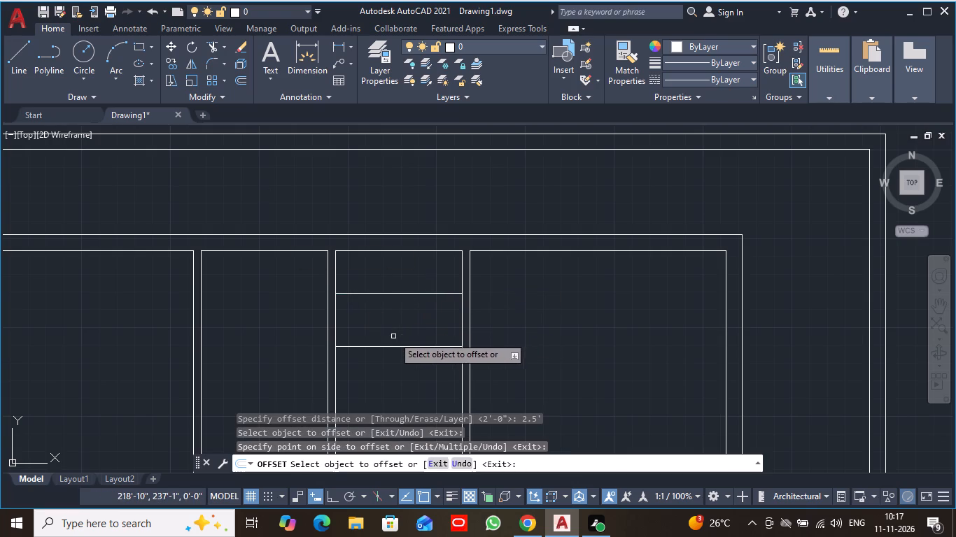
middle_drag(393, 336, 402, 255)
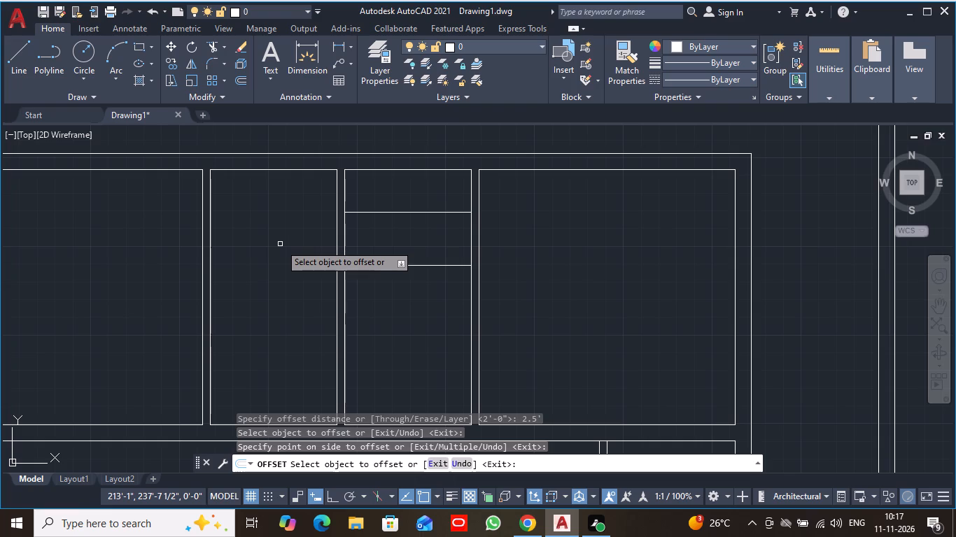
key(Escape)
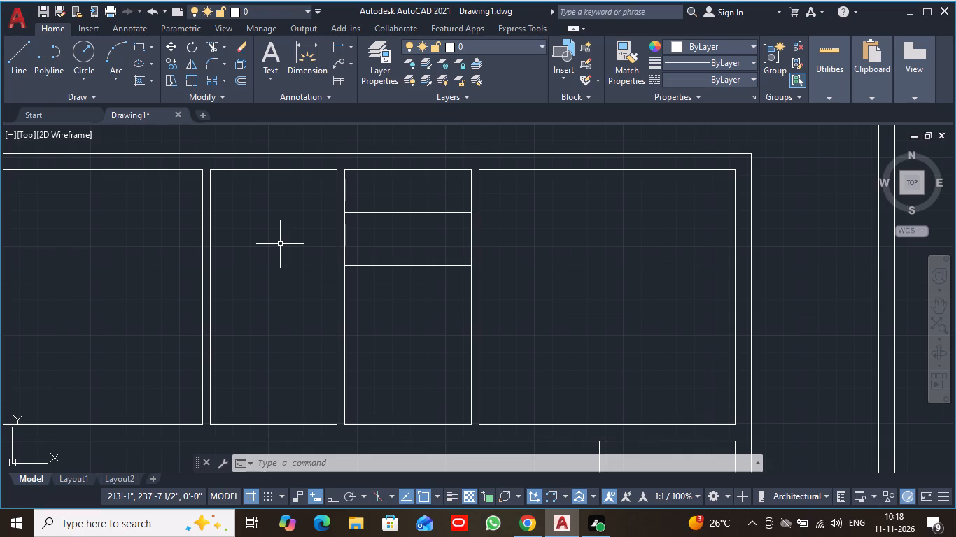
Extend both horizontal marking lines to the right across the partition, up to its far face.
text(ex)
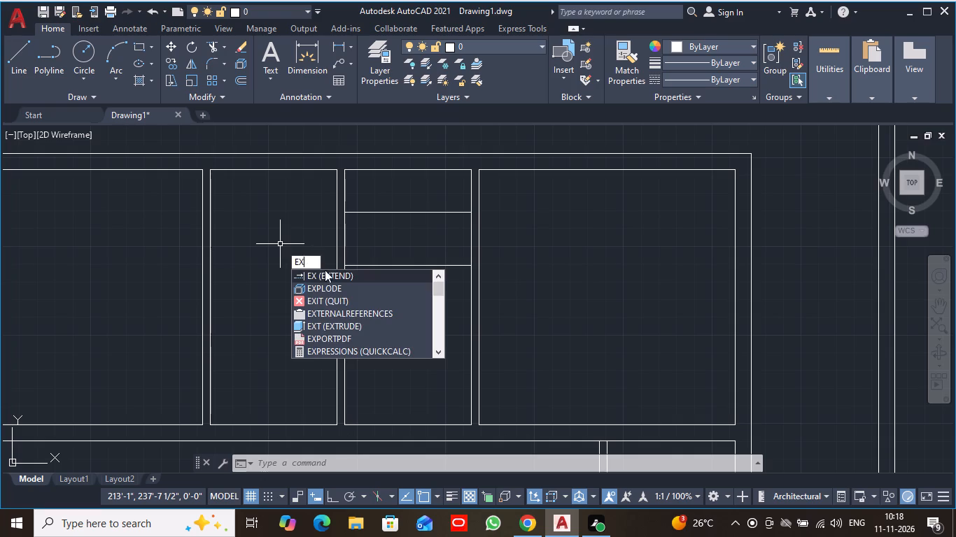
click(332, 279)
scroll(438, 233, up, 1)
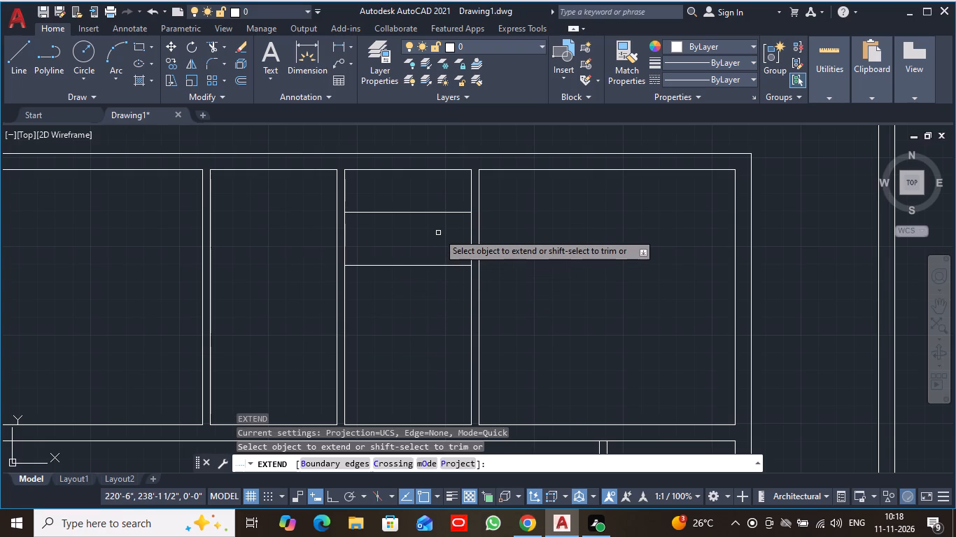
middle_drag(453, 227, 274, 263)
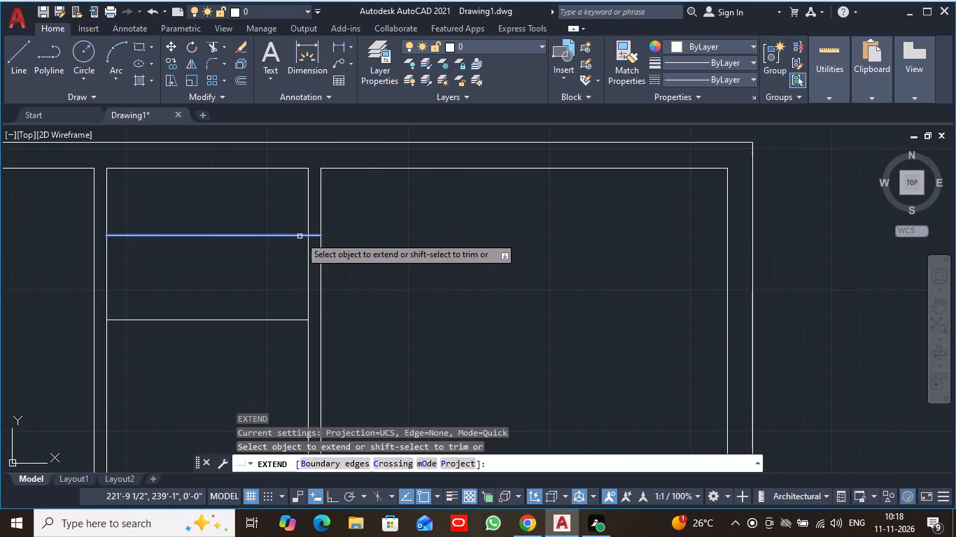
click(300, 236)
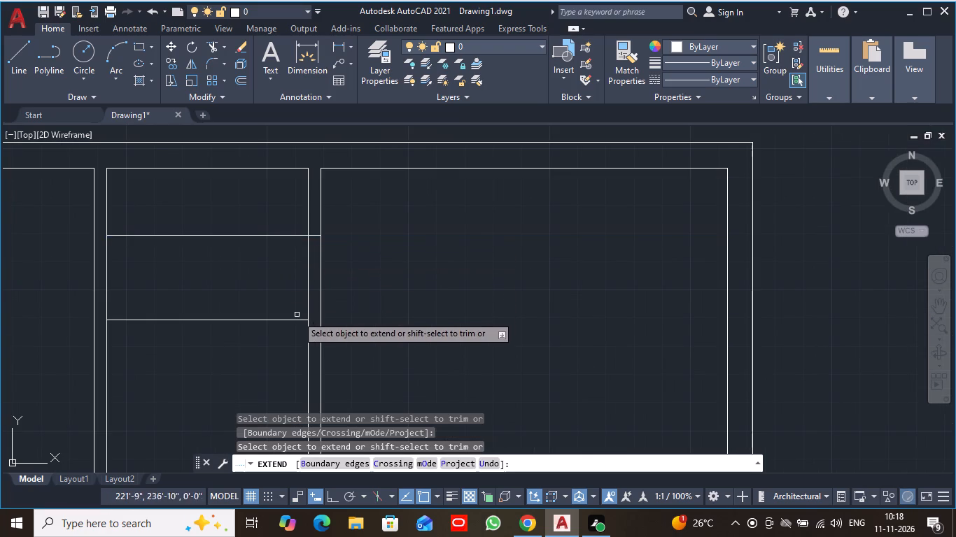
click(293, 320)
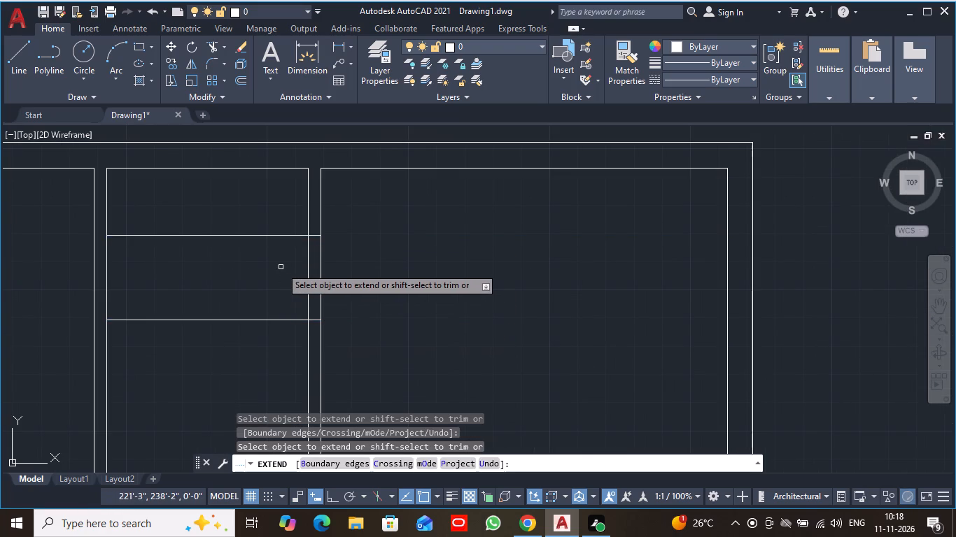
key(Escape)
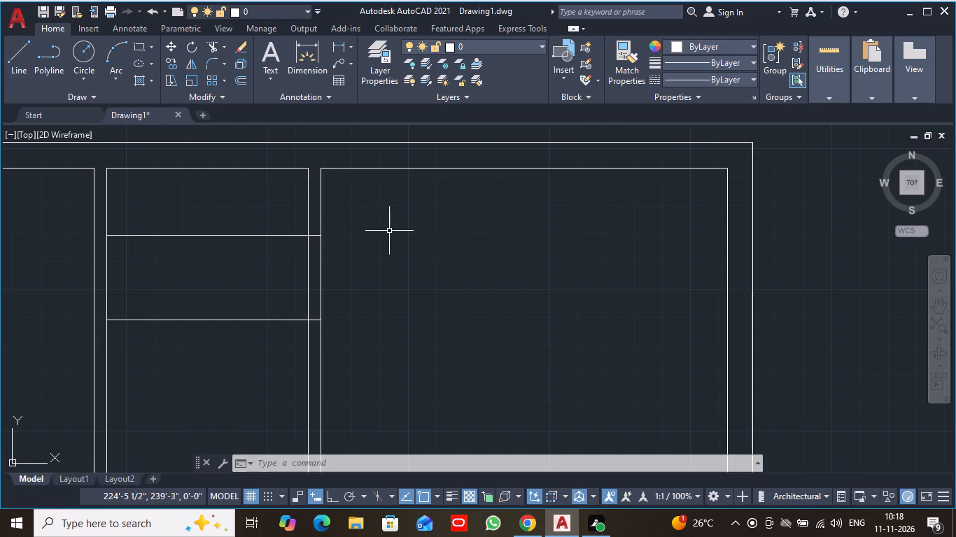
Offset the upper horizontal marking line in the narrow third top room by 2.5" downward.
click(237, 78)
key(2)
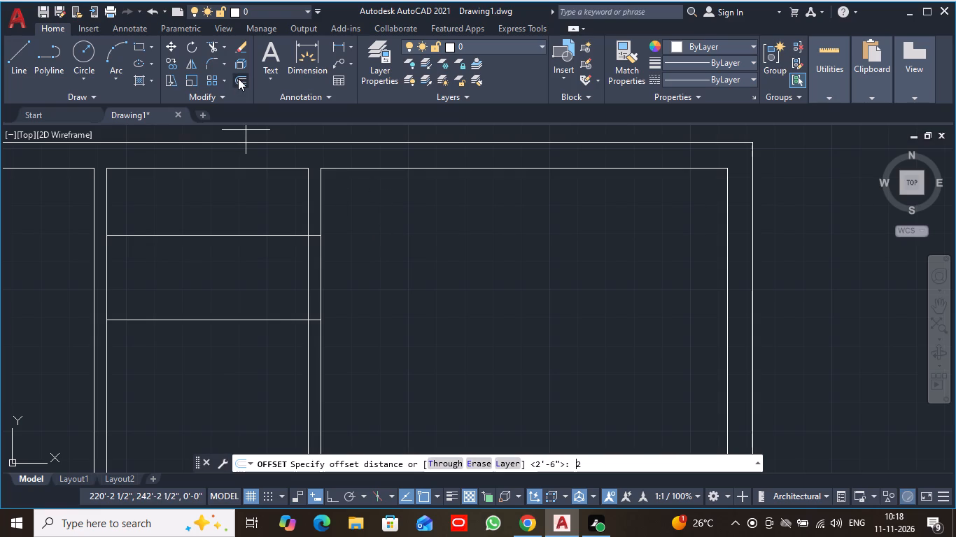
text(.5)
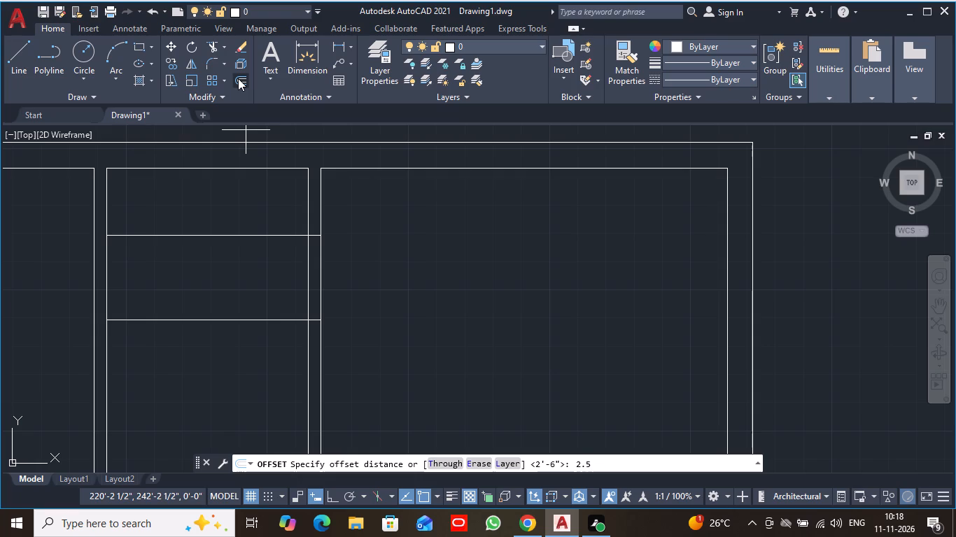
key(shift+quotedbl)
key(Return)
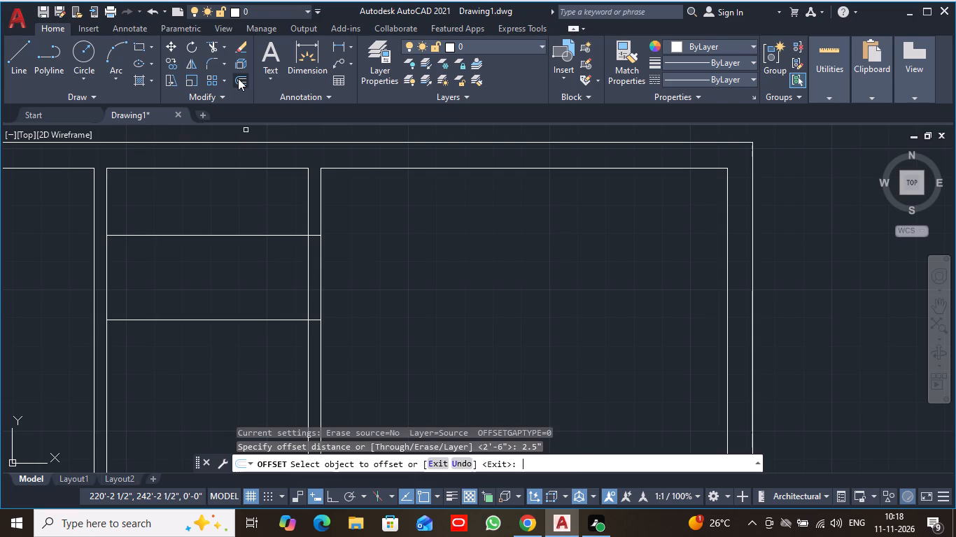
click(238, 235)
click(245, 252)
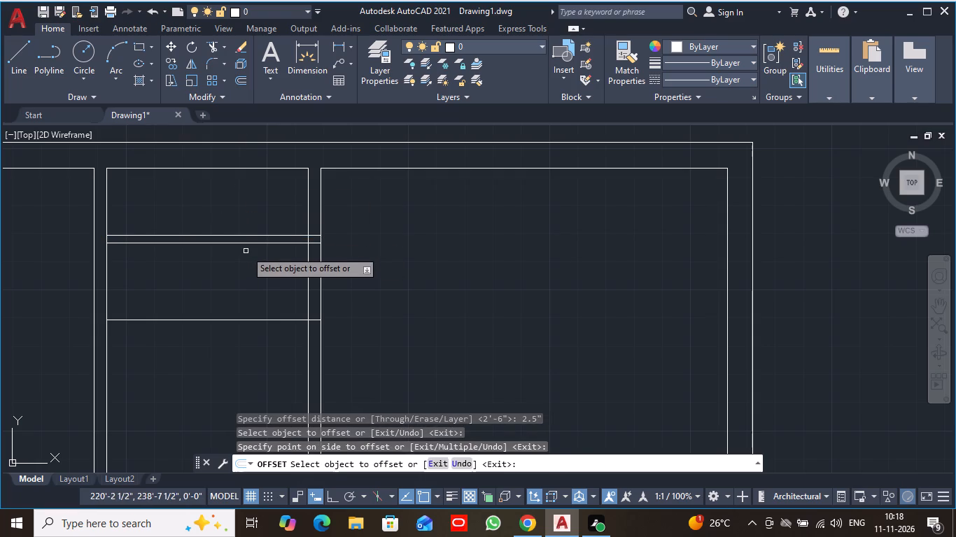
key(Escape)
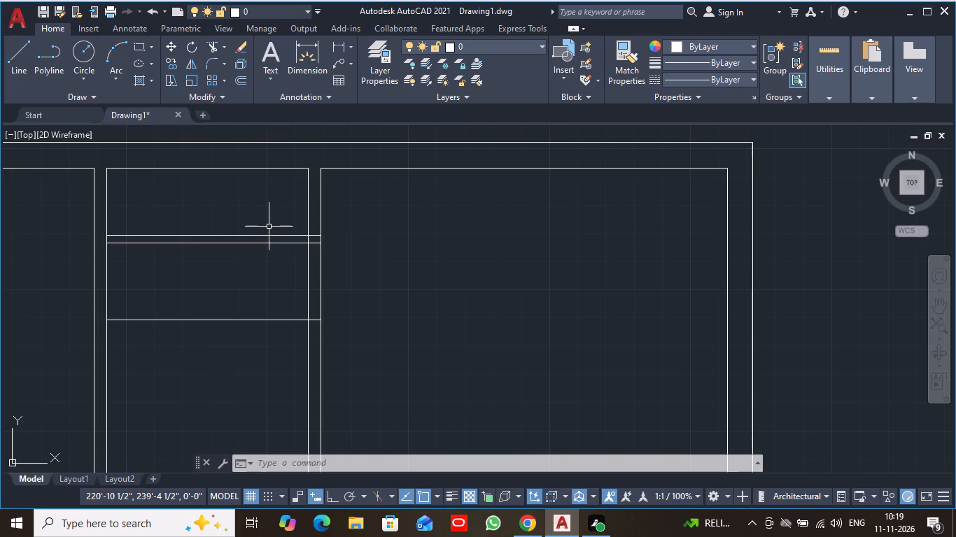
Trim both partition faces between the new line and lower marking line, plus the new line's in-room part and the upper line's stub across the partition.
click(269, 227)
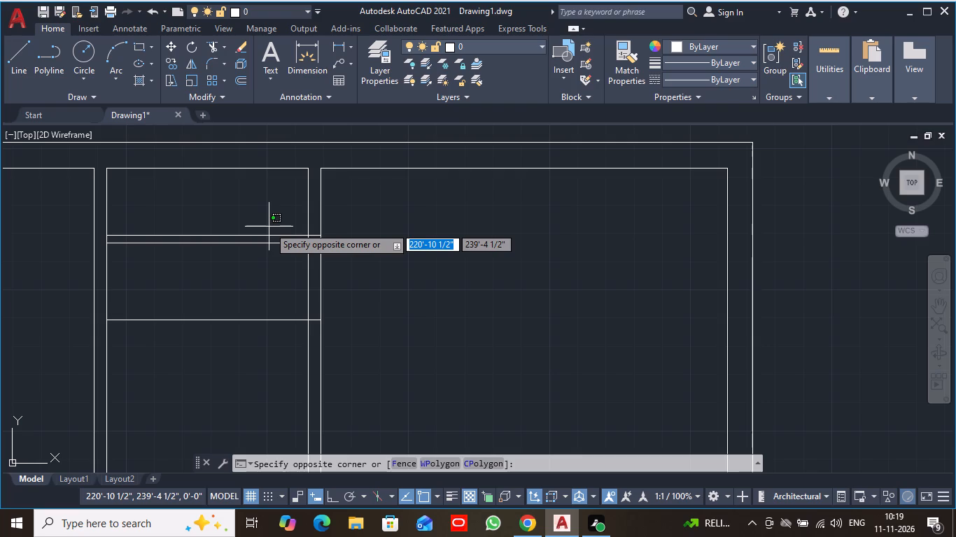
text(trim)
key(Return)
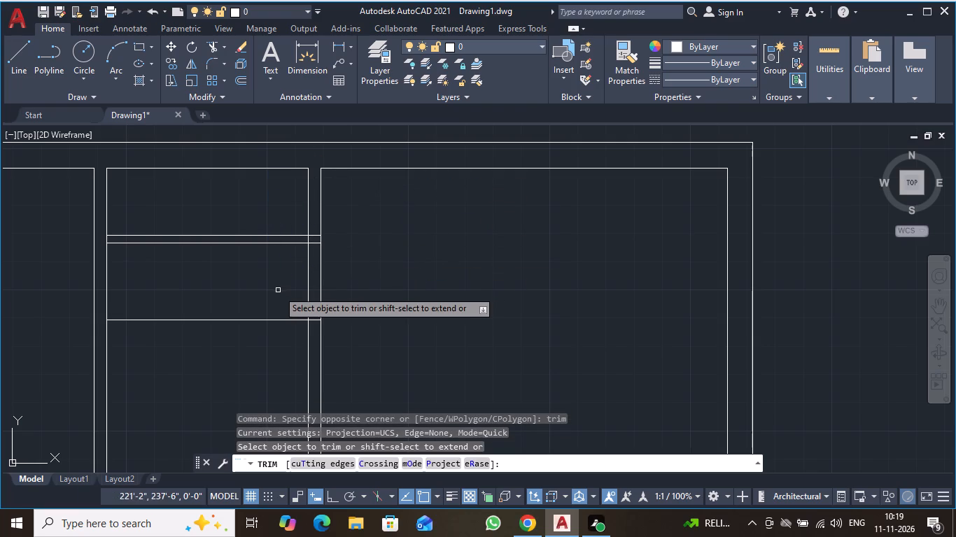
scroll(278, 290, up, 2)
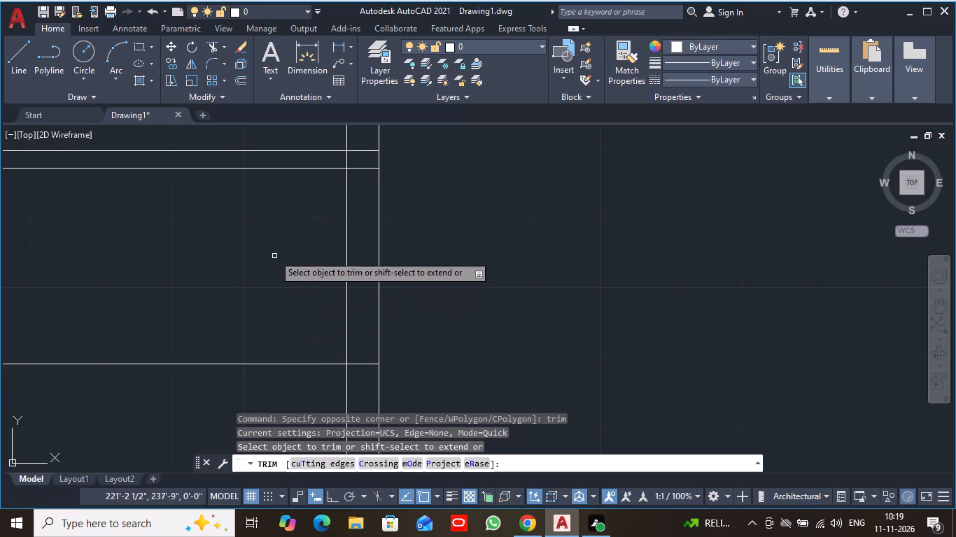
click(276, 167)
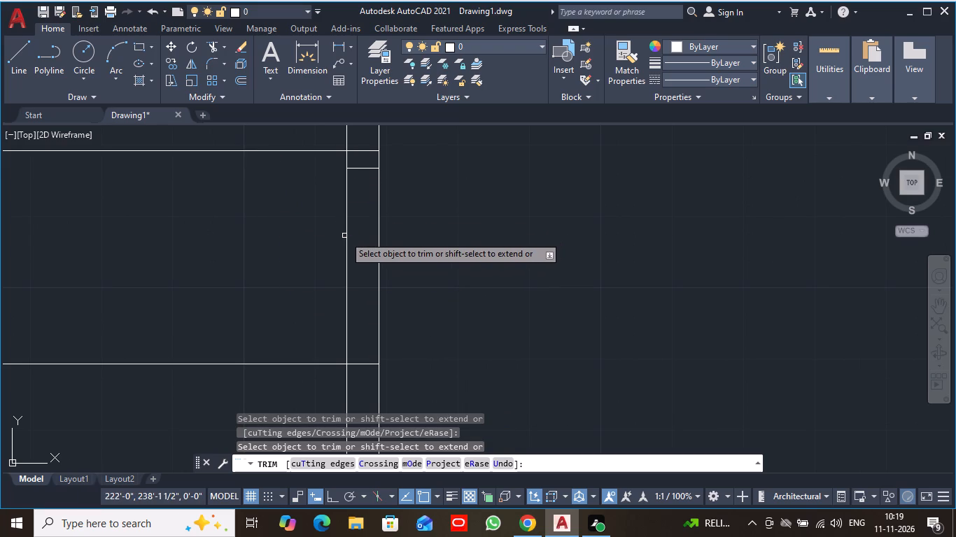
click(346, 234)
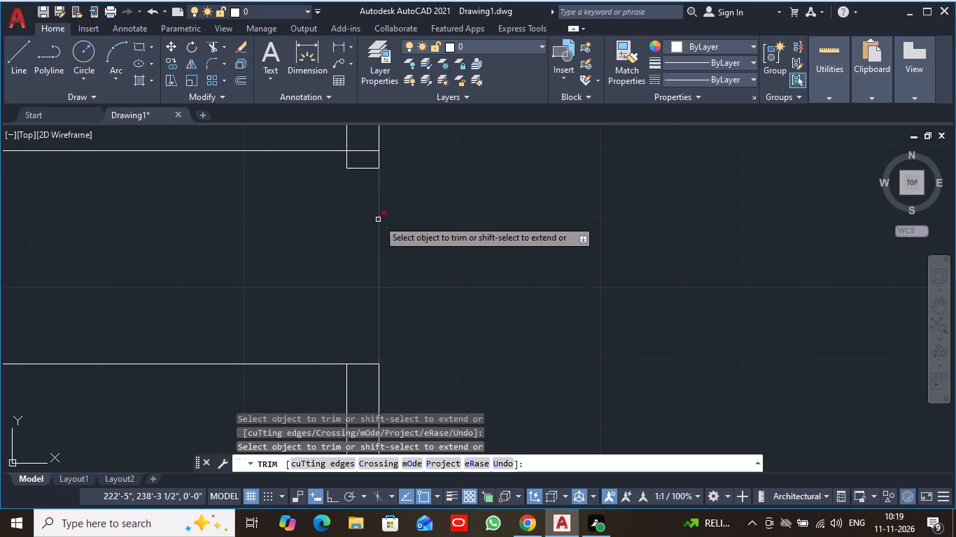
click(378, 220)
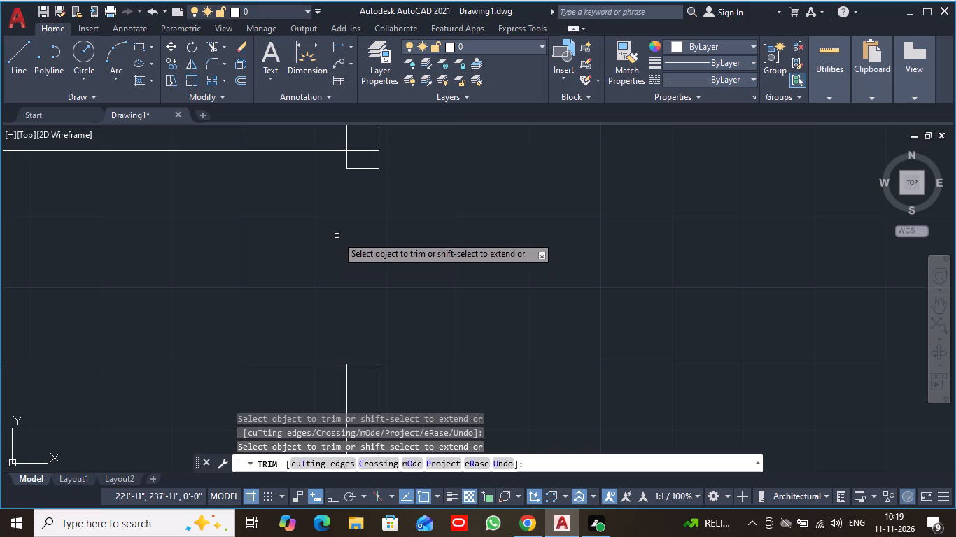
click(363, 152)
scroll(360, 245, down, 3)
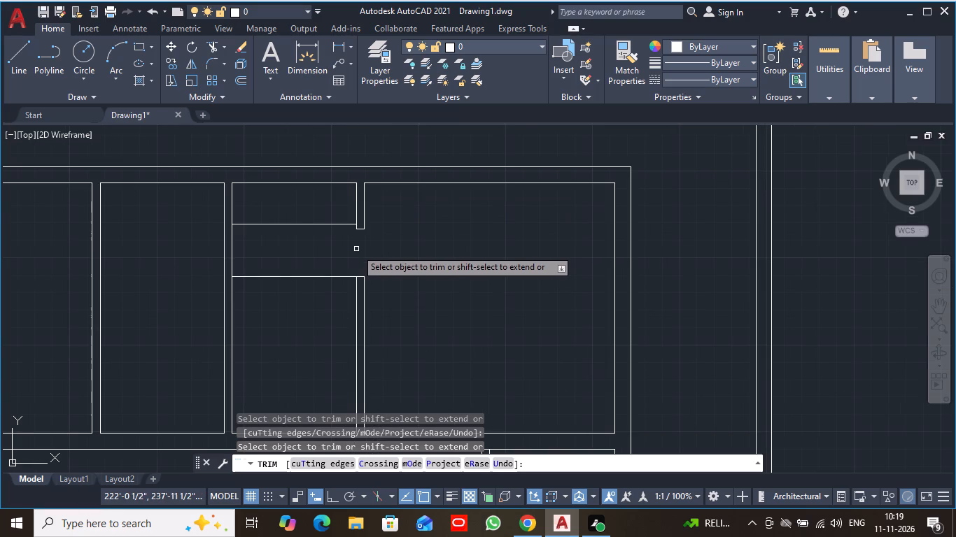
key(Escape)
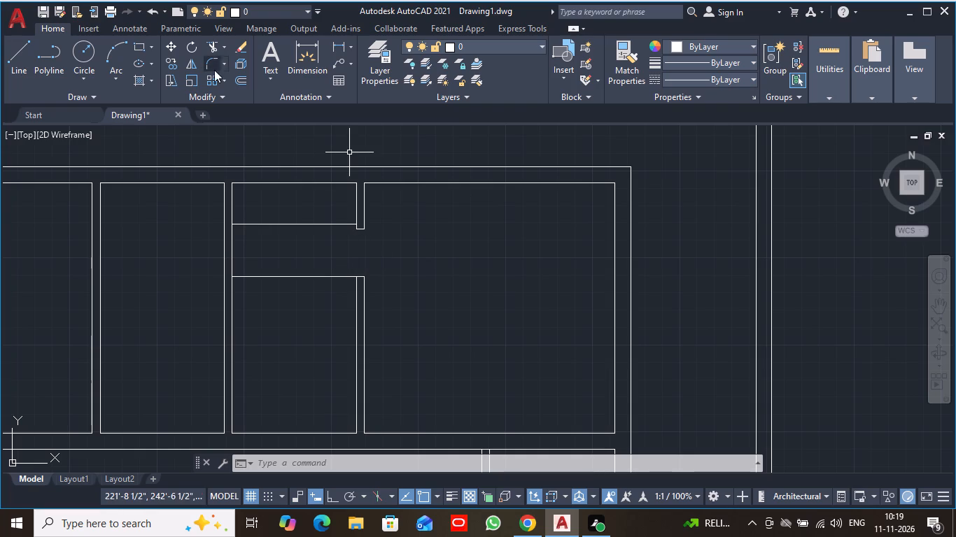
Offset the lower horizontal marking line in the narrow room by 4.5" downward to form a partition.
click(241, 78)
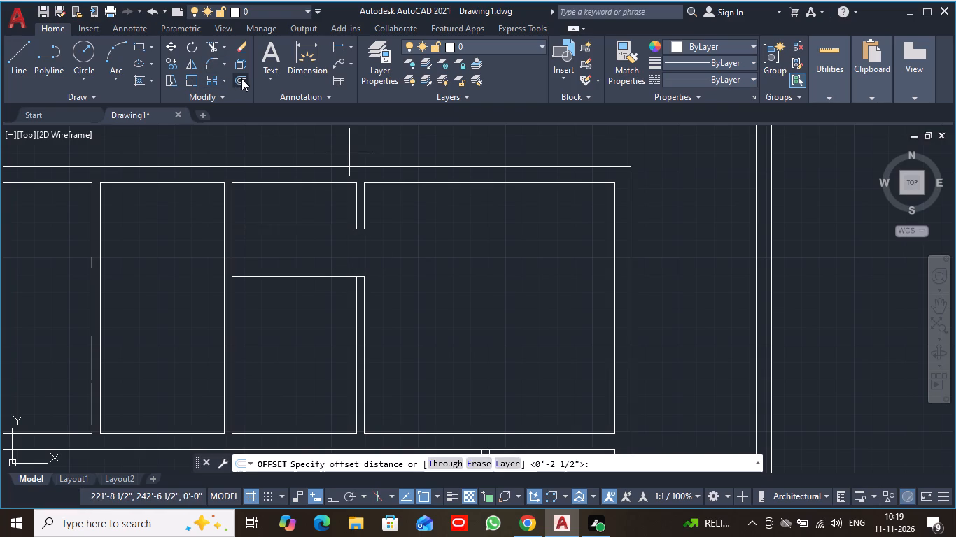
key(4)
text(.5)
key(Return)
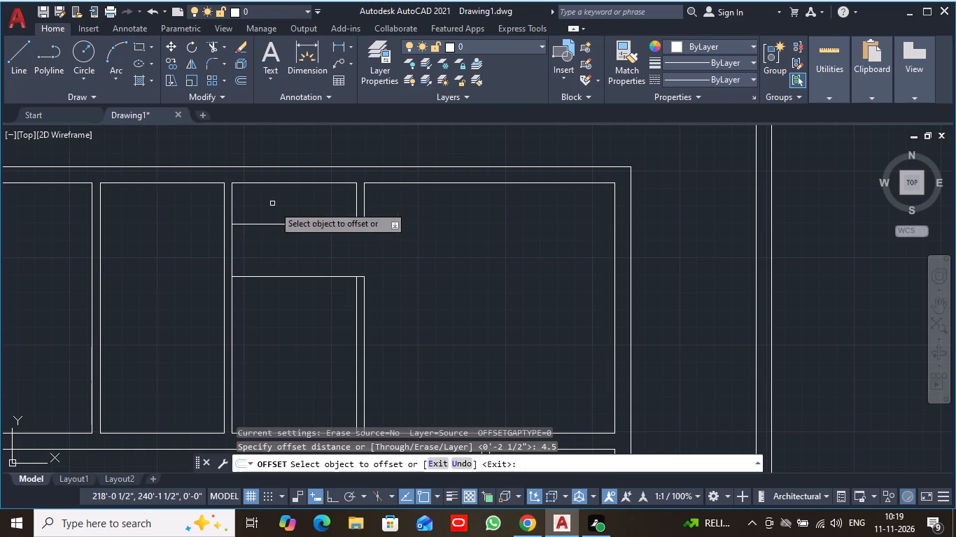
click(316, 275)
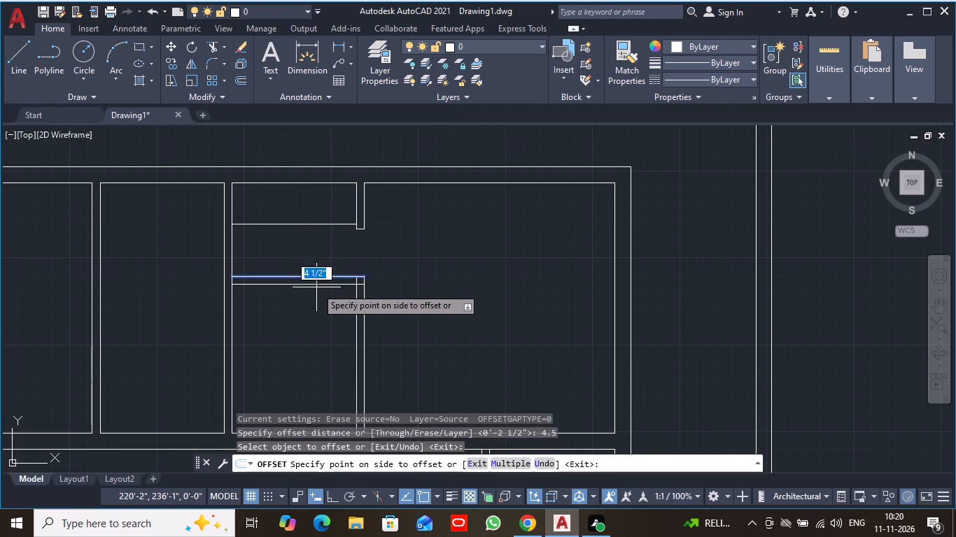
click(316, 287)
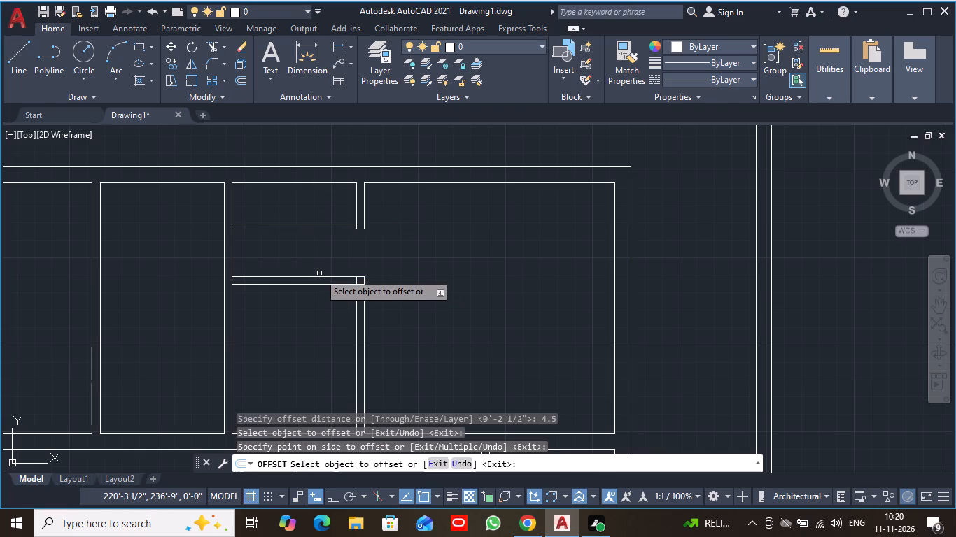
key(Escape)
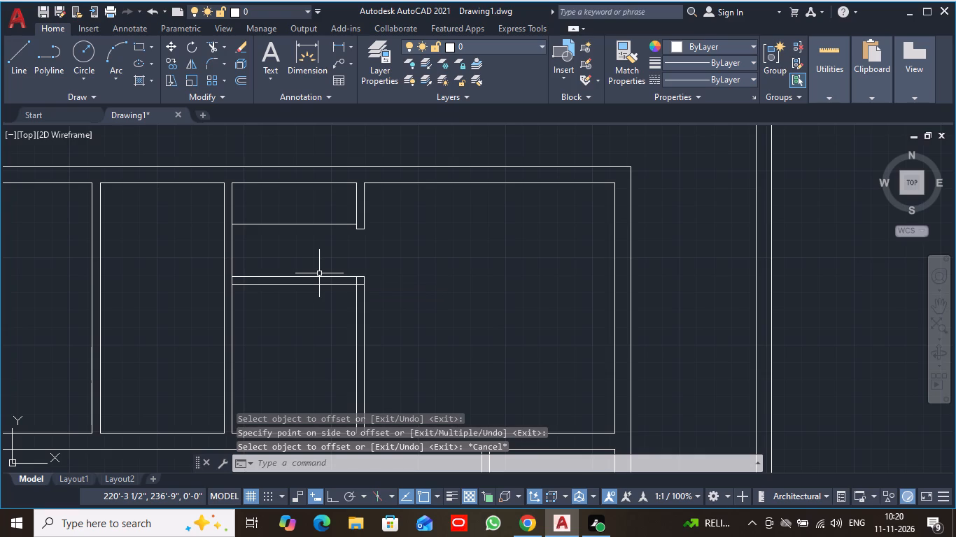
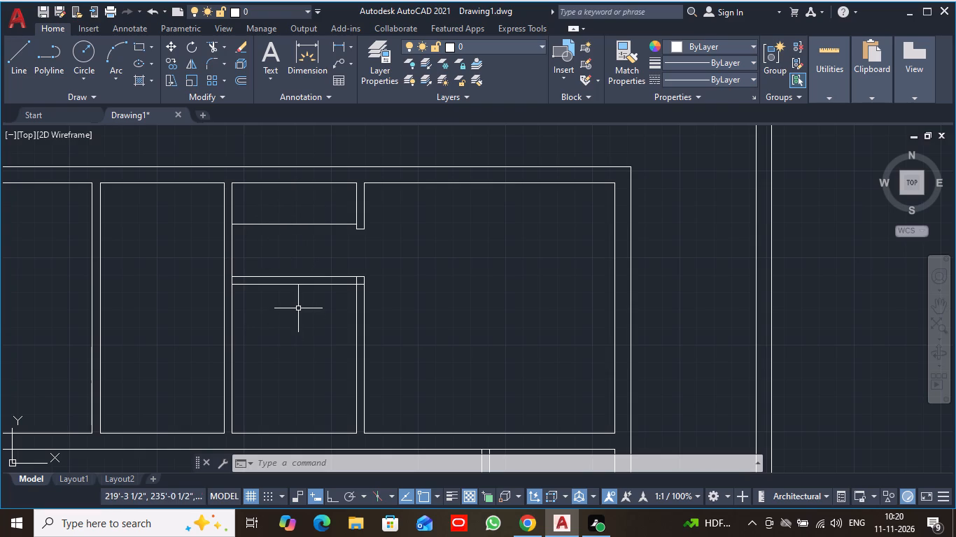
Move the two horizontal partition lines in the narrow third top room about 1'-11" downward.
text(mo)
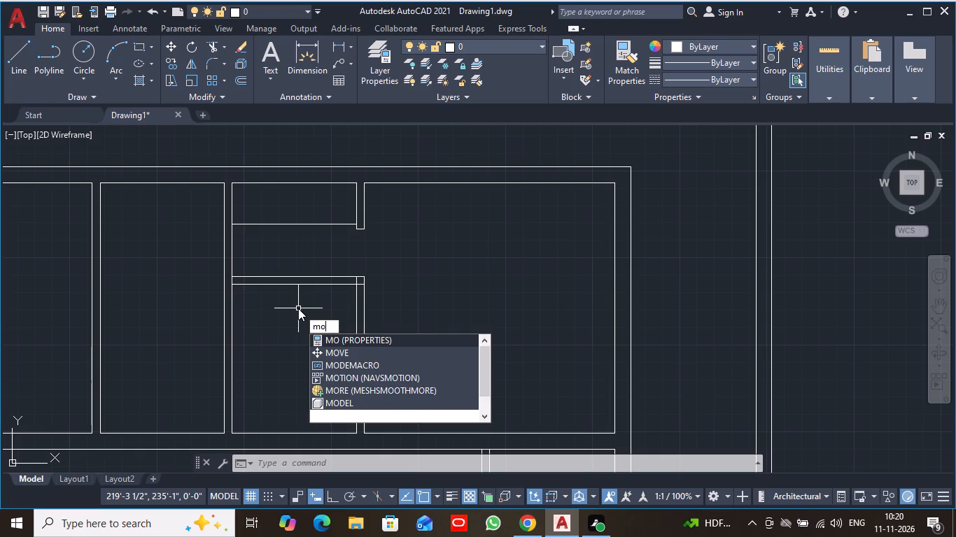
click(357, 355)
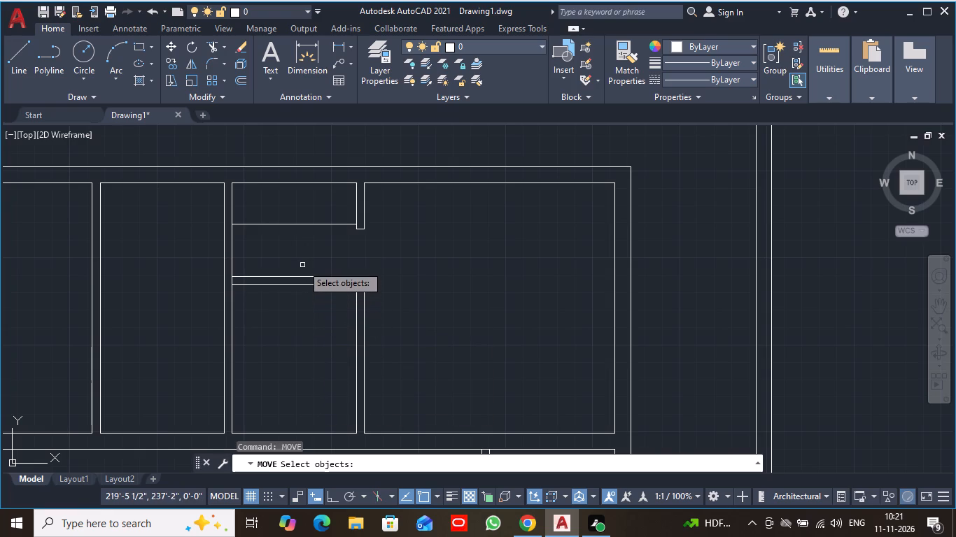
drag(302, 265, 314, 309)
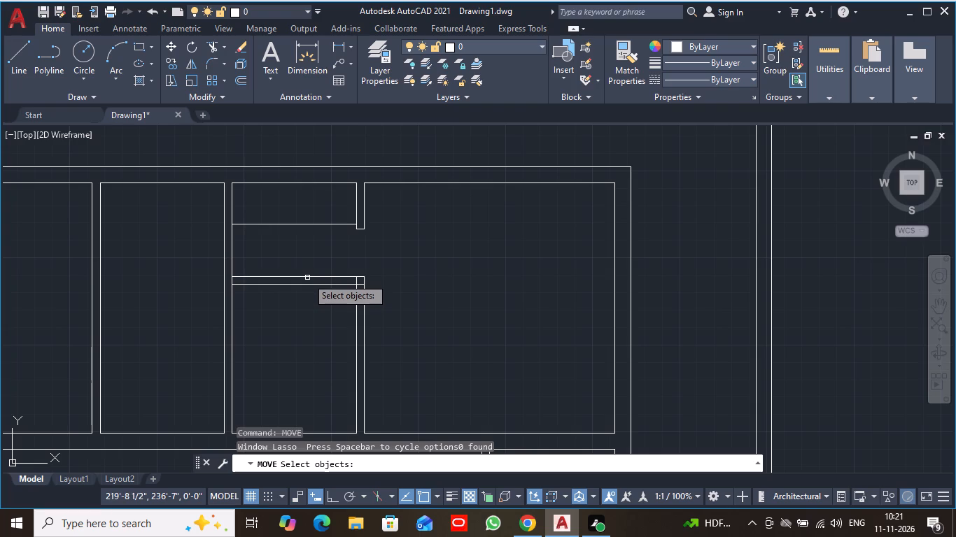
click(307, 278)
click(309, 285)
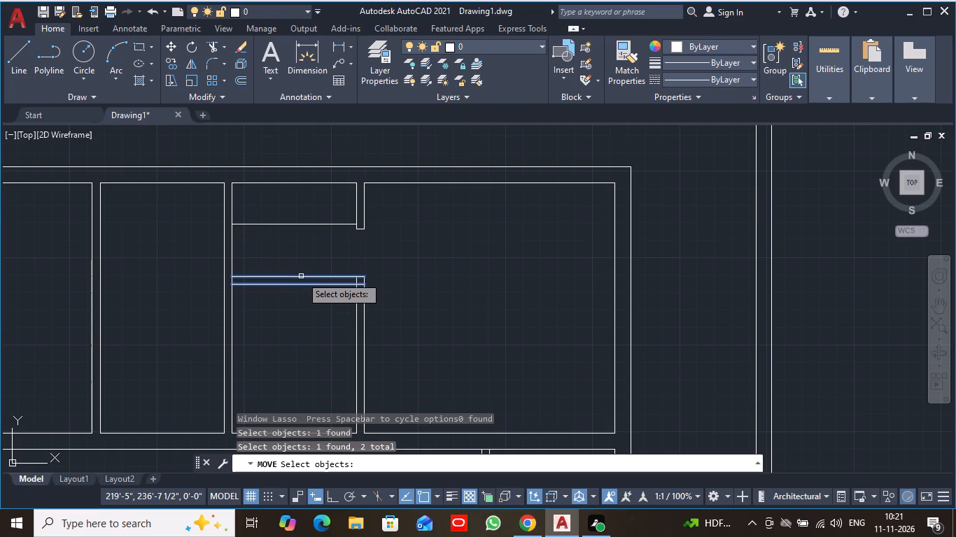
key(Return)
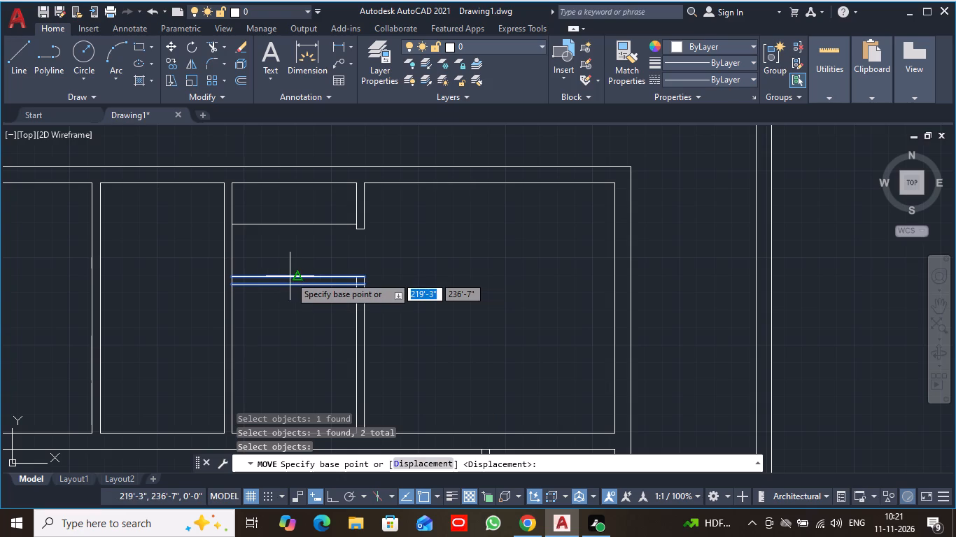
drag(299, 275, 299, 299)
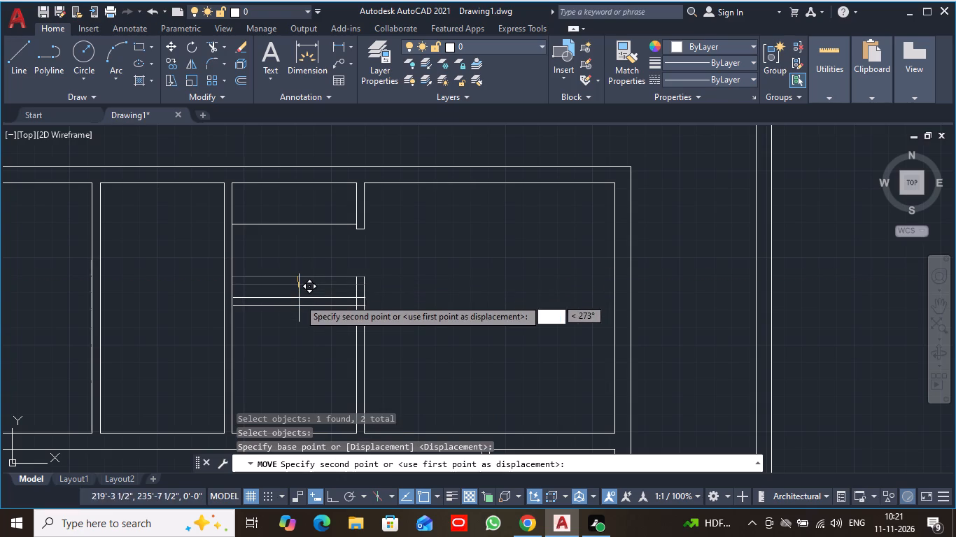
drag(299, 299, 299, 317)
click(299, 317)
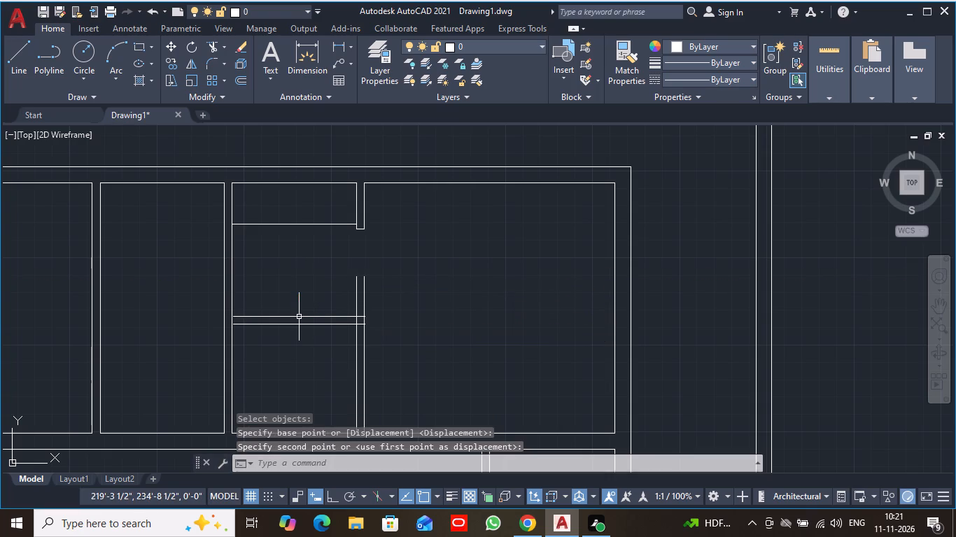
scroll(316, 278, down, 1)
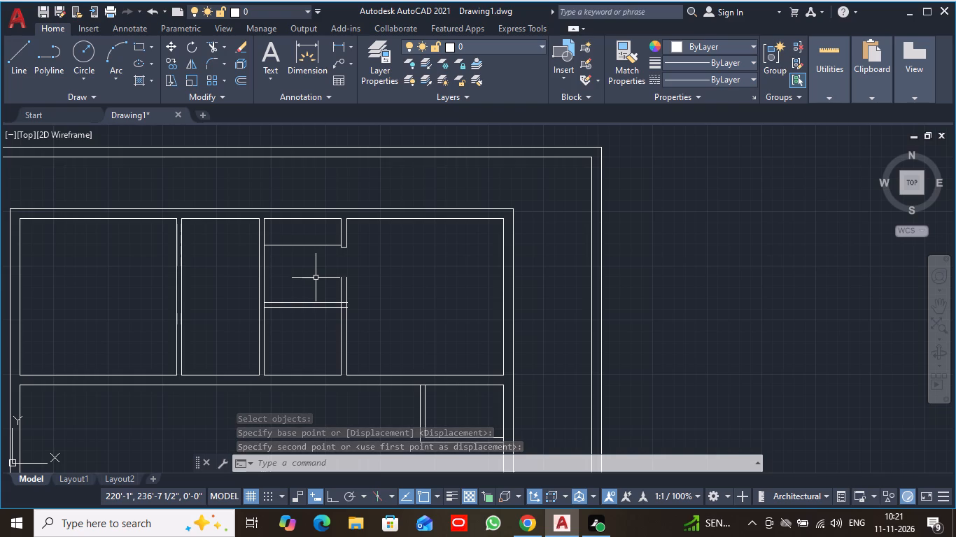
key(Escape)
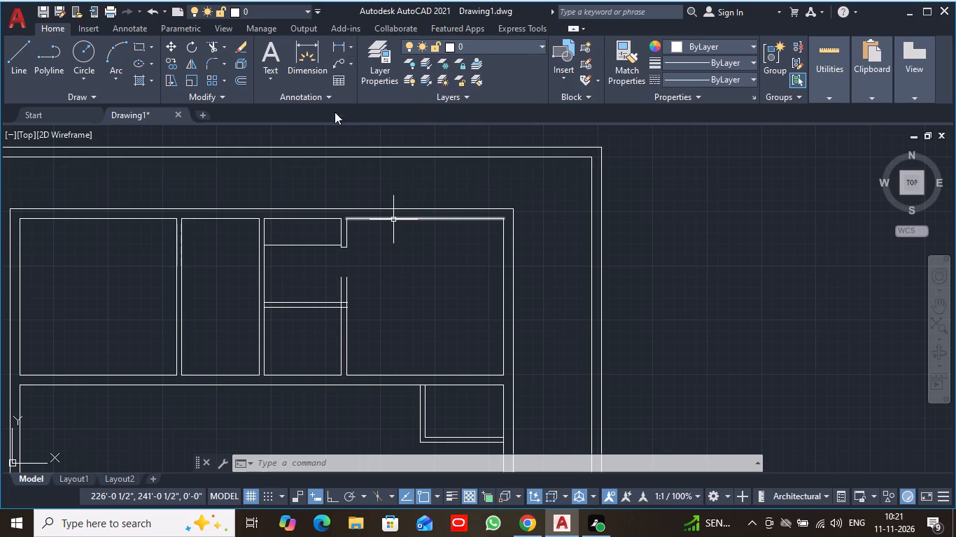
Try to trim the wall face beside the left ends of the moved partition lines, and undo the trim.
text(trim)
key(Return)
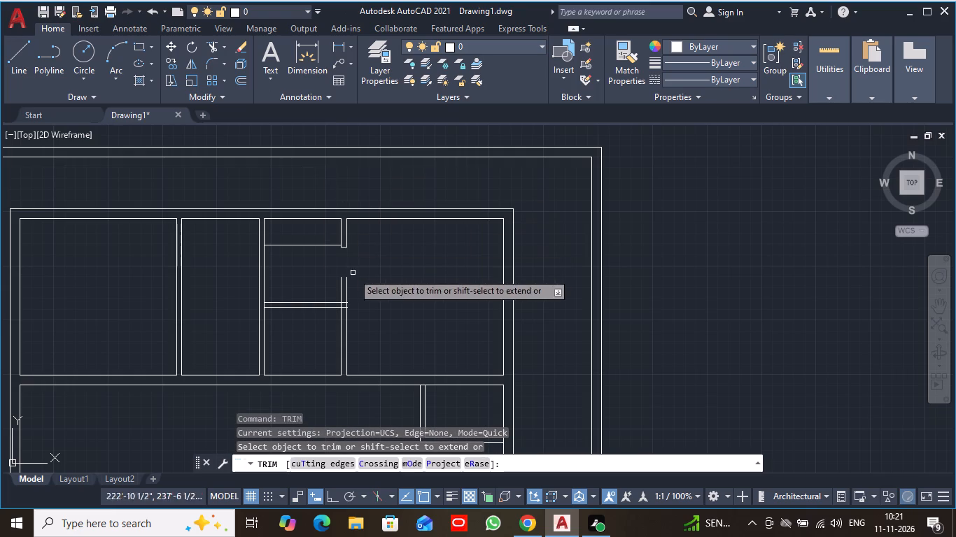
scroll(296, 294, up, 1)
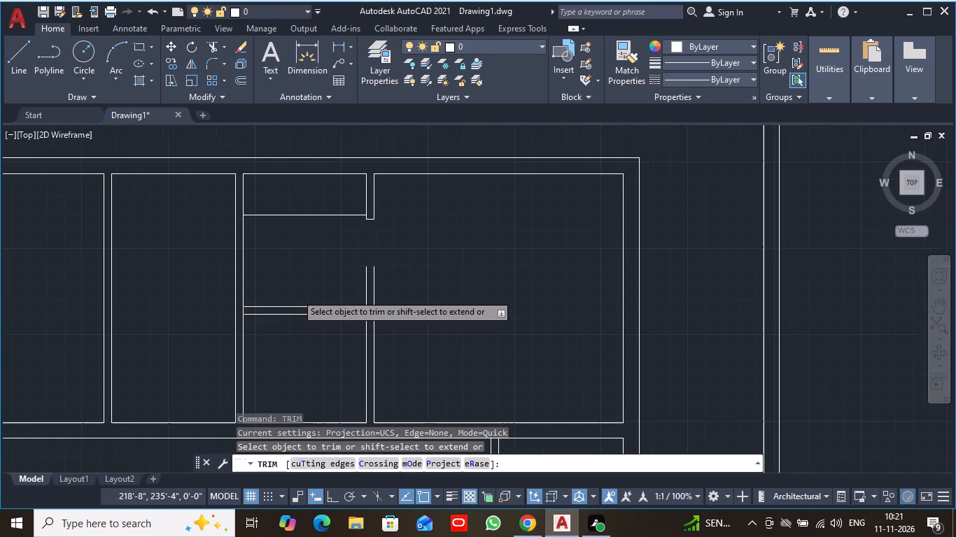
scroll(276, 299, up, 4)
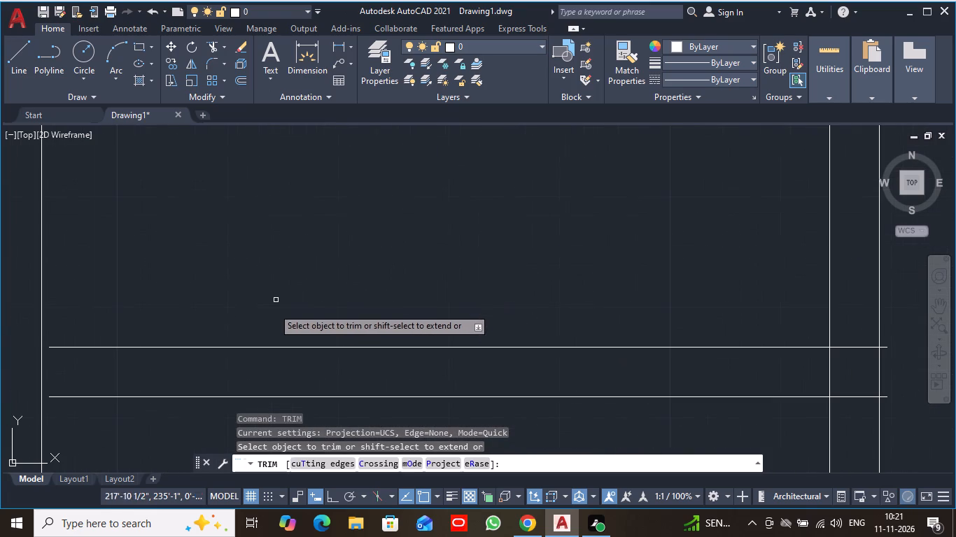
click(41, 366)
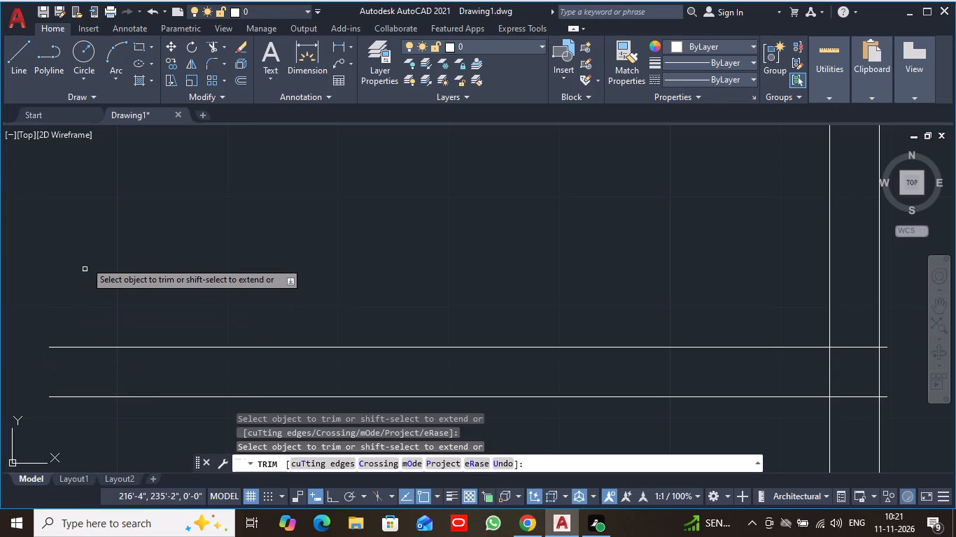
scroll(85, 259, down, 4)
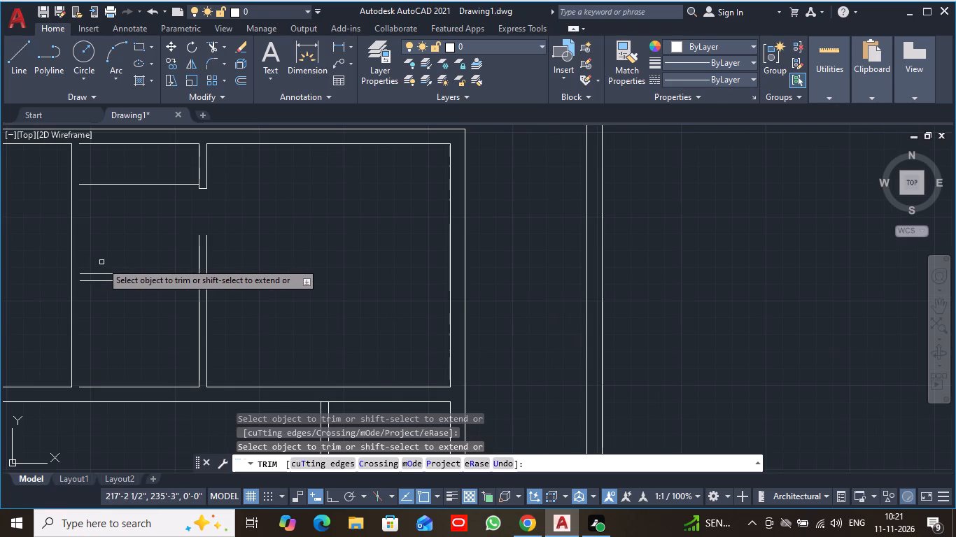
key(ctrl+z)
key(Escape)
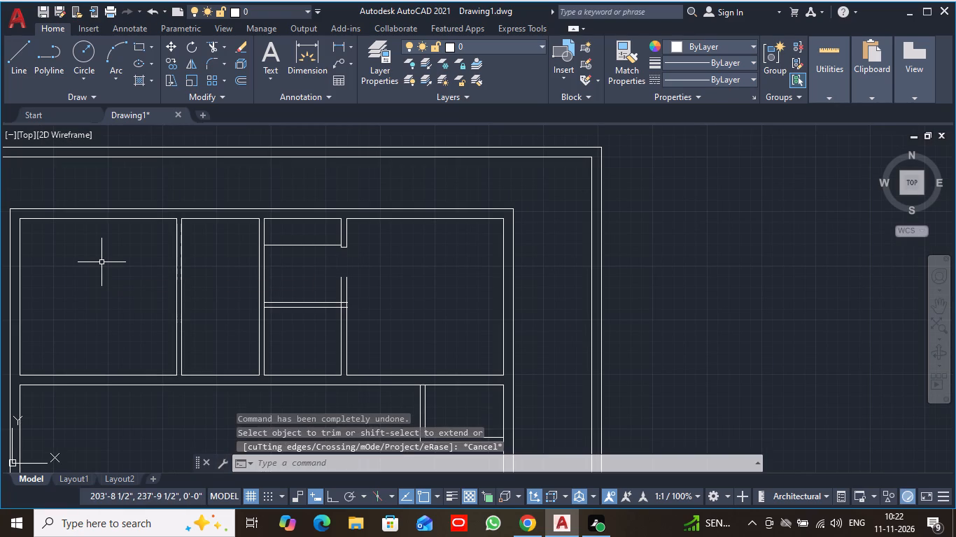
Extend both moved partition lines leftward to the near face of the narrow room's left partition.
text(ex)
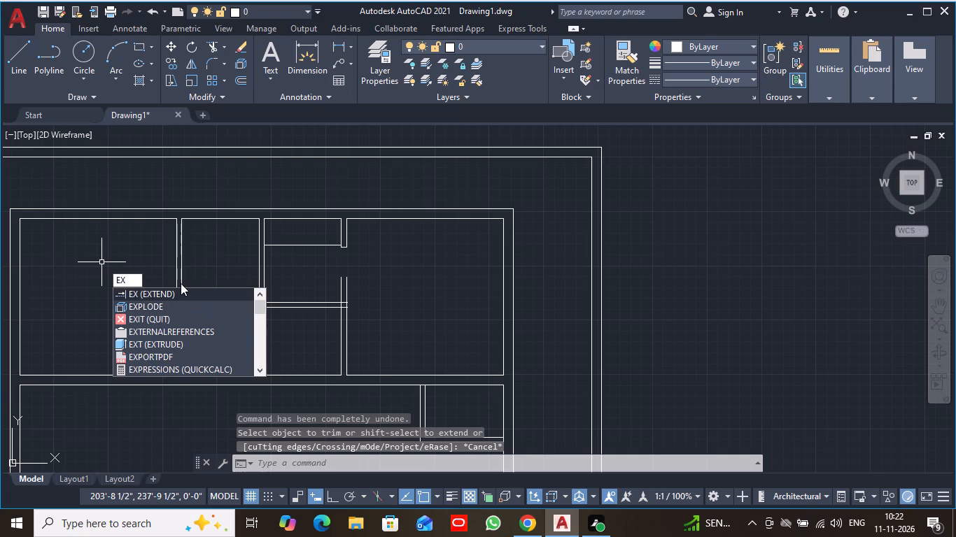
click(178, 294)
scroll(276, 325, up, 3)
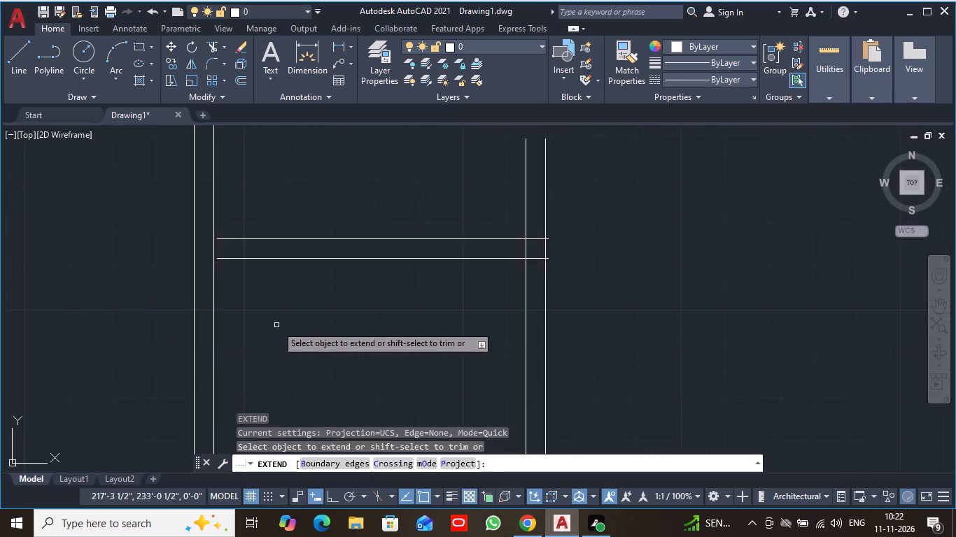
scroll(276, 325, up, 2)
middle_drag(214, 240, 344, 333)
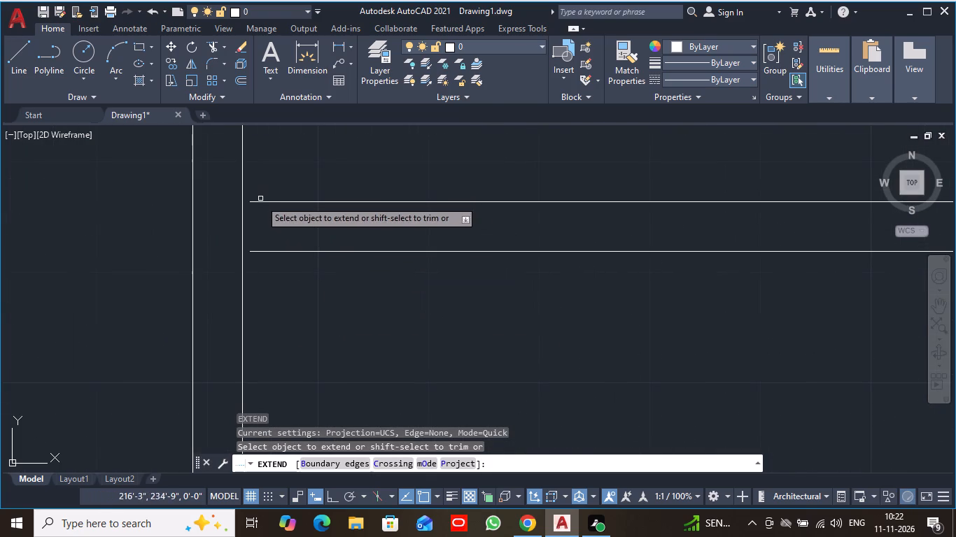
click(260, 203)
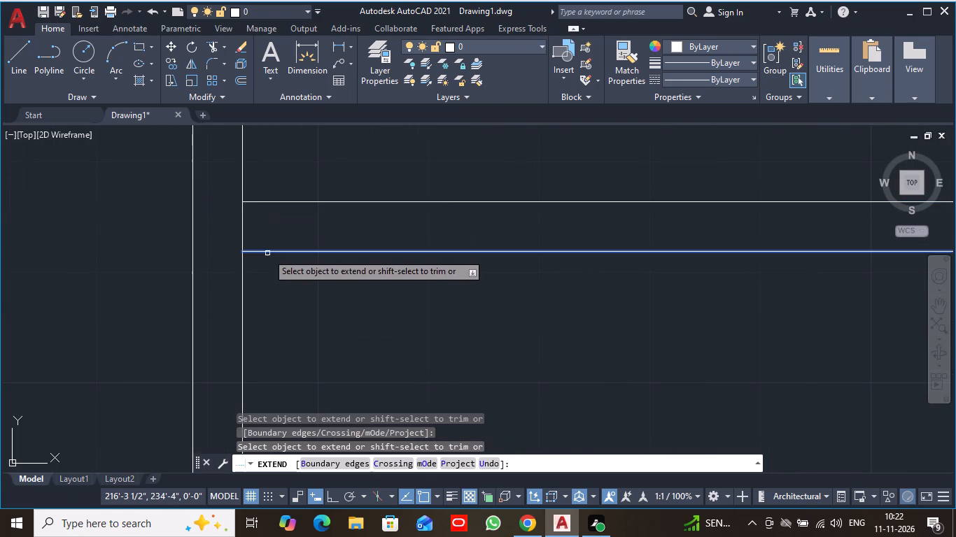
click(267, 253)
scroll(315, 291, down, 2)
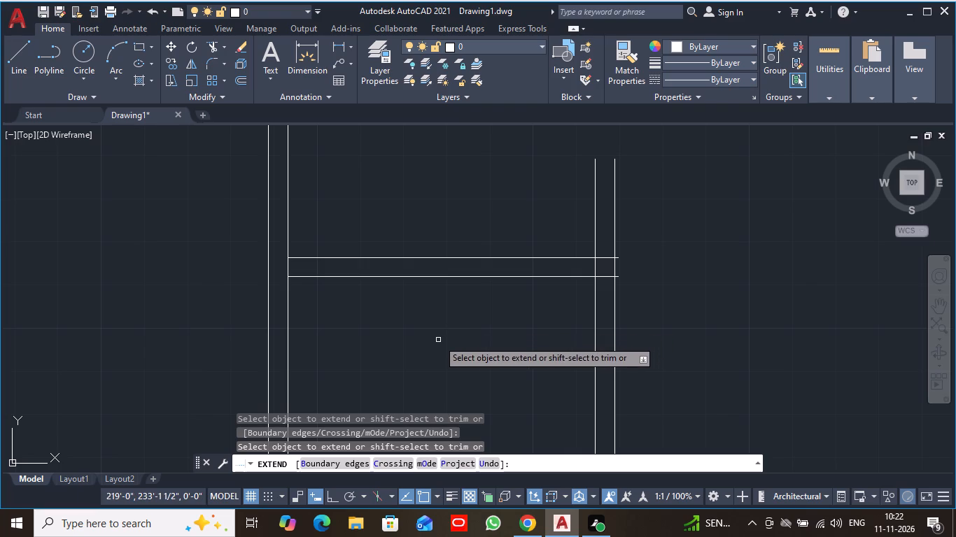
key(Escape)
Trim both horizontal partition lines where they cross the narrow room's right partition, including the short stubs beyond its far face.
text(tr)
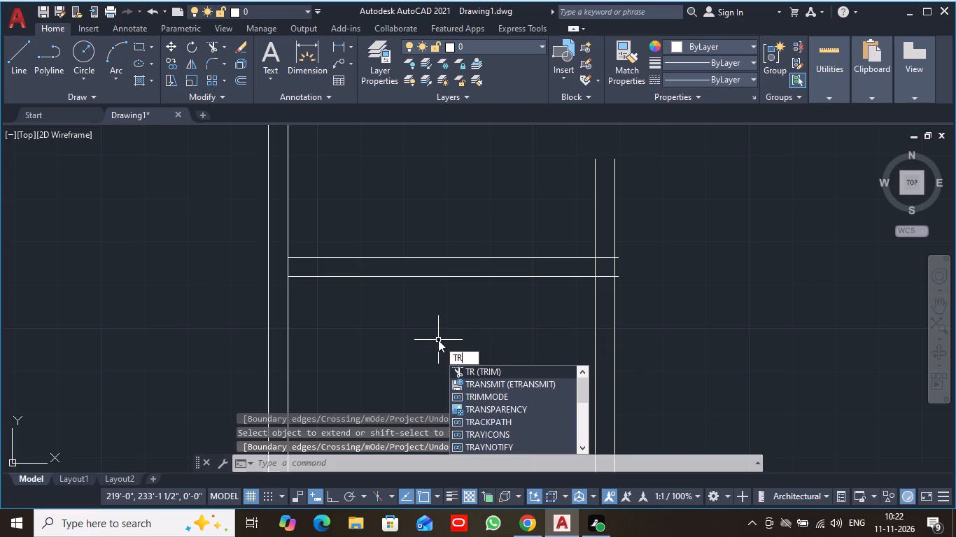
key(Return)
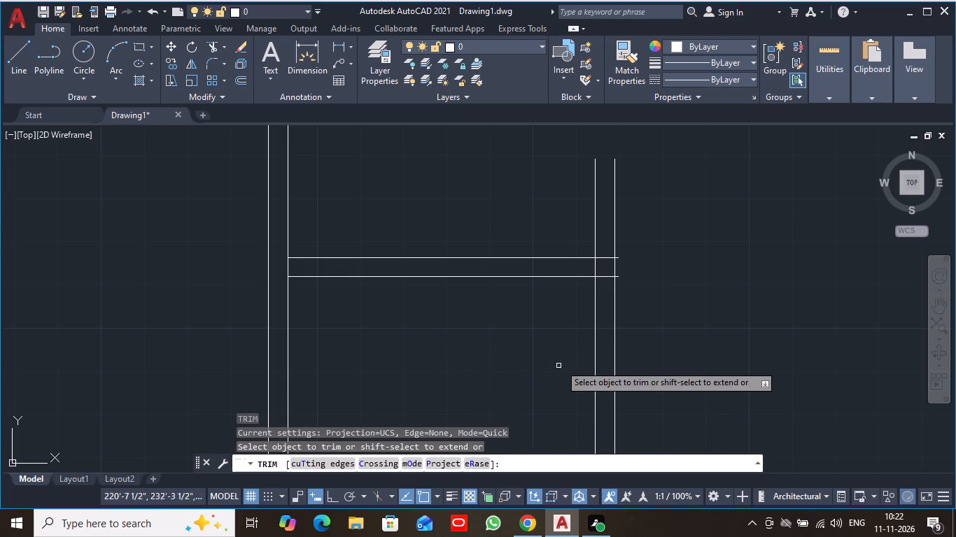
scroll(542, 336, up, 1)
middle_drag(563, 302, 304, 331)
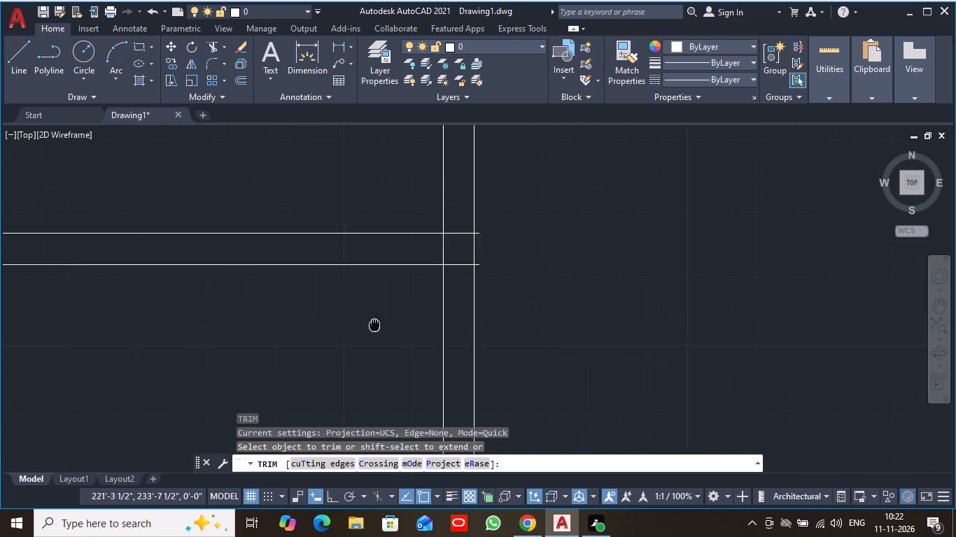
middle_drag(304, 331, 280, 331)
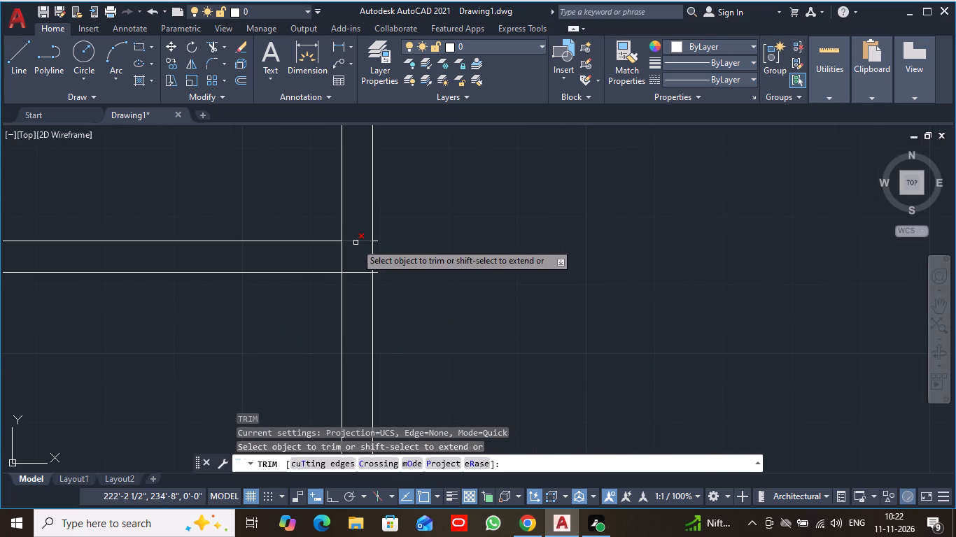
click(356, 243)
click(362, 273)
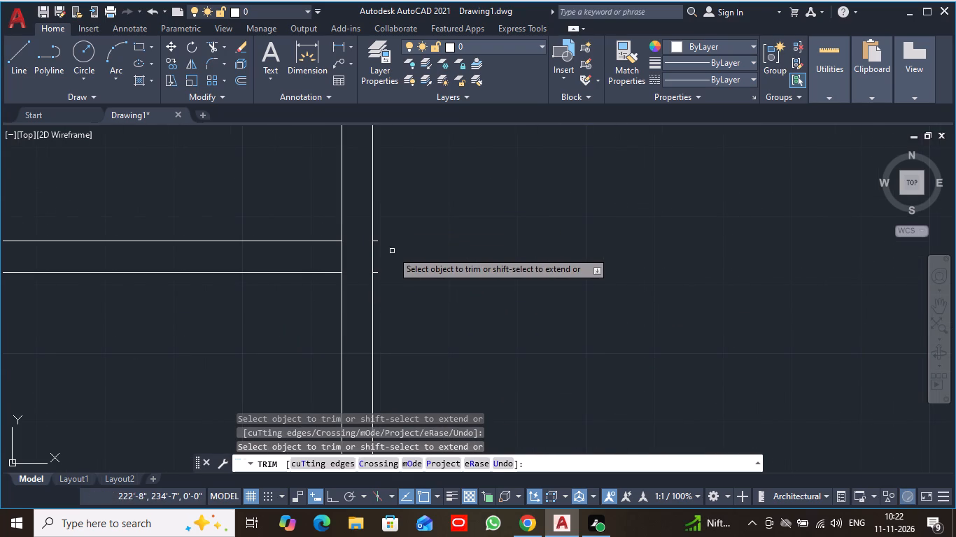
scroll(393, 251, up, 3)
click(314, 211)
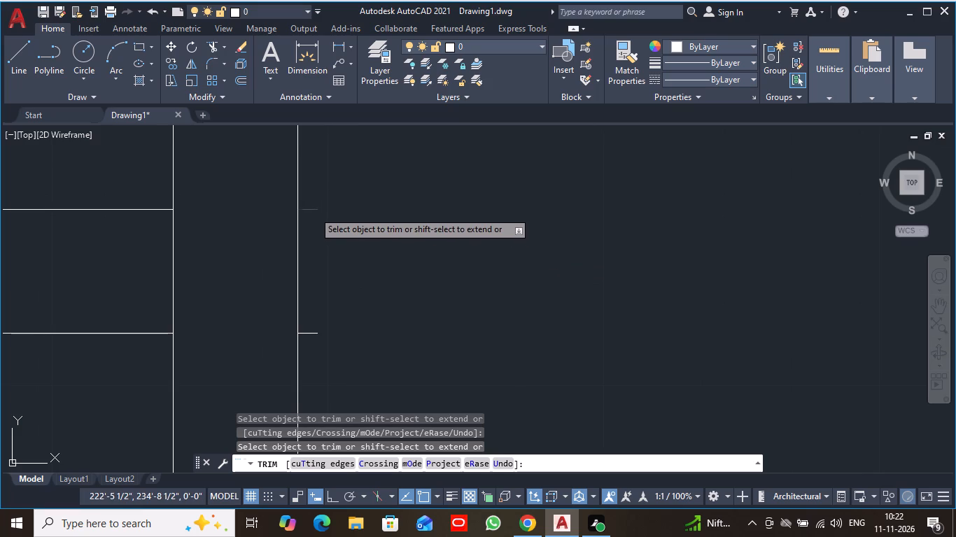
click(311, 336)
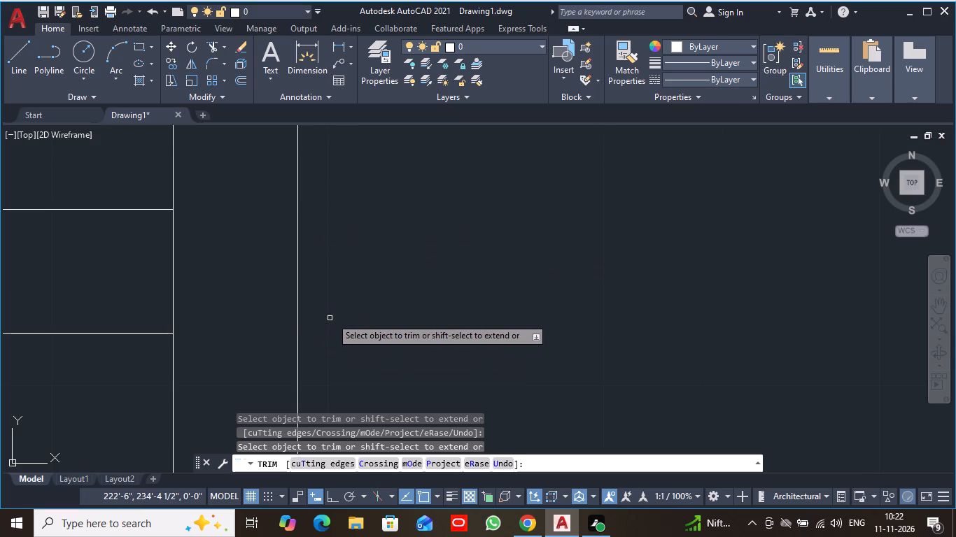
Trim away the narrow room's upper horizontal marking line and the short line capping the right partition above the door opening.
scroll(336, 315, down, 6)
middle_drag(391, 340, 470, 280)
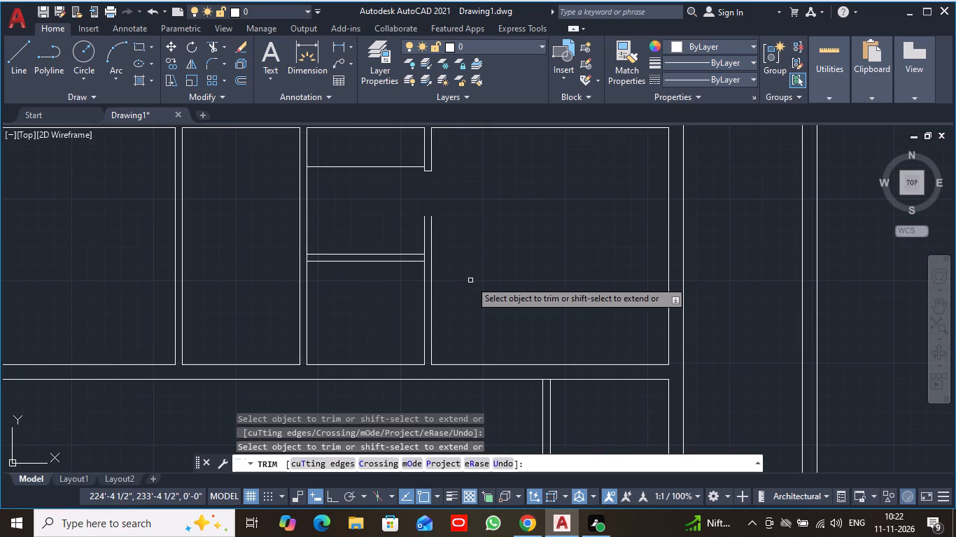
scroll(470, 280, down, 2)
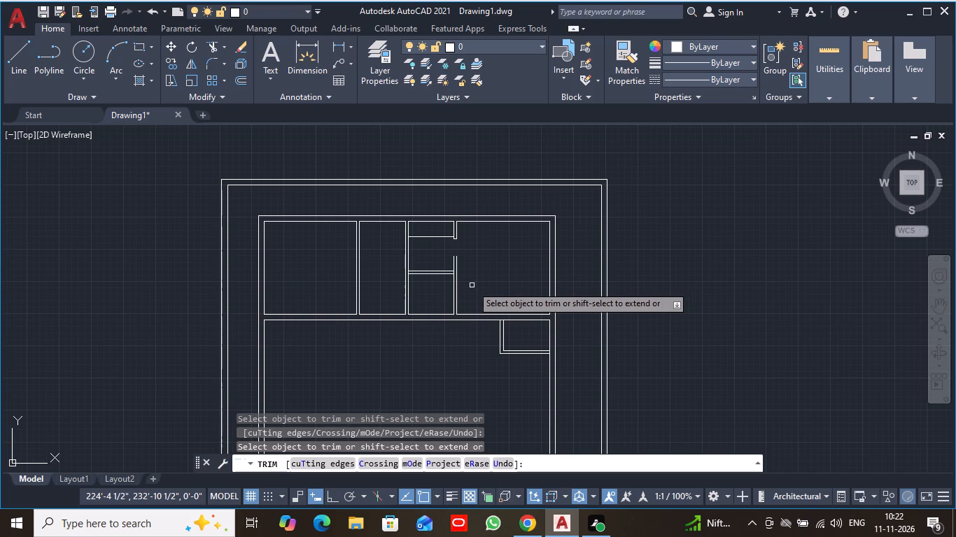
click(437, 238)
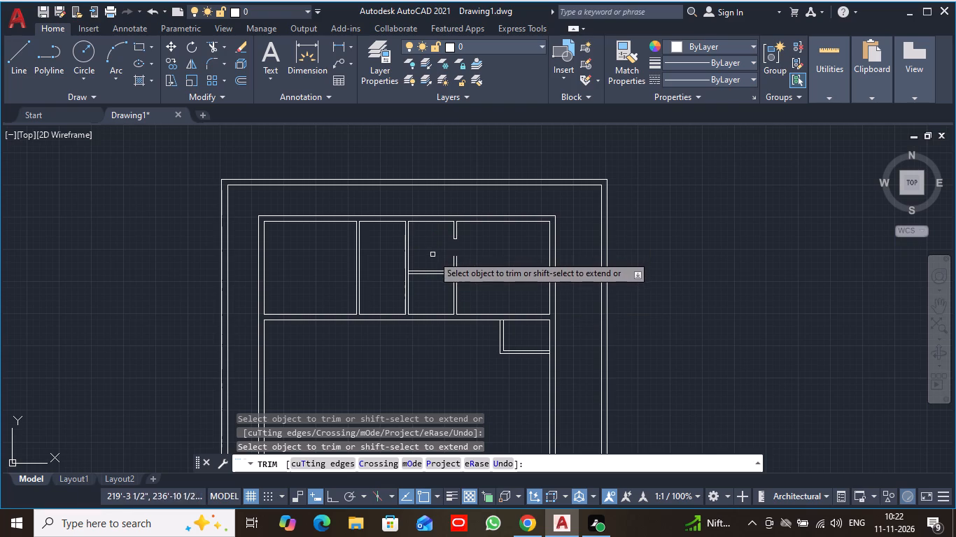
scroll(468, 242, up, 4)
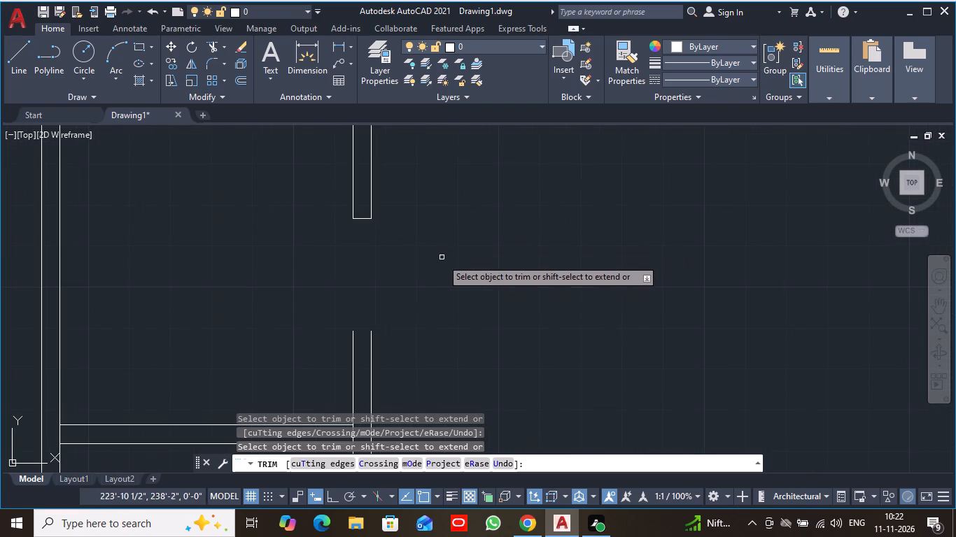
middle_drag(442, 259, 467, 221)
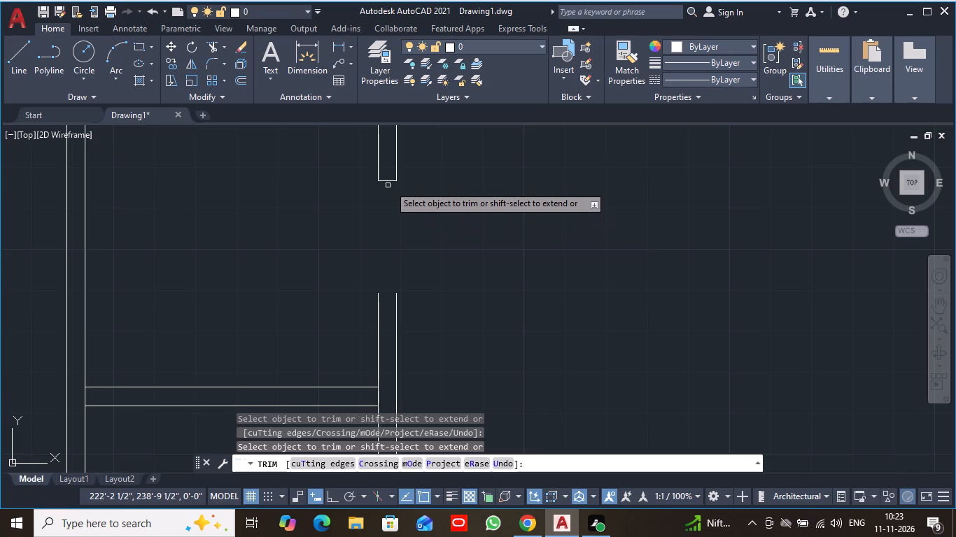
click(389, 181)
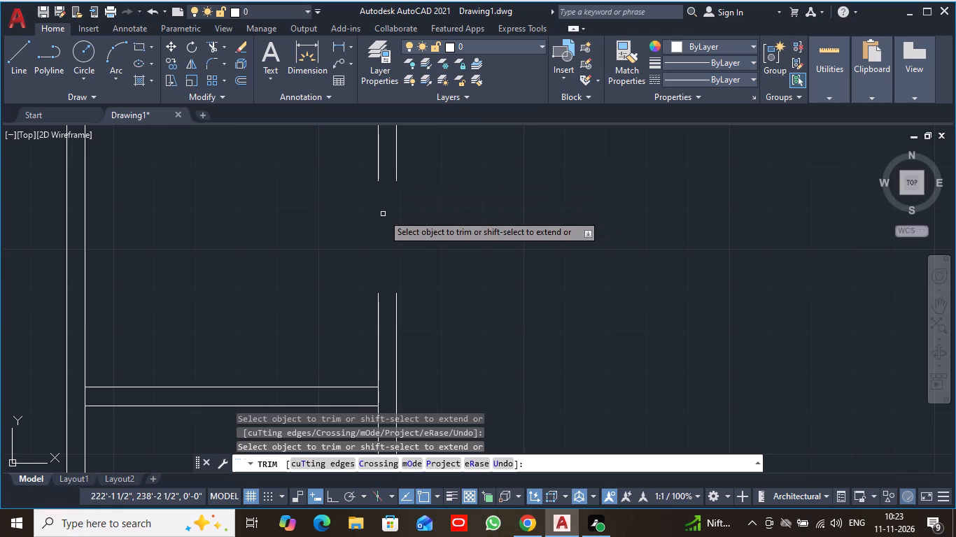
key(Escape)
Extend both faces of the narrow room's right partition down across the door opening to close the gap.
text(ex)
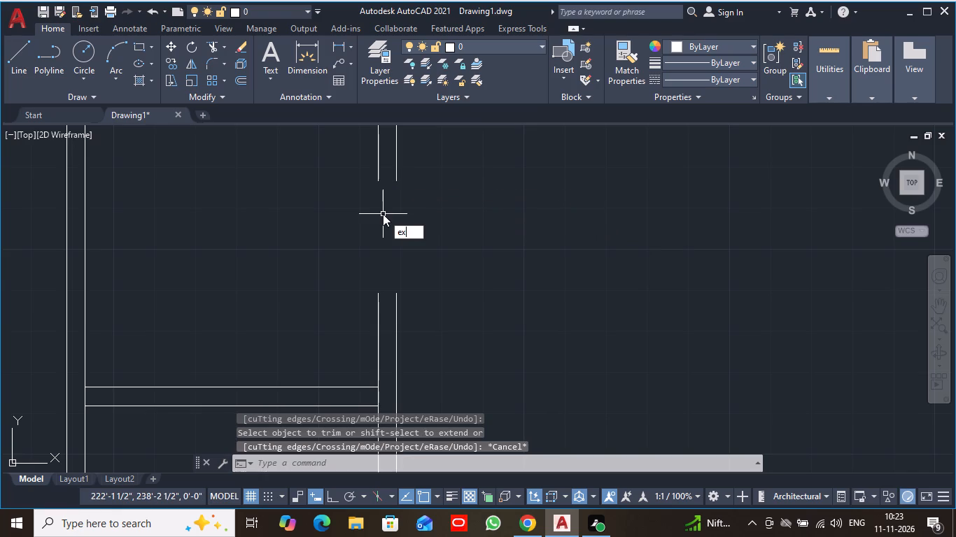
click(451, 245)
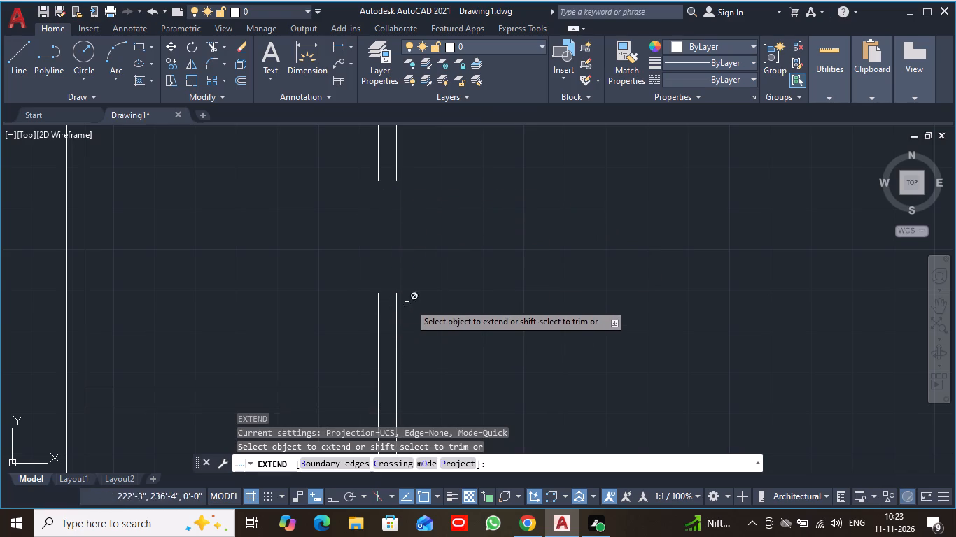
click(376, 168)
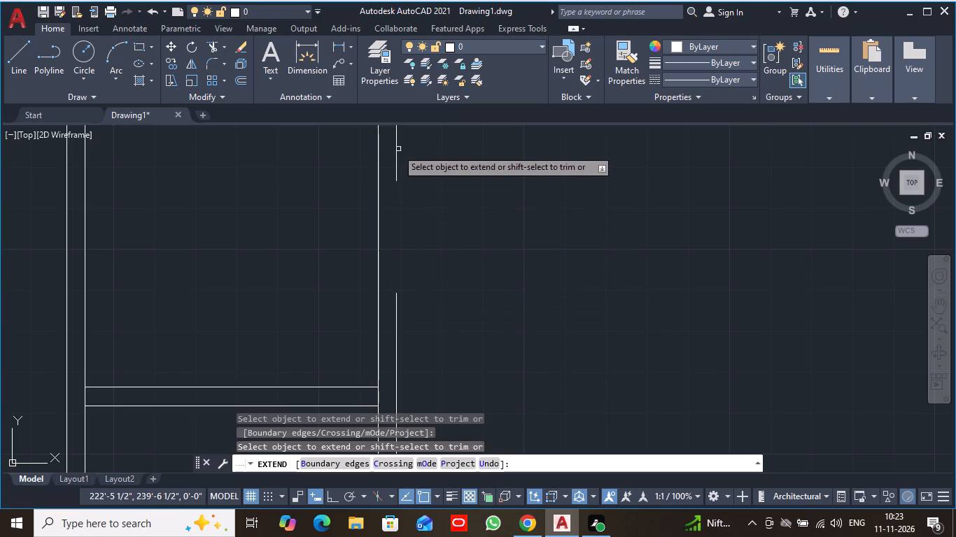
scroll(400, 150, down, 4)
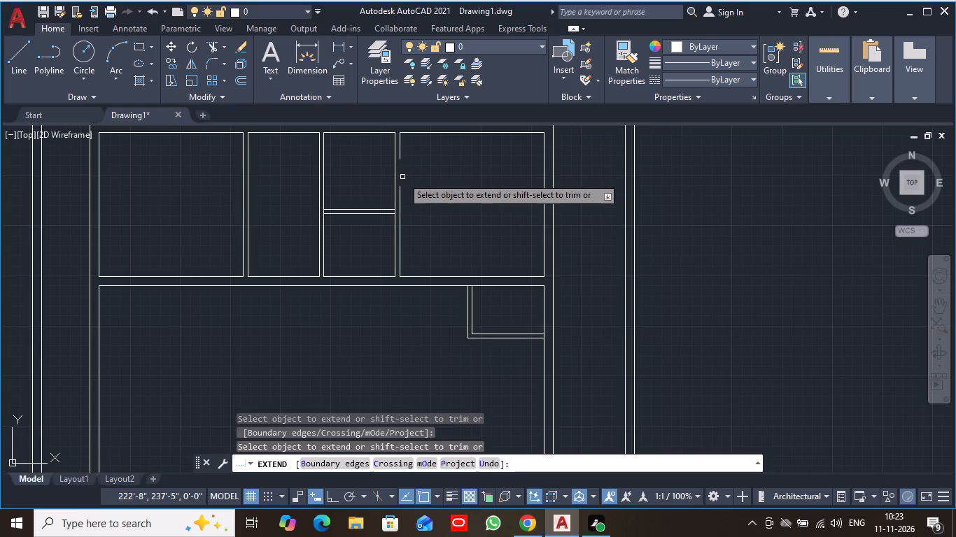
scroll(402, 177, up, 2)
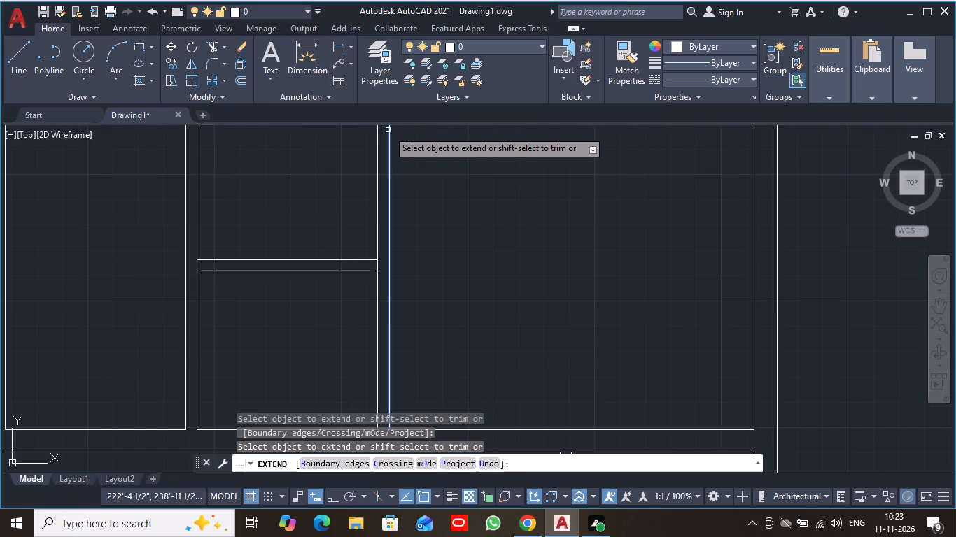
click(388, 130)
key(Escape)
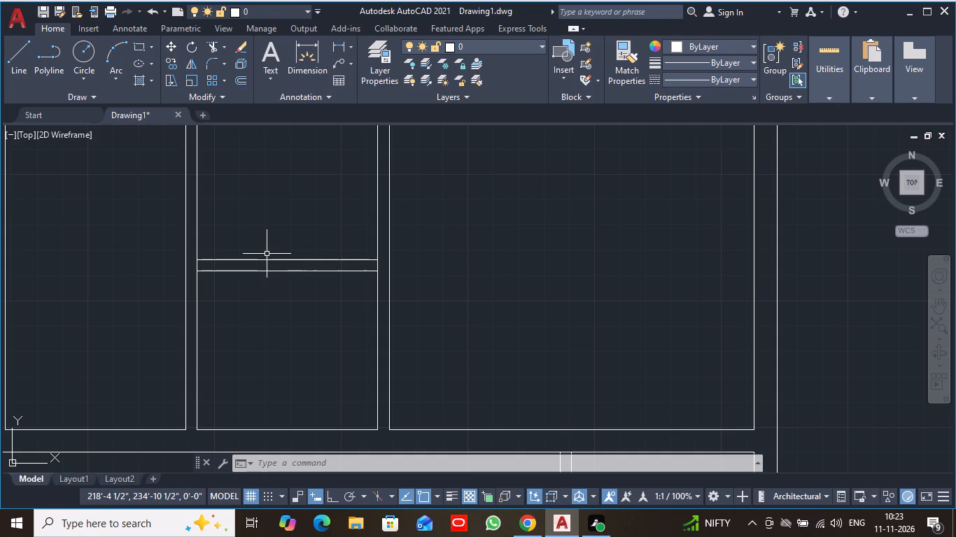
Move the narrow room's two horizontal partition lines straight up together by about 10".
scroll(351, 237, down, 1)
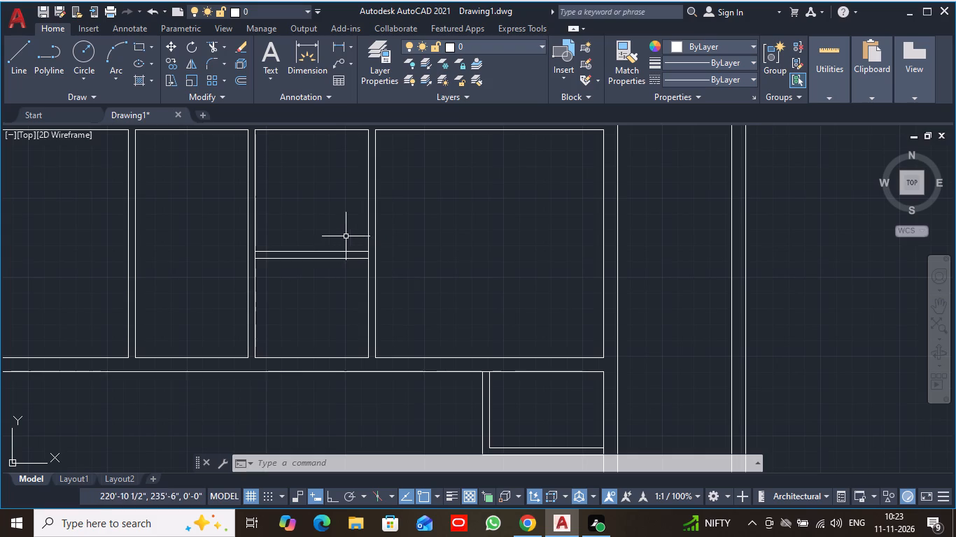
middle_drag(328, 321, 360, 370)
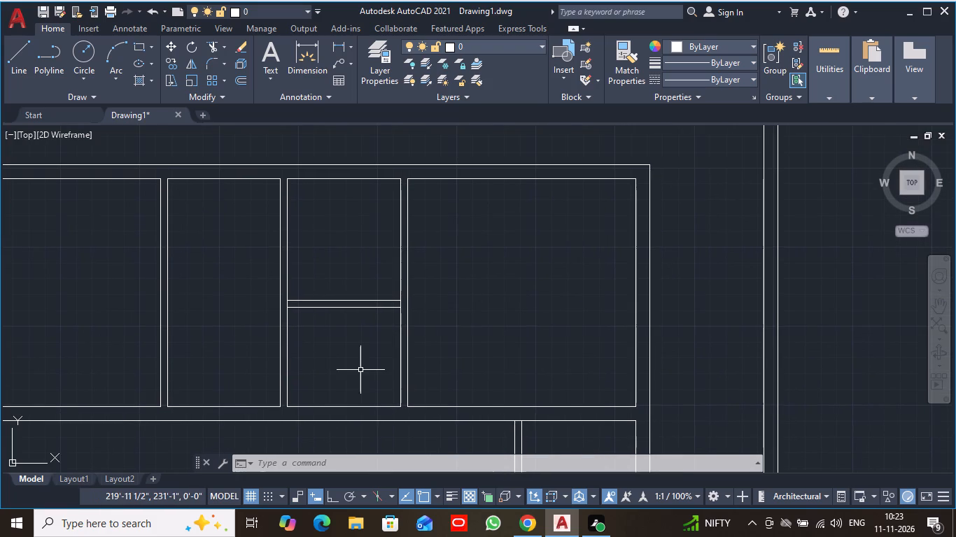
text(move)
key(Return)
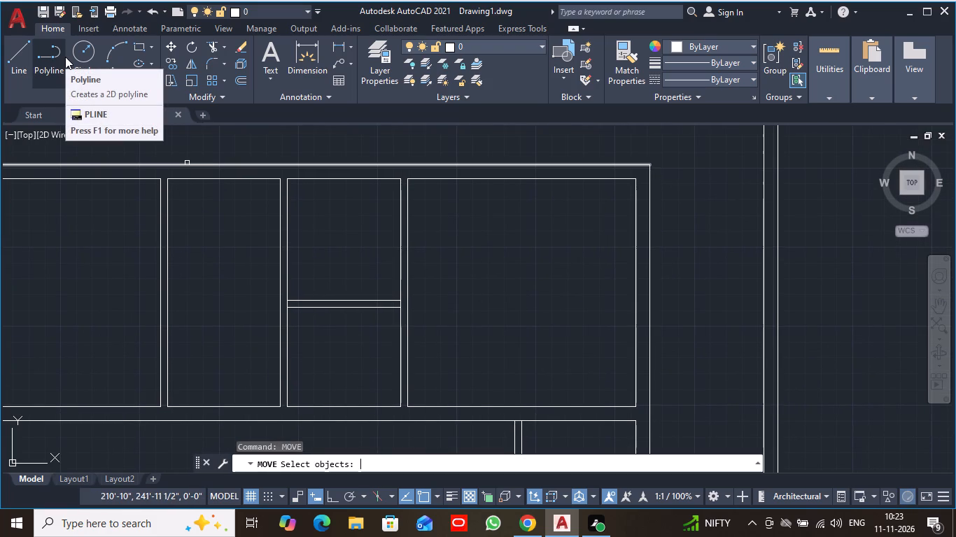
click(339, 300)
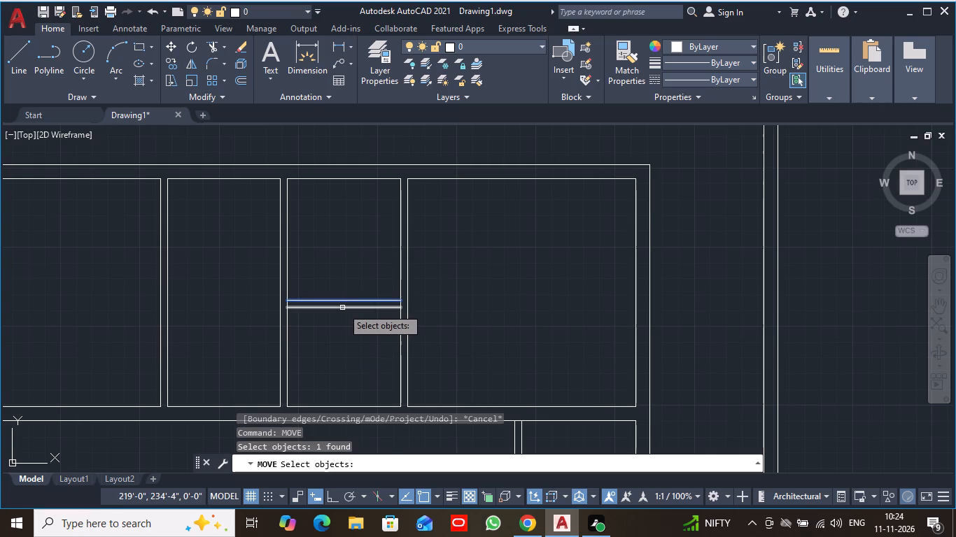
click(342, 308)
key(Return)
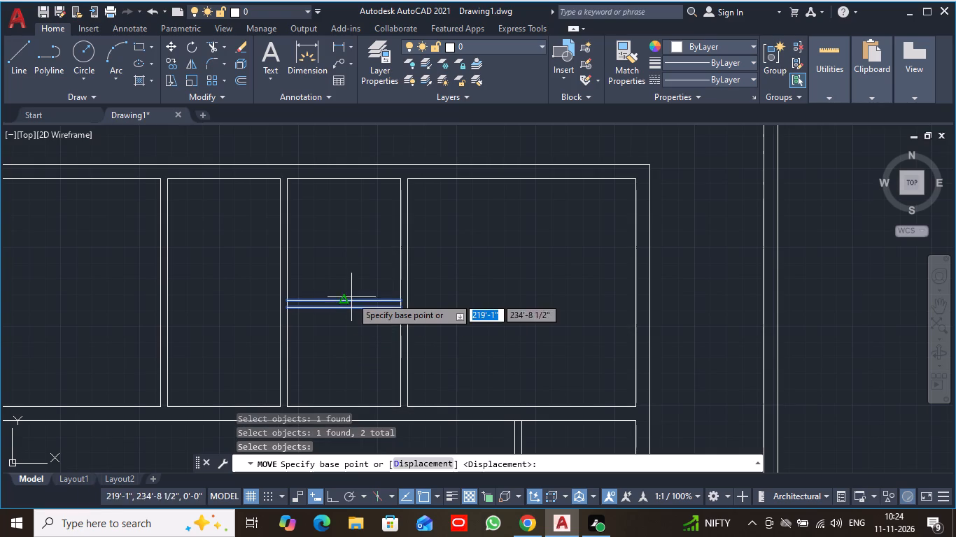
drag(343, 301, 343, 296)
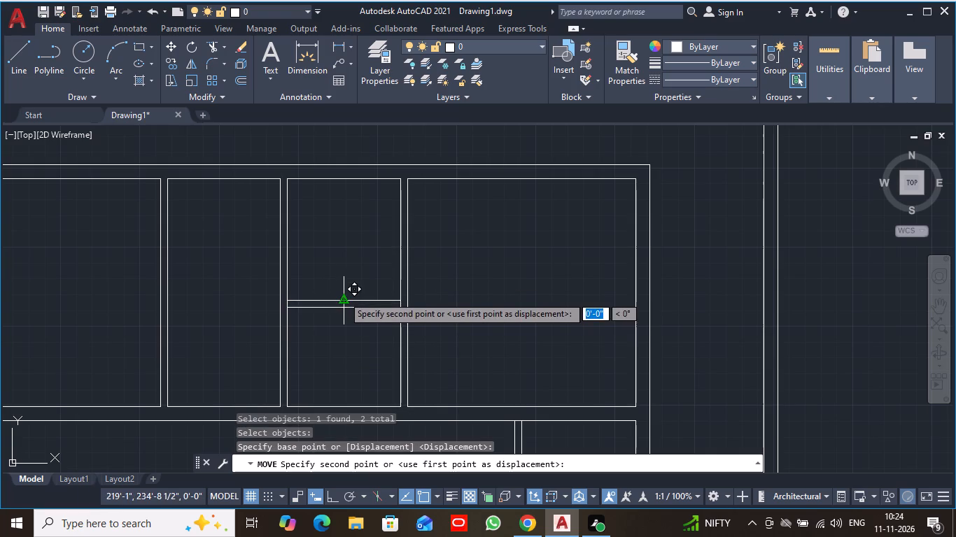
drag(343, 296, 343, 285)
click(343, 285)
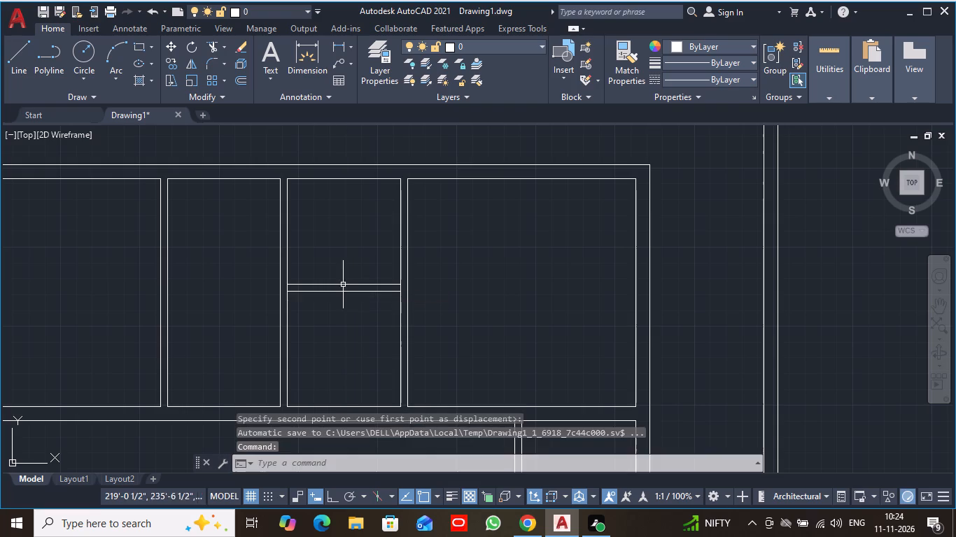
Trim the side partition faces between the two moved horizontal lines, at both the right and left ends.
scroll(378, 349, down, 2)
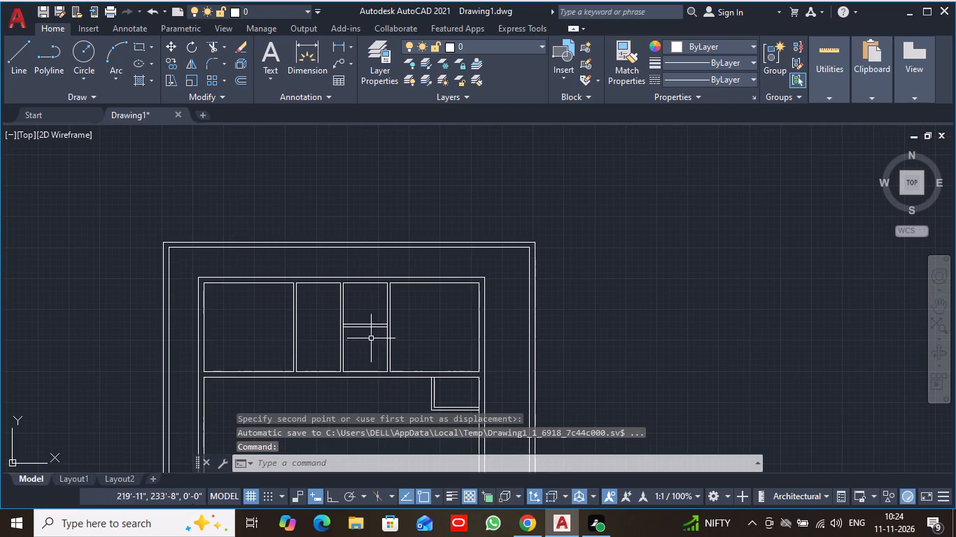
scroll(370, 341, up, 2)
middle_drag(370, 359, 377, 289)
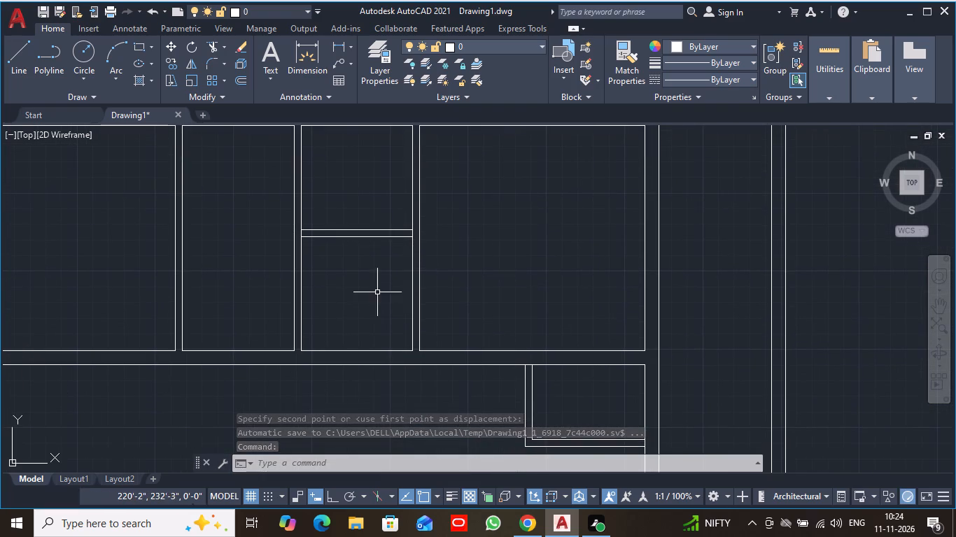
text(trim)
key(space)
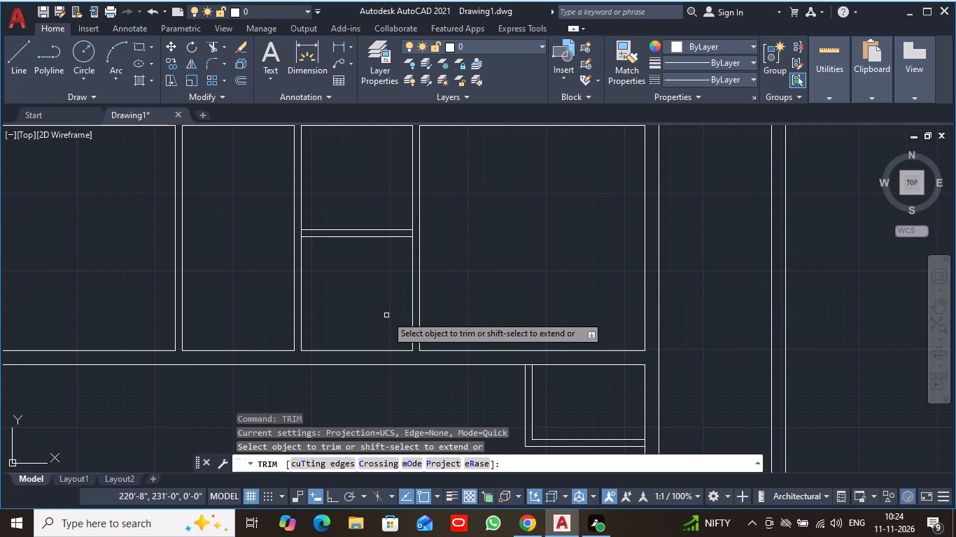
scroll(386, 315, up, 1)
middle_drag(384, 259, 369, 314)
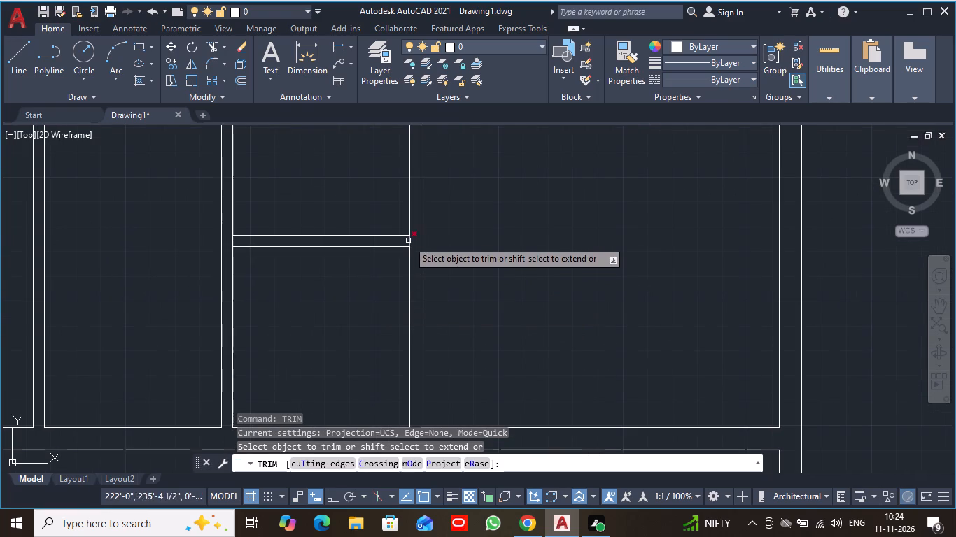
click(408, 242)
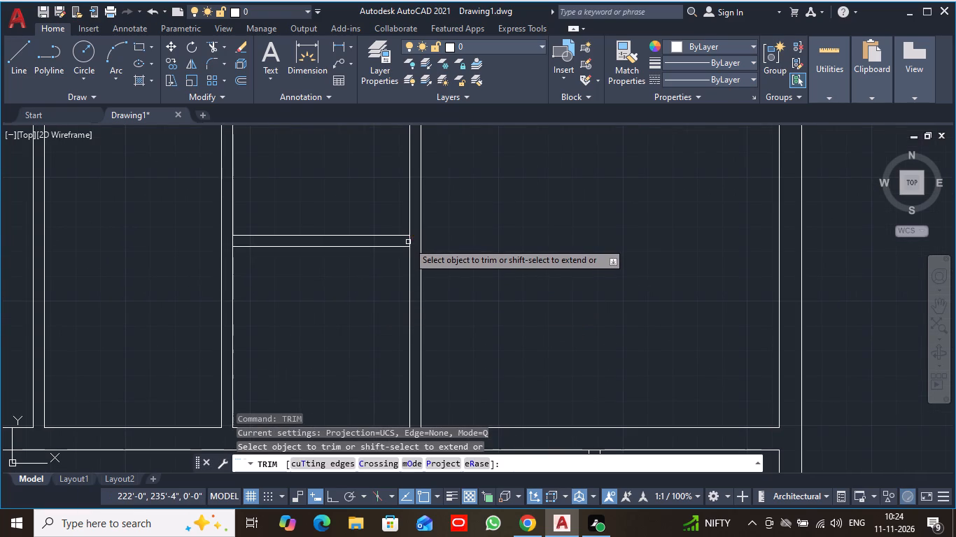
scroll(343, 289, up, 3)
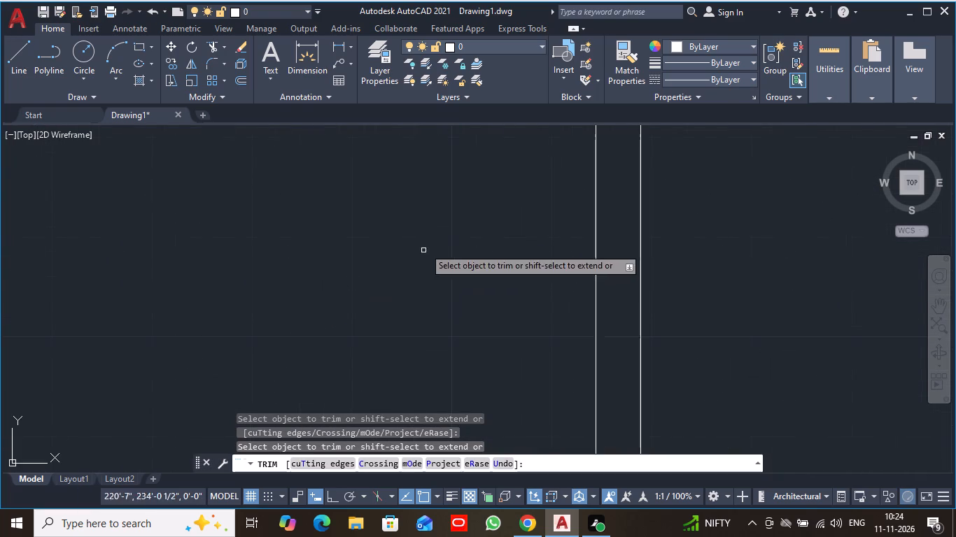
middle_drag(424, 248, 354, 361)
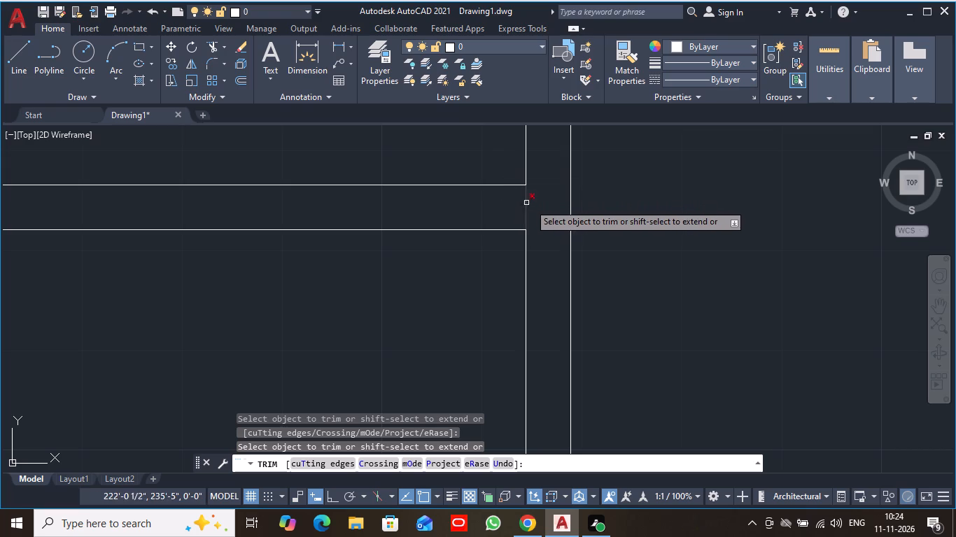
click(526, 206)
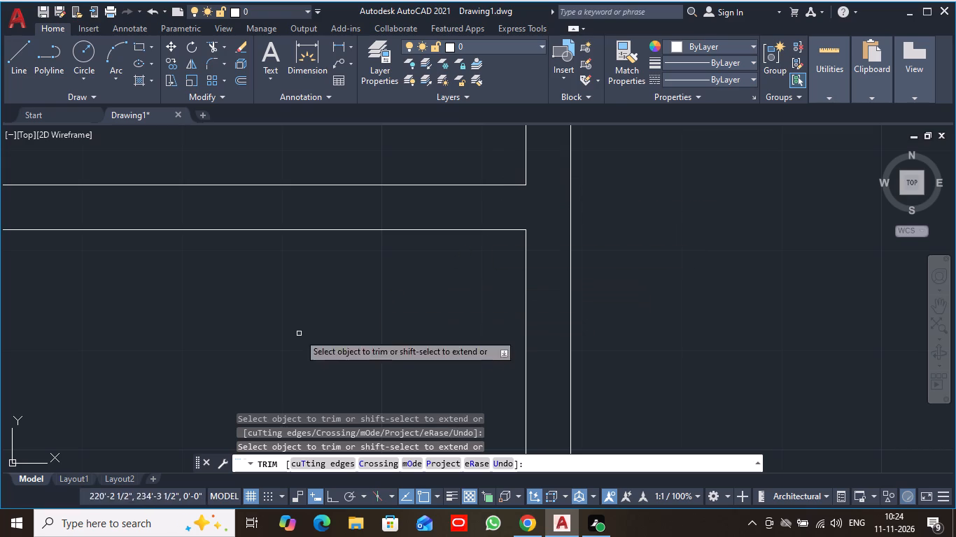
middle_drag(179, 288, 596, 284)
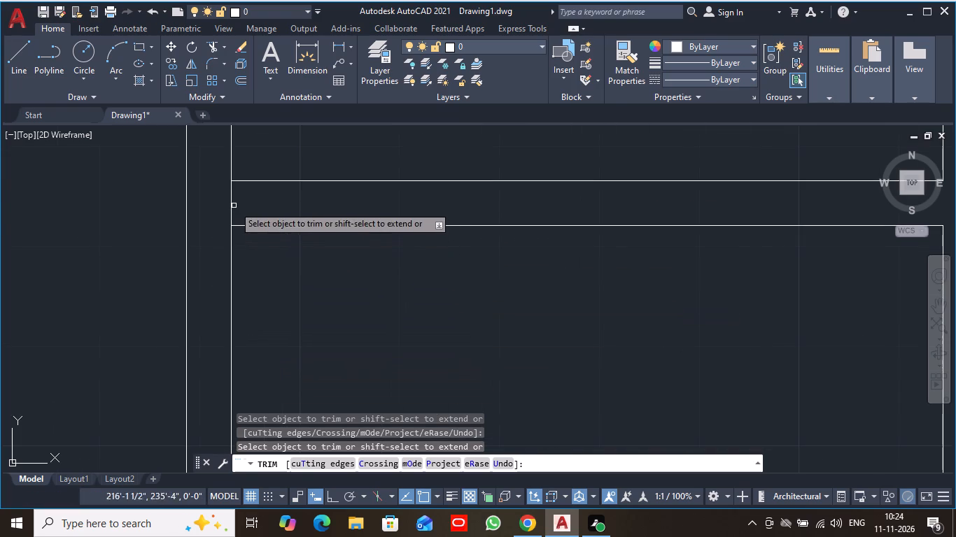
click(232, 202)
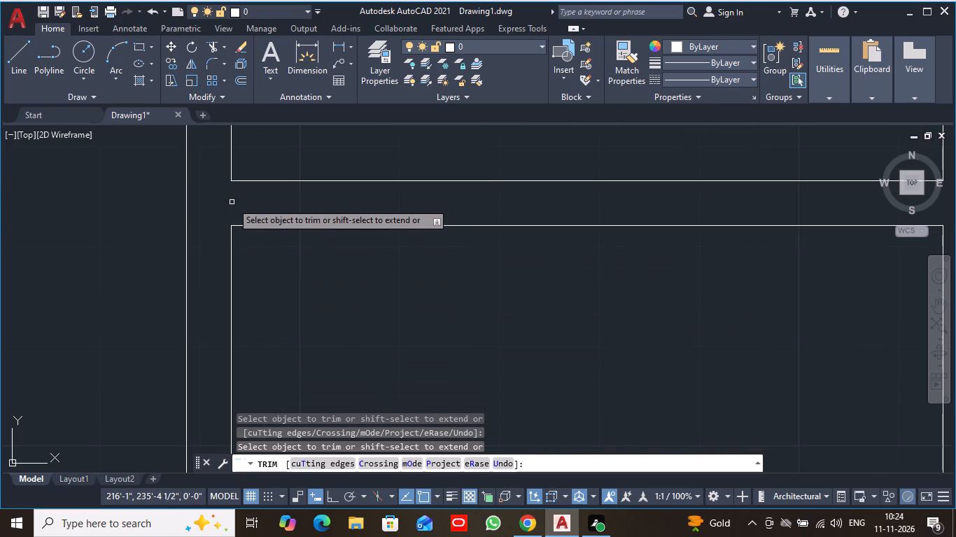
key(Escape)
scroll(232, 202, down, 4)
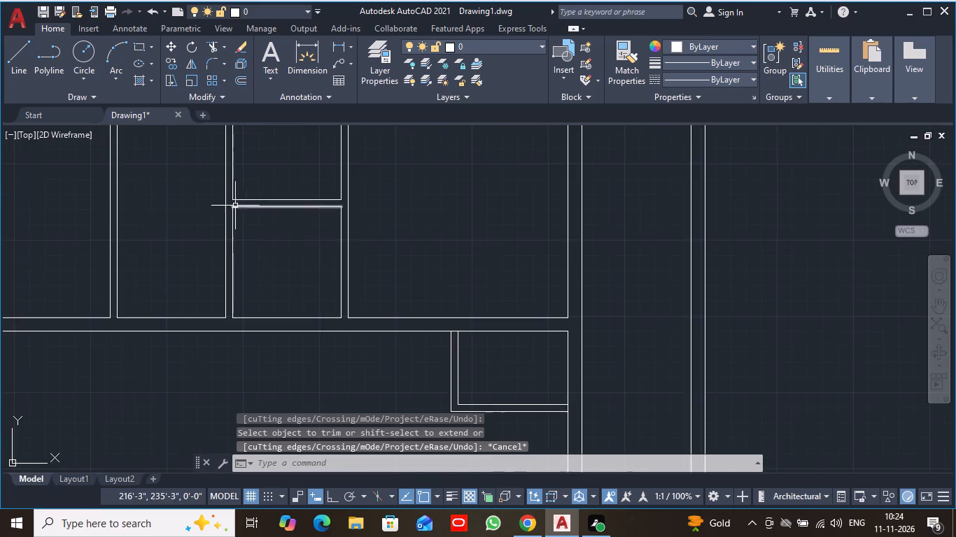
Offset the bottom wall line of the undivided narrow room 2' upward into that room.
scroll(235, 206, down, 1)
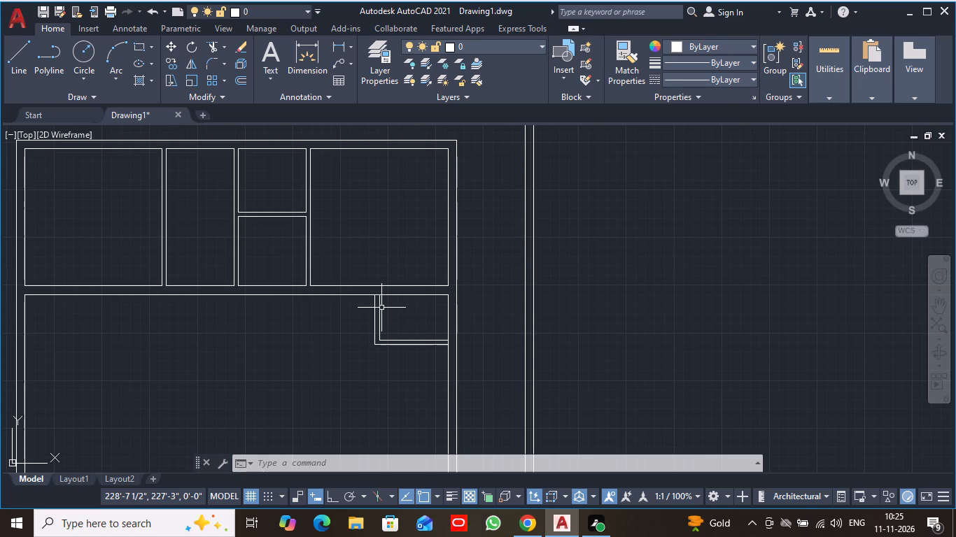
click(241, 79)
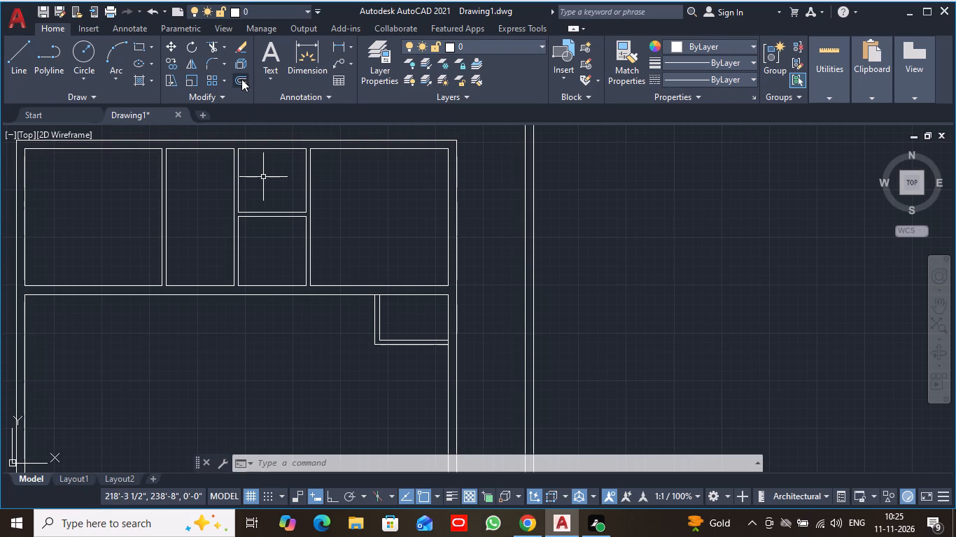
key(2)
key(apostrophe)
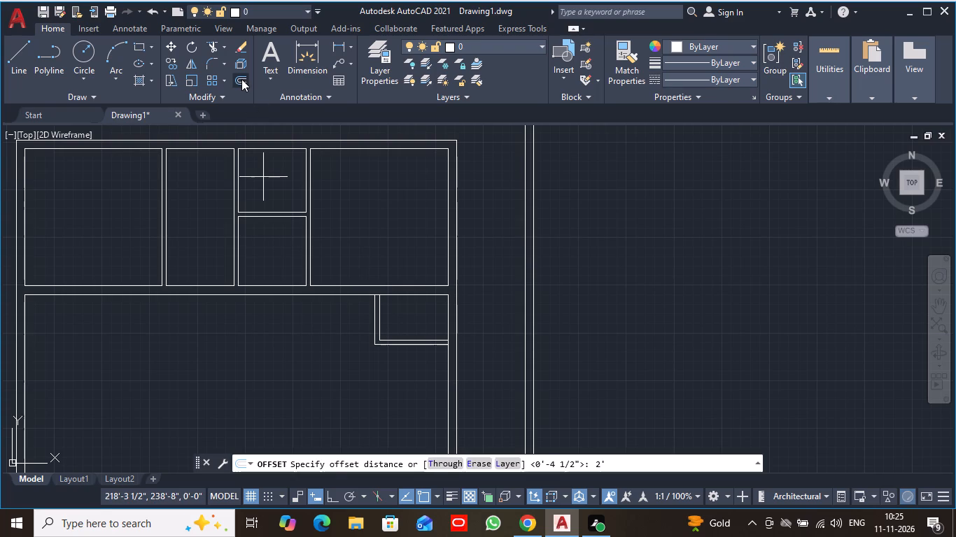
key(Return)
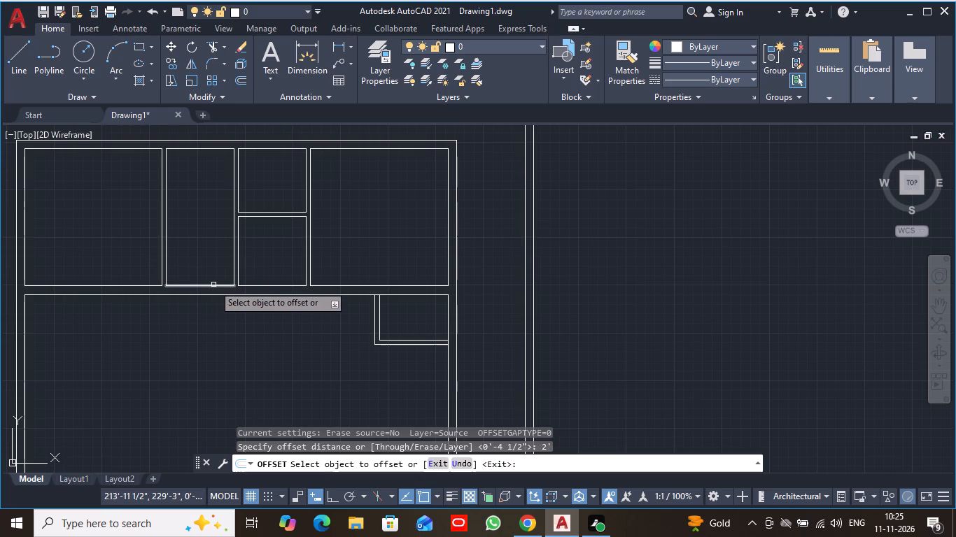
click(213, 285)
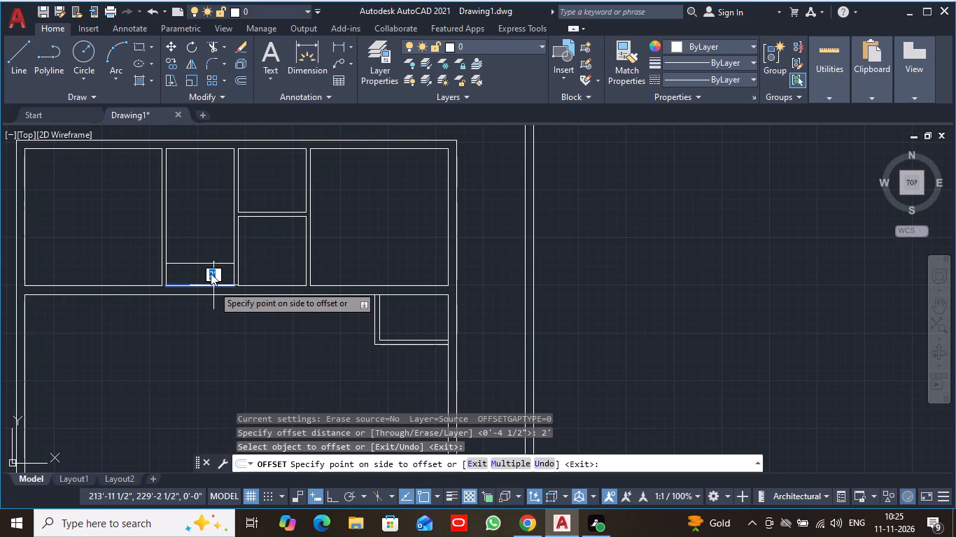
click(211, 271)
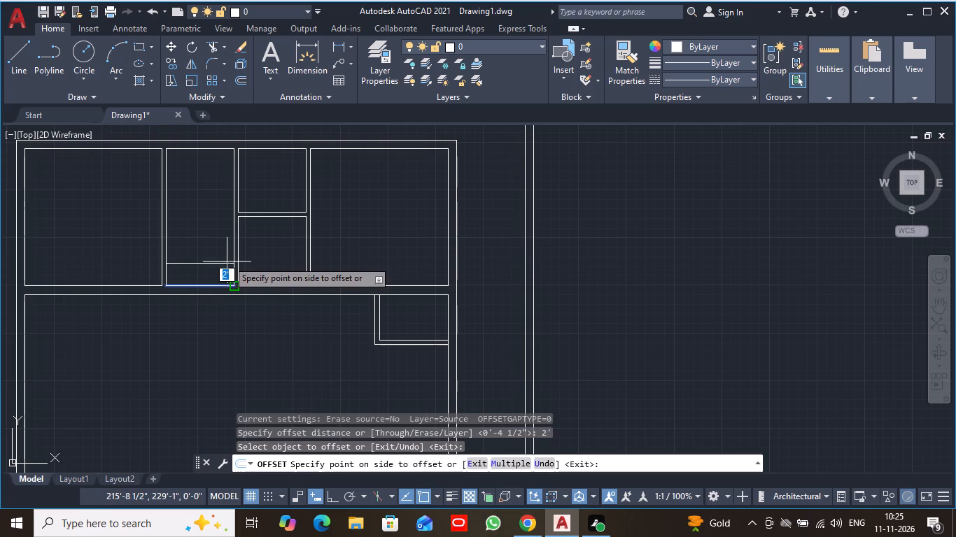
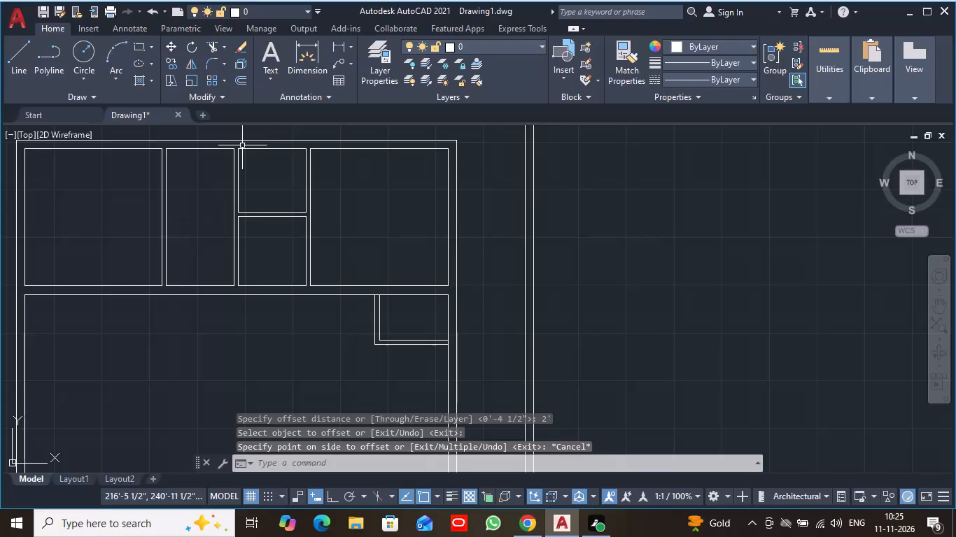
Offset the bottom wall line of the undivided narrow room 2' upward into that room.
click(245, 81)
key(2)
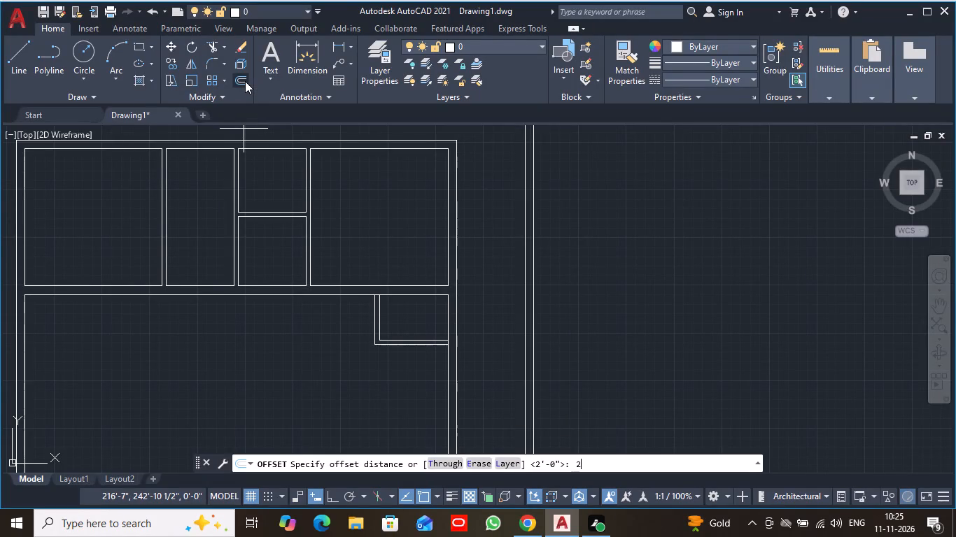
key(apostrophe)
key(Return)
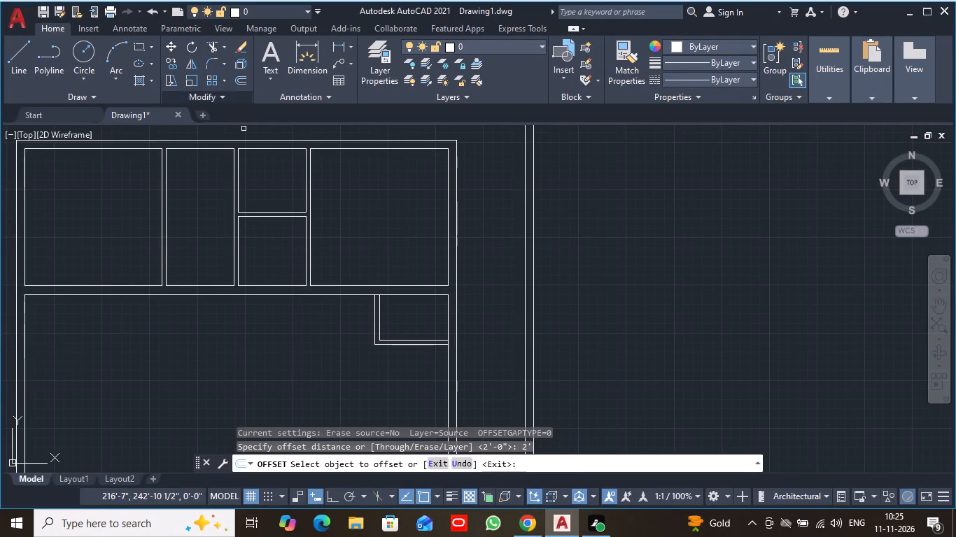
click(206, 286)
click(205, 269)
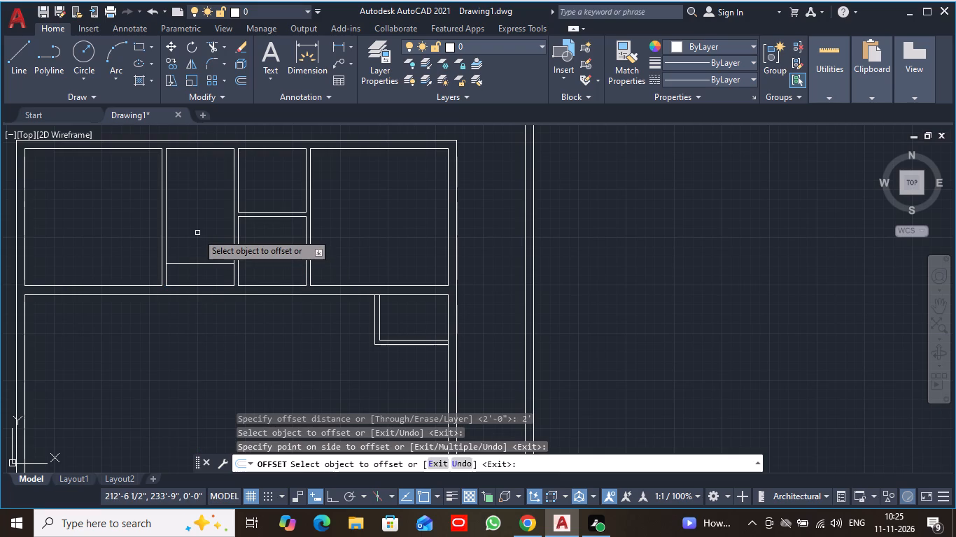
Offset the new horizontal line in the undivided narrow room 4.5" upward to give the cross partition its thickness.
click(240, 79)
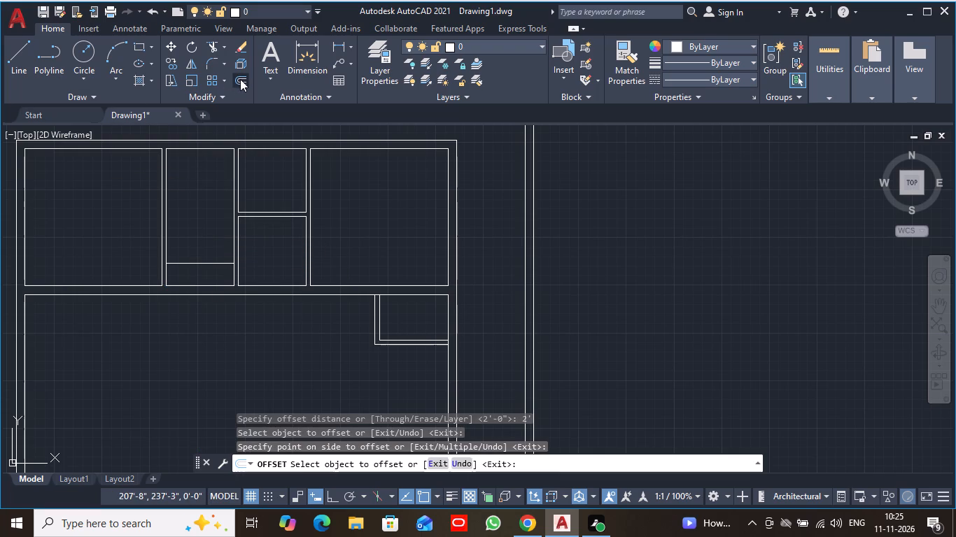
key(4)
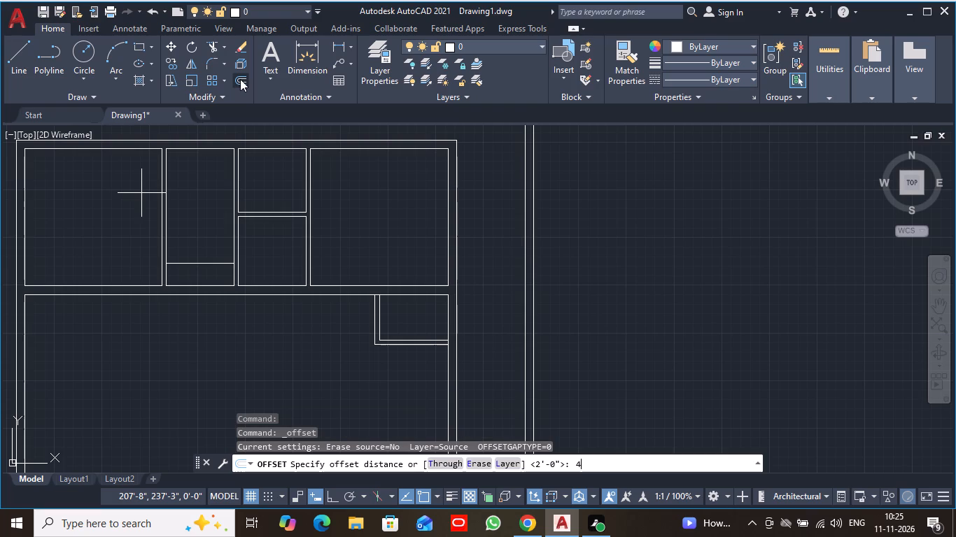
text(.5)
key(shift+quotedbl)
key(Return)
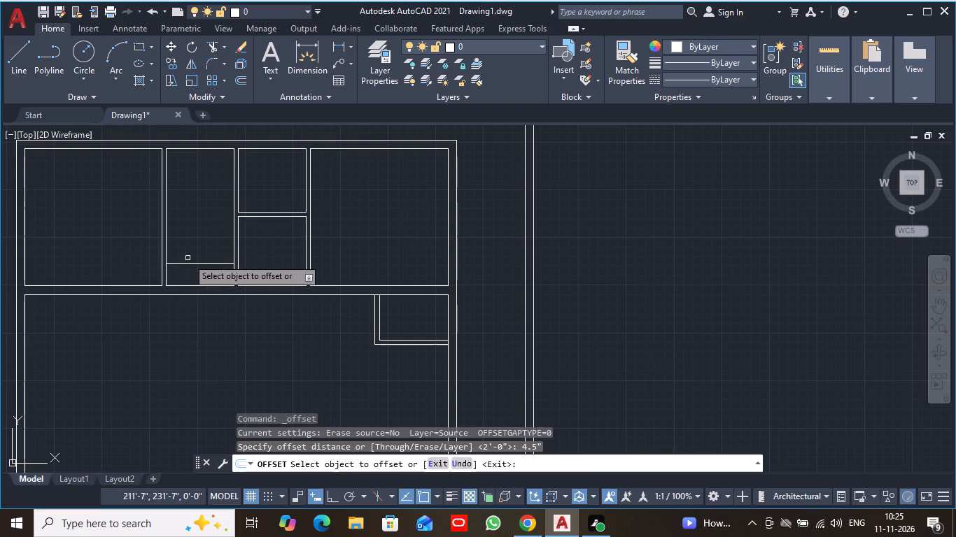
click(197, 264)
click(197, 259)
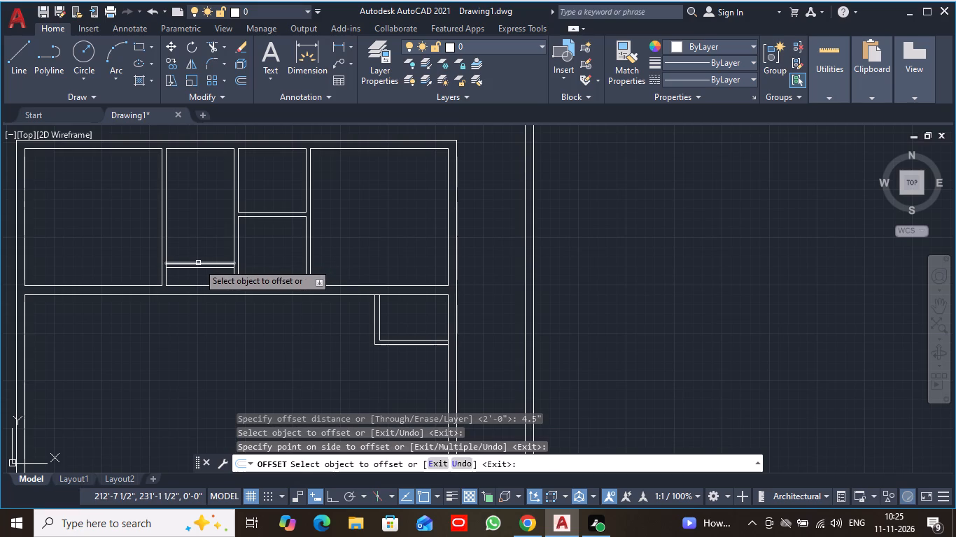
key(ctrl+z)
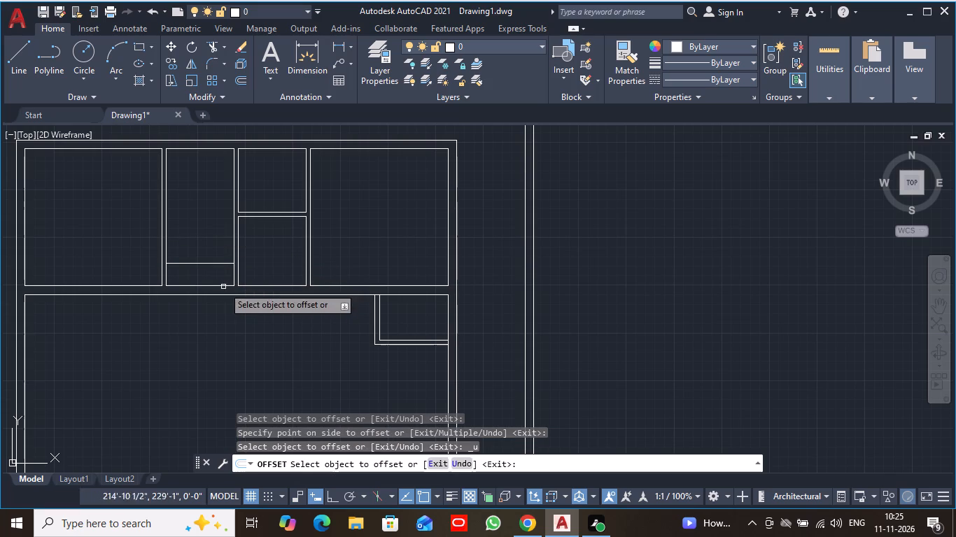
click(214, 264)
click(218, 248)
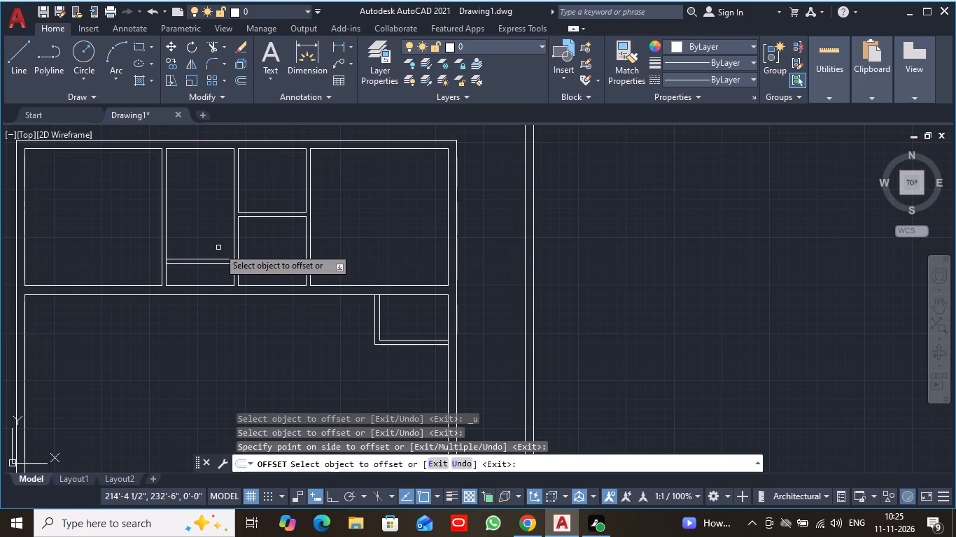
key(Escape)
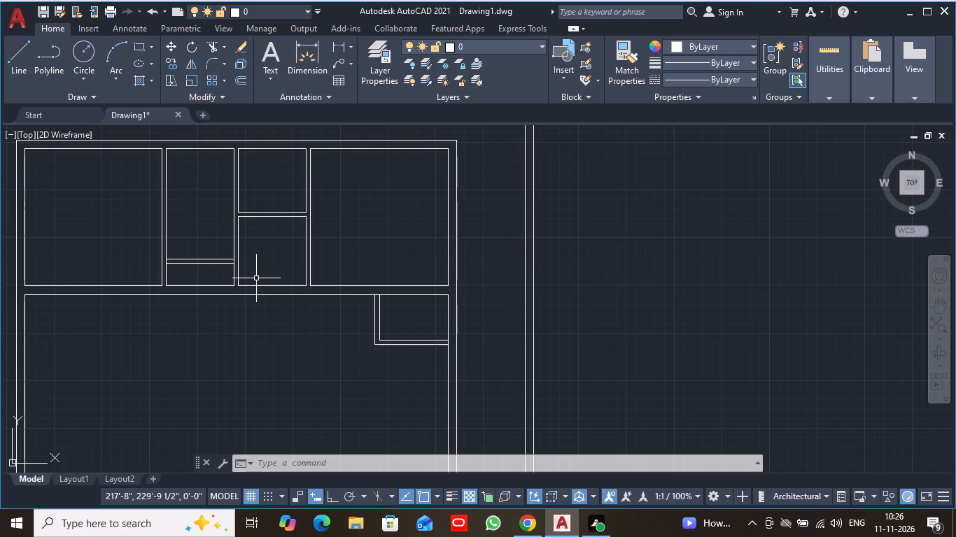
Extend the cross partition's upper line across the narrow room's left partition to its outer face.
text(ext)
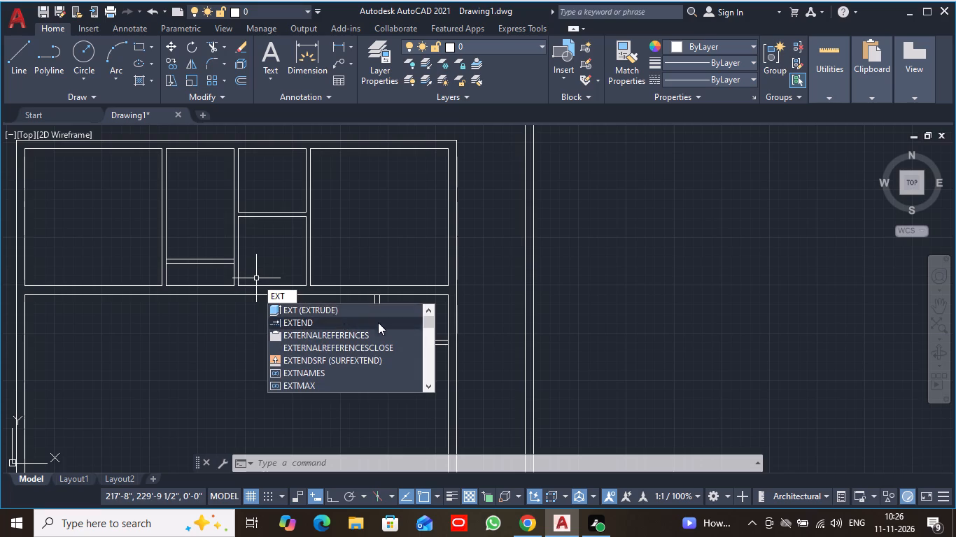
click(314, 323)
scroll(167, 303, up, 2)
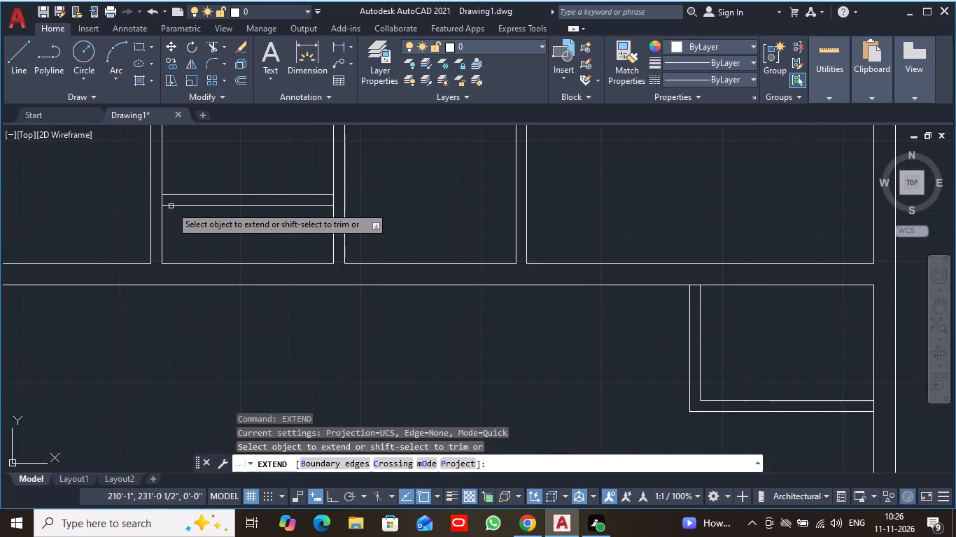
middle_drag(171, 206, 308, 298)
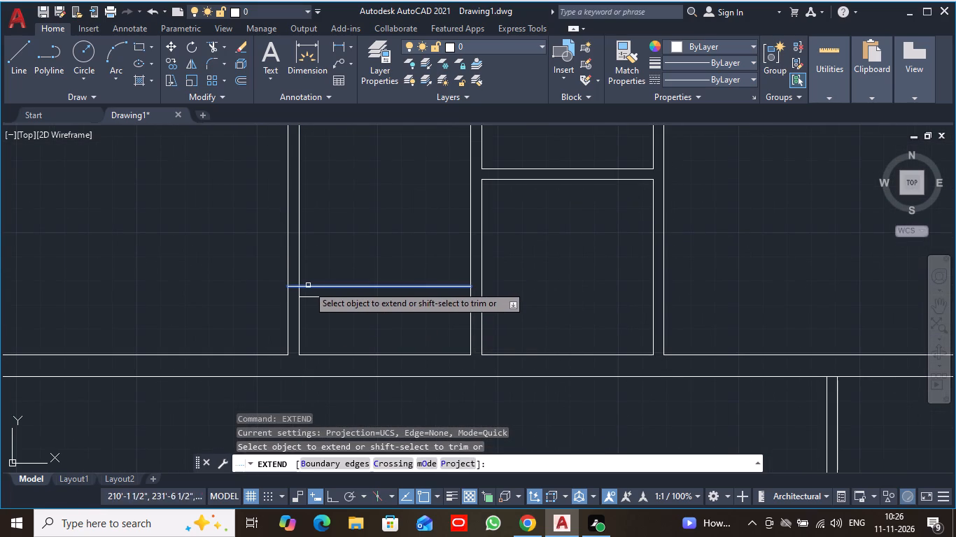
click(309, 285)
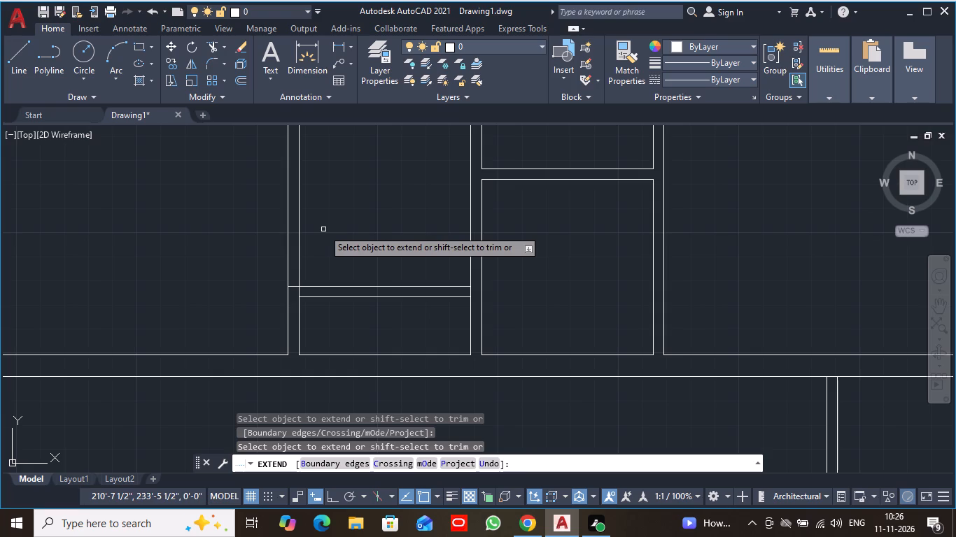
key(Escape)
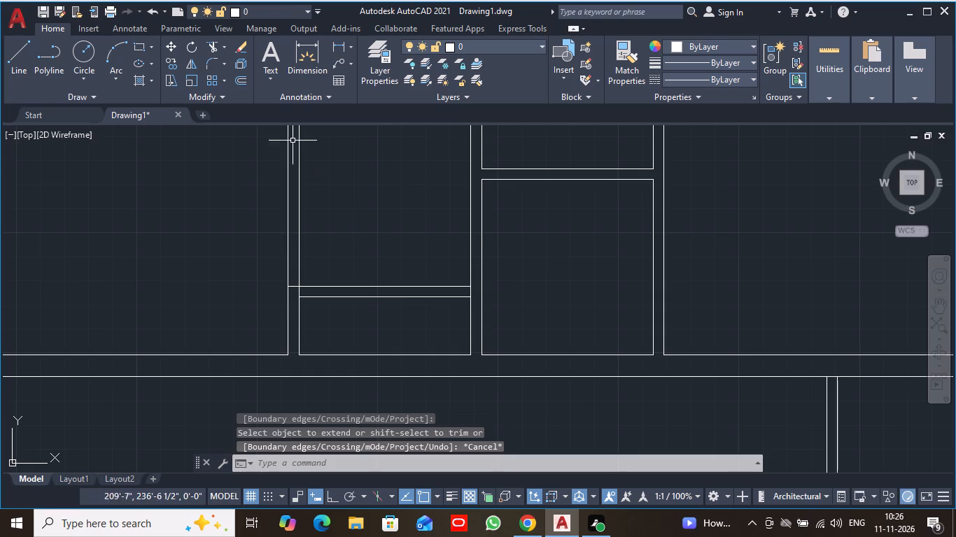
Offset the extended upper partition line 2.5' upward to mark the other side of the door opening.
click(243, 82)
key(2)
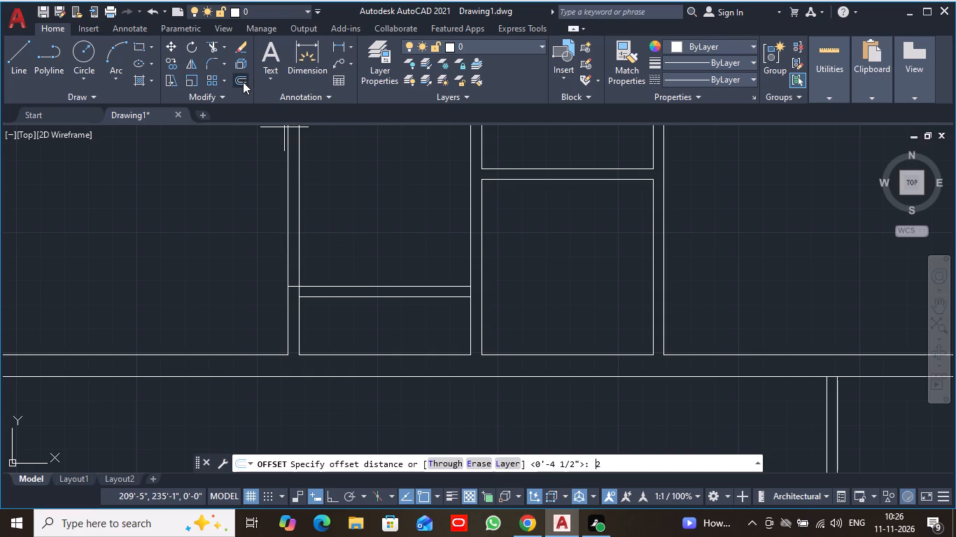
text(.5)
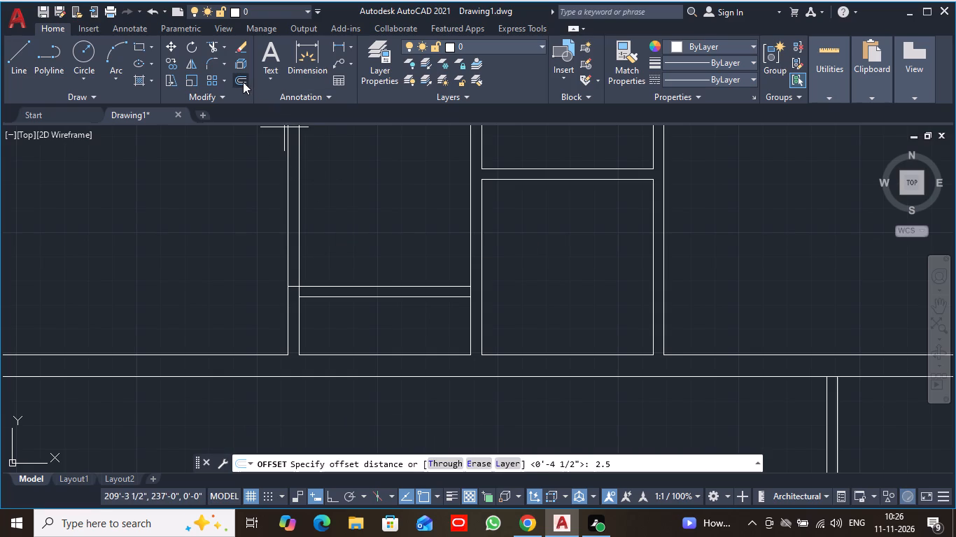
key(apostrophe)
key(Return)
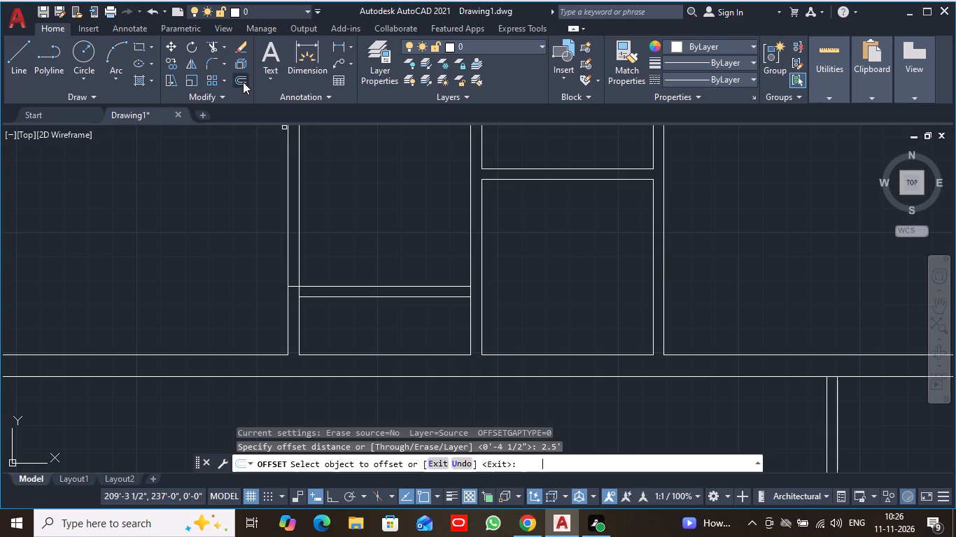
click(370, 285)
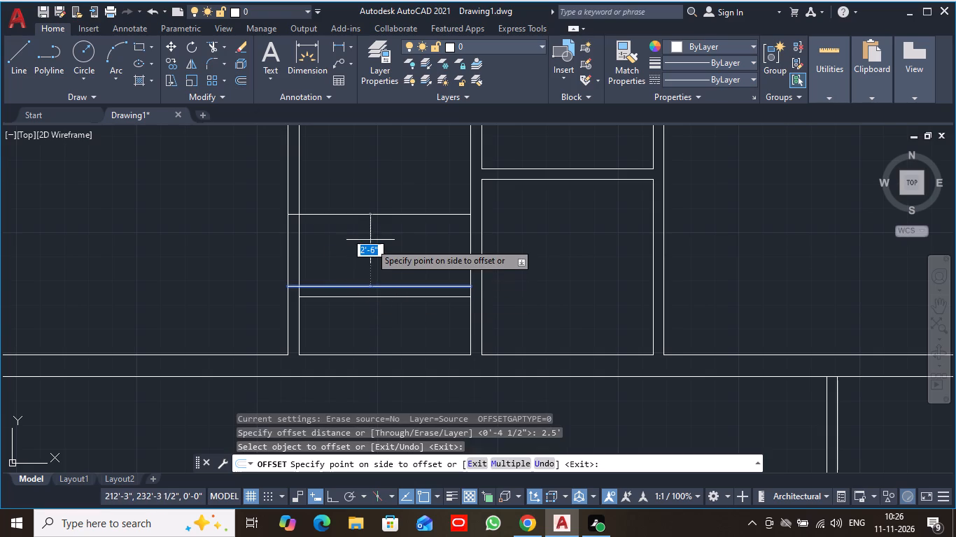
click(384, 227)
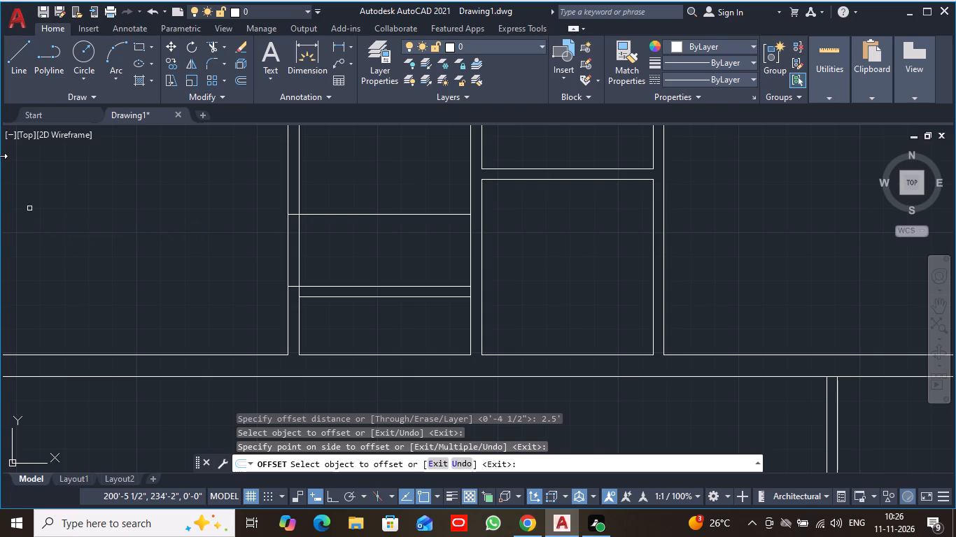
key(Escape)
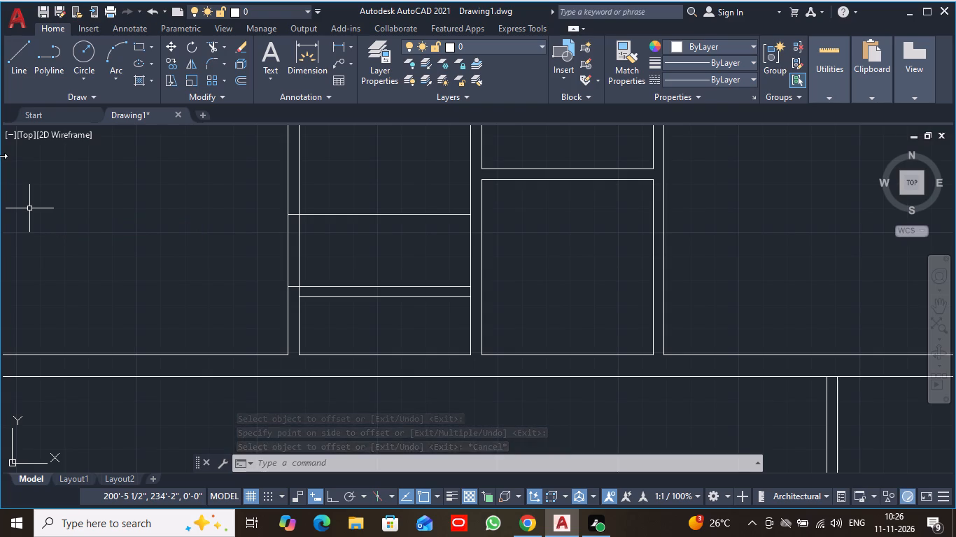
Trim both faces of the left partition between the two extended horizontal lines to cut the door opening.
text(tr)
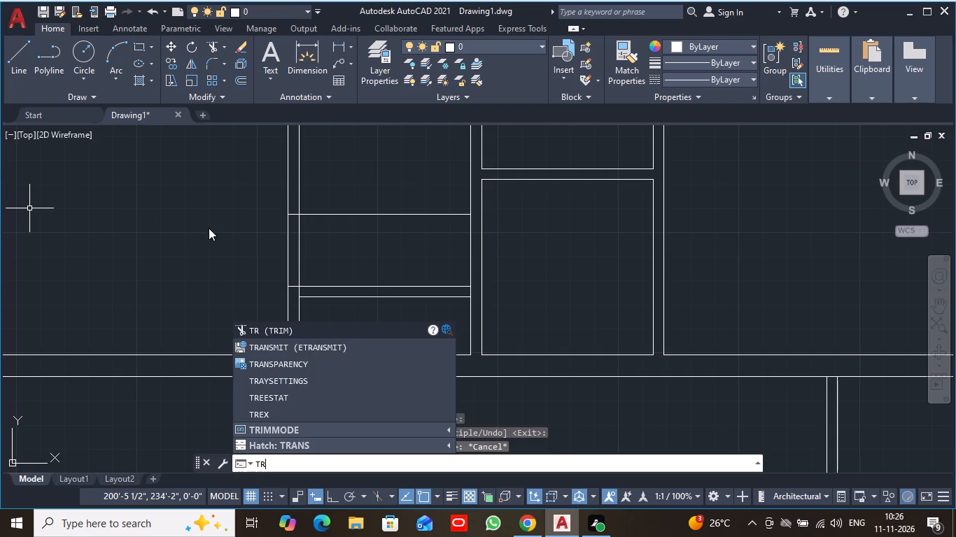
click(281, 328)
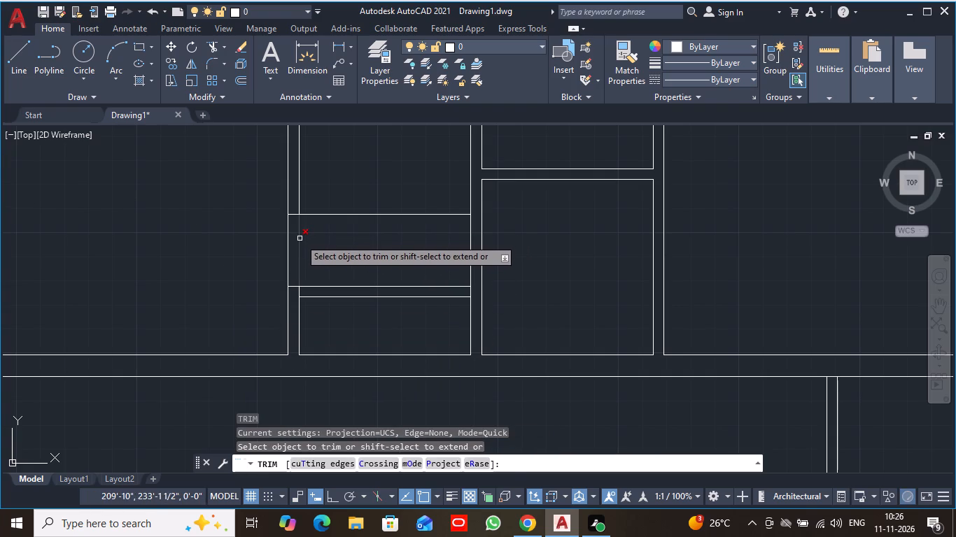
click(300, 238)
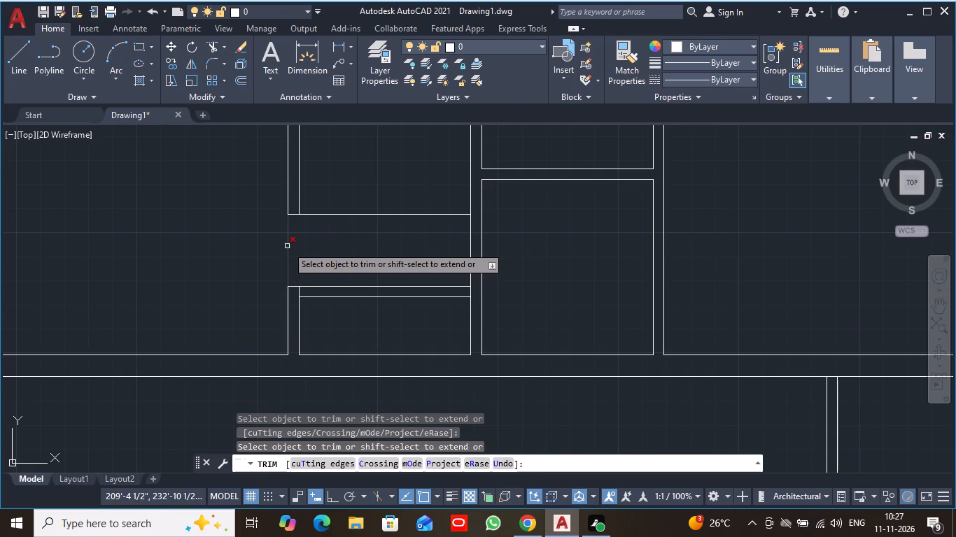
click(287, 246)
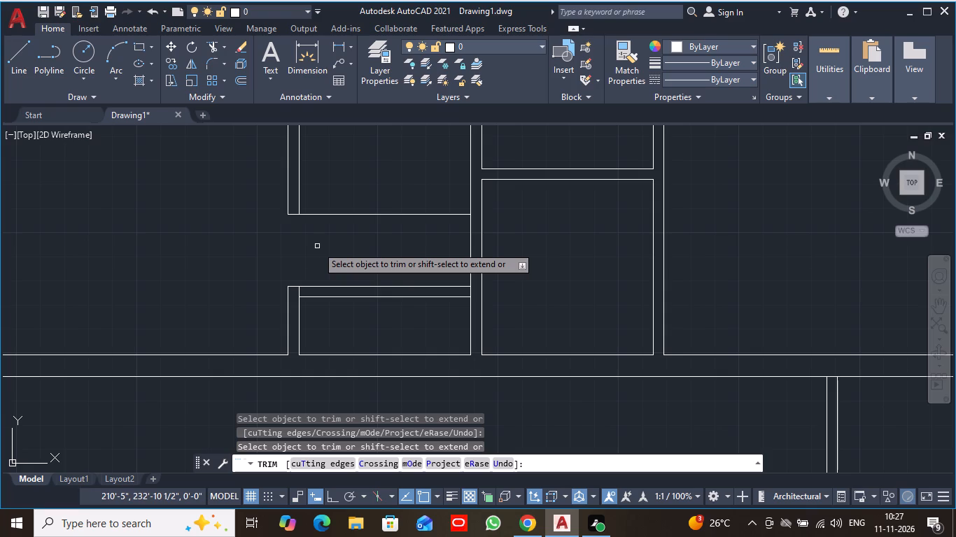
Trim the lower extended line inside the narrow room, leaving only its short end piece across the left partition.
scroll(317, 246, down, 2)
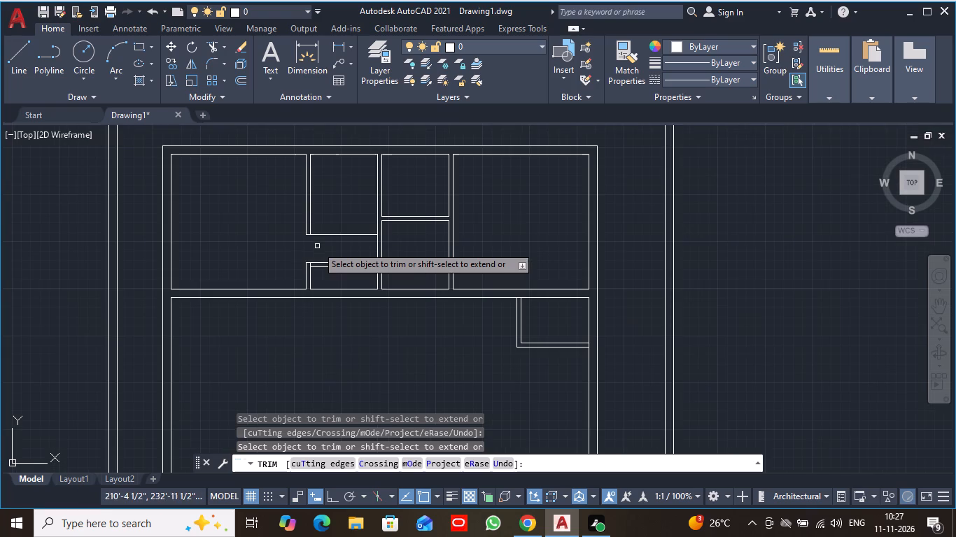
middle_drag(328, 245, 329, 273)
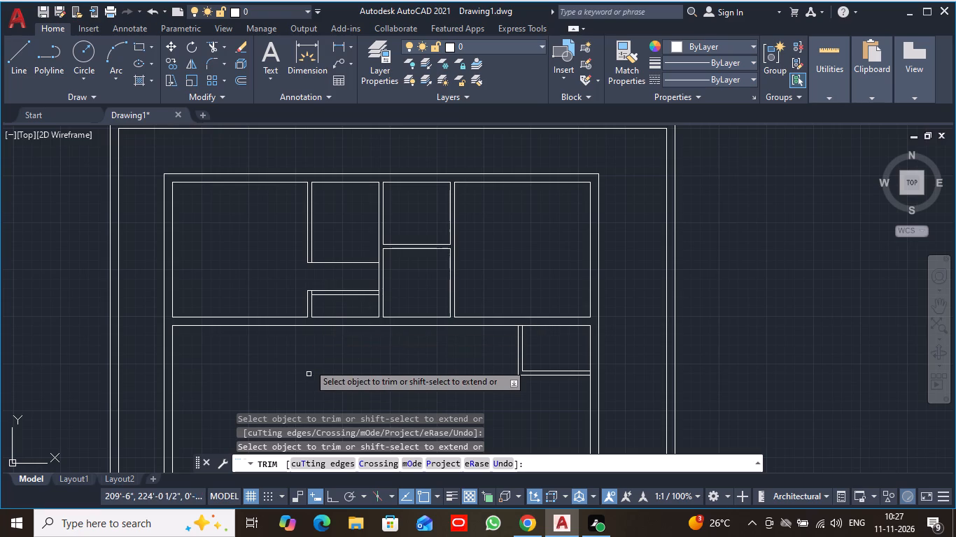
scroll(308, 359, up, 2)
middle_drag(350, 220, 339, 287)
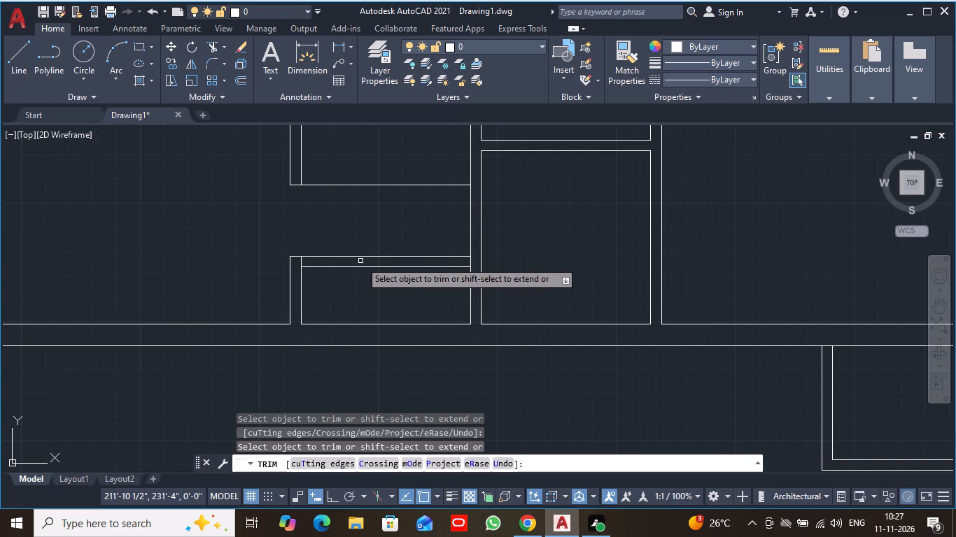
click(361, 258)
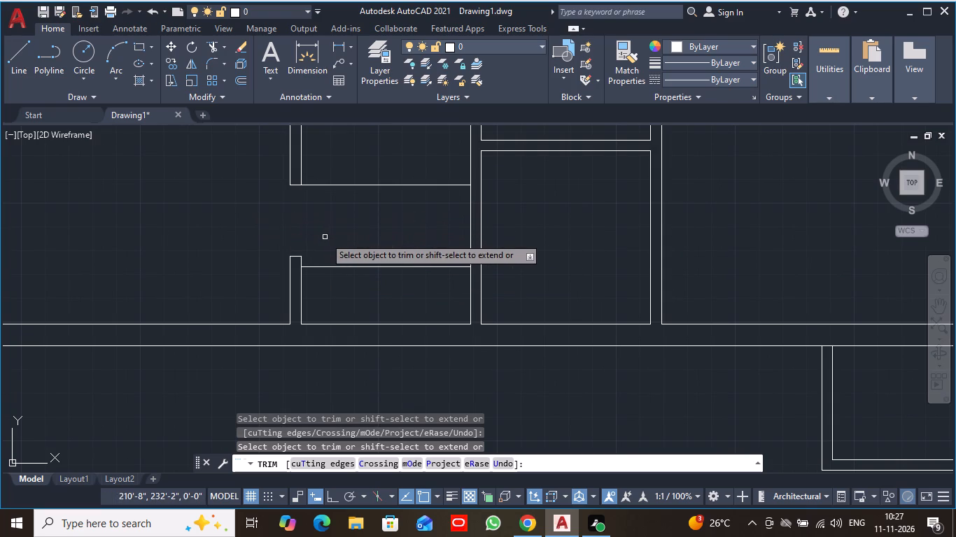
key(Escape)
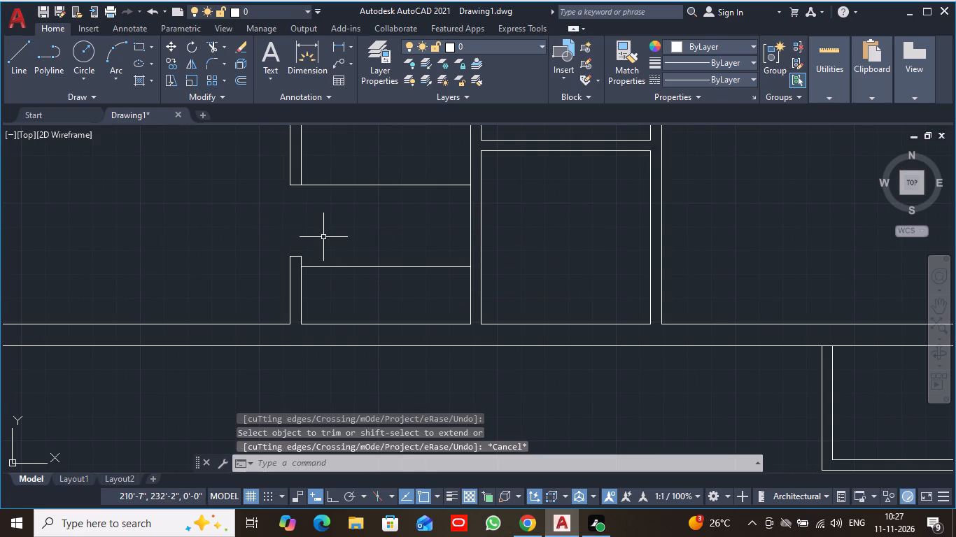
Offset the horizontal line at the upper edge of the door opening 4.5" downward.
click(246, 82)
key(4)
text(.5)
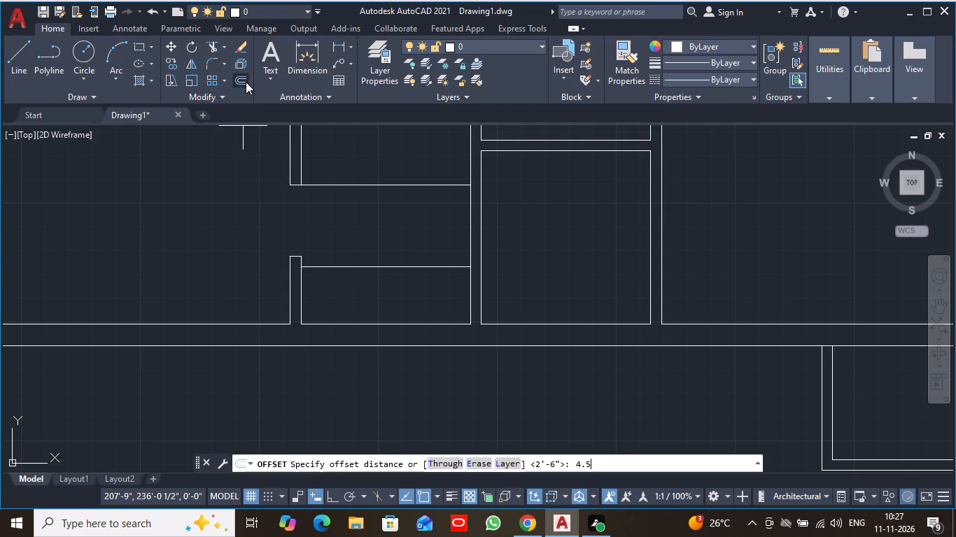
key(shift+quotedbl)
key(Return)
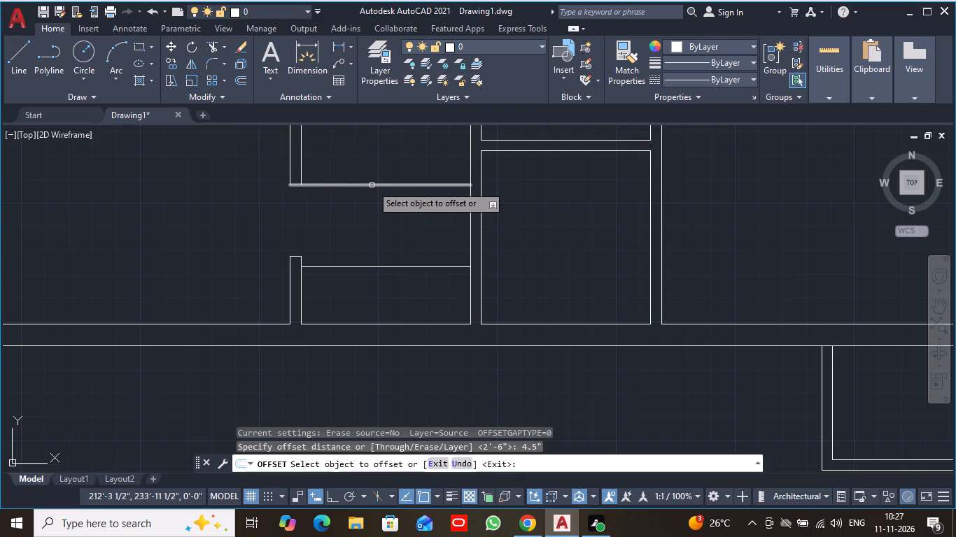
click(372, 185)
click(372, 178)
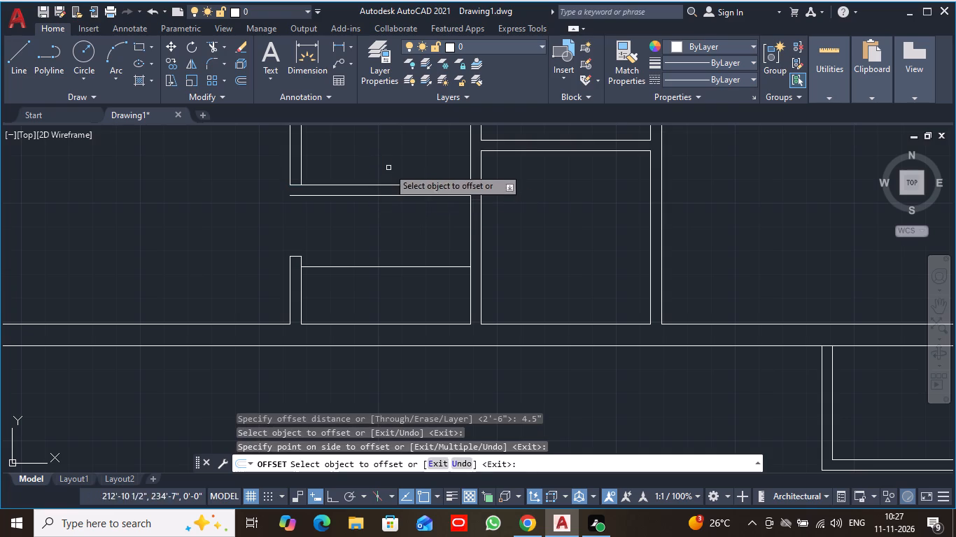
Undo the 4.5" downward offset of the line at the door opening's upper edge.
key(Escape)
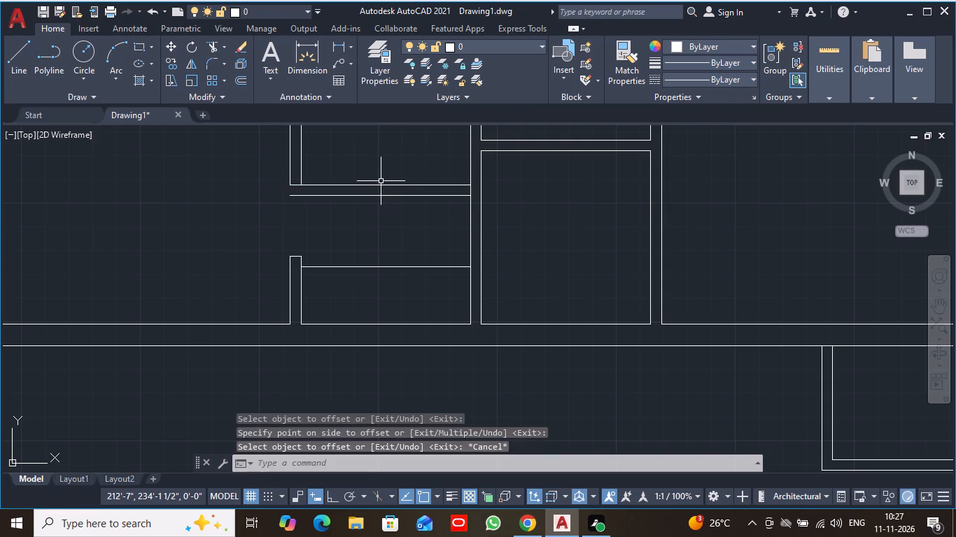
key(ctrl+z)
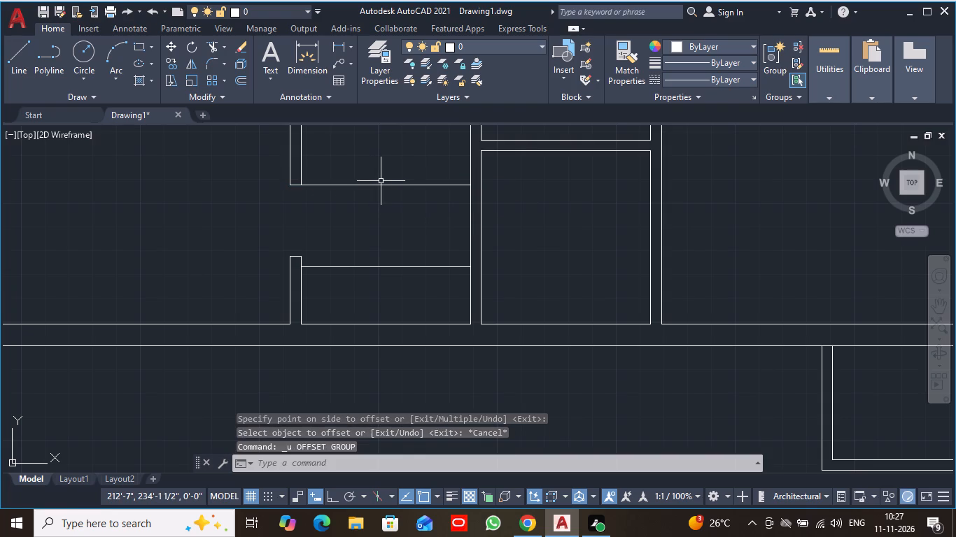
Offset the horizontal line at the upper edge of the door opening 4.5" upward to form the partition thickness.
click(242, 82)
key(4)
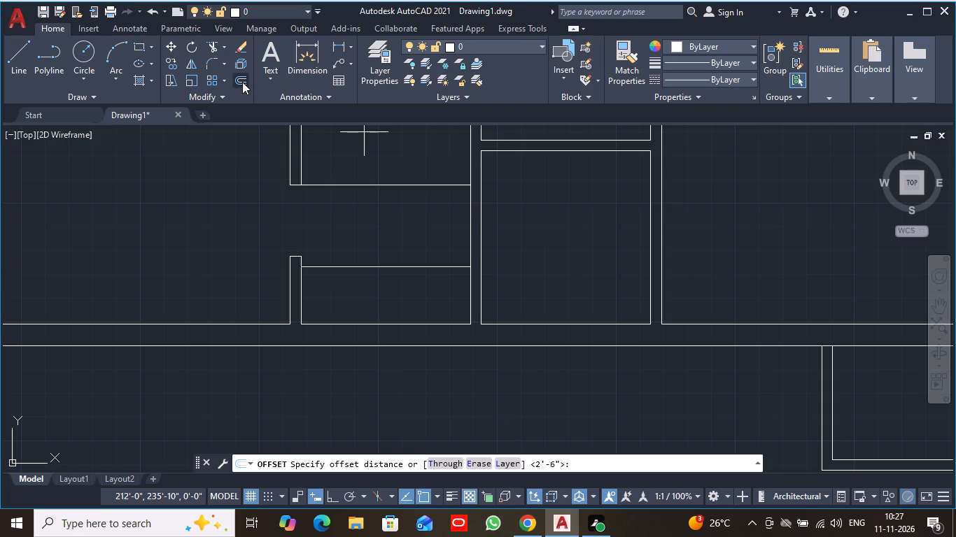
text(.5)
key(shift+quotedbl)
key(Return)
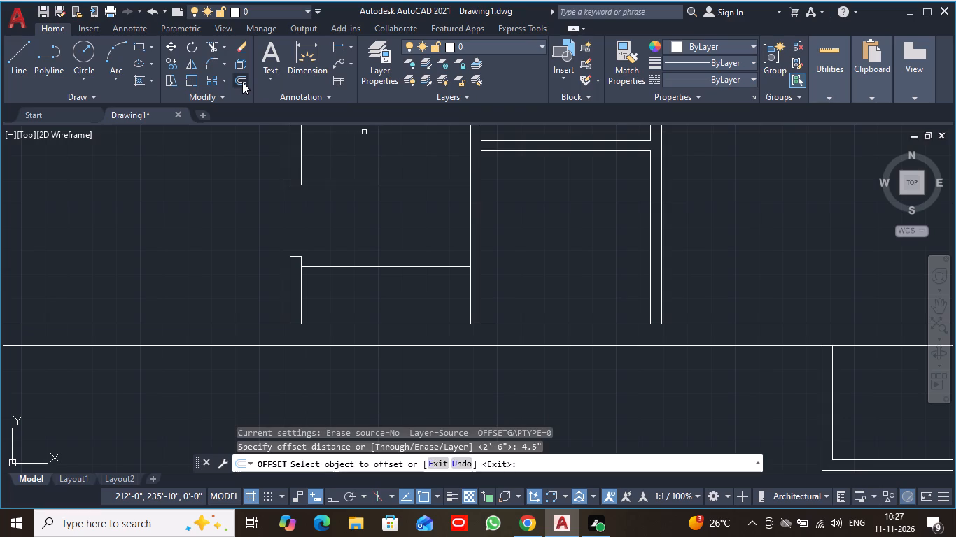
click(361, 184)
click(362, 174)
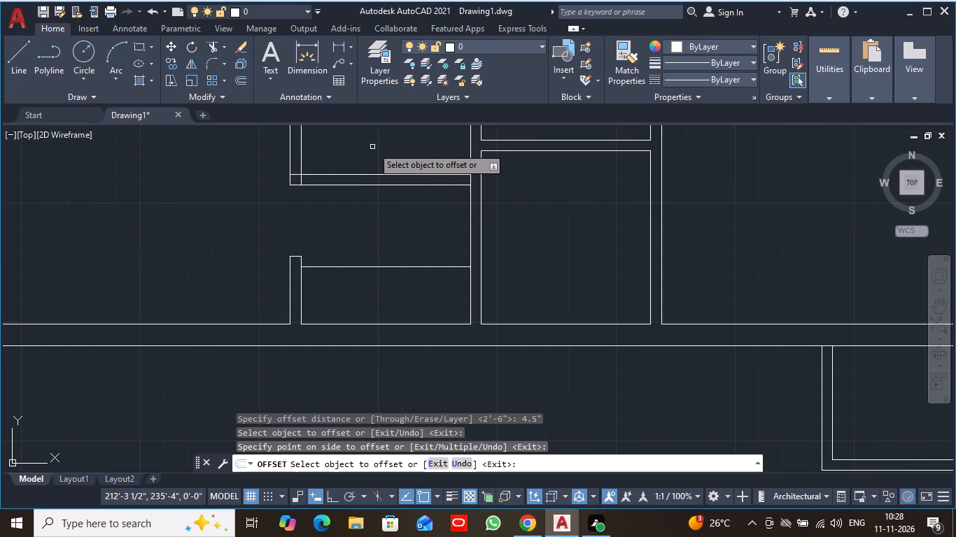
key(Escape)
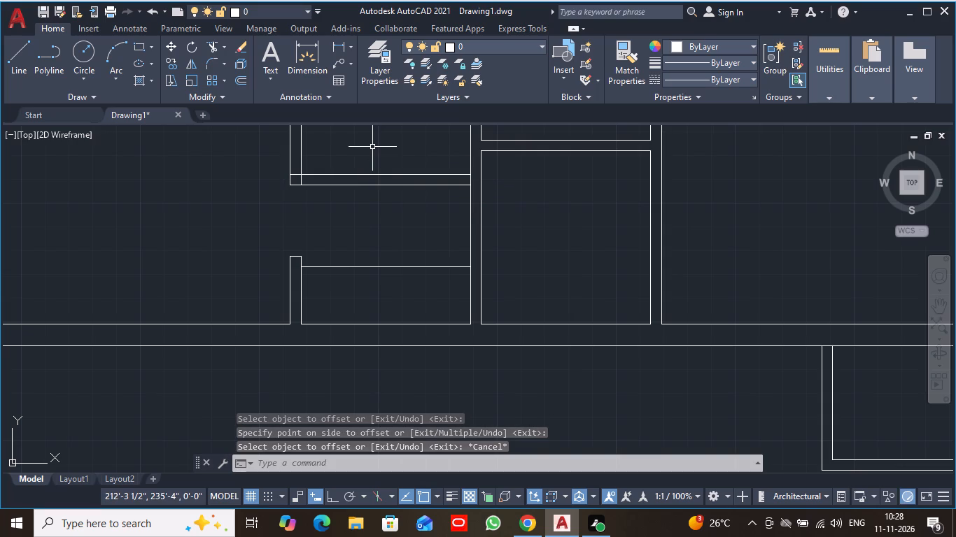
Offset the top inner wall line of the left narrow room 3.5' downward into the room.
scroll(389, 222, down, 6)
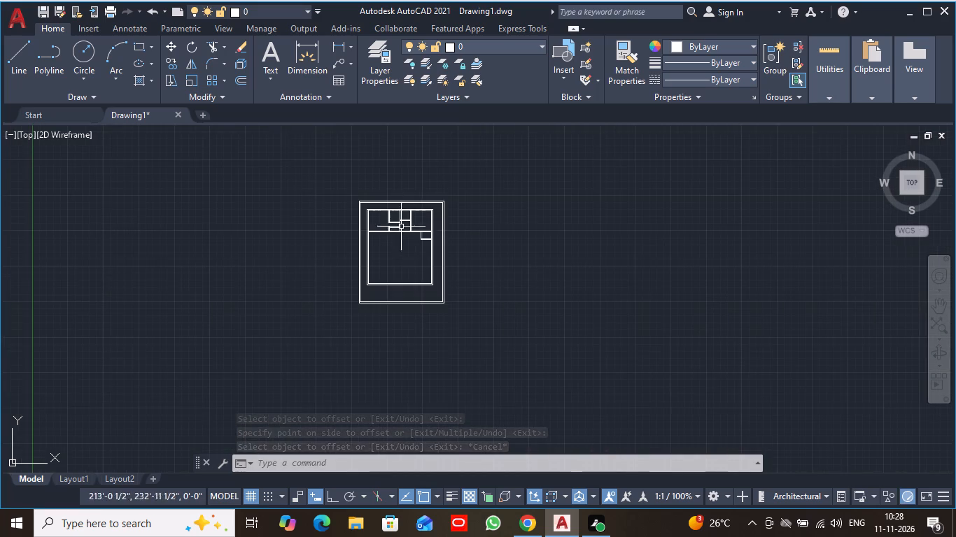
scroll(417, 288, up, 3)
scroll(367, 222, up, 1)
middle_drag(367, 222, 369, 310)
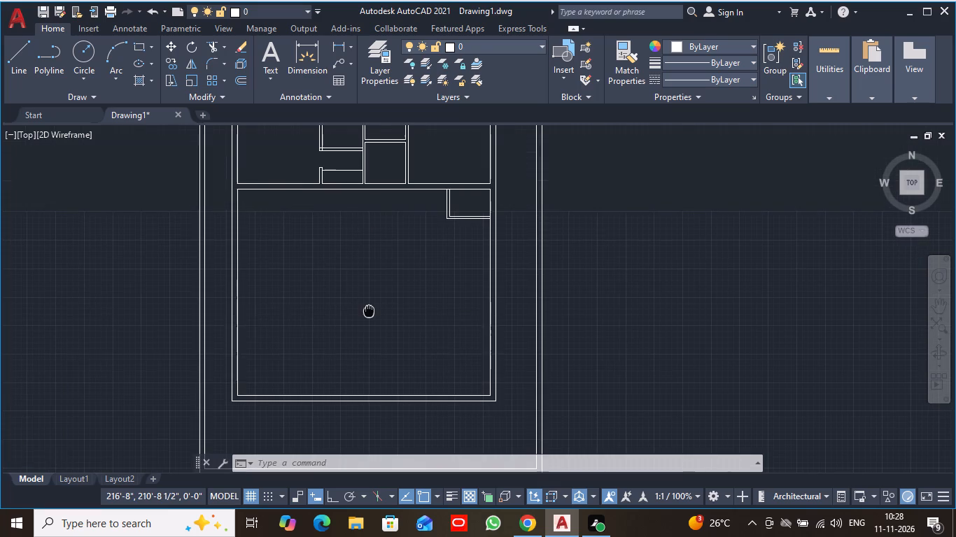
scroll(368, 299, up, 1)
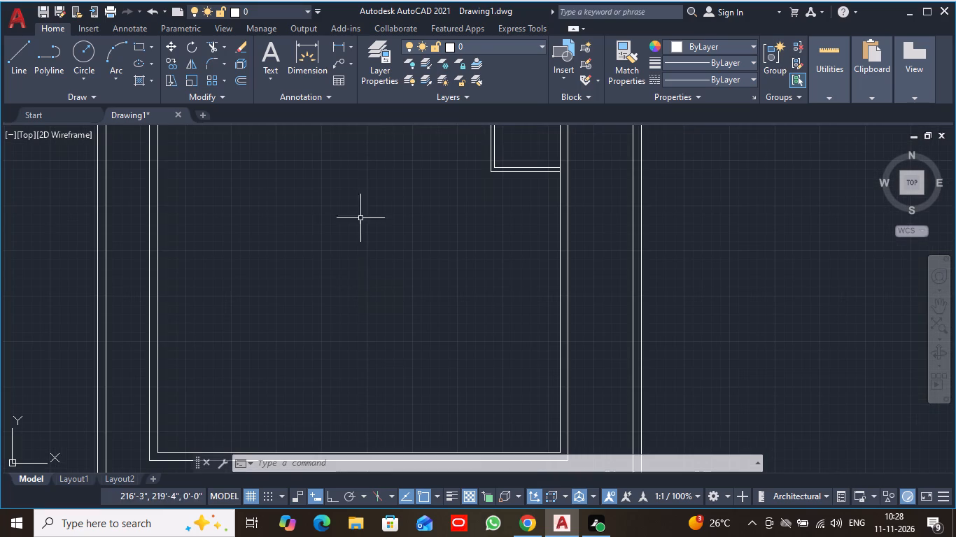
middle_drag(359, 211, 375, 394)
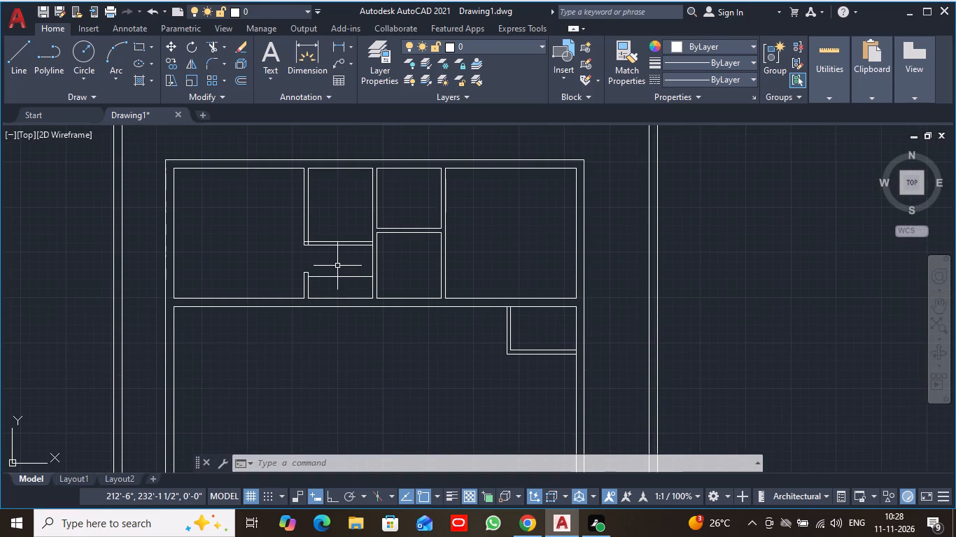
scroll(337, 266, up, 1)
scroll(337, 266, down, 1)
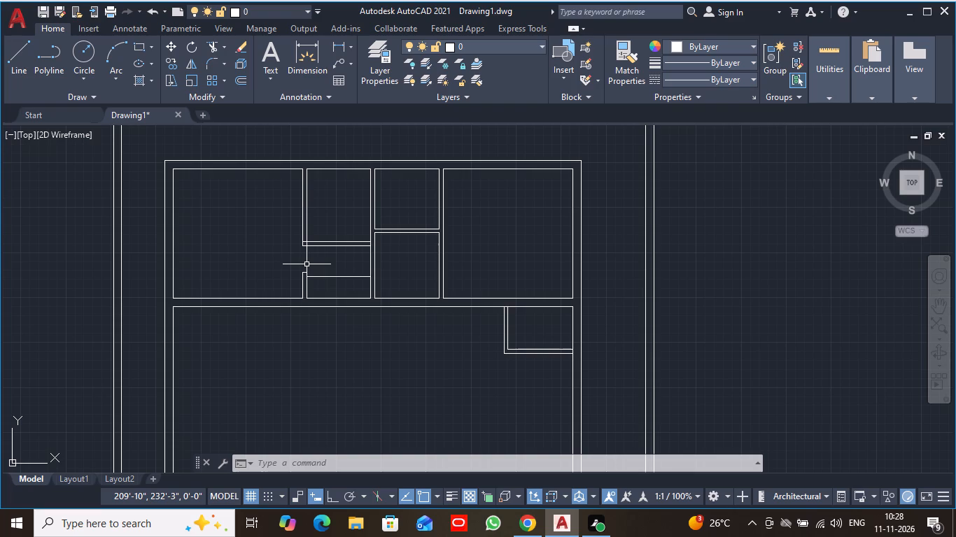
click(244, 81)
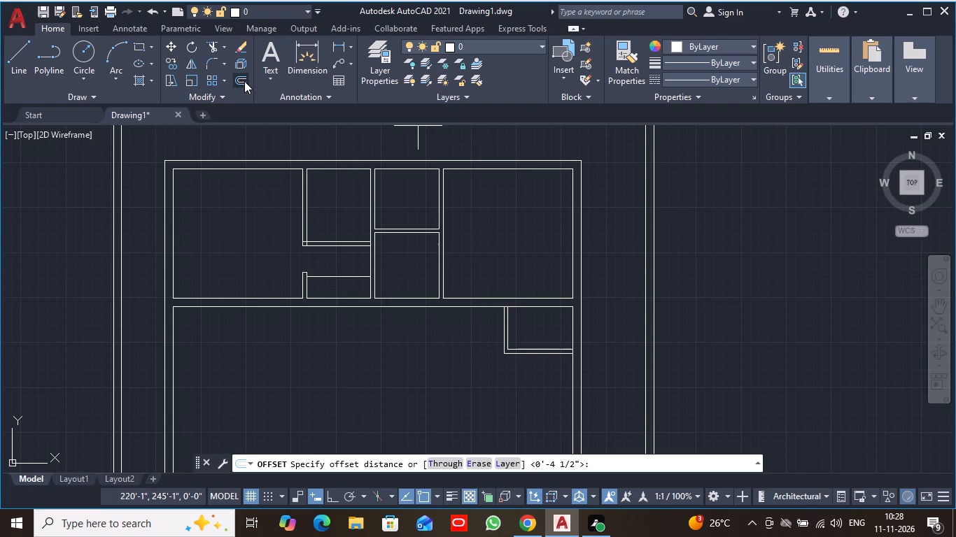
key(3)
key(period)
key(5)
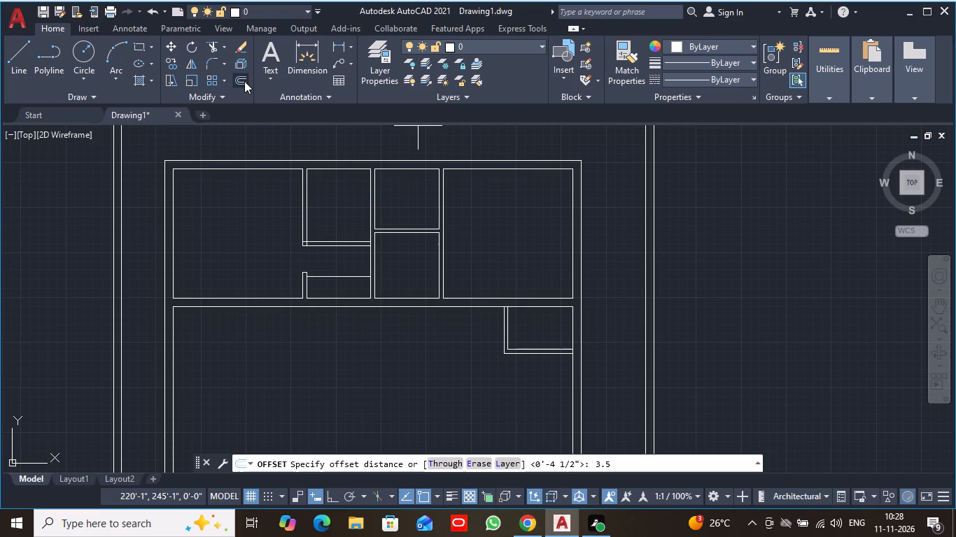
key(apostrophe)
key(Return)
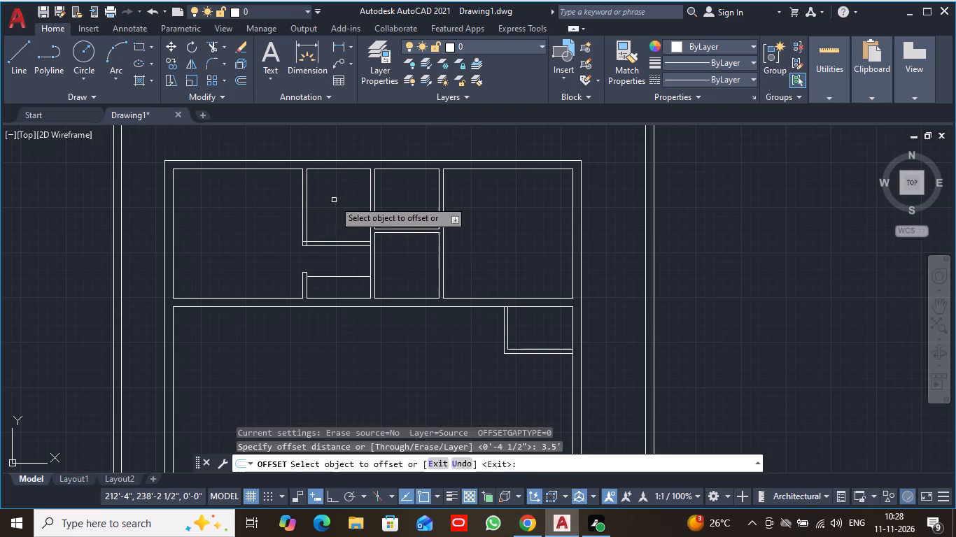
scroll(335, 200, up, 2)
middle_drag(342, 188, 342, 245)
scroll(342, 245, up, 1)
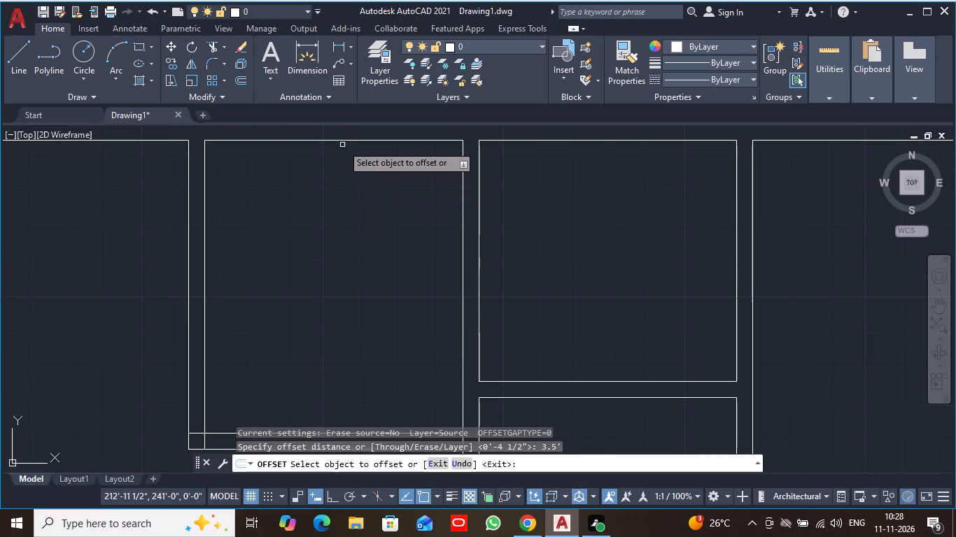
click(345, 141)
click(340, 247)
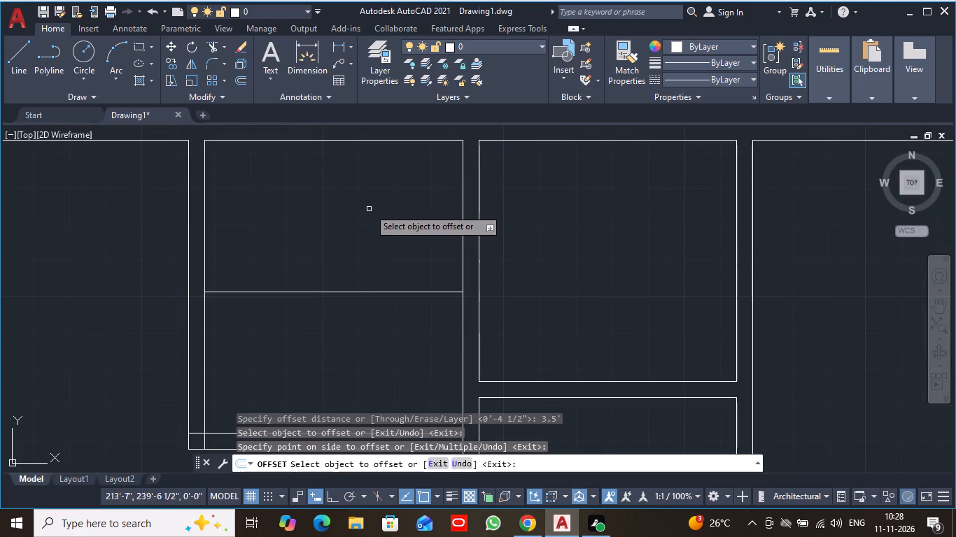
Offset the new horizontal line inside the left narrow room 1" downward to make a thin double line.
click(241, 79)
key(1)
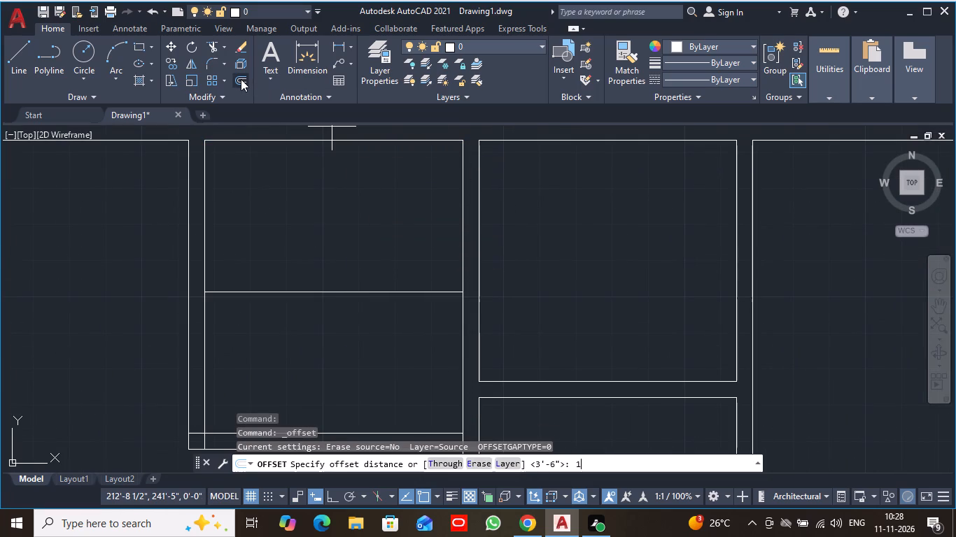
key(shift+quotedbl)
key(Return)
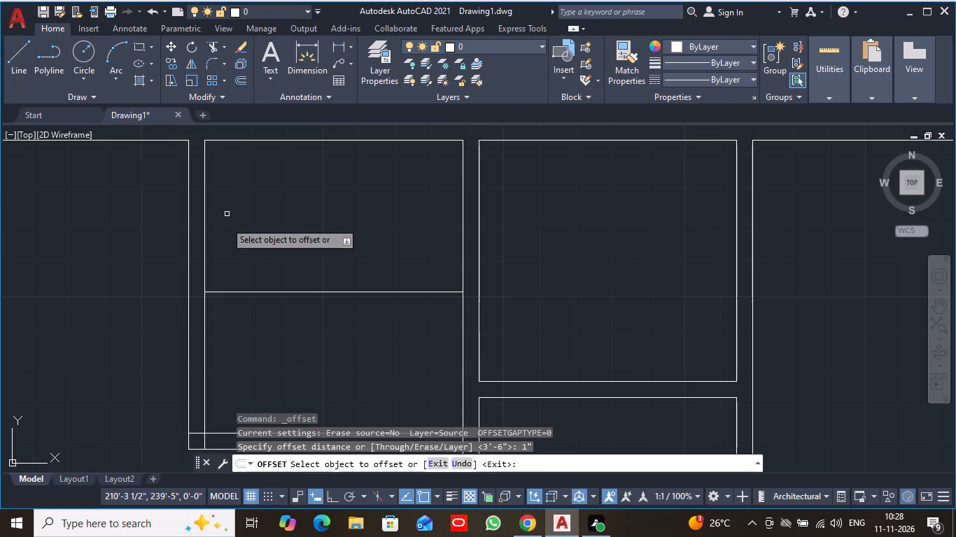
click(302, 292)
click(307, 308)
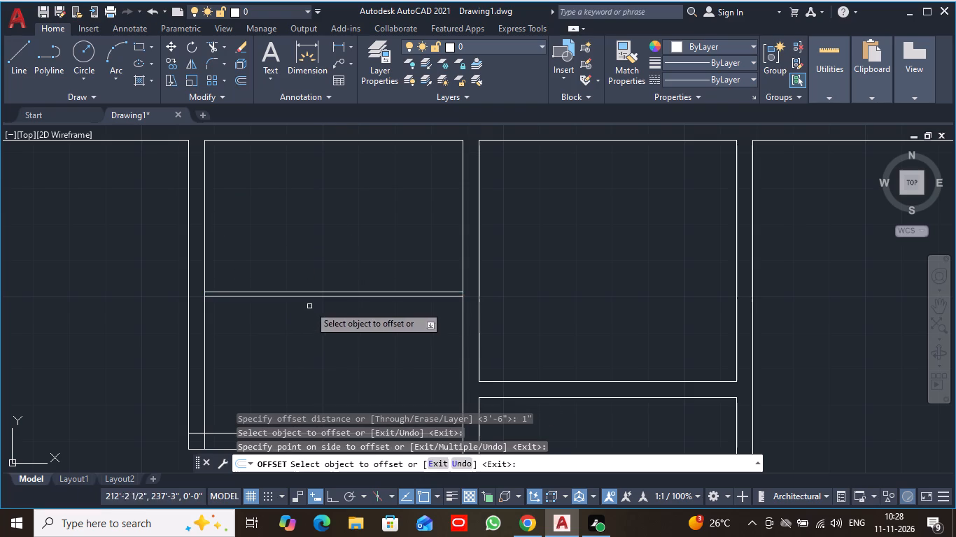
key(Escape)
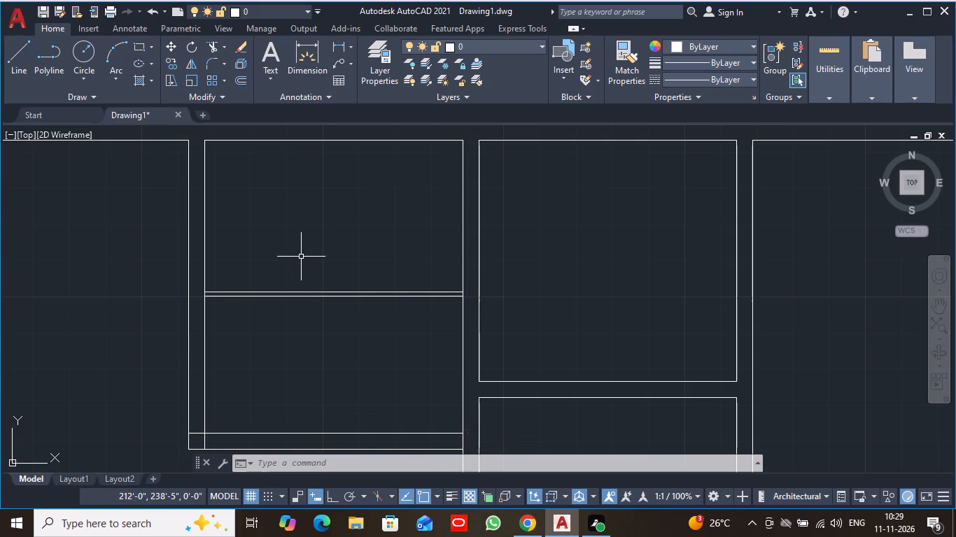
Examine the overall floor plan and its upper row of rooms.
scroll(312, 287, down, 1)
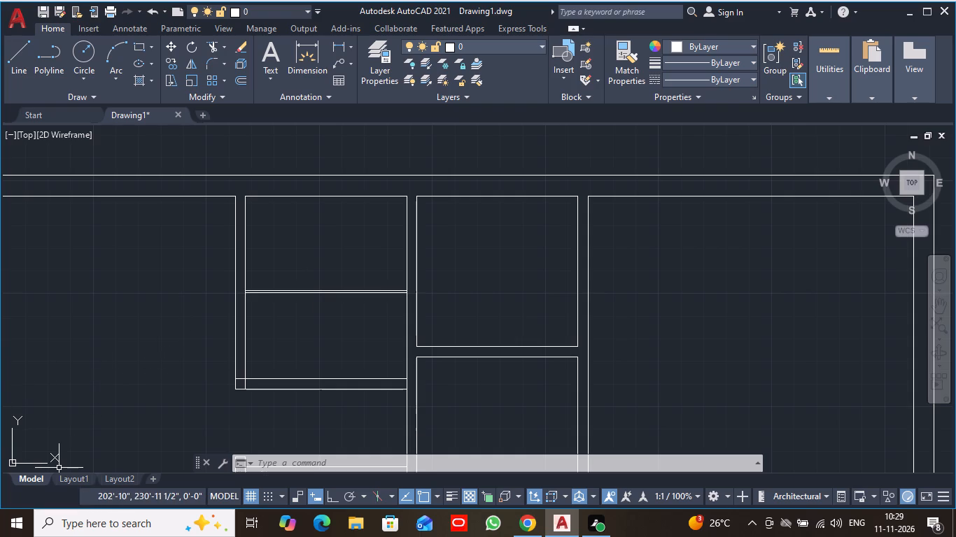
scroll(515, 262, down, 4)
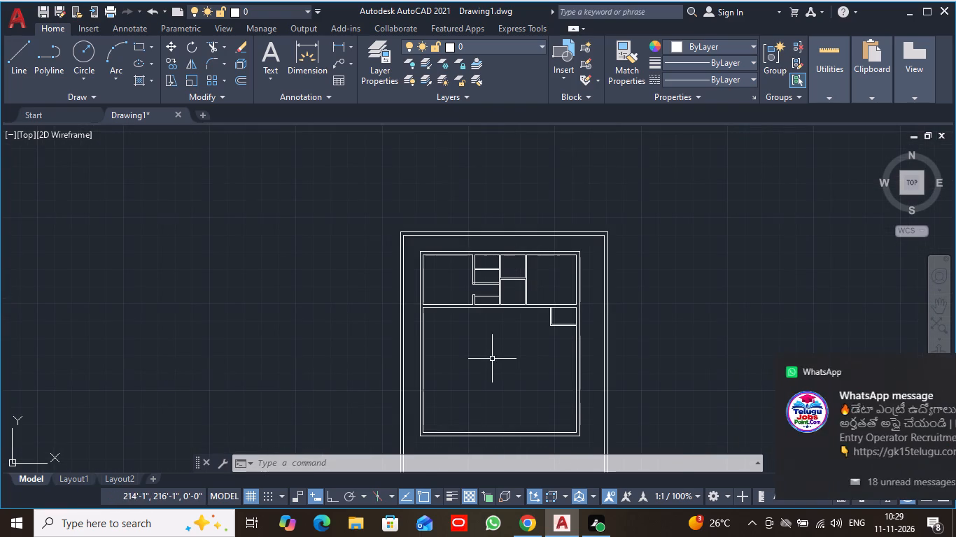
middle_click(490, 359)
scroll(490, 359, up, 1)
scroll(490, 359, down, 1)
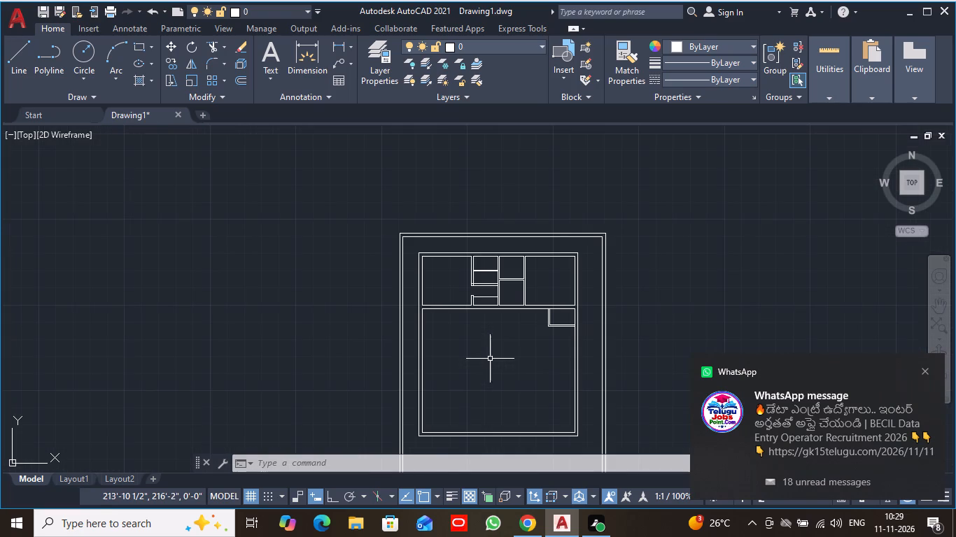
middle_drag(490, 359, 473, 305)
scroll(473, 305, up, 1)
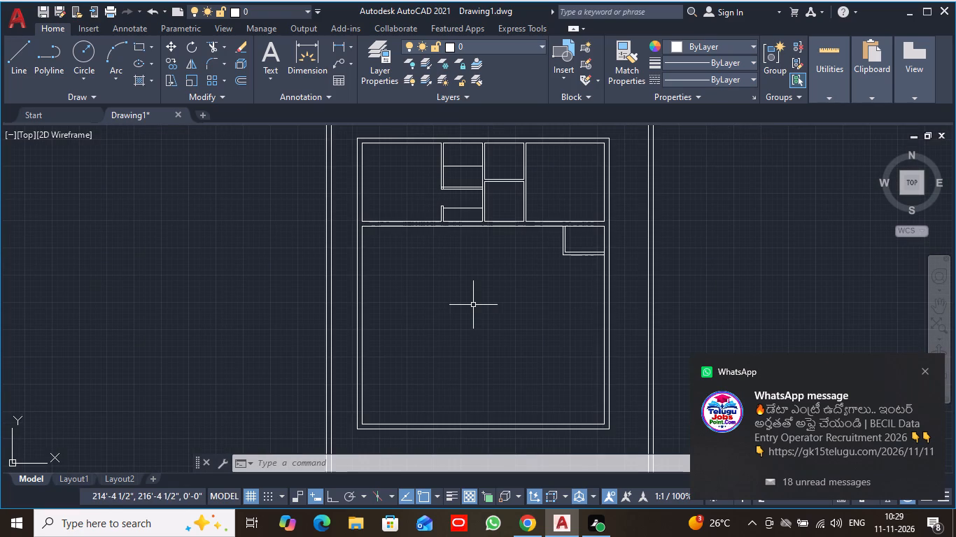
middle_drag(476, 297, 479, 320)
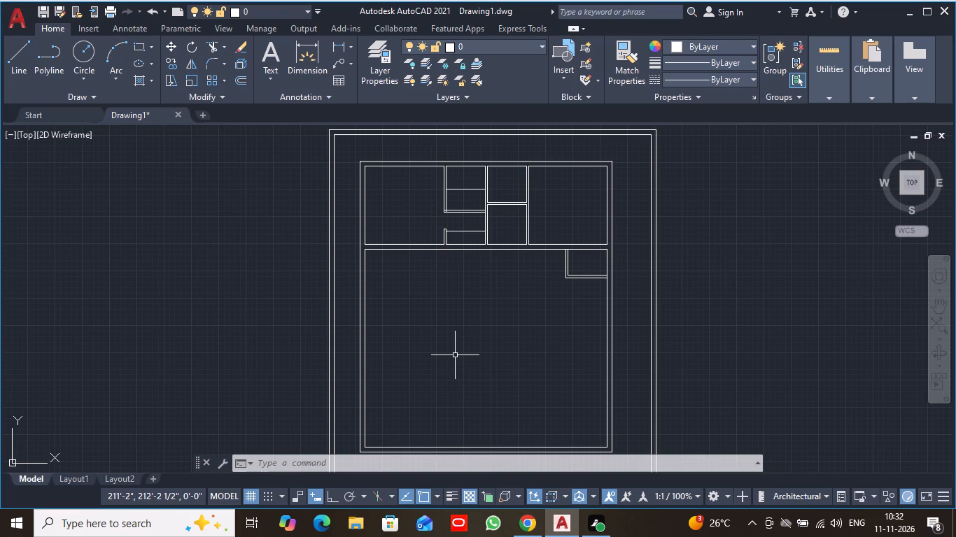
scroll(455, 355, up, 1)
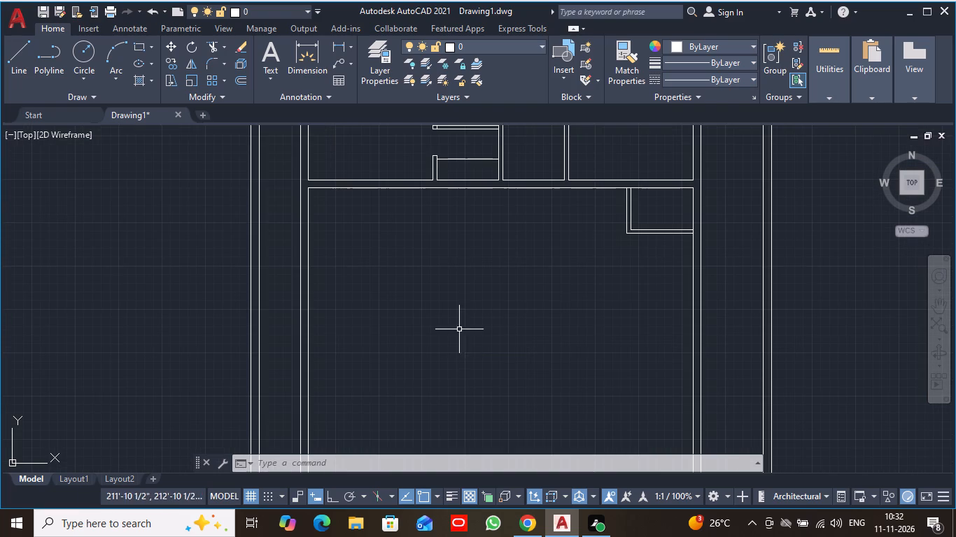
middle_drag(451, 295, 448, 436)
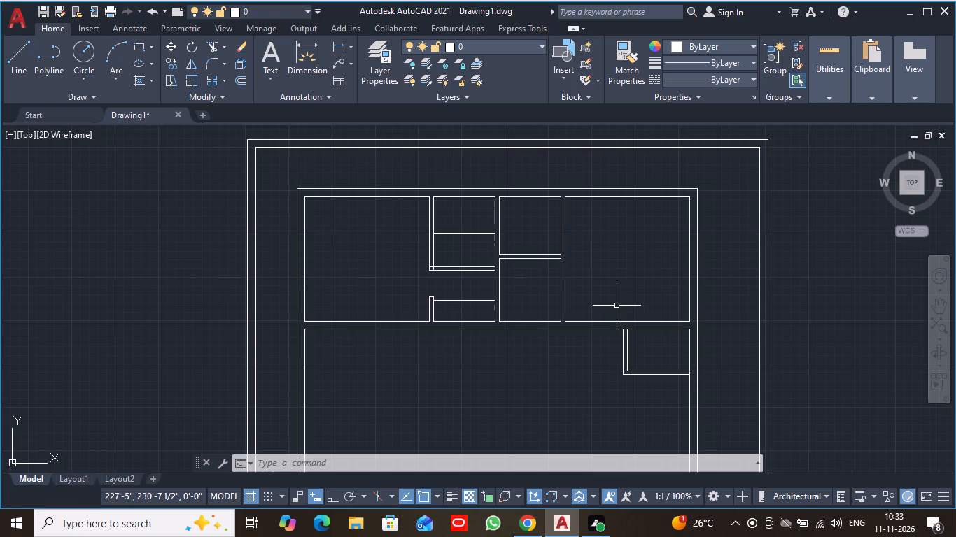
Trim away both segments of the left inner wall line of the large top-right room.
scroll(621, 306, up, 2)
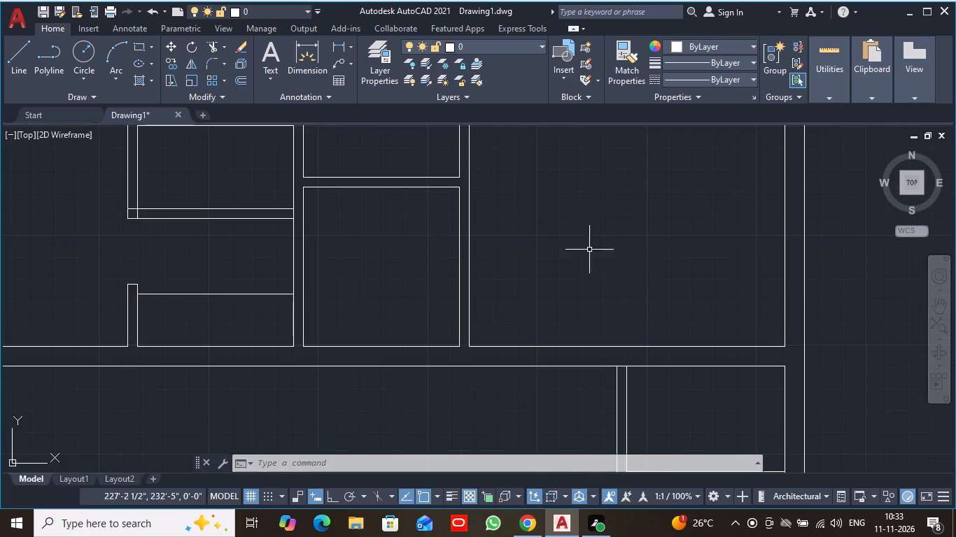
scroll(577, 231, down, 1)
middle_drag(572, 213, 570, 275)
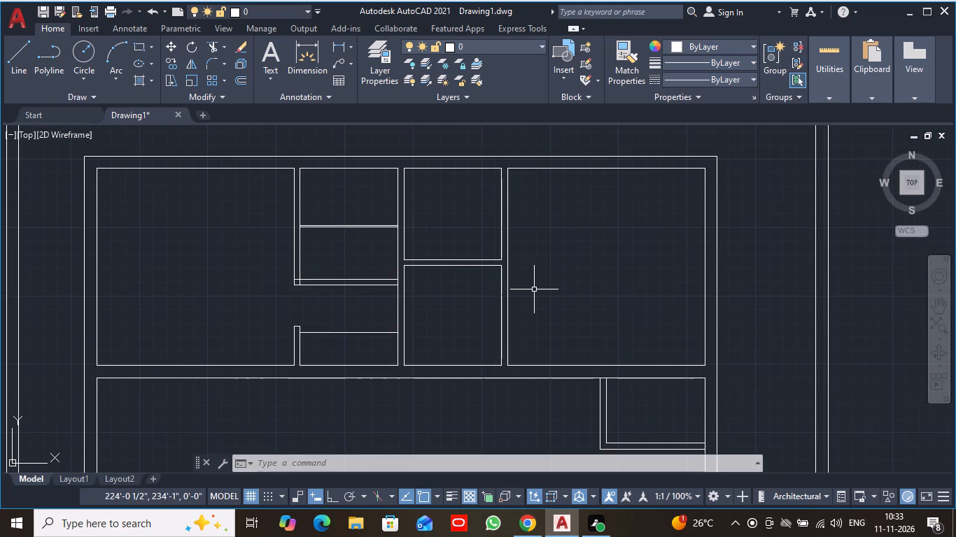
text(trim)
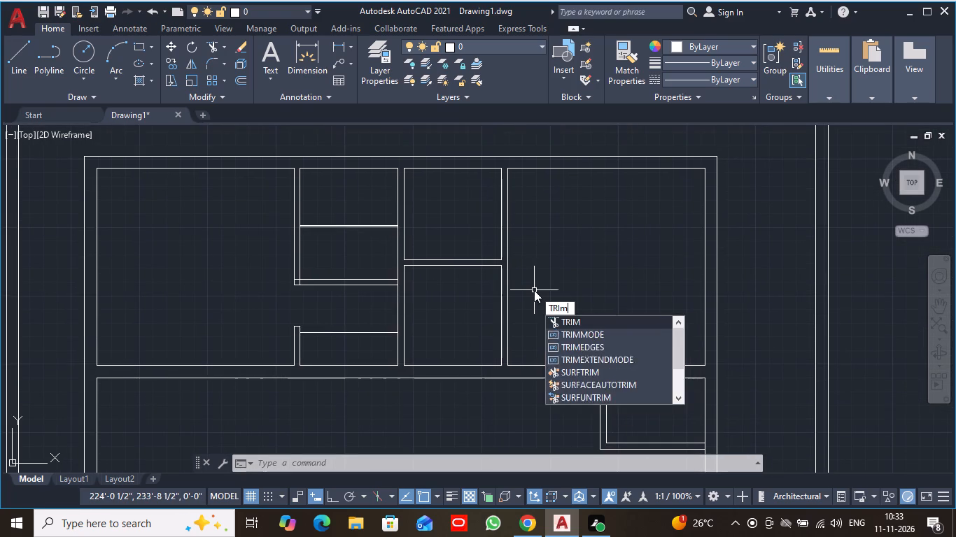
key(Return)
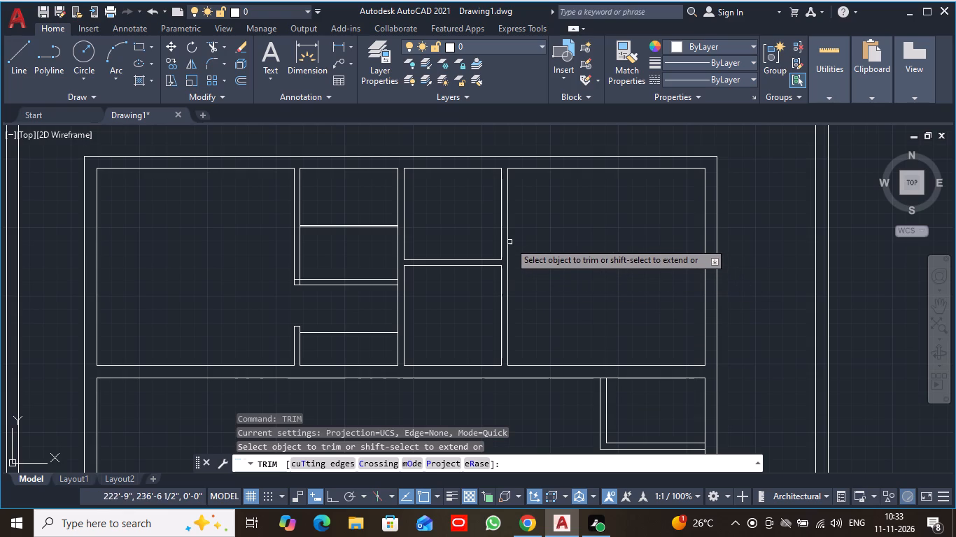
click(507, 241)
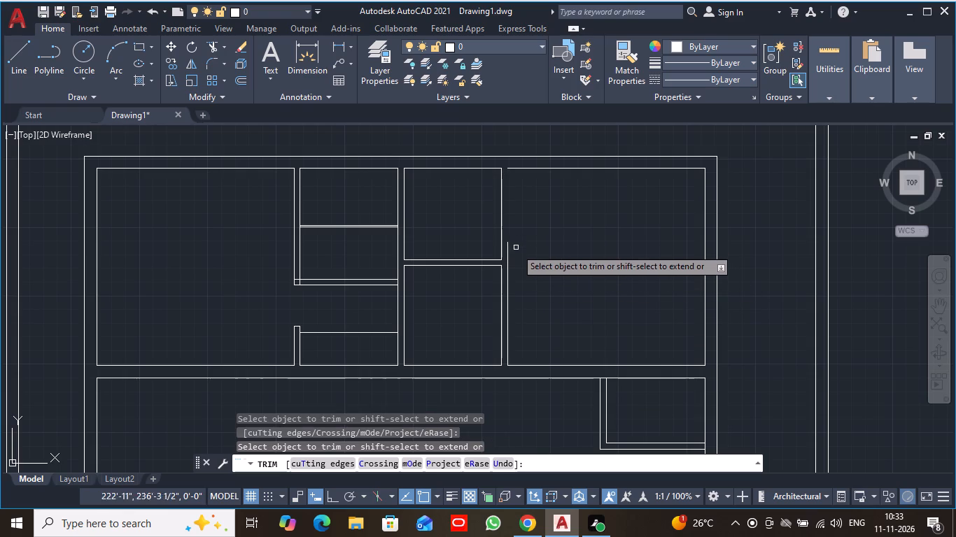
click(509, 271)
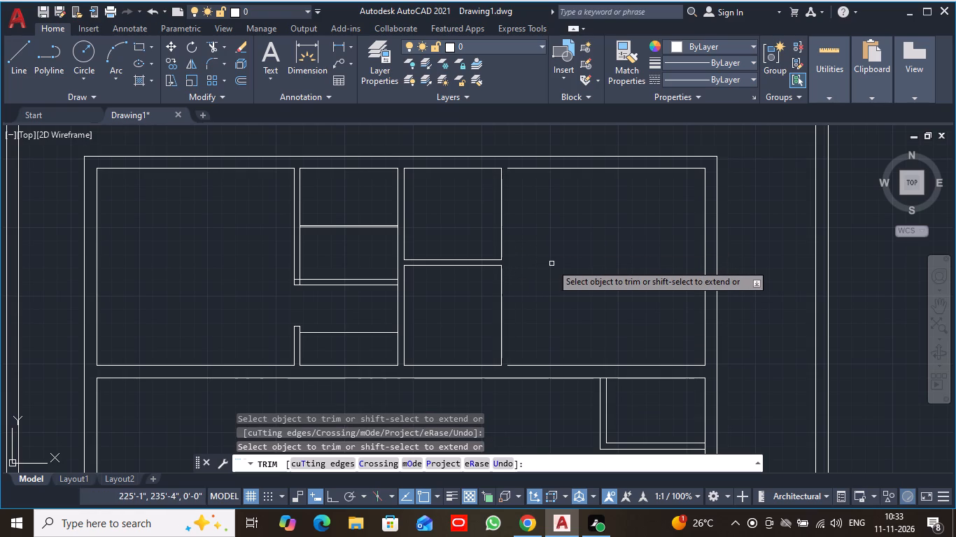
key(Escape)
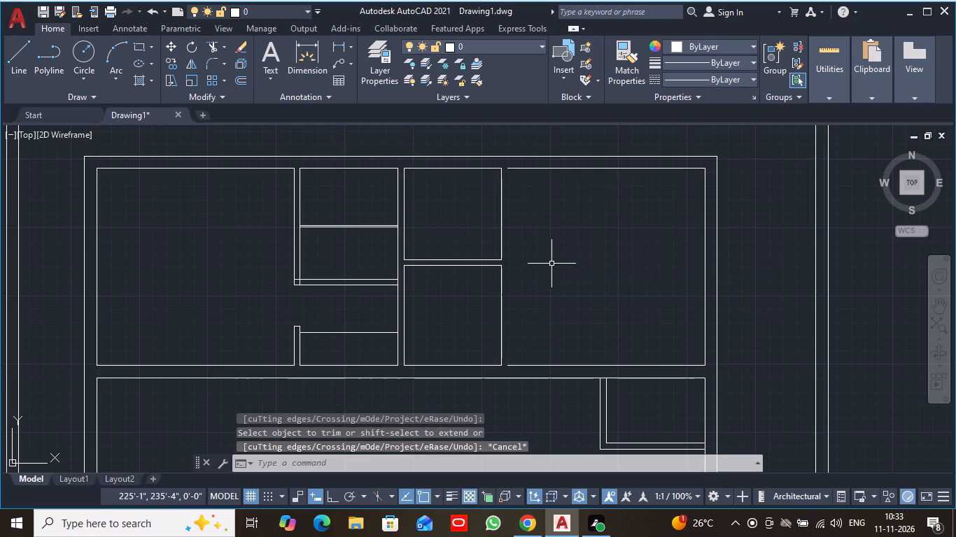
Offset the right-hand wall lines of the two stacked right narrow rooms 9" toward the large top-right room.
click(238, 80)
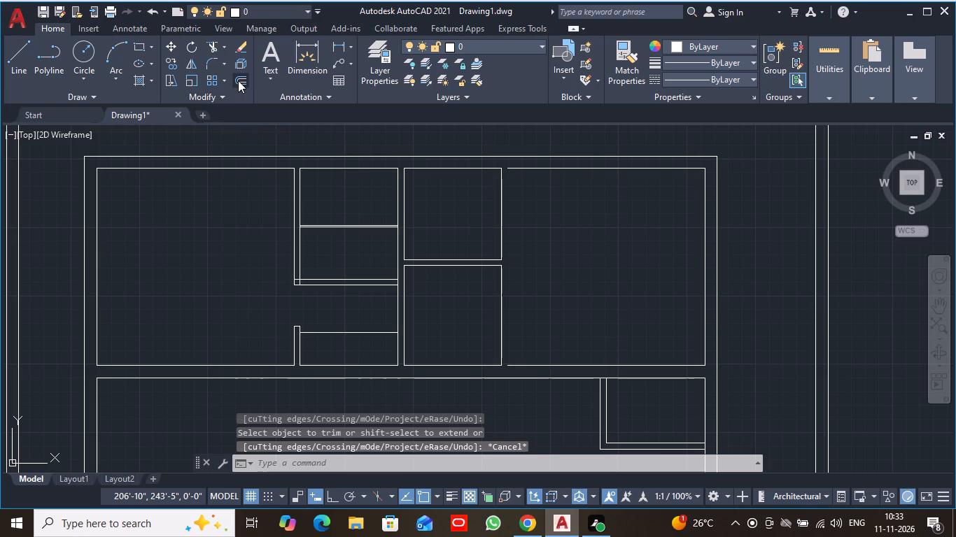
key(9)
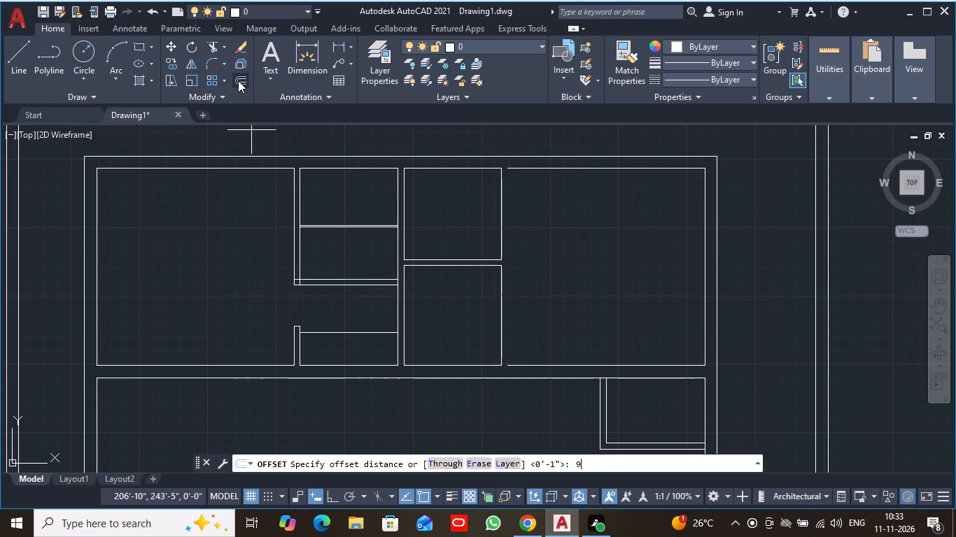
key(shift+quotedbl)
key(Return)
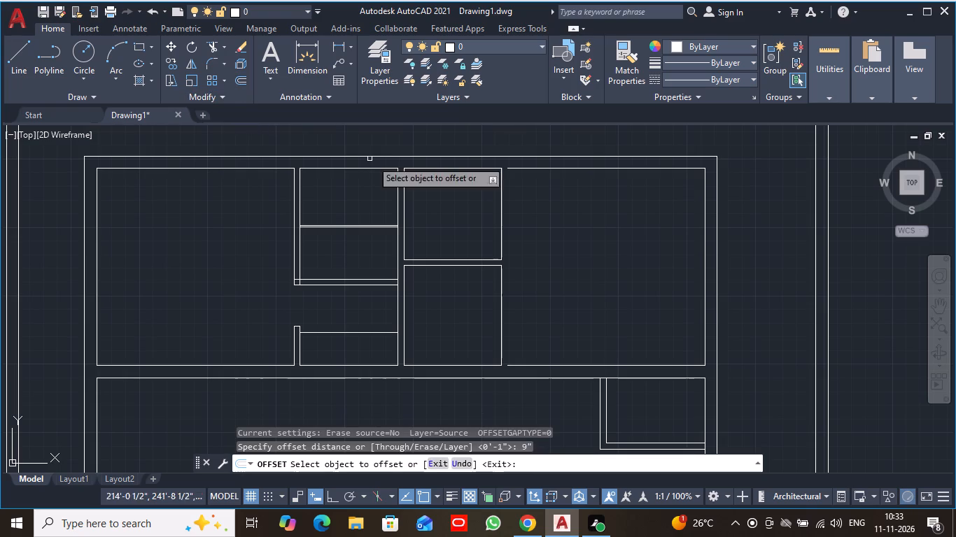
click(500, 203)
click(509, 203)
click(502, 319)
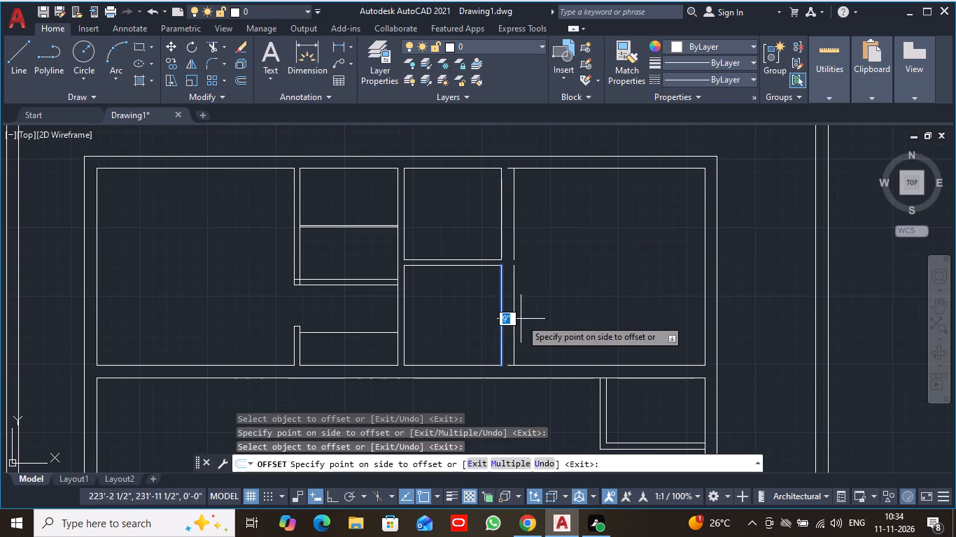
click(521, 319)
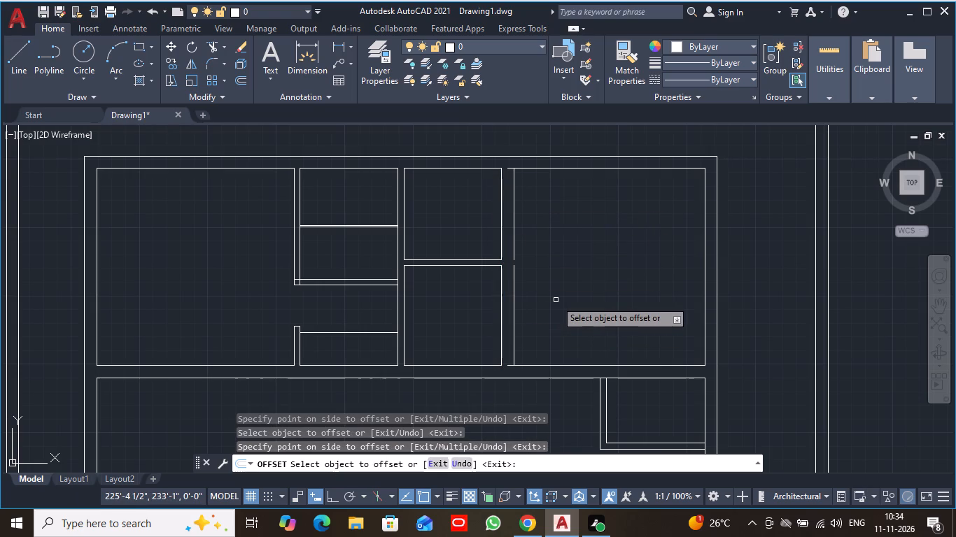
key(Escape)
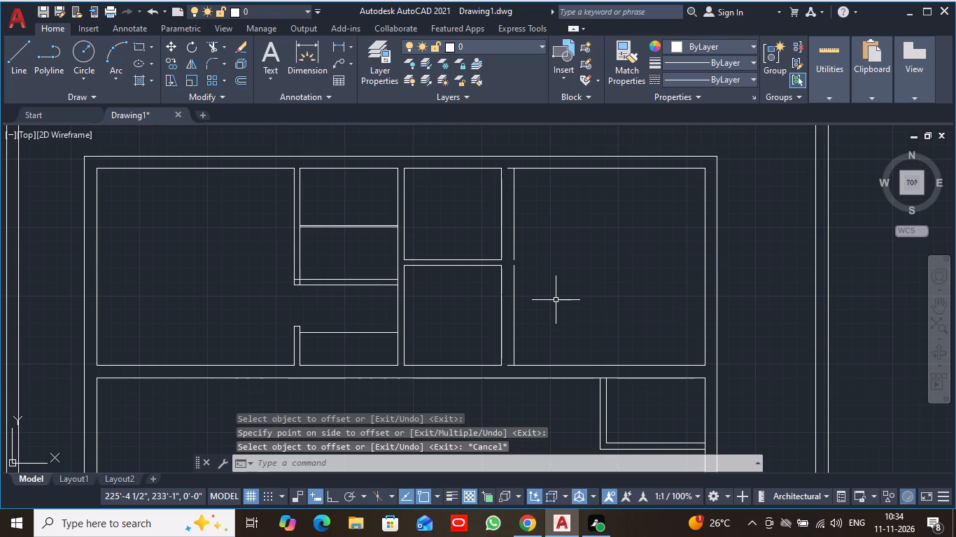
Extend the new wall line segments across the gap between them to make the top-right room's left wall line continuous.
text(exte)
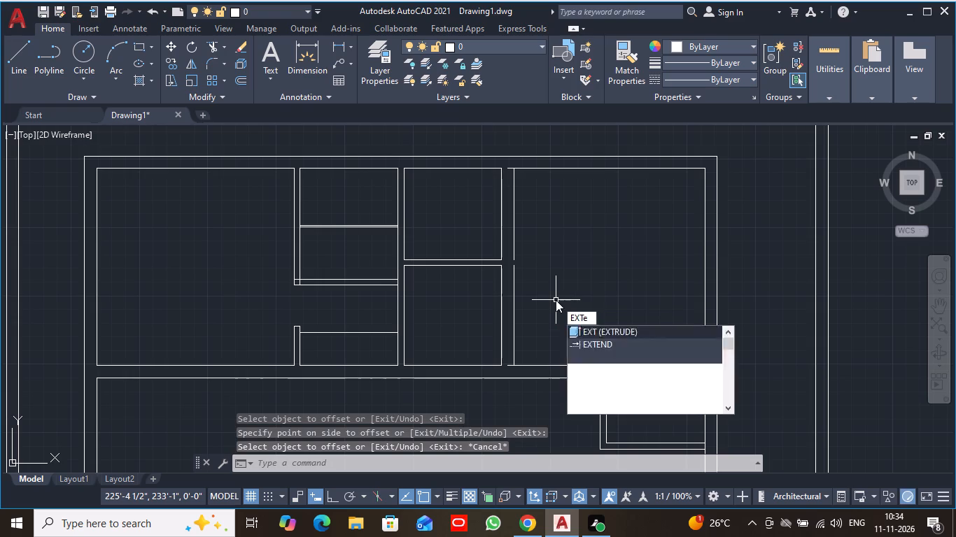
key(n)
key(d)
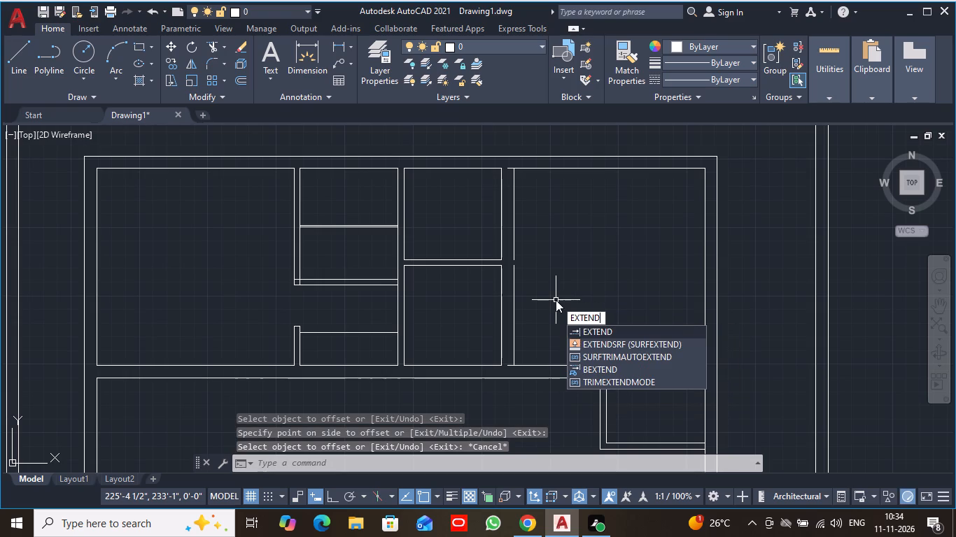
key(Return)
scroll(529, 266, up, 2)
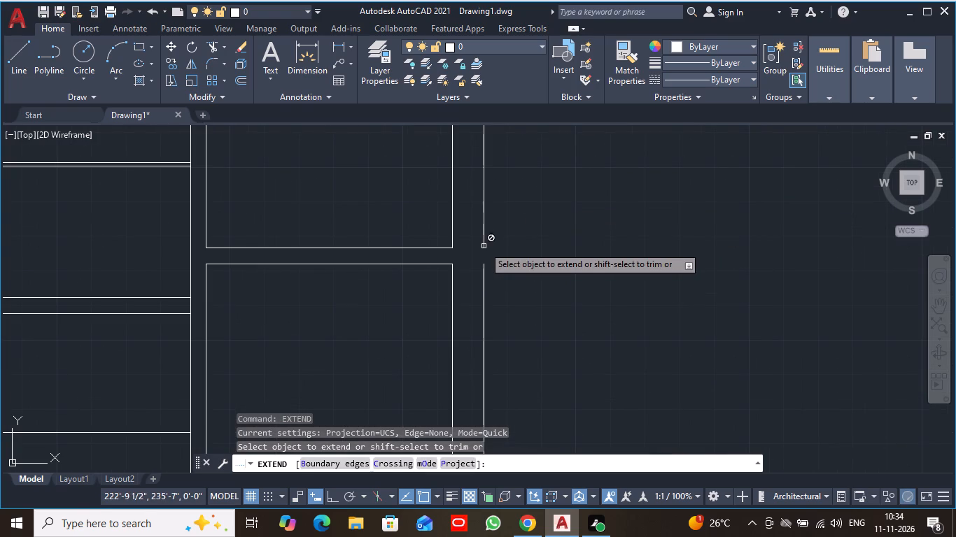
scroll(502, 293, down, 1)
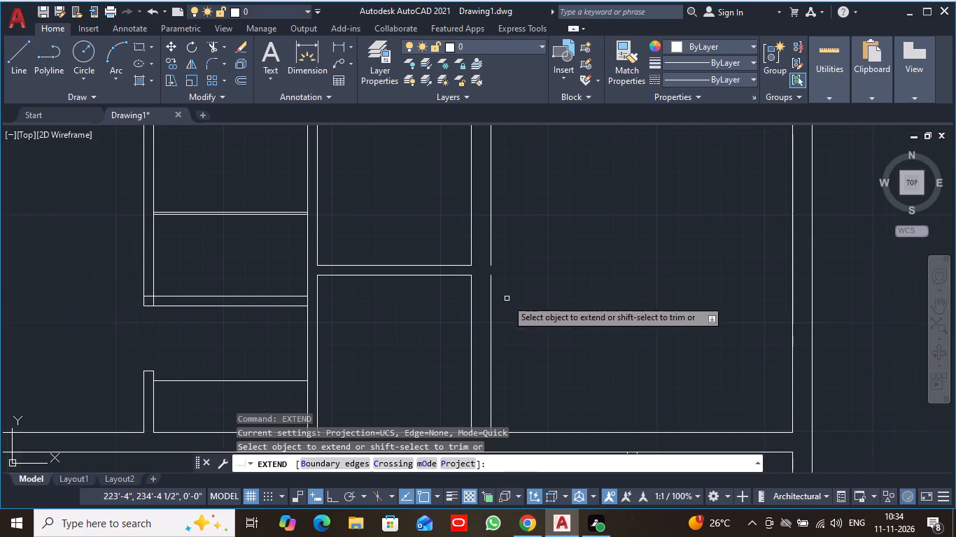
middle_drag(513, 322, 514, 273)
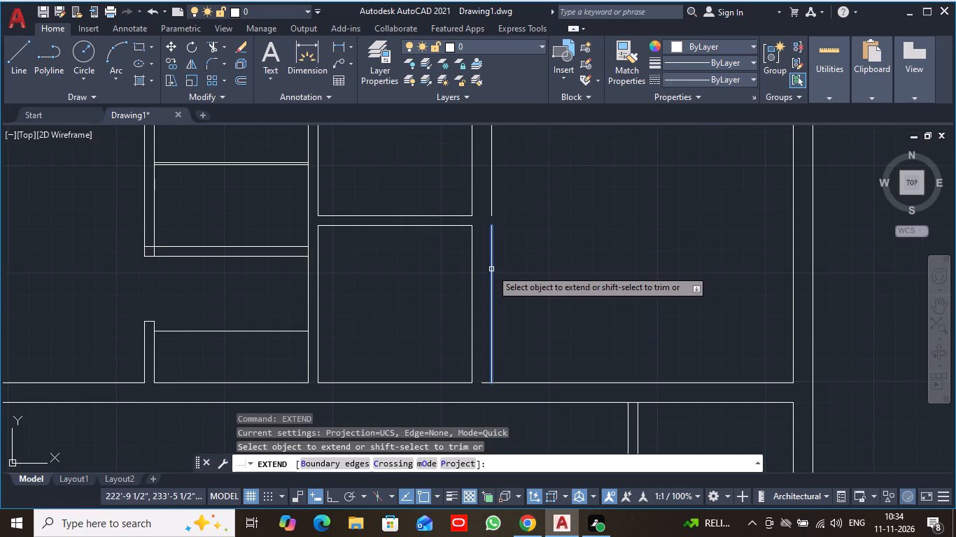
click(491, 242)
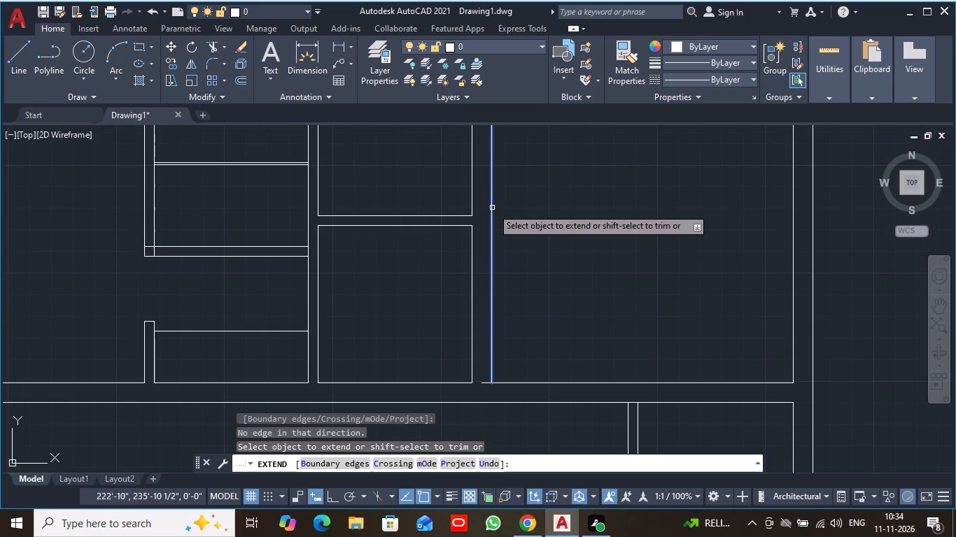
click(492, 216)
scroll(513, 207, down, 2)
middle_drag(519, 186, 519, 195)
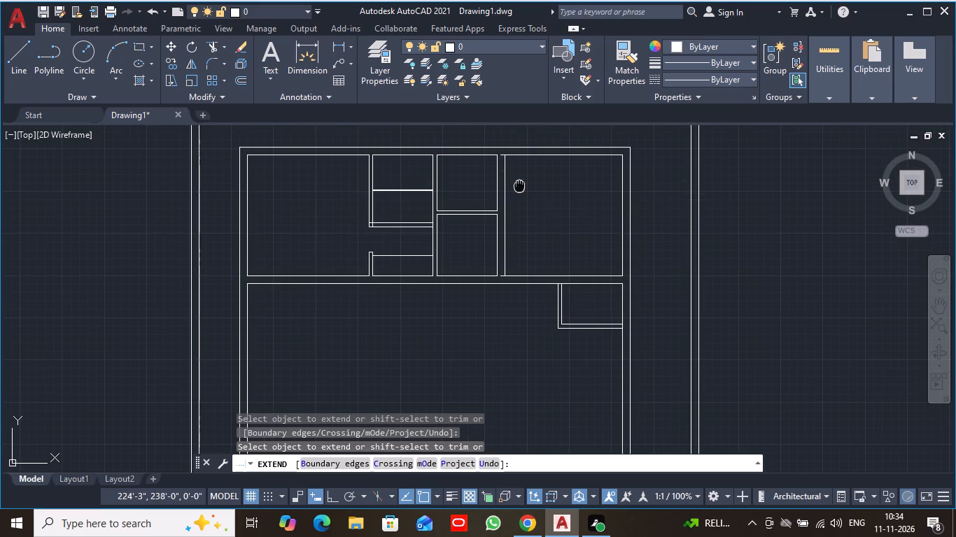
middle_drag(519, 195, 519, 278)
scroll(526, 307, up, 2)
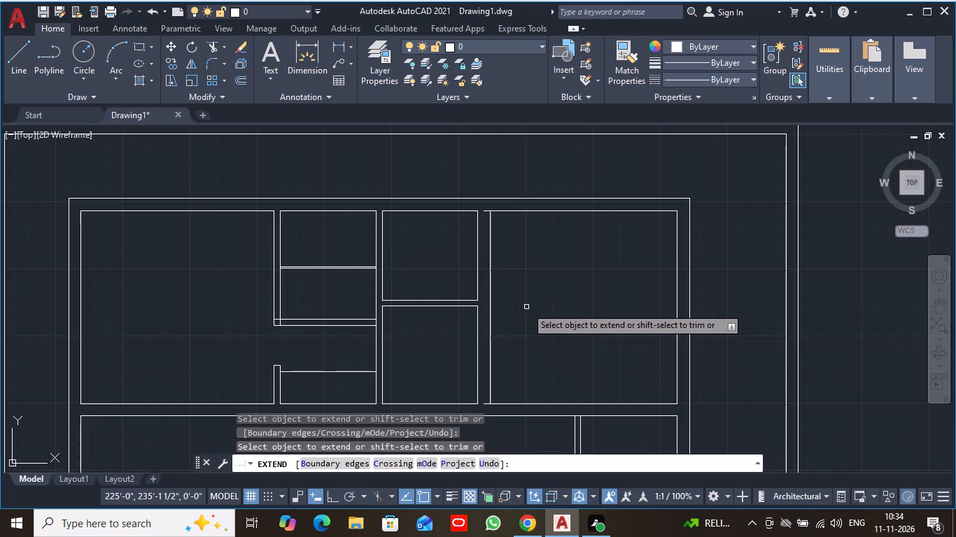
scroll(526, 309, up, 1)
middle_drag(526, 309, 639, 222)
scroll(634, 230, down, 1)
key(Escape)
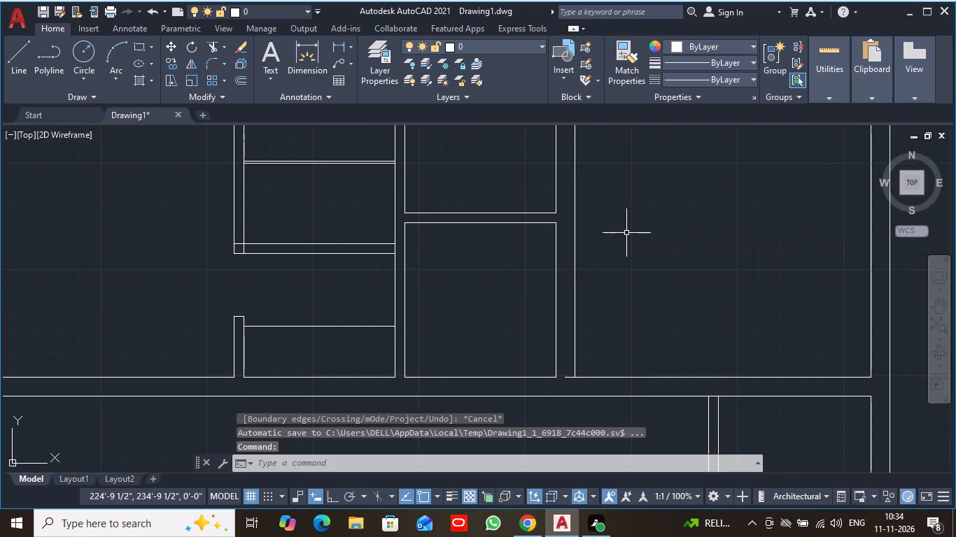
Trim the short horizontal stubs projecting past the new 9" wall line at the top-right room's lower and upper left corners.
text(trim)
key(space)
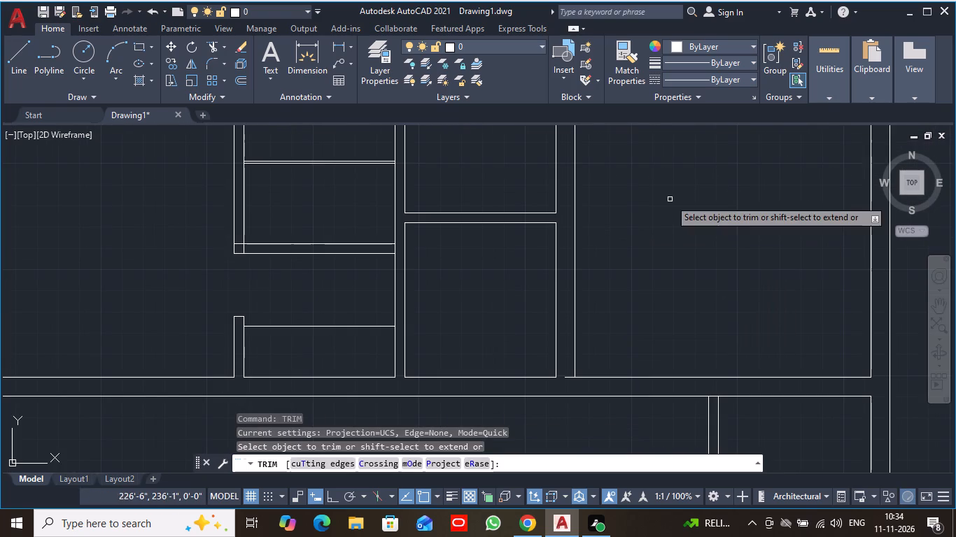
click(569, 378)
scroll(618, 279, down, 1)
middle_drag(625, 220, 617, 403)
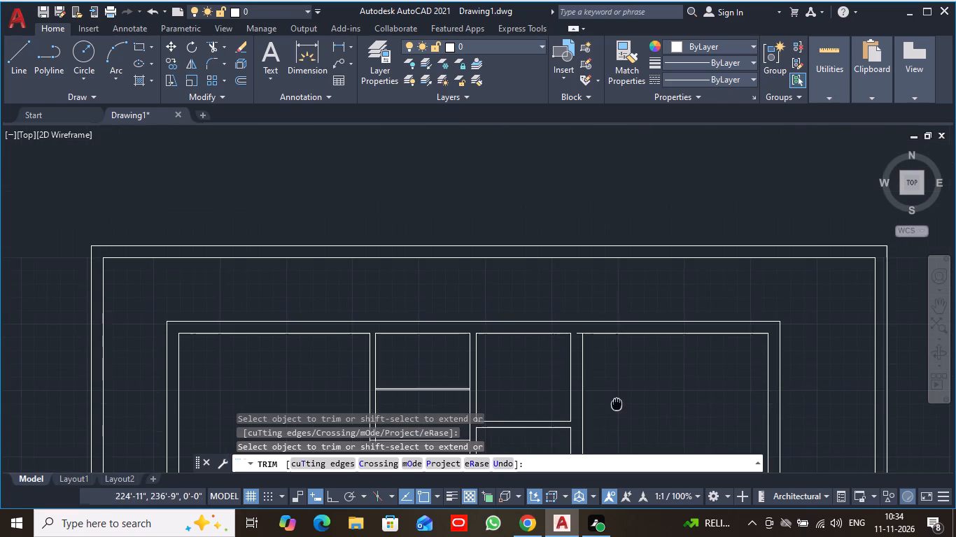
scroll(594, 386, up, 3)
scroll(582, 296, up, 1)
middle_drag(584, 295, 580, 467)
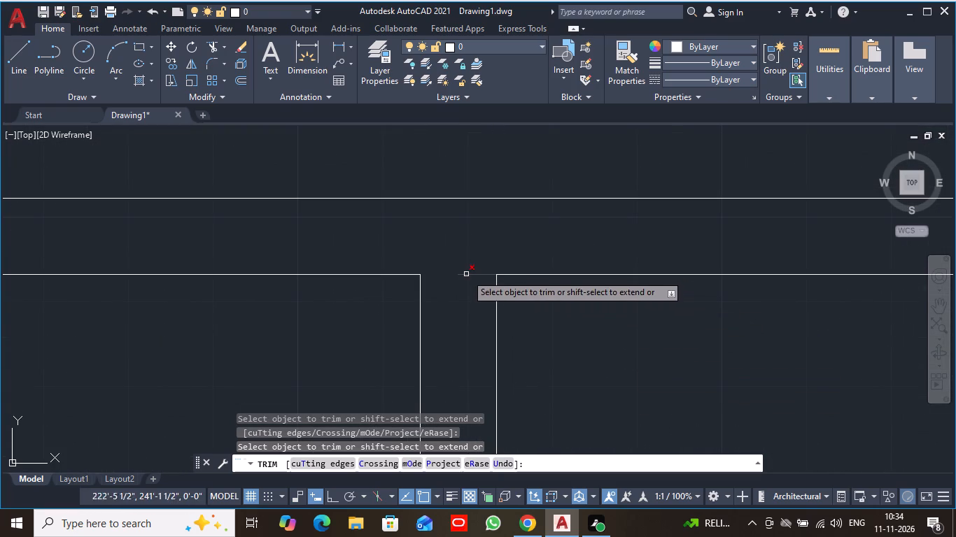
click(467, 274)
scroll(481, 243, down, 4)
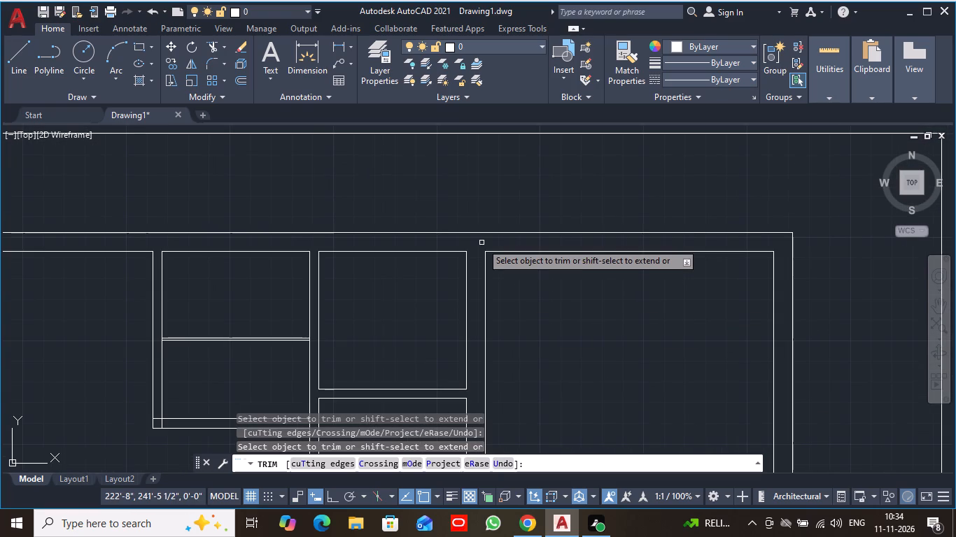
key(Escape)
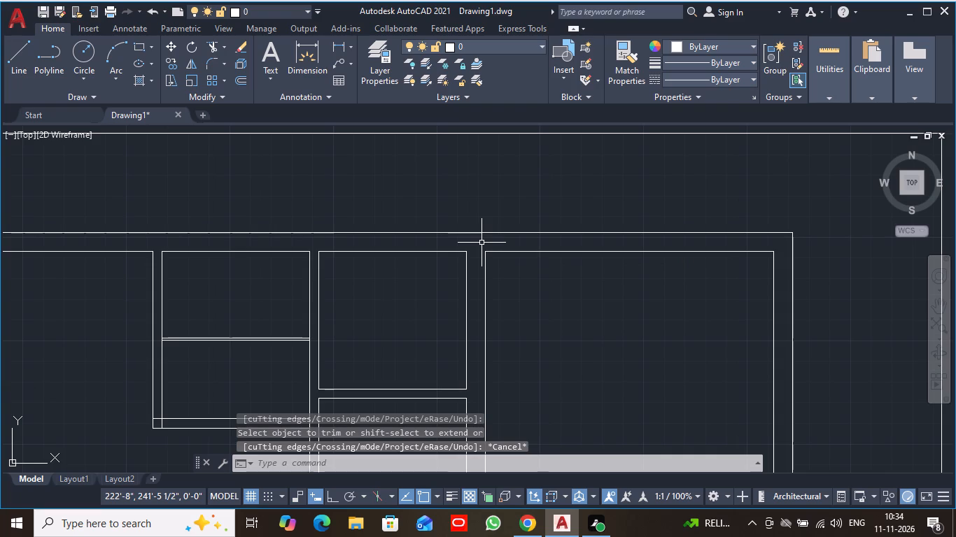
Examine the top row of rooms, the overall plan and the large open area below them.
middle_drag(544, 363, 554, 233)
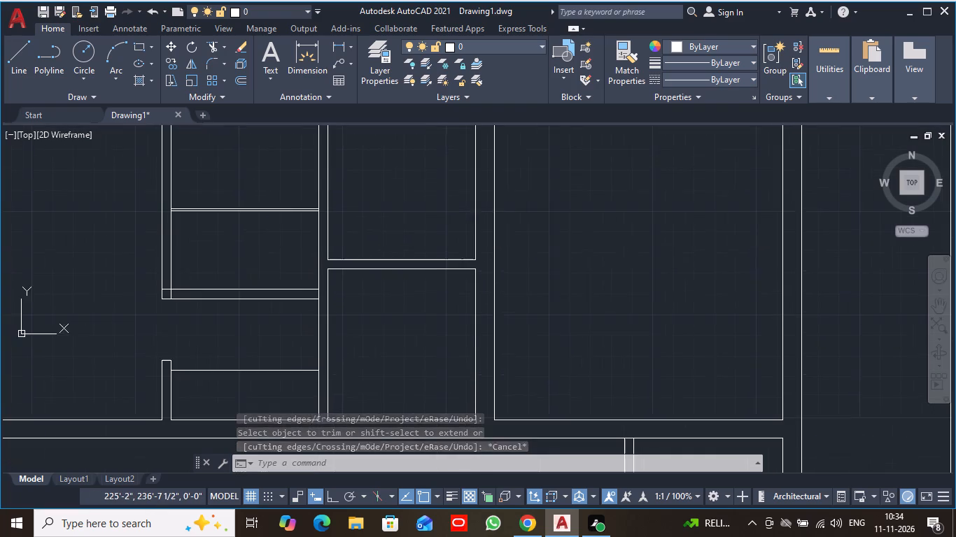
middle_drag(554, 233, 554, 231)
scroll(561, 234, down, 1)
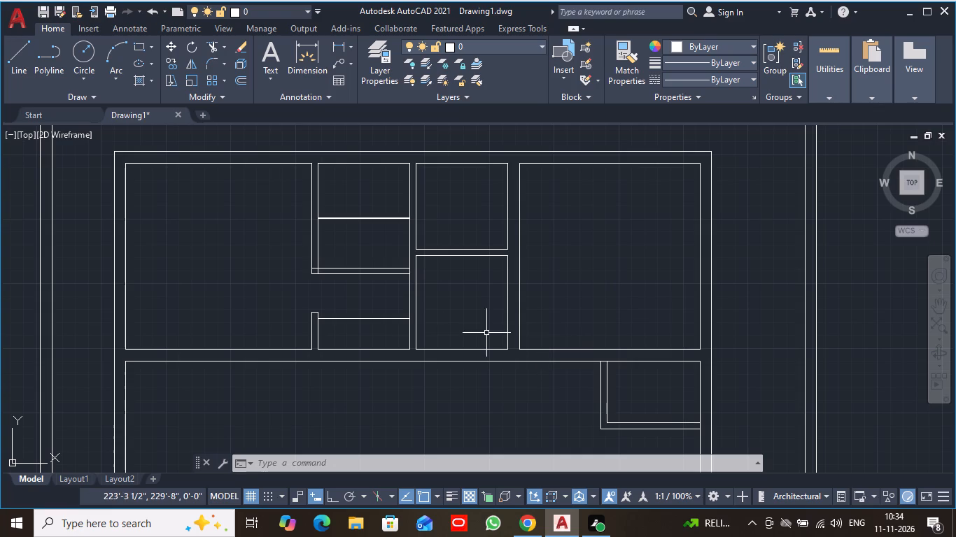
scroll(417, 274, up, 3)
scroll(423, 271, down, 3)
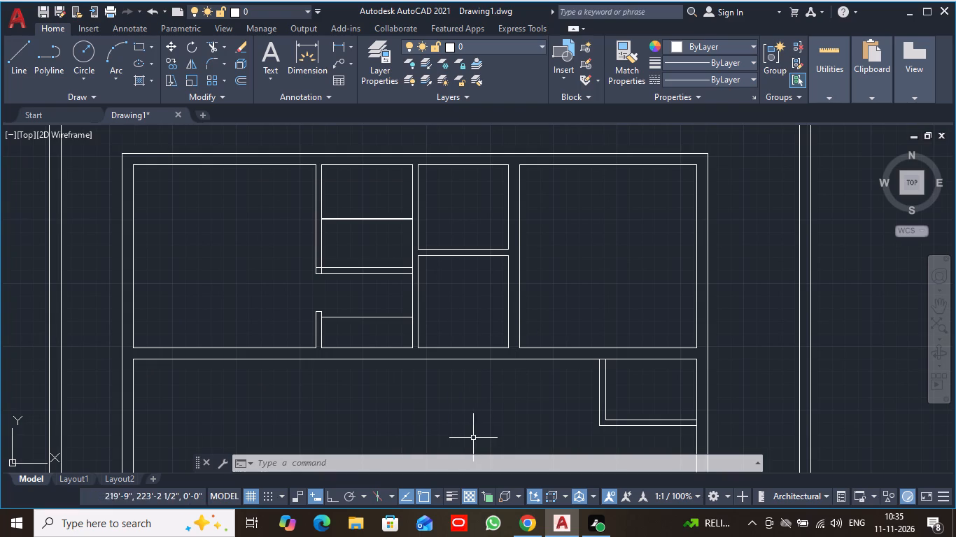
scroll(395, 406, down, 2)
middle_drag(406, 417, 407, 401)
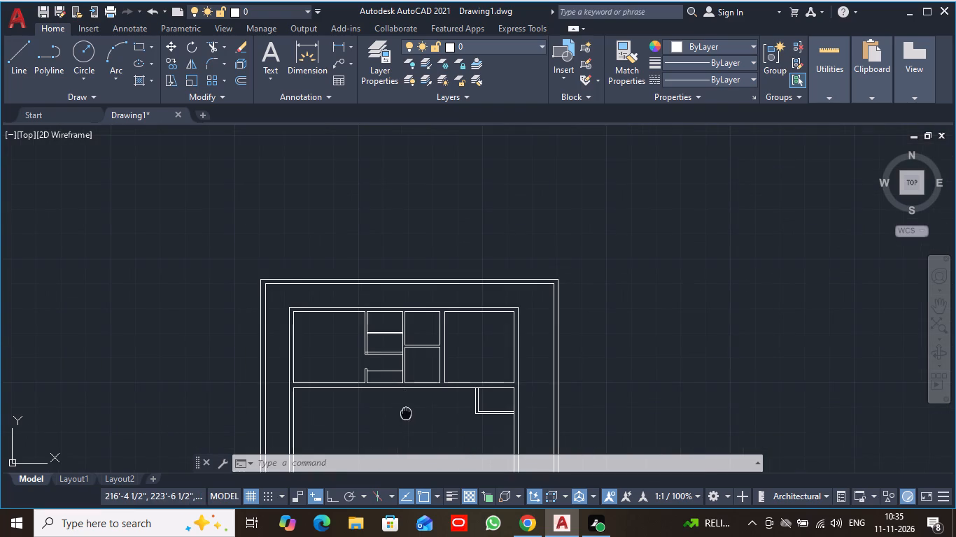
middle_drag(407, 401, 436, 180)
scroll(436, 189, down, 1)
middle_drag(437, 213, 437, 291)
scroll(437, 291, up, 2)
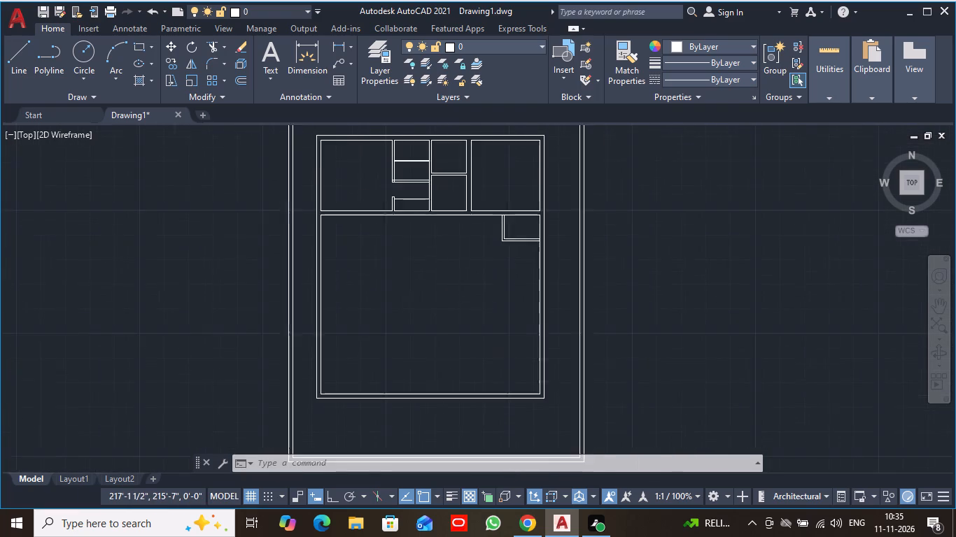
middle_drag(442, 271, 442, 310)
scroll(442, 310, down, 1)
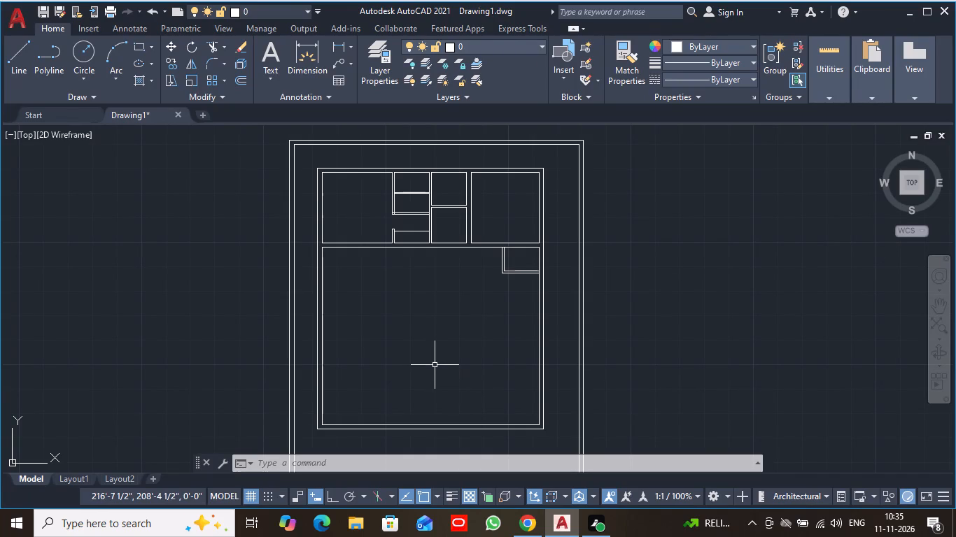
scroll(437, 350, down, 1)
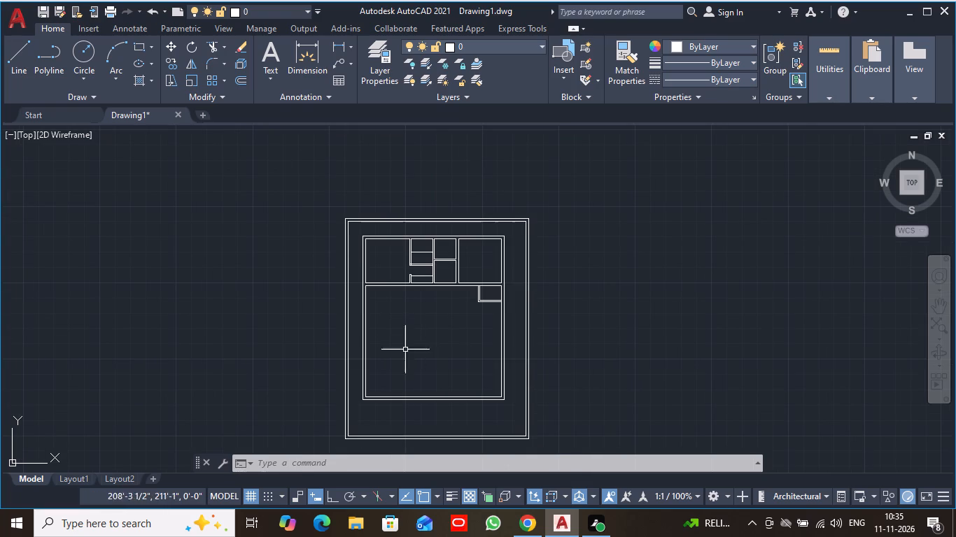
scroll(409, 341, up, 2)
middle_drag(424, 289, 411, 390)
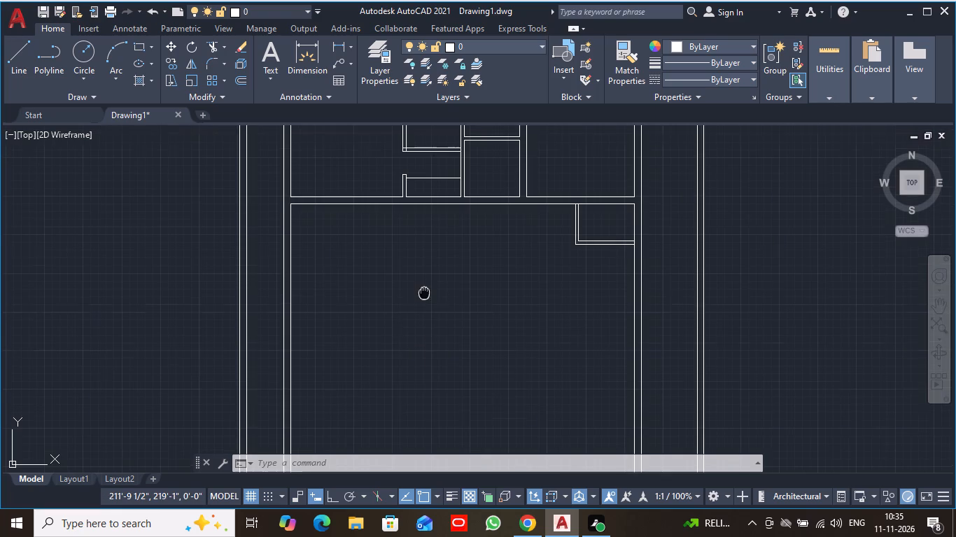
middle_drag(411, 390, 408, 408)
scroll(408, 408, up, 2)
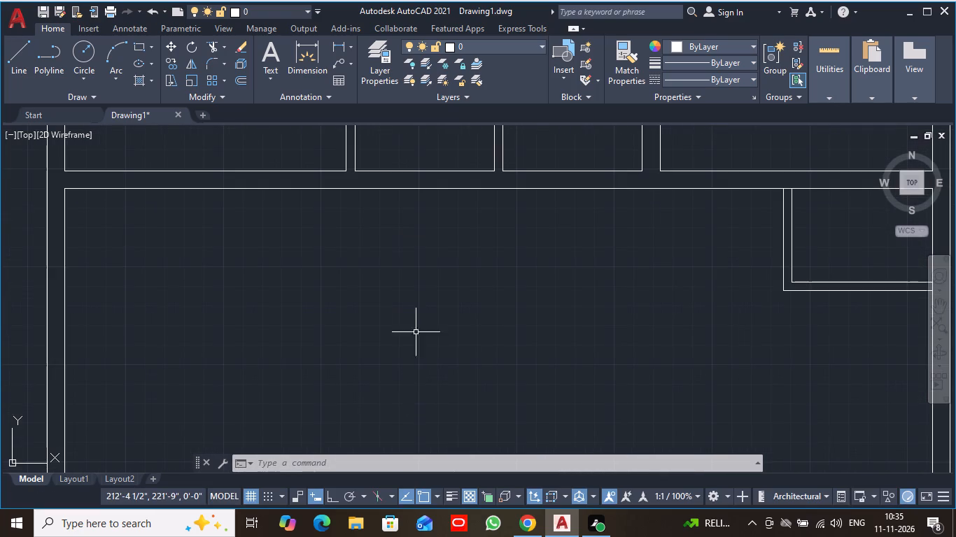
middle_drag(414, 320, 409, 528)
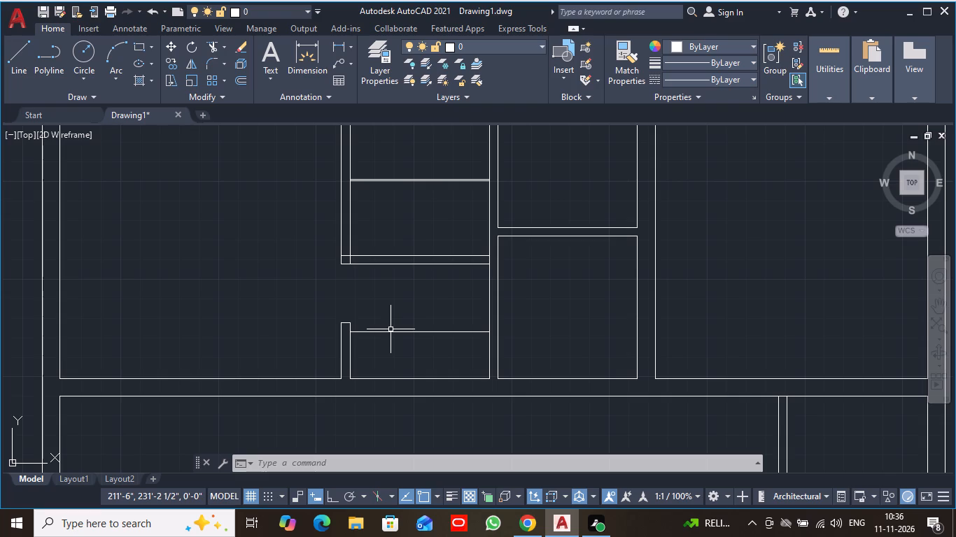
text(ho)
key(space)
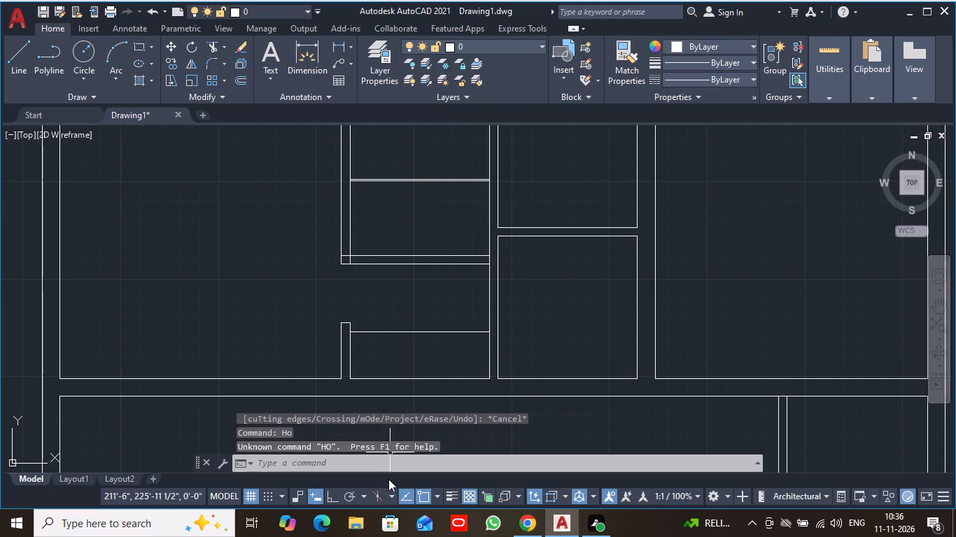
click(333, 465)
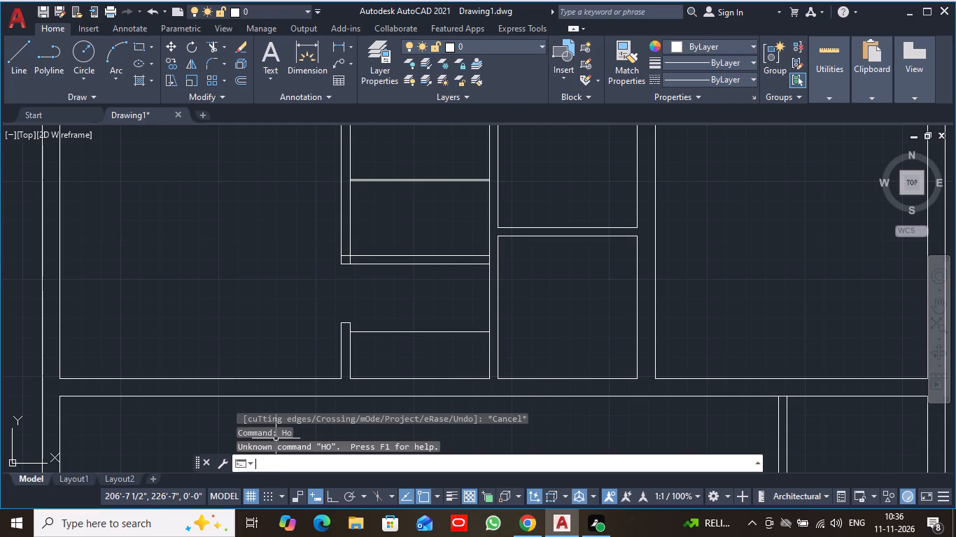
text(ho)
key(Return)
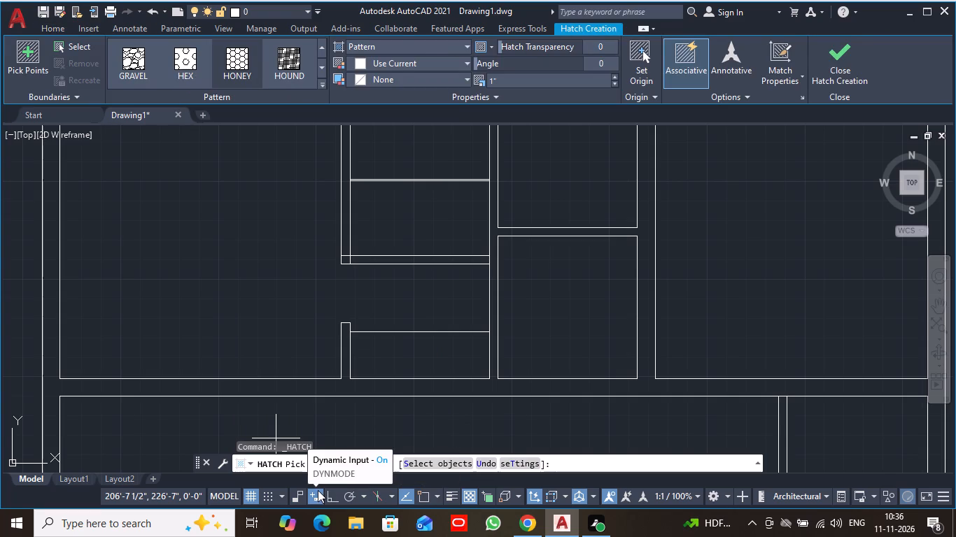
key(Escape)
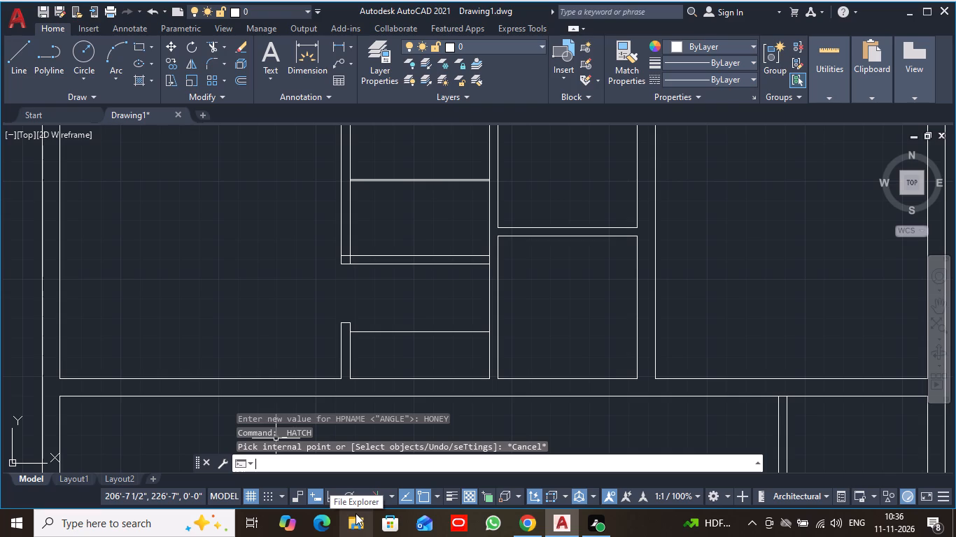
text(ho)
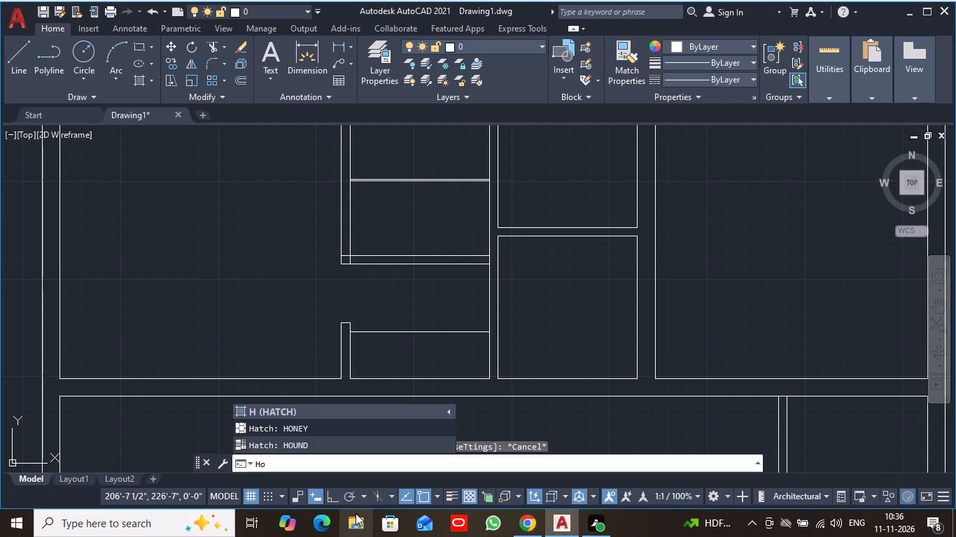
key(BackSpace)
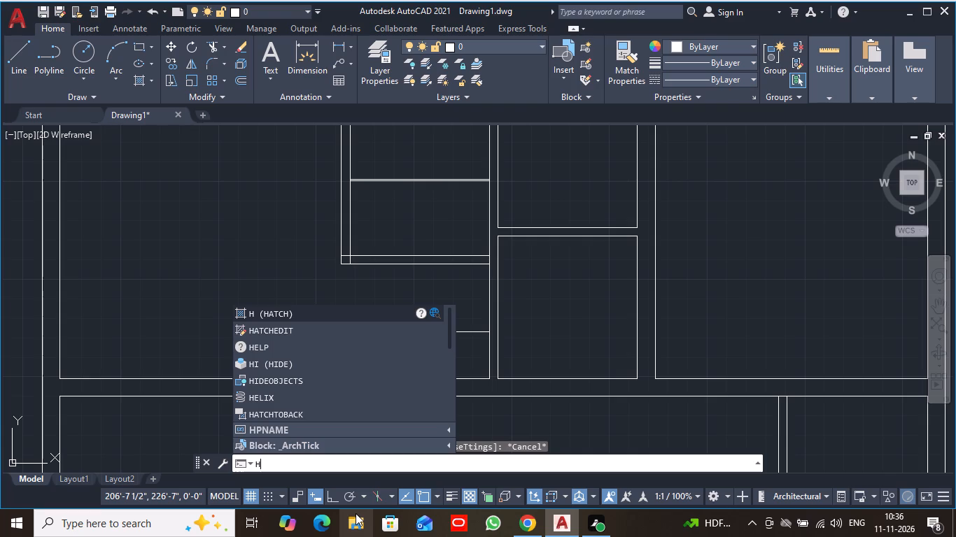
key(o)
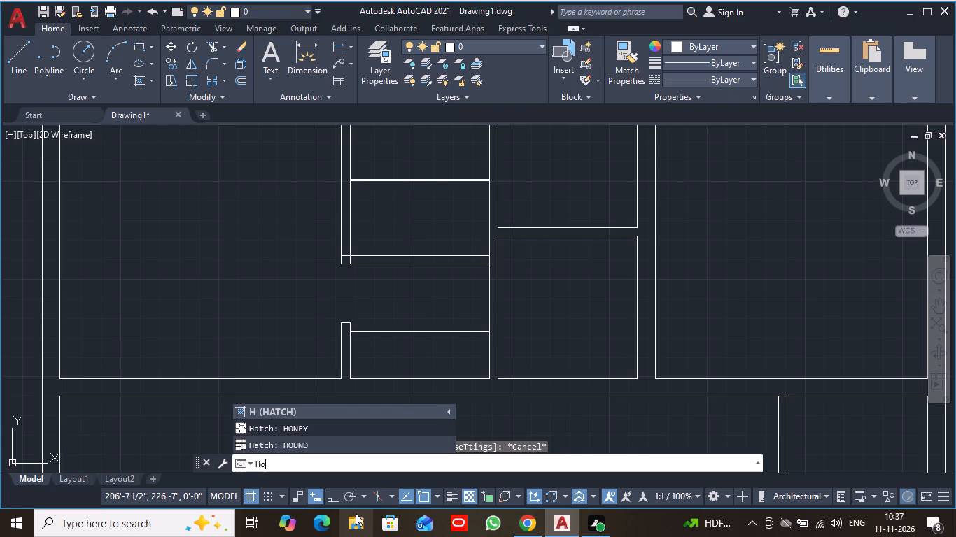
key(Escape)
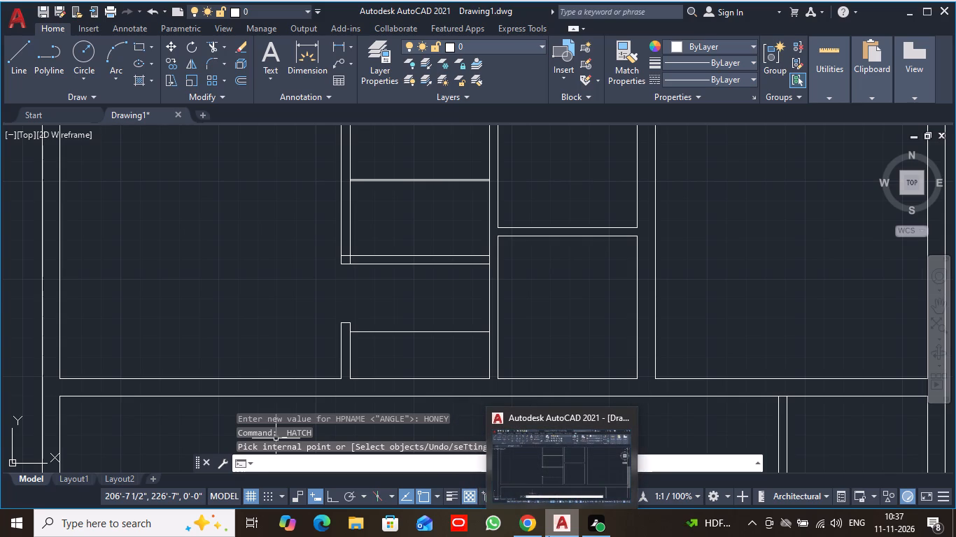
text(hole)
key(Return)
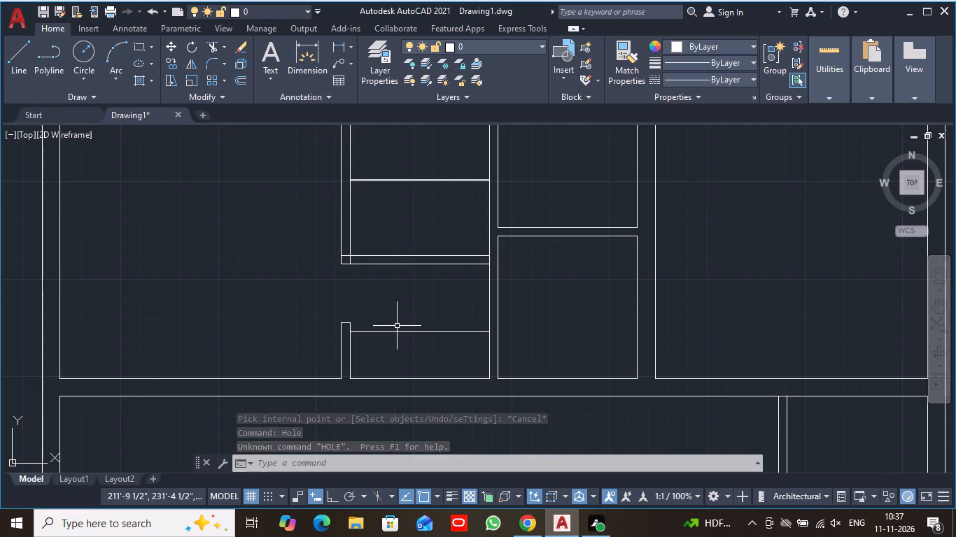
Draw a short vertical line across the left narrow column's horizontal partition just above the existing door gap, at the partition's midpoint.
scroll(395, 341, up, 2)
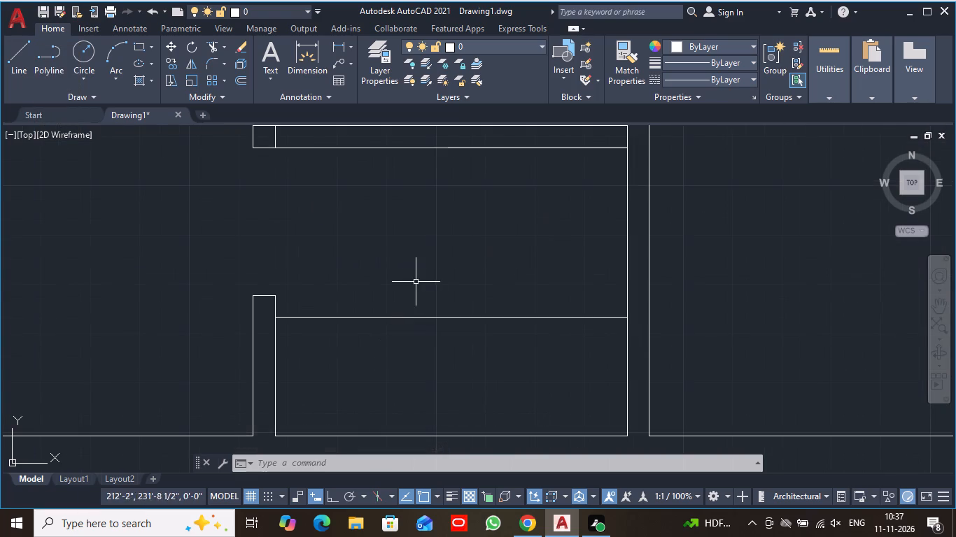
middle_drag(413, 268, 372, 380)
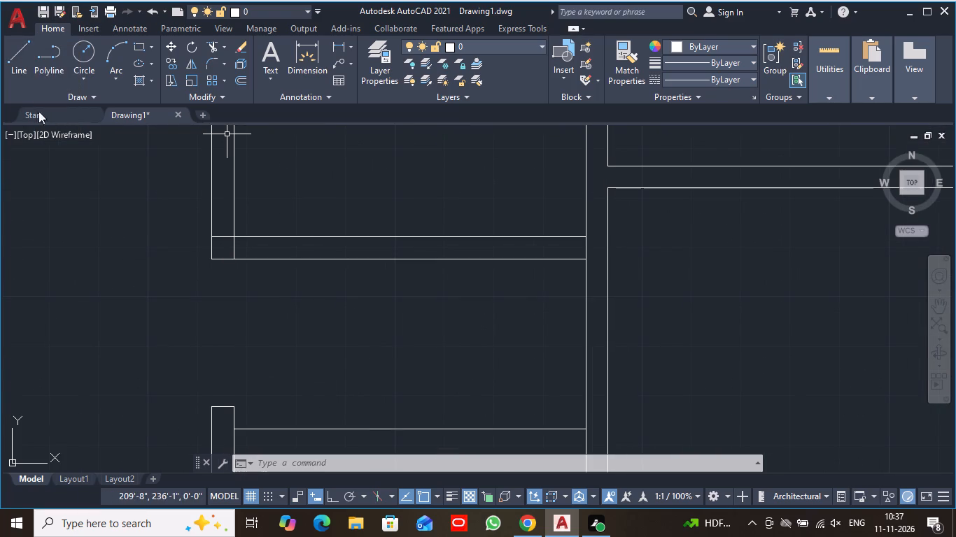
click(20, 57)
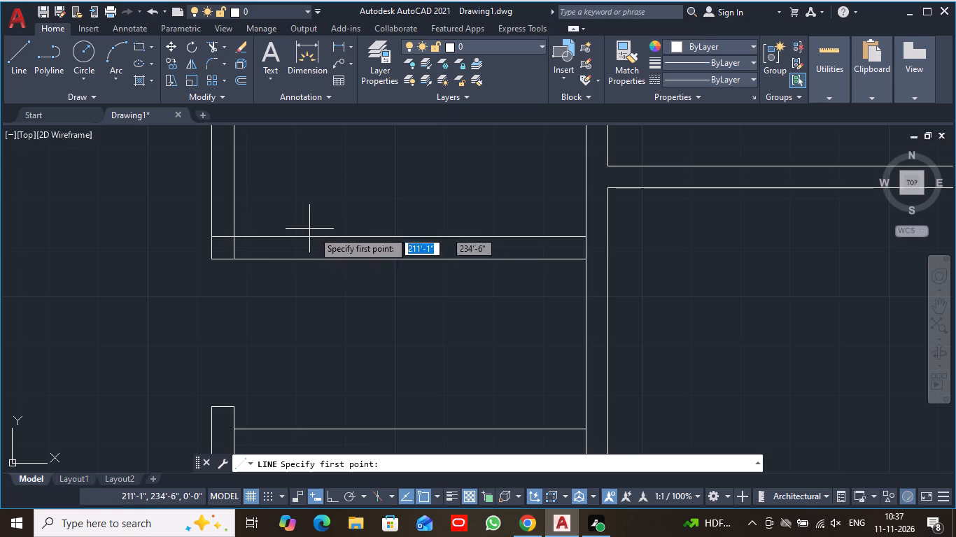
click(395, 238)
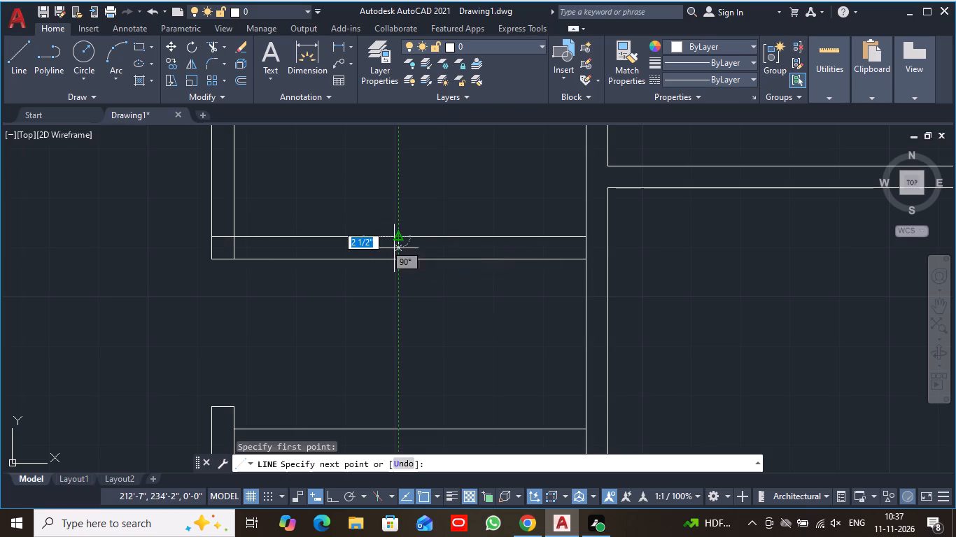
click(394, 255)
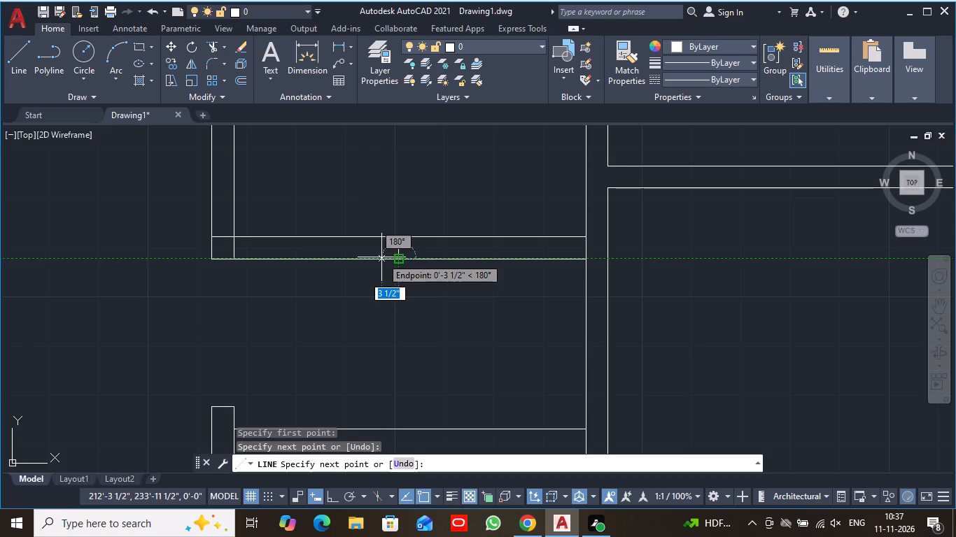
key(Escape)
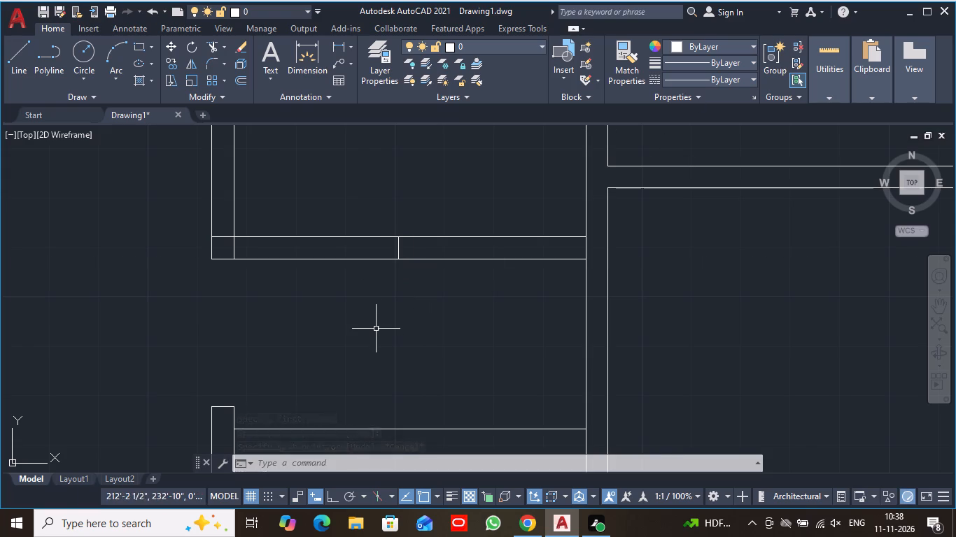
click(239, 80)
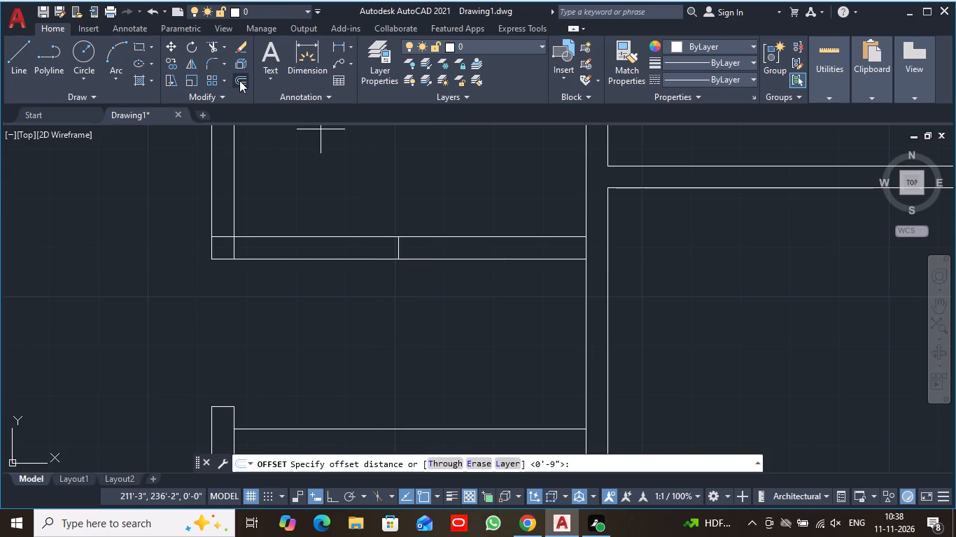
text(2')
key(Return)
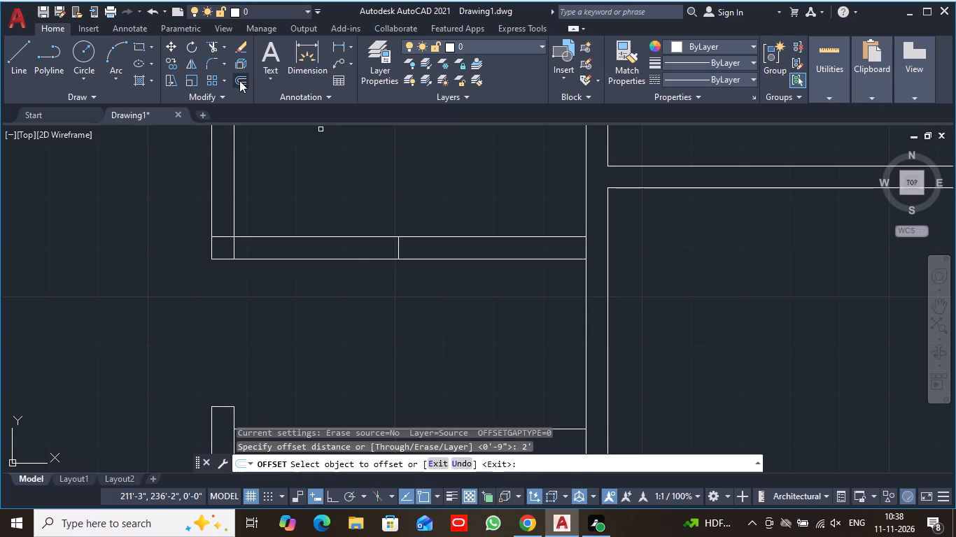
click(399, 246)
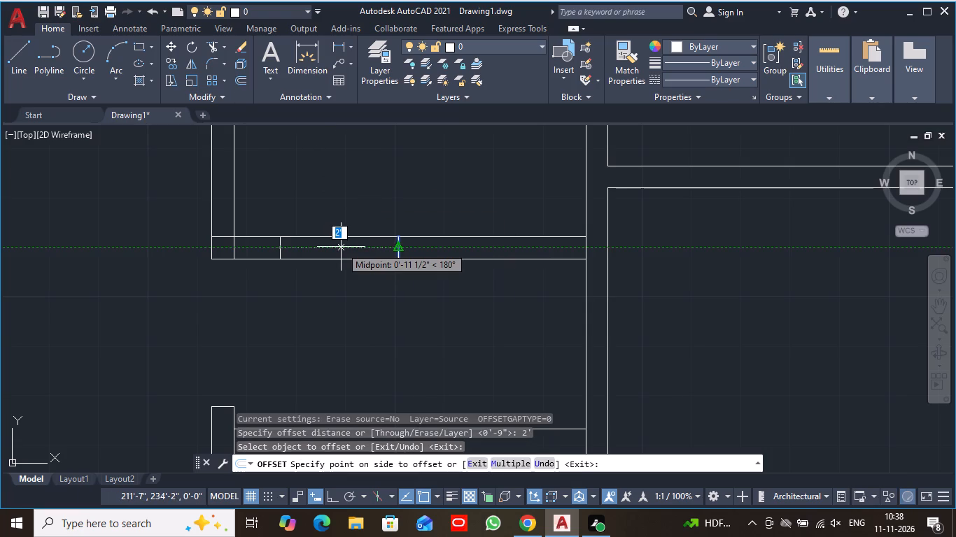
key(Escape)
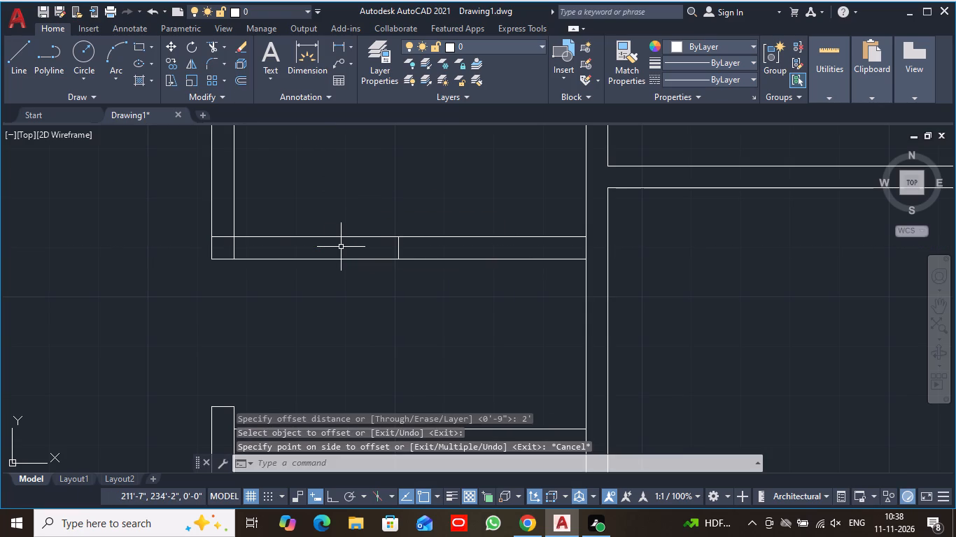
Offset the partition's short midpoint line 1' to both sides to mark the jambs of a door opening.
click(246, 80)
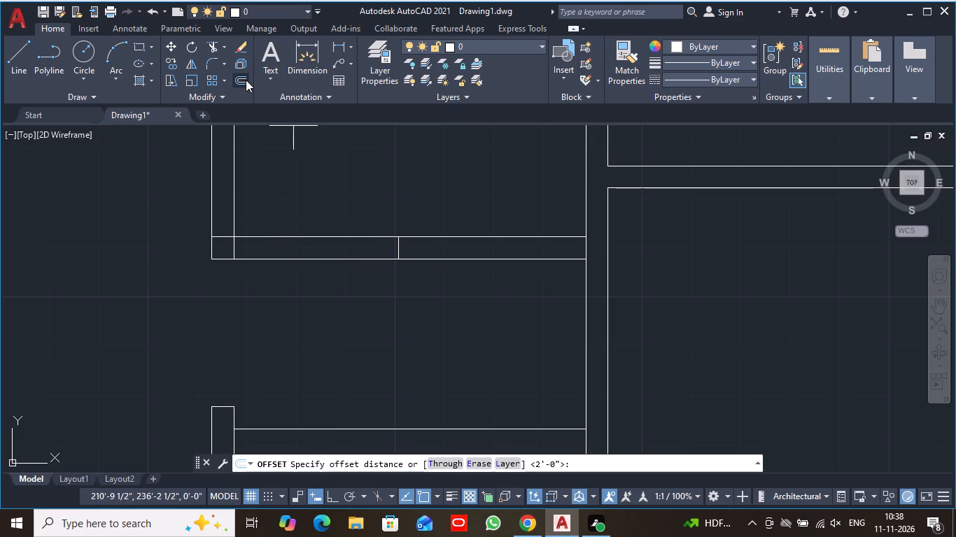
text(1')
key(Return)
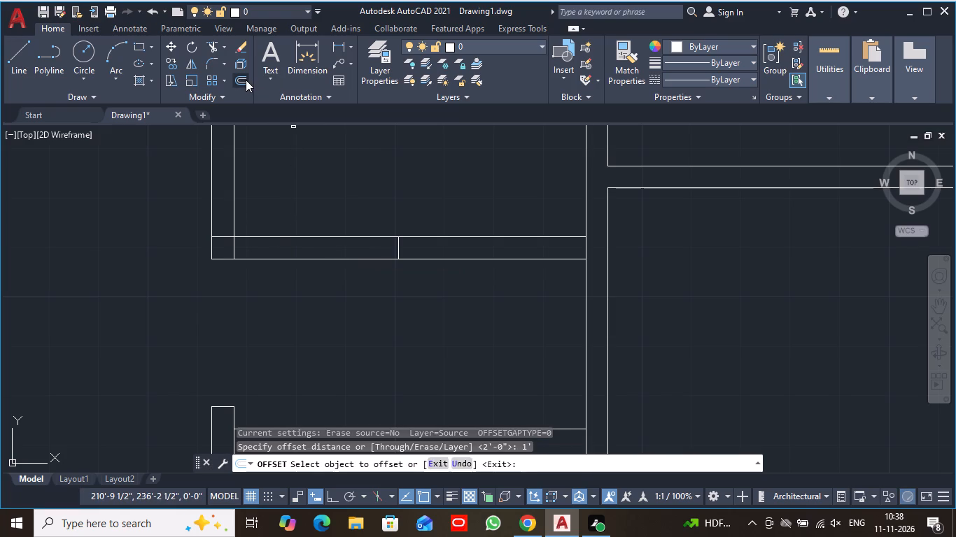
click(398, 248)
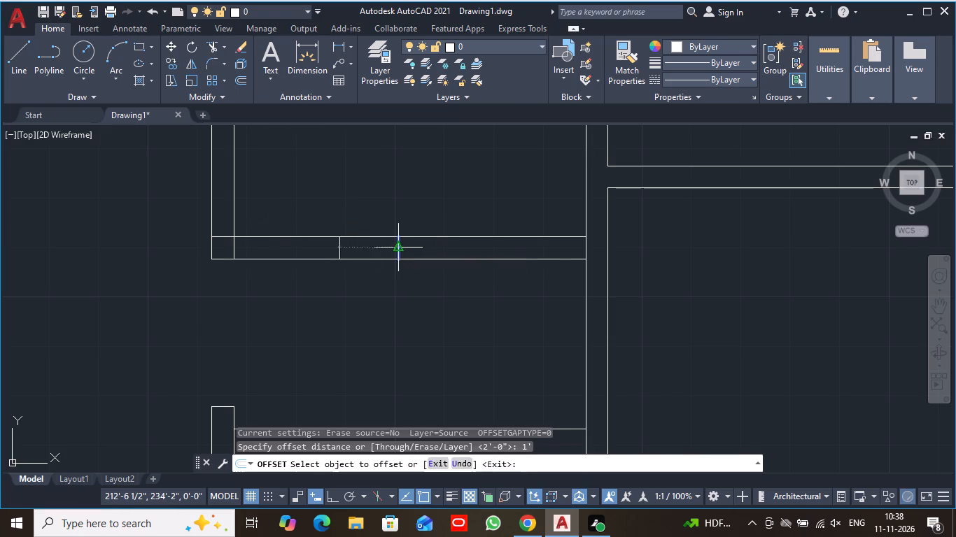
click(384, 249)
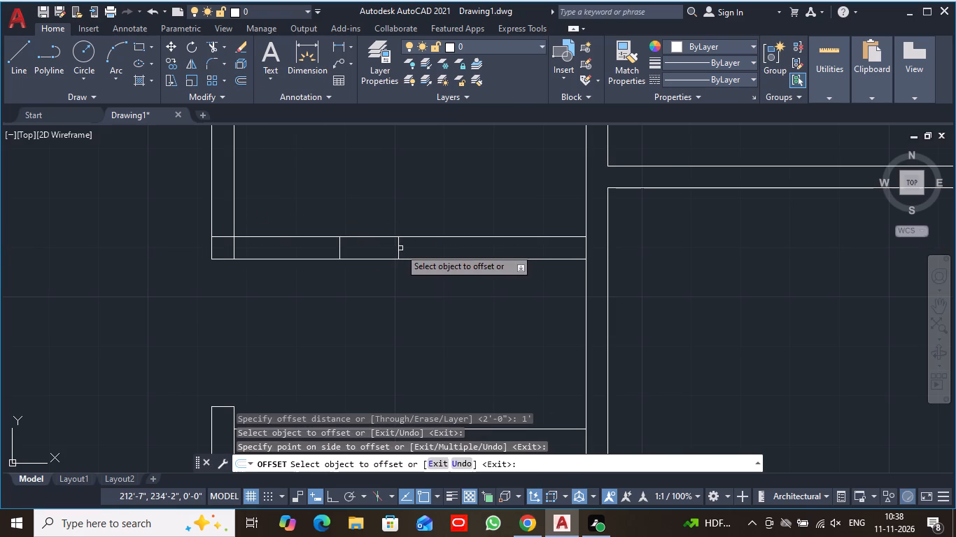
click(400, 248)
click(417, 252)
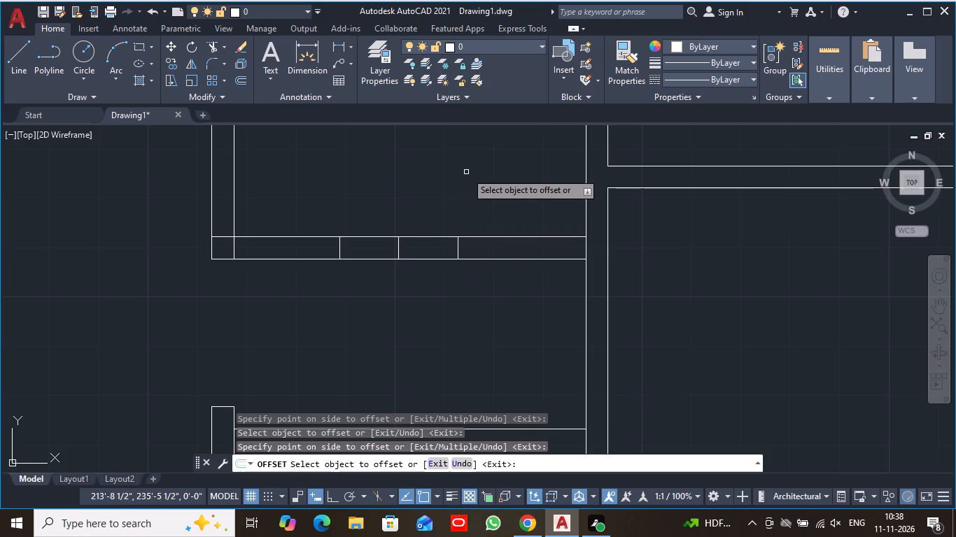
key(Escape)
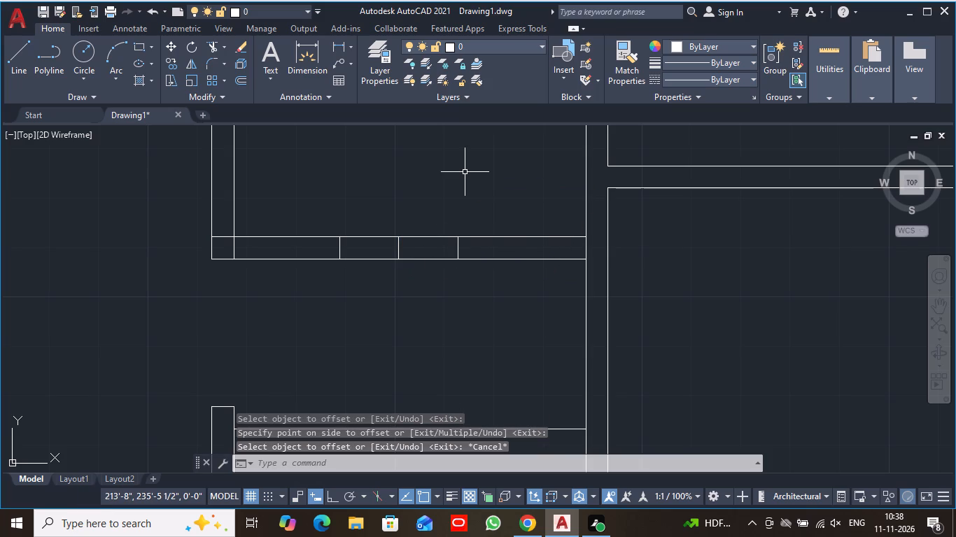
Trim away the midpoint line and both partition lines between the two jamb lines to open the doorway.
text(trom)
key(Return)
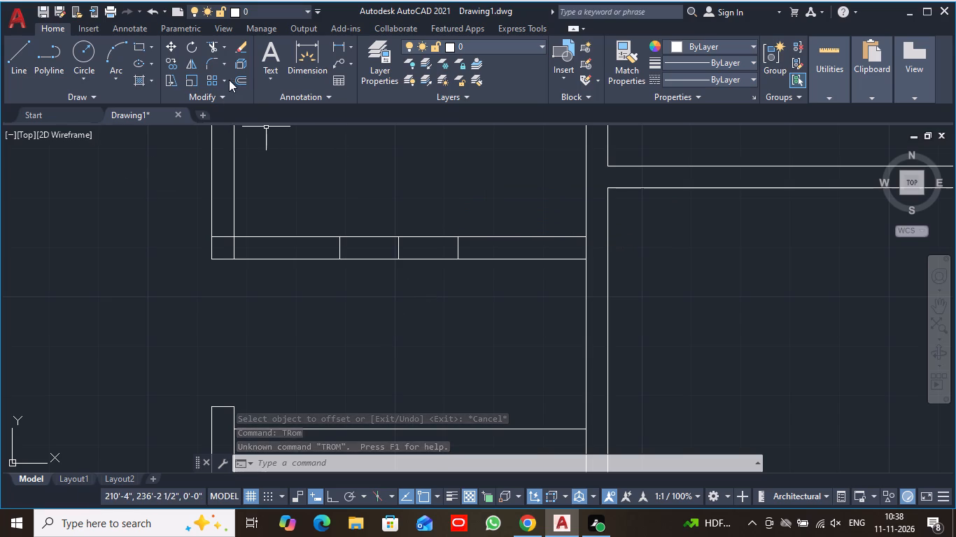
text(tr)
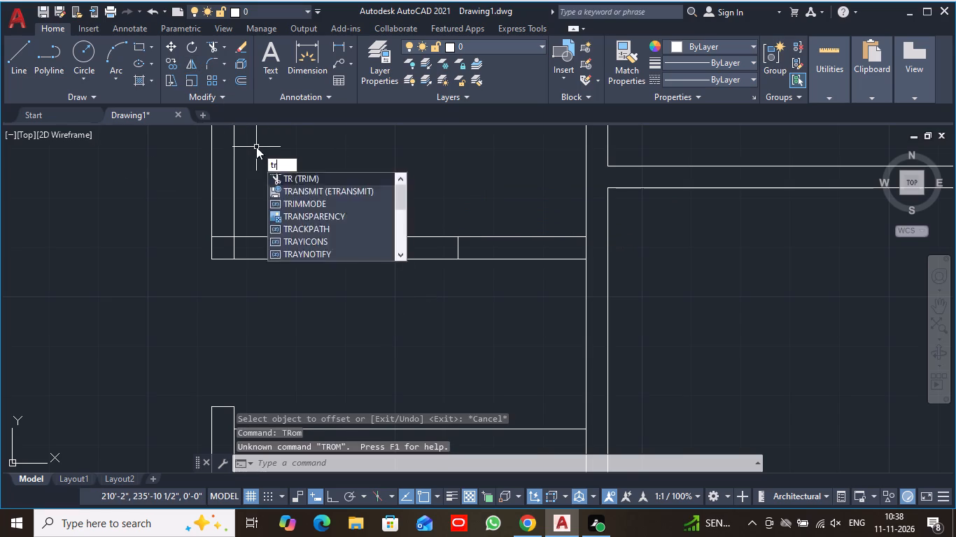
key(Return)
scroll(384, 316, up, 2)
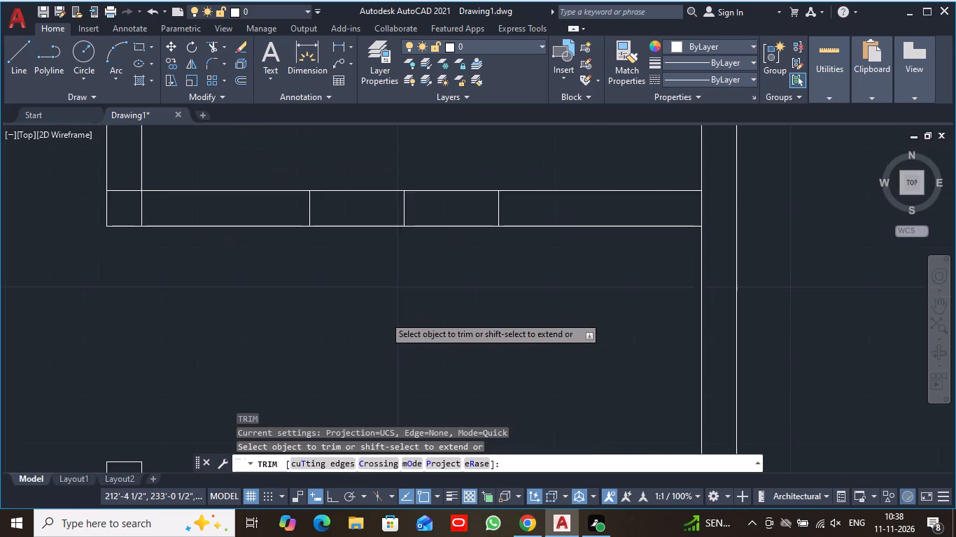
middle_drag(389, 277, 389, 390)
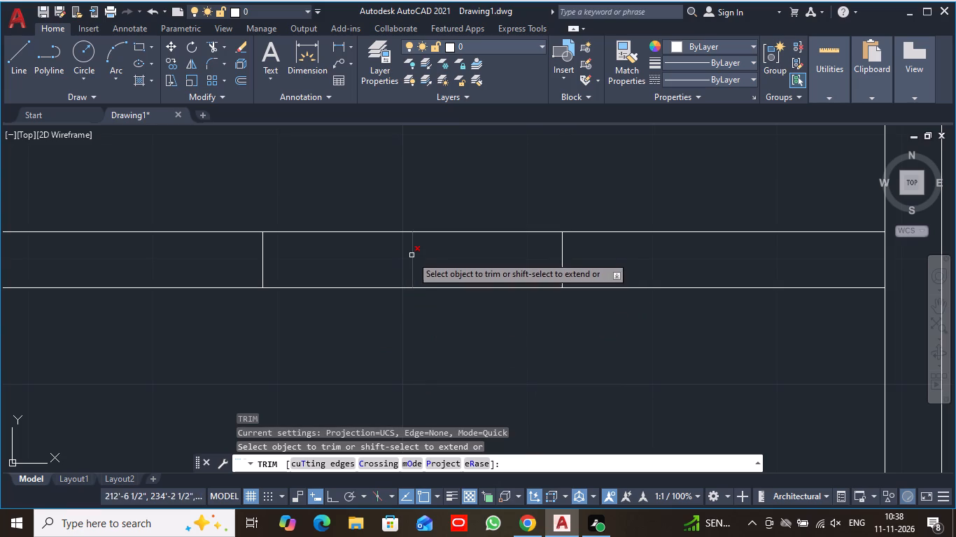
click(412, 257)
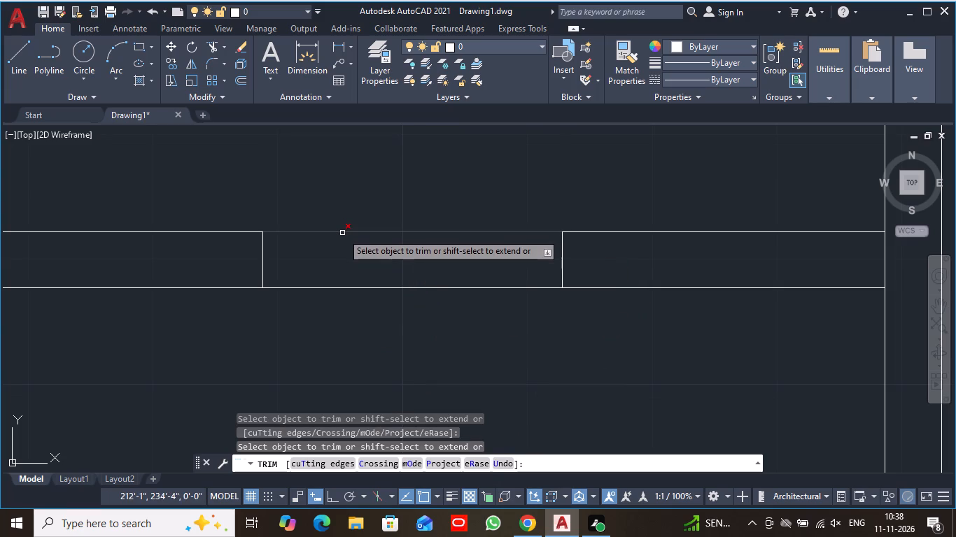
click(342, 233)
click(375, 289)
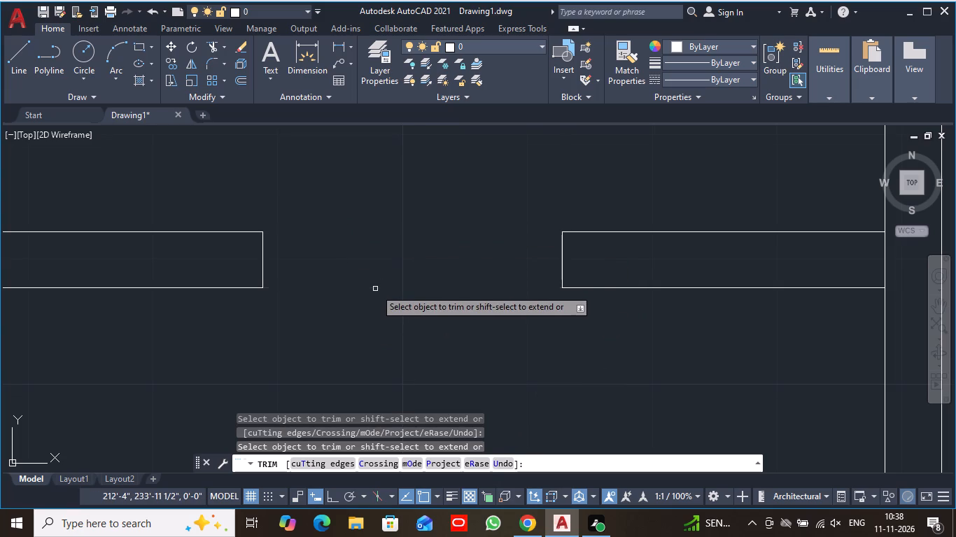
Trim the leftover line pieces where the left narrow column's door partition meets its left wall, forming a clean corner.
scroll(381, 275, down, 3)
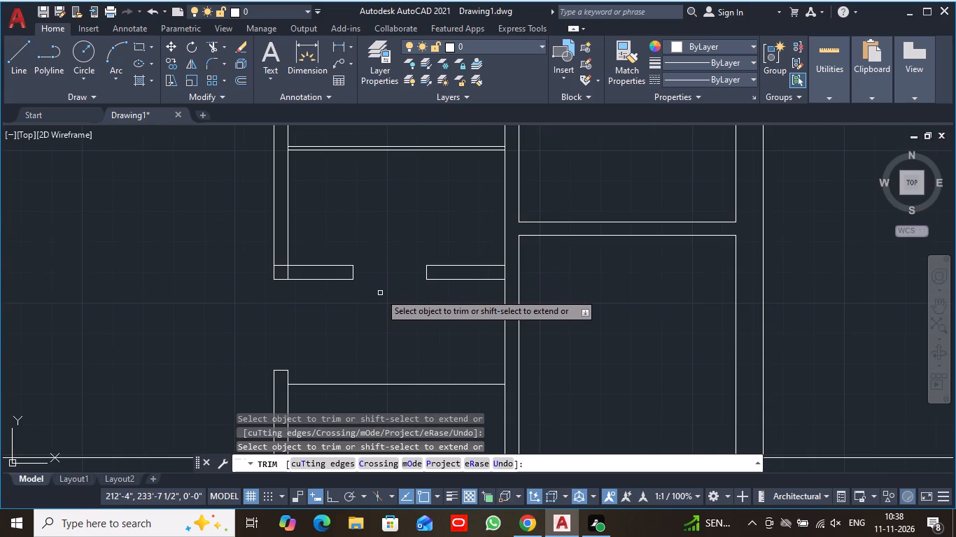
click(288, 271)
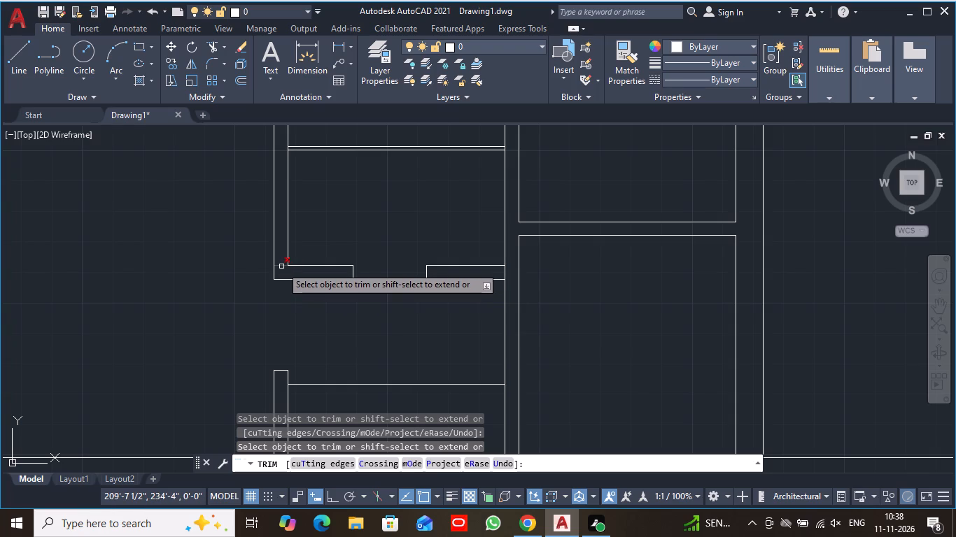
click(281, 266)
scroll(333, 318, down, 2)
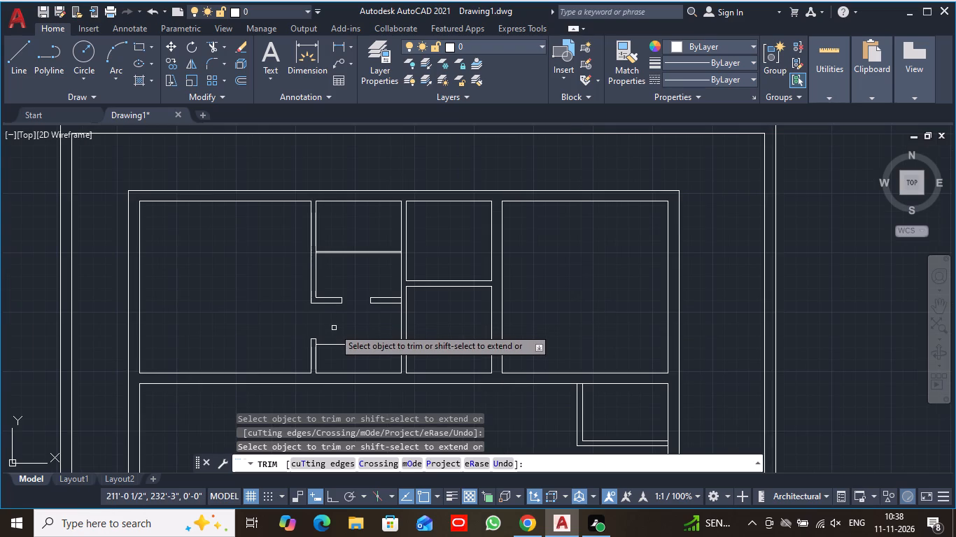
key(Escape)
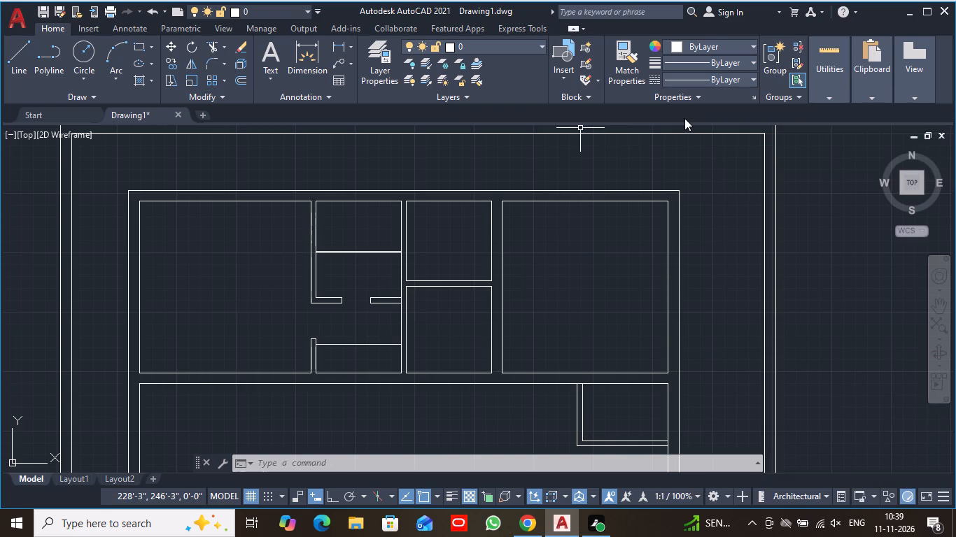
Trim the wall lines between the thin horizontal partition's two lines at both its ends in the left narrow column.
scroll(391, 263, up, 4)
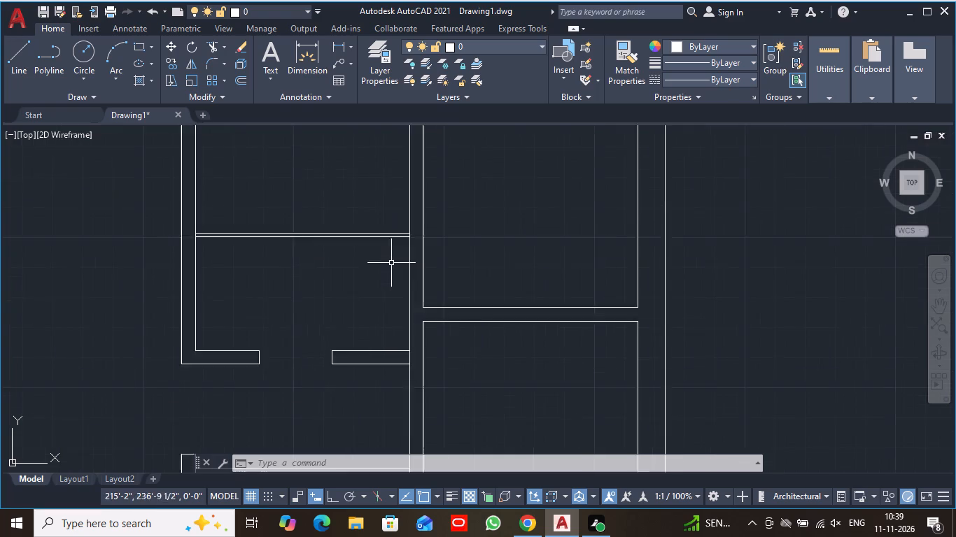
scroll(397, 251, up, 2)
middle_drag(468, 198, 470, 289)
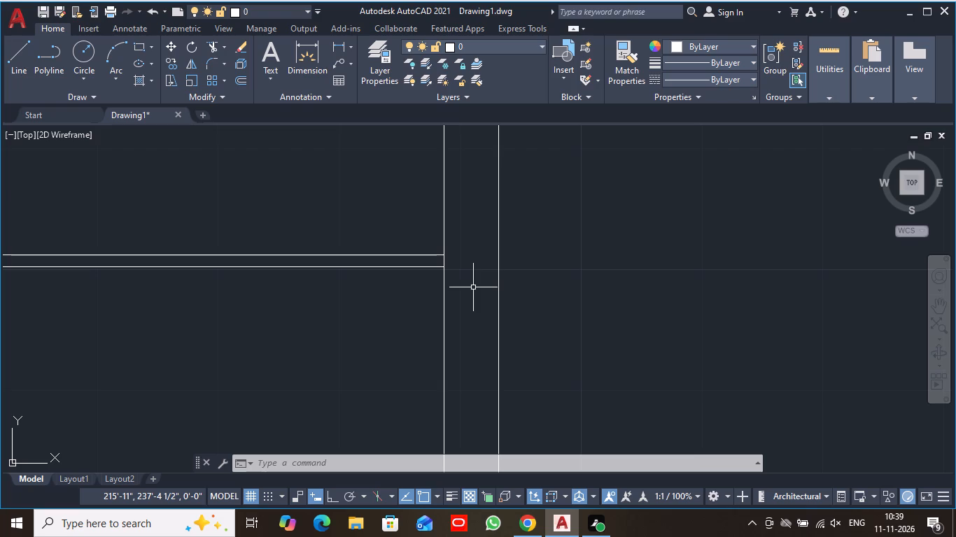
text(trim)
key(space)
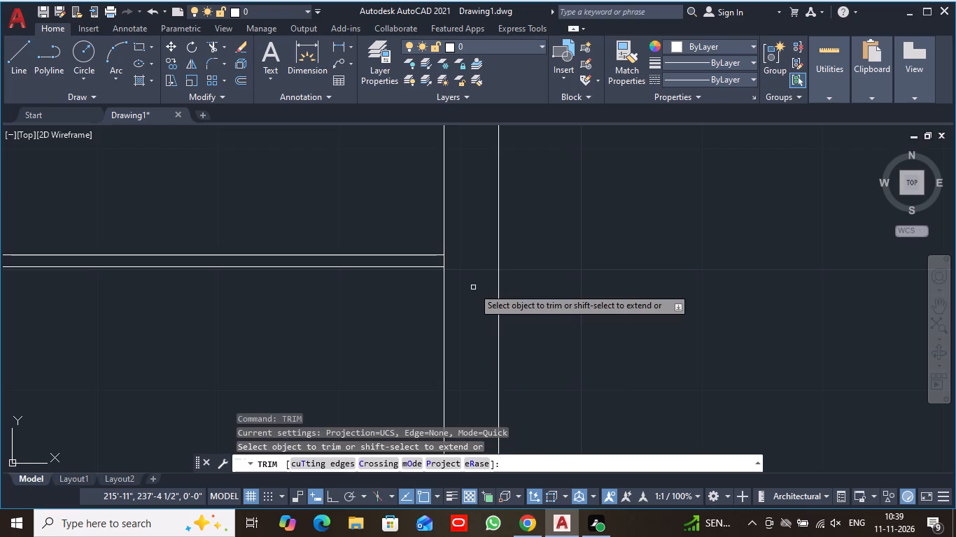
scroll(467, 299, up, 2)
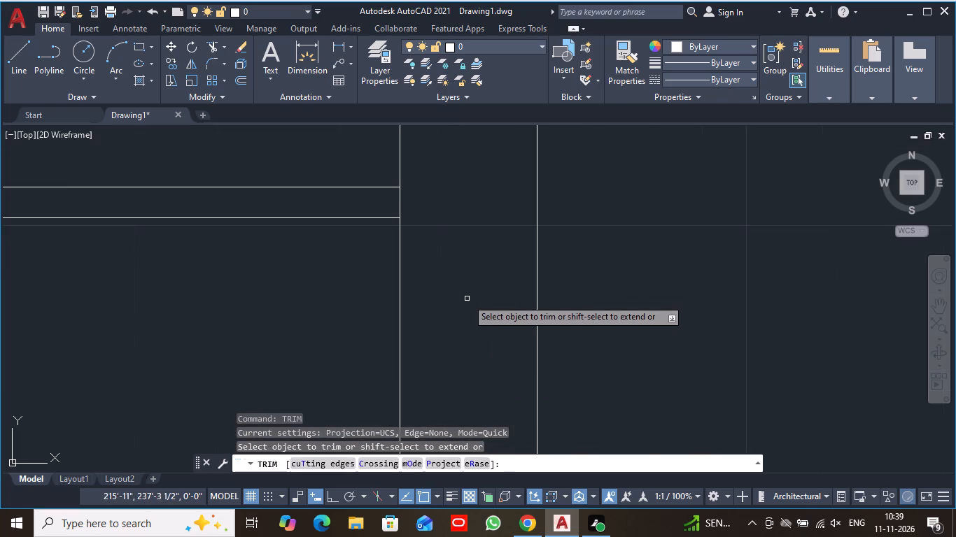
middle_drag(435, 223, 461, 311)
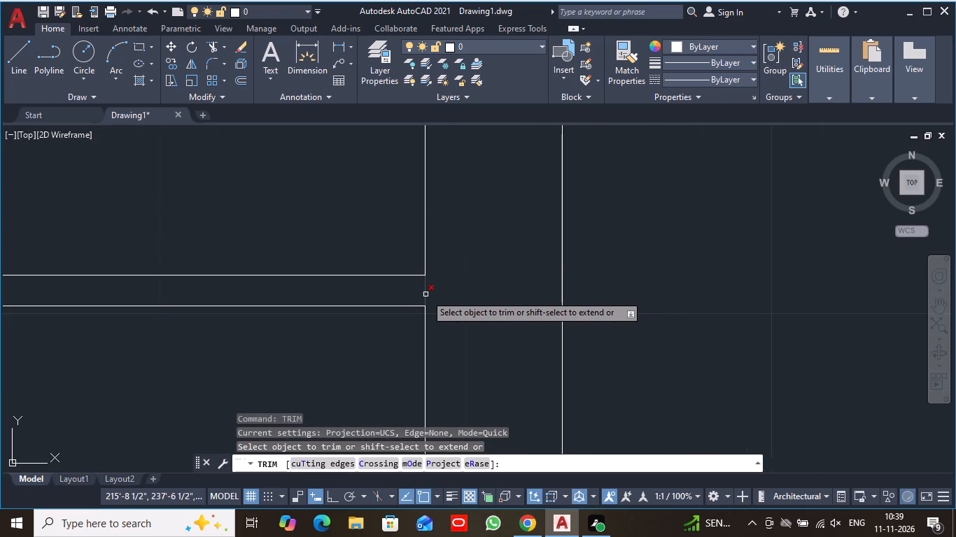
click(426, 294)
scroll(457, 306, down, 4)
middle_drag(187, 352, 519, 359)
scroll(460, 362, up, 4)
middle_drag(502, 166, 502, 308)
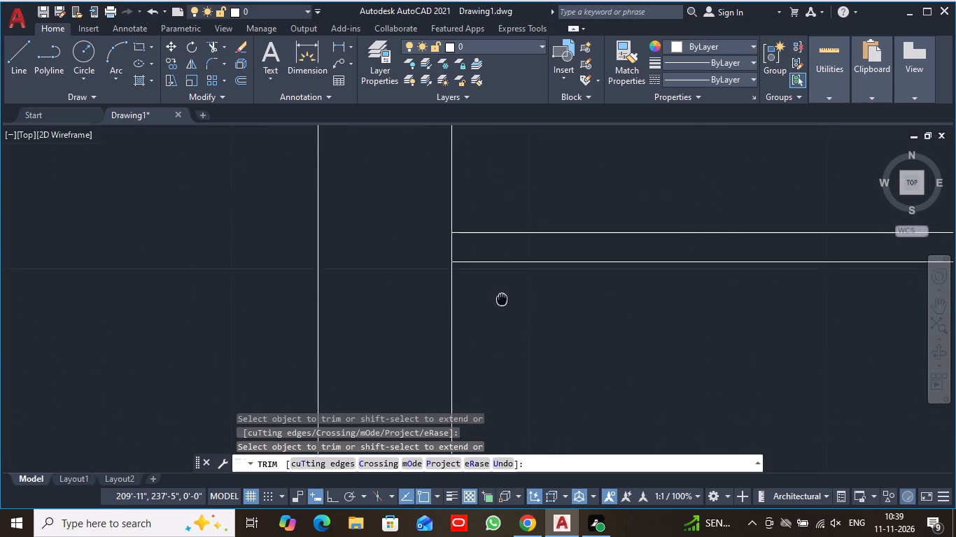
middle_drag(502, 308, 502, 334)
click(452, 292)
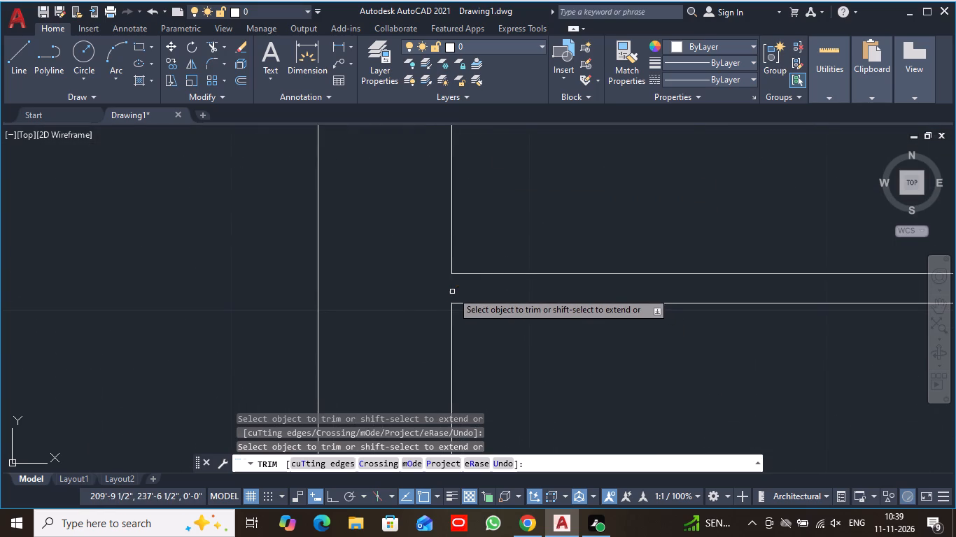
scroll(404, 281, down, 6)
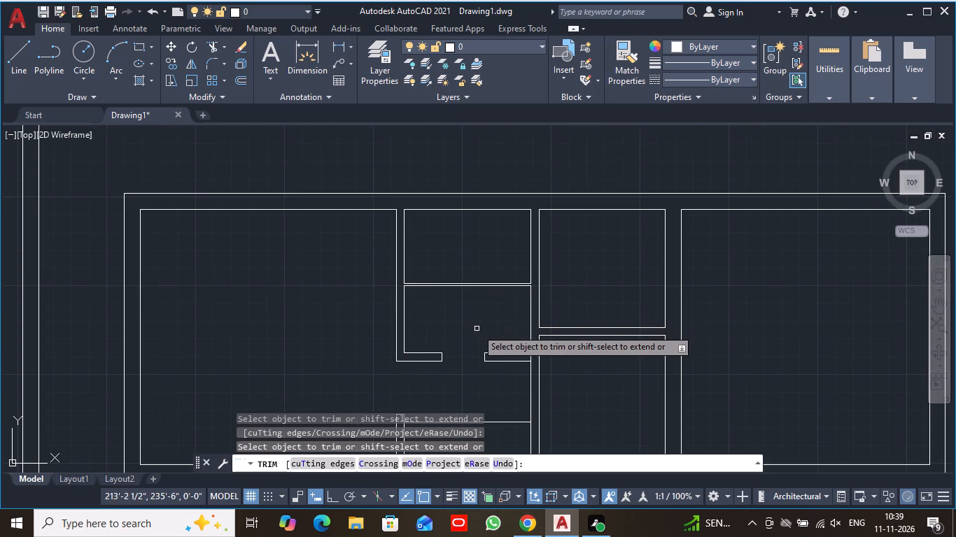
key(Escape)
Examine the overall plan, the large open area and the top row of rooms around the left narrow column.
scroll(475, 329, down, 2)
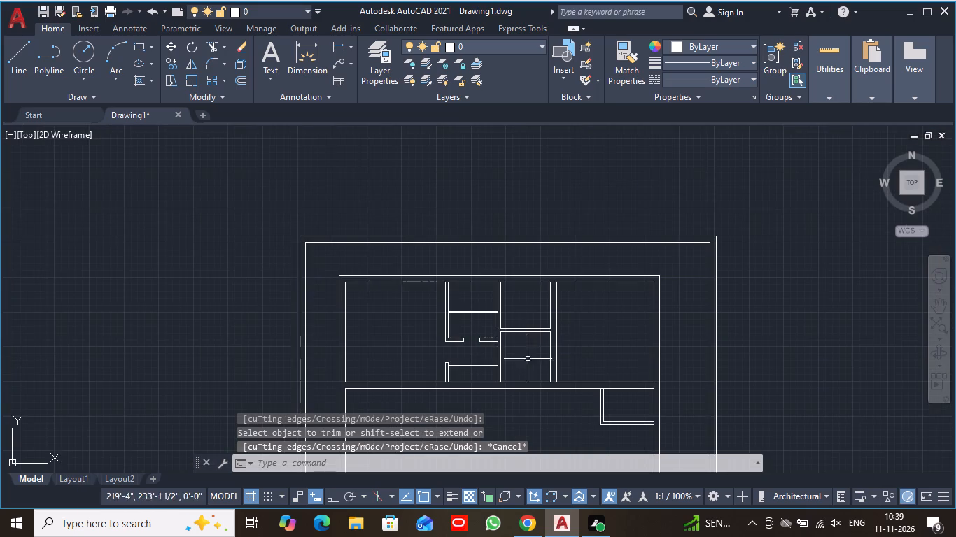
scroll(520, 382, down, 2)
middle_drag(525, 419, 542, 231)
scroll(542, 231, up, 3)
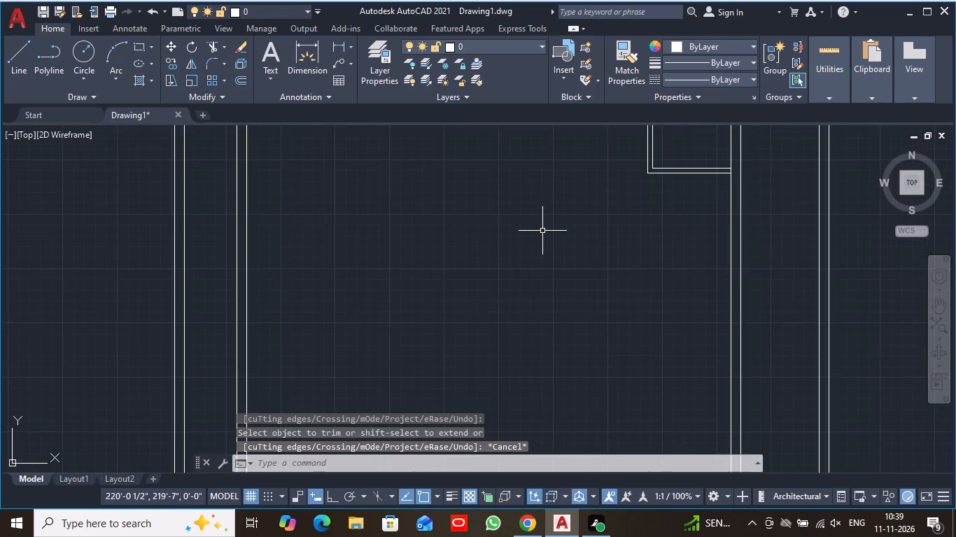
scroll(542, 231, down, 2)
middle_drag(542, 237, 537, 275)
scroll(538, 260, down, 1)
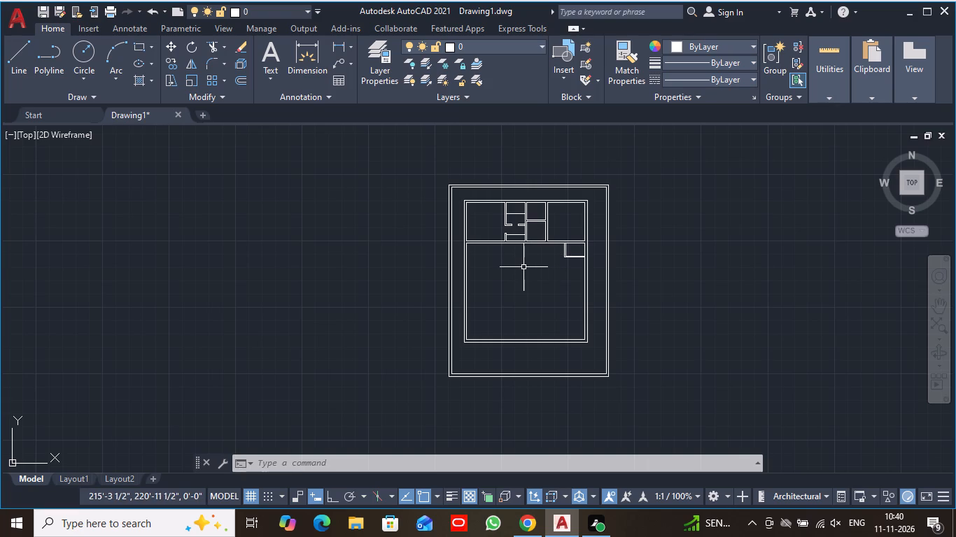
scroll(523, 268, up, 4)
scroll(523, 270, down, 3)
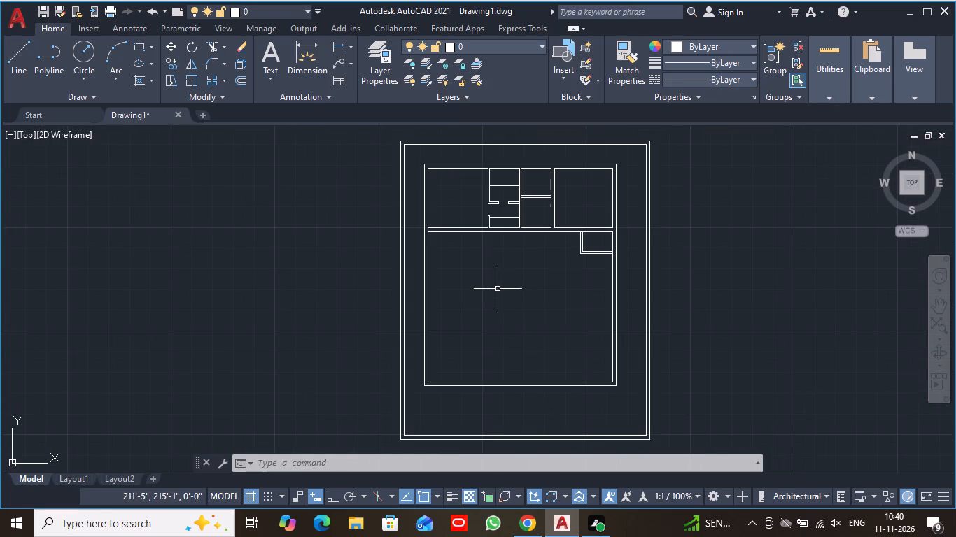
scroll(501, 273, up, 1)
middle_drag(503, 257, 496, 380)
scroll(509, 315, up, 2)
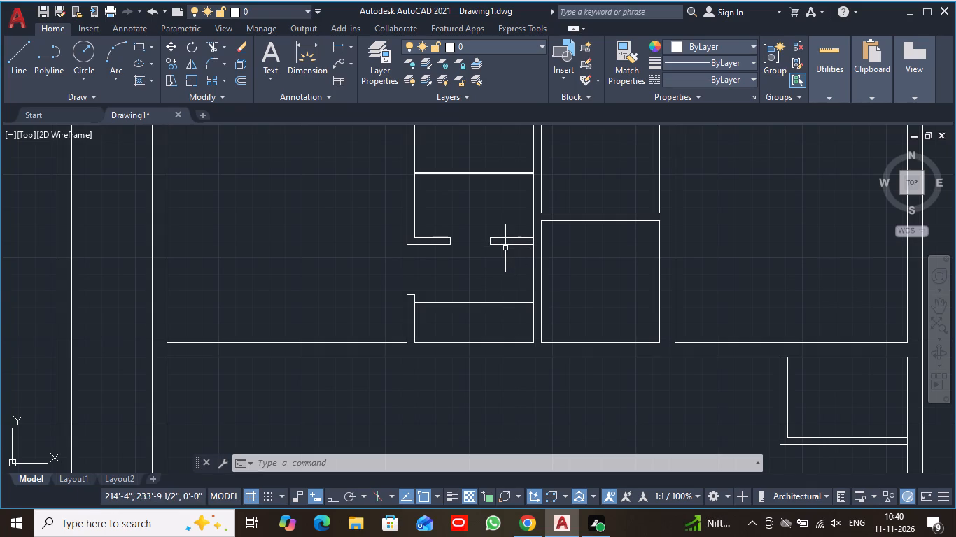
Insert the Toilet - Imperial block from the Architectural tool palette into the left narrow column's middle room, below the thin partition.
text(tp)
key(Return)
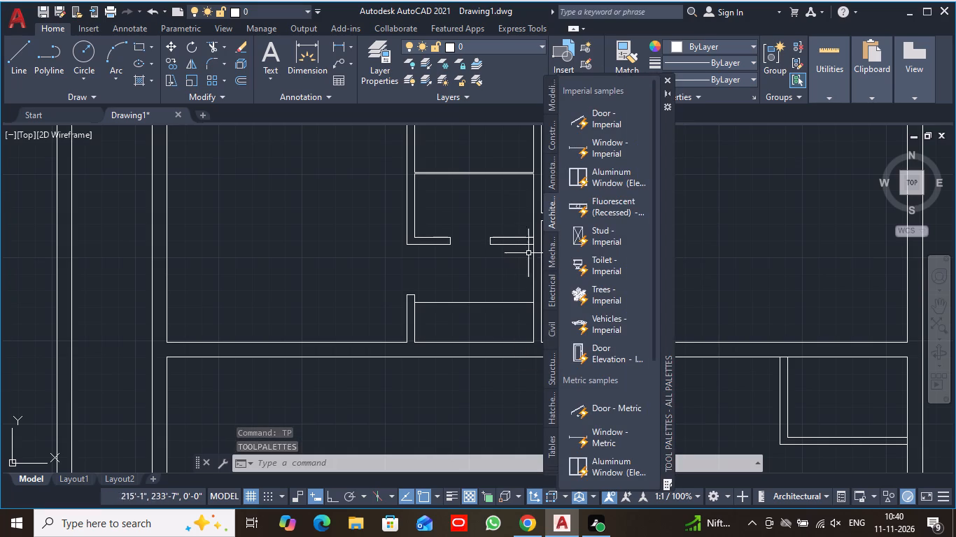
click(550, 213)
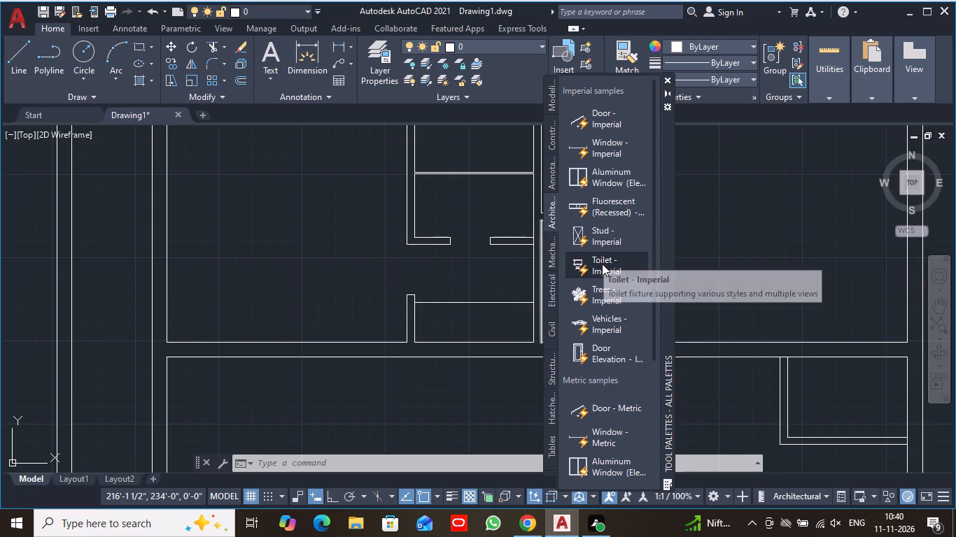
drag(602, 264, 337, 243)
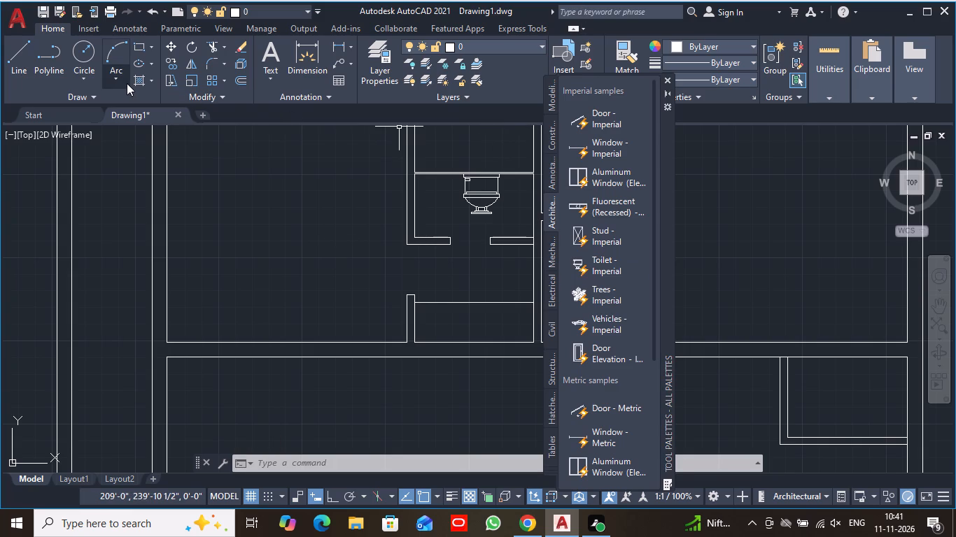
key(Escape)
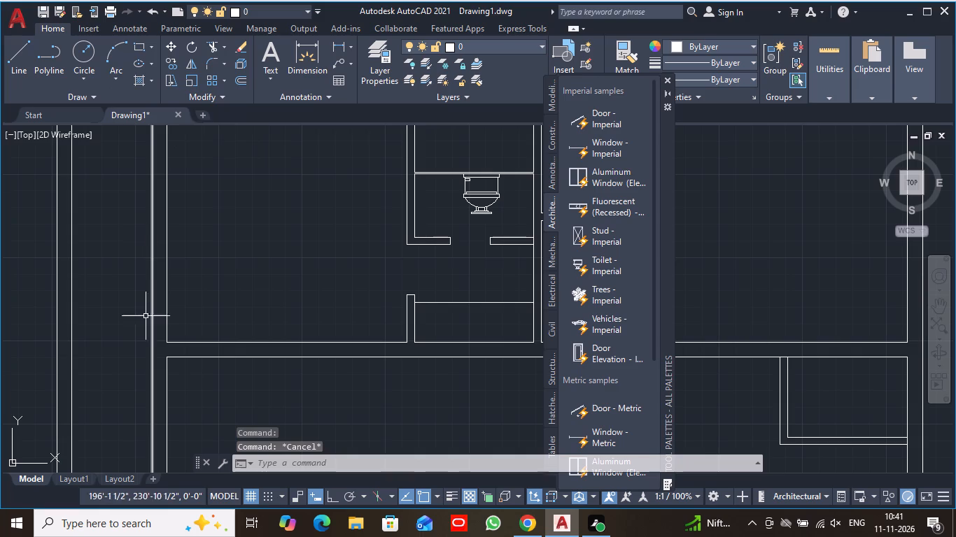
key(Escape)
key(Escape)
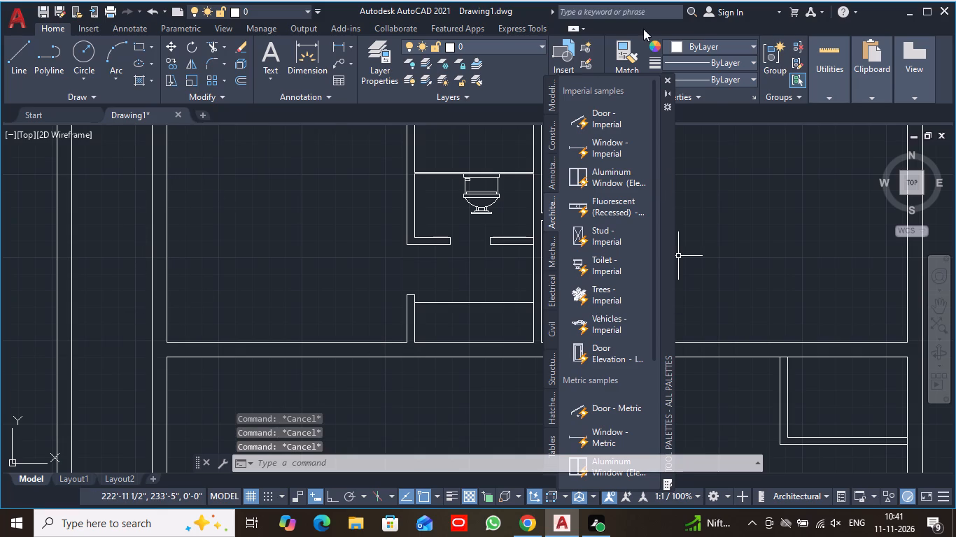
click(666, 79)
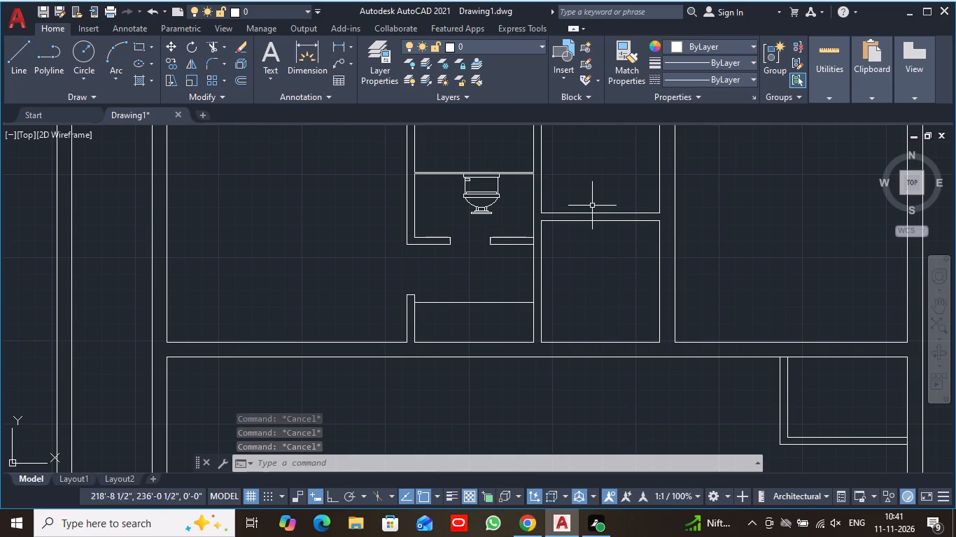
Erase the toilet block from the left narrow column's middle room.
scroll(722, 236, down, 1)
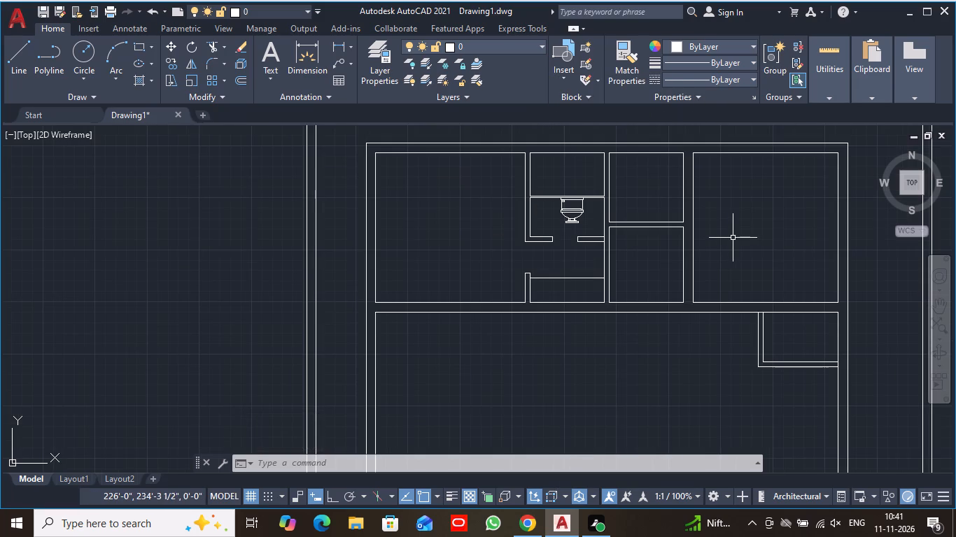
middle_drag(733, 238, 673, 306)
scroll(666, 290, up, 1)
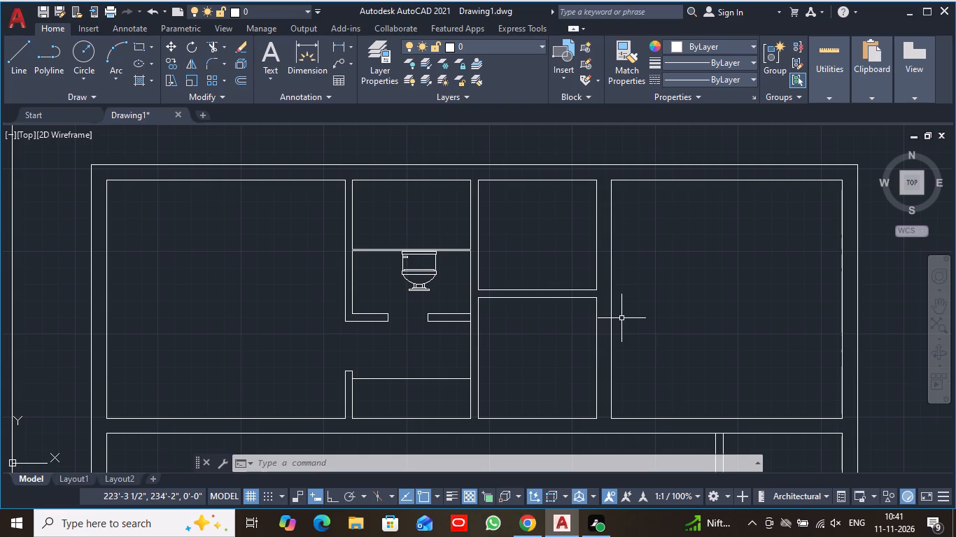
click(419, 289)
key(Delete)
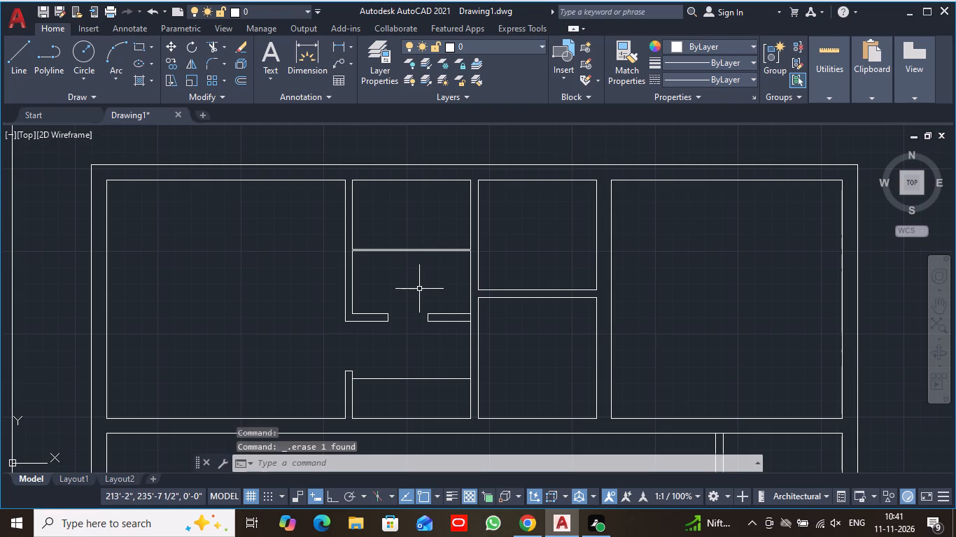
Insert the Toilet - Imperial block from the Architectural tool palette in the open space of the large top-left room.
click(413, 466)
text(tp)
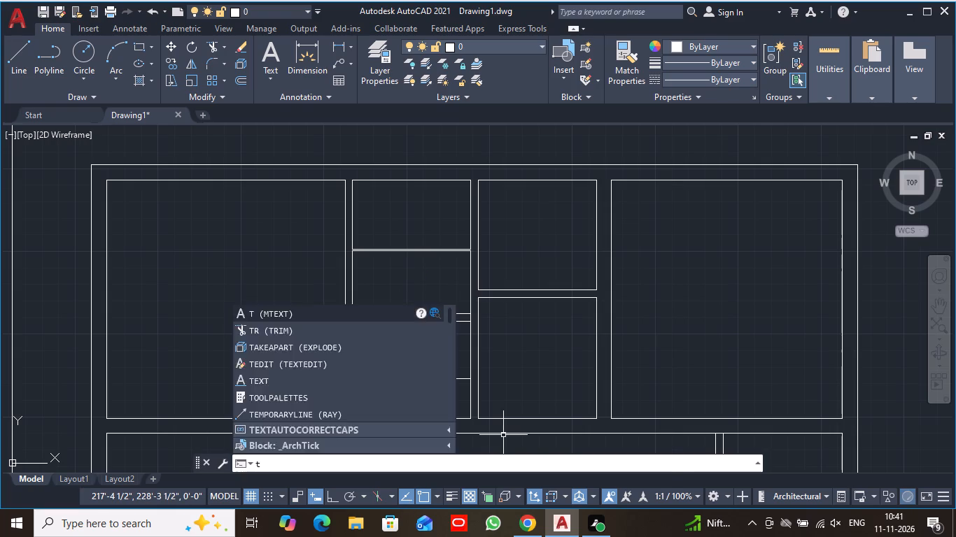
key(Return)
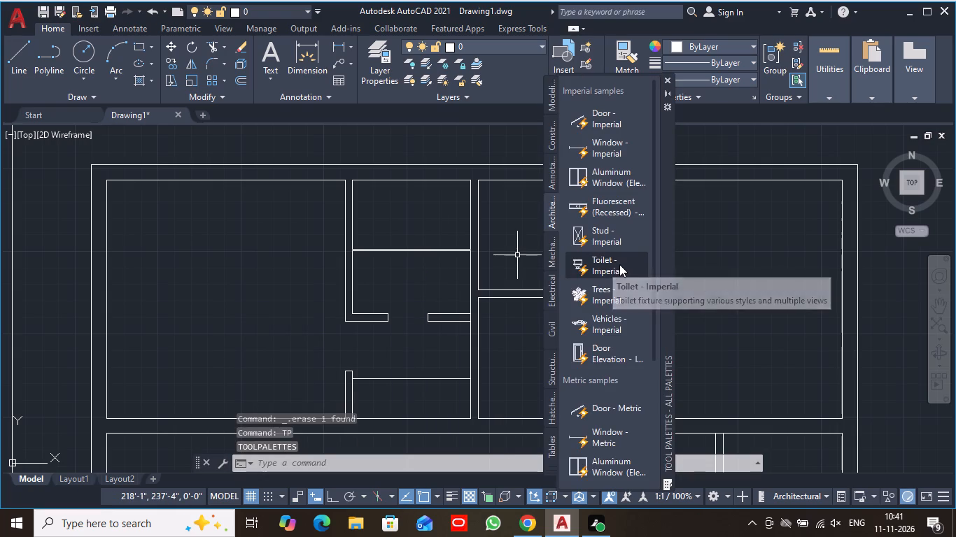
click(551, 214)
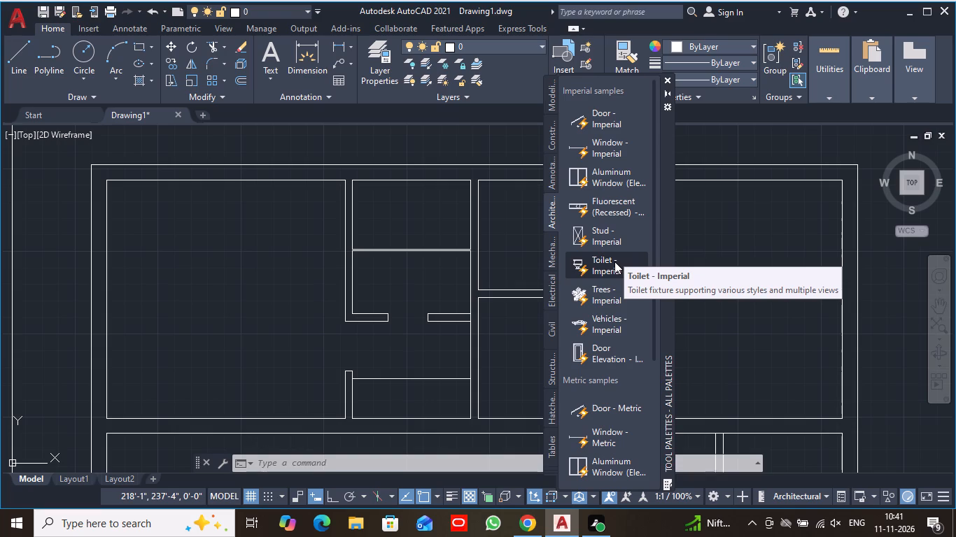
click(614, 262)
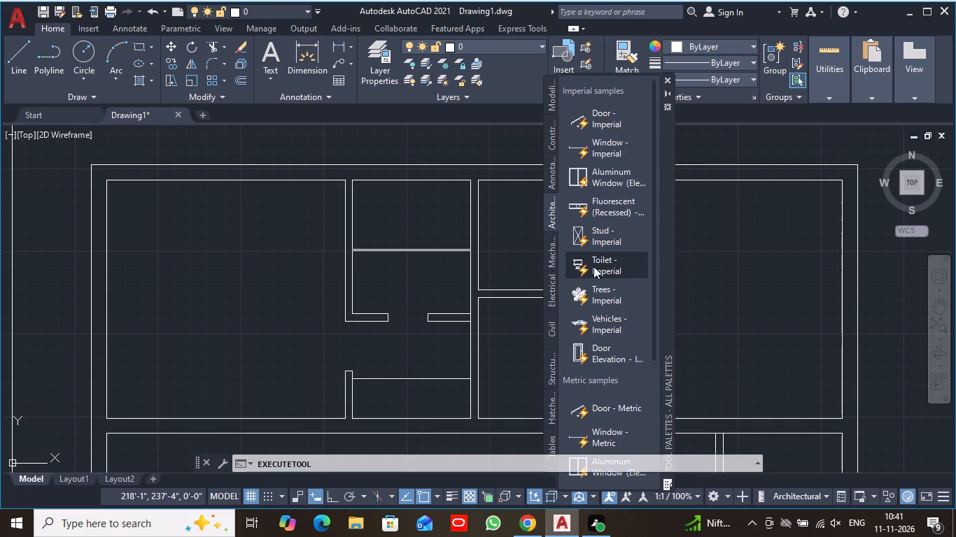
click(264, 277)
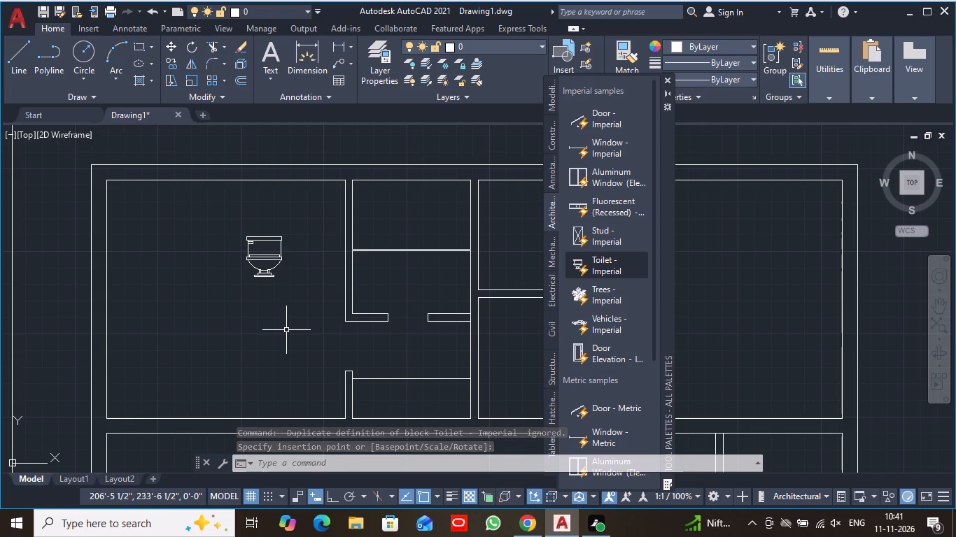
click(665, 78)
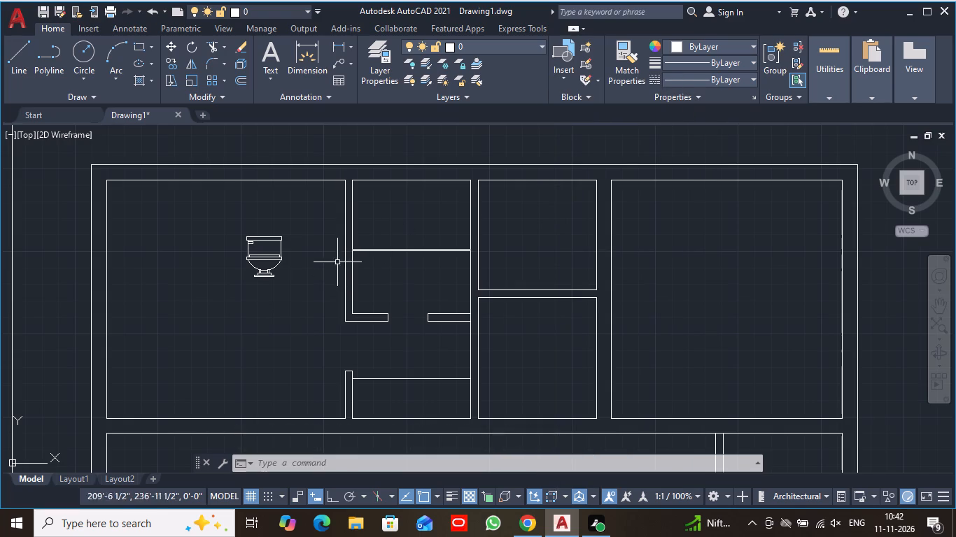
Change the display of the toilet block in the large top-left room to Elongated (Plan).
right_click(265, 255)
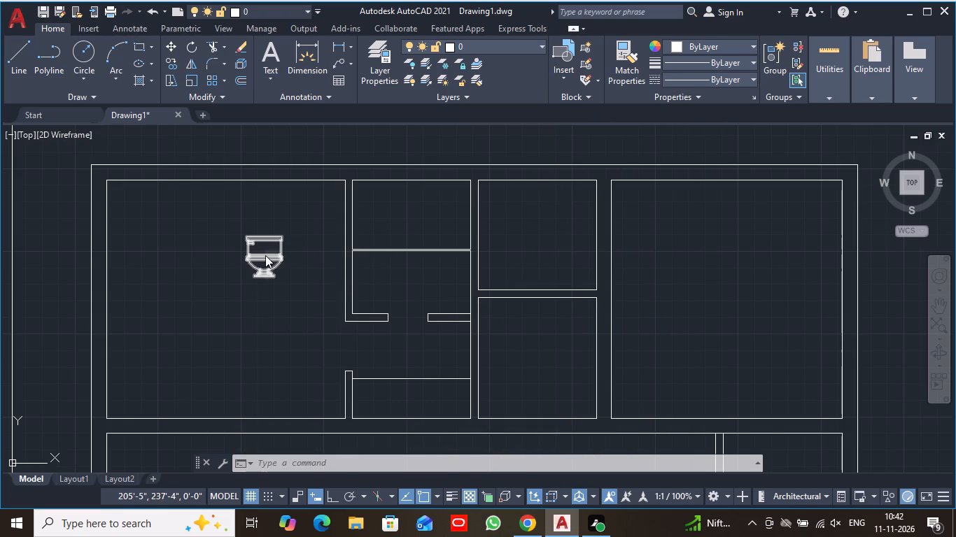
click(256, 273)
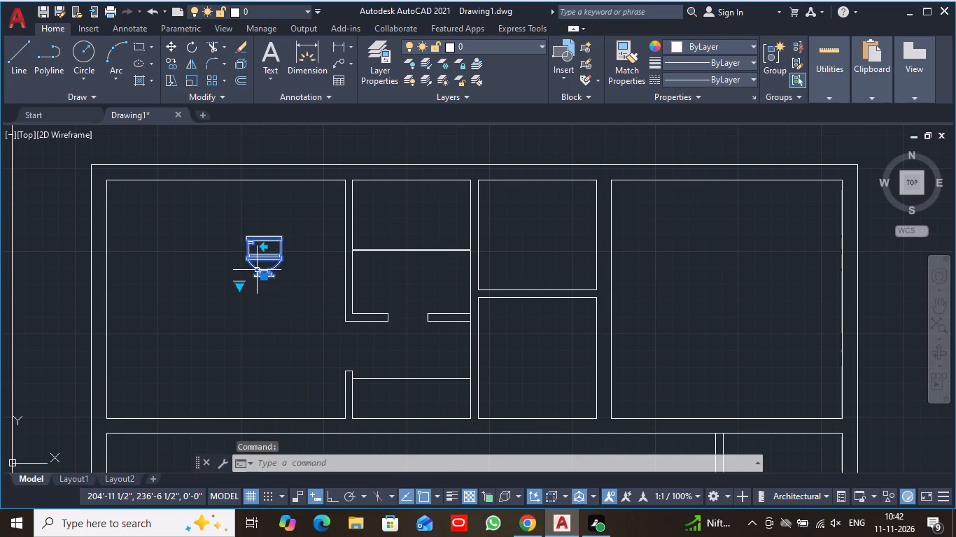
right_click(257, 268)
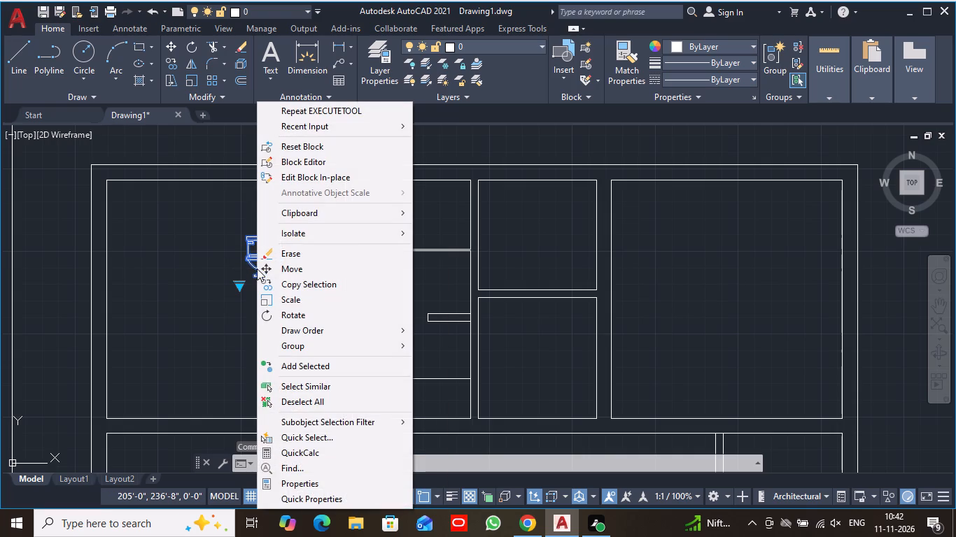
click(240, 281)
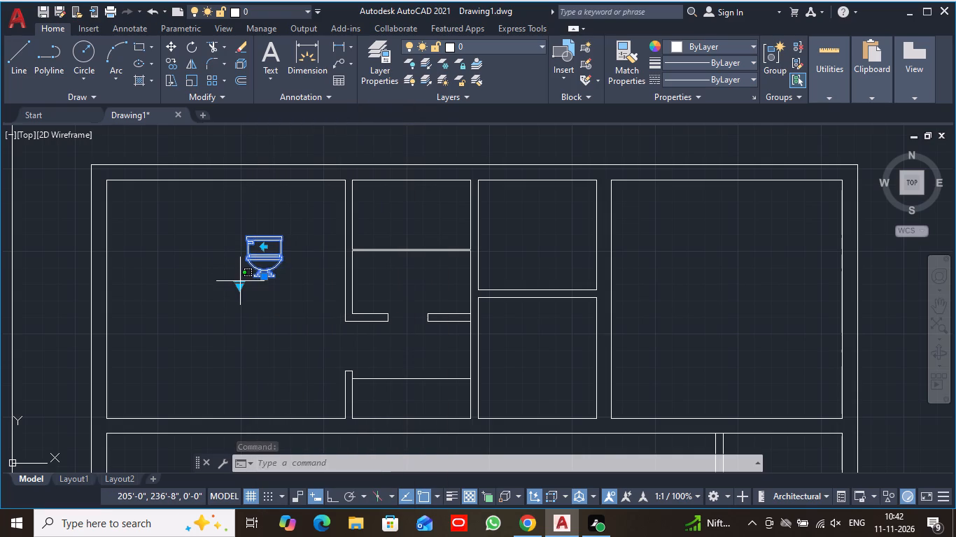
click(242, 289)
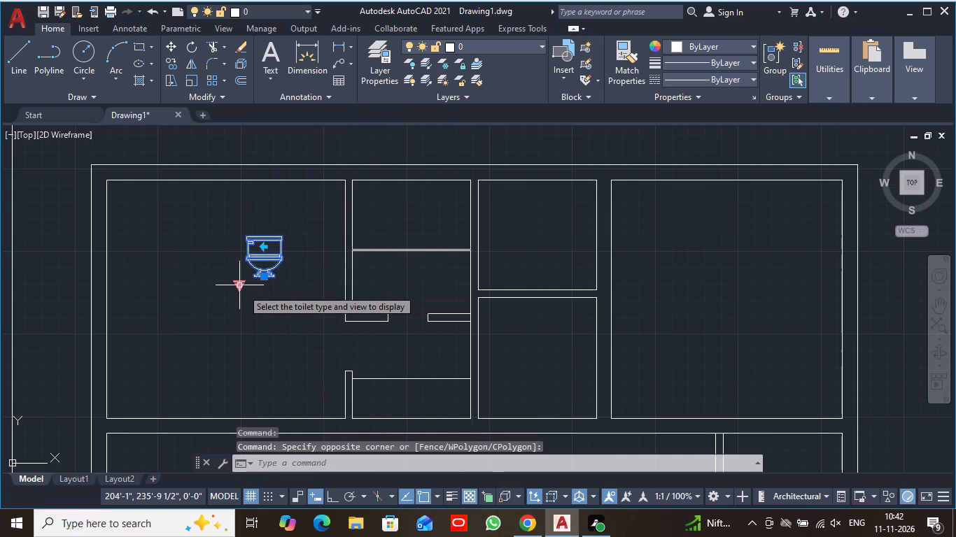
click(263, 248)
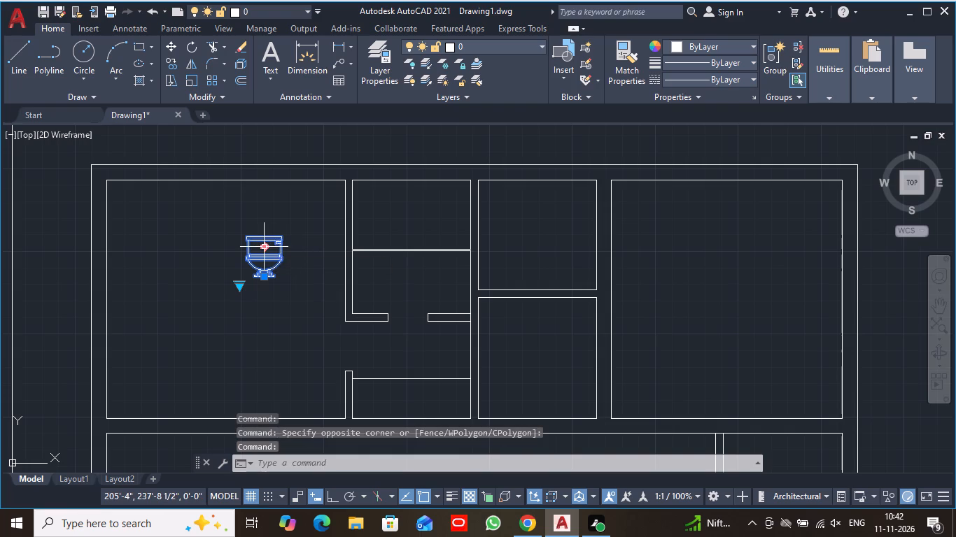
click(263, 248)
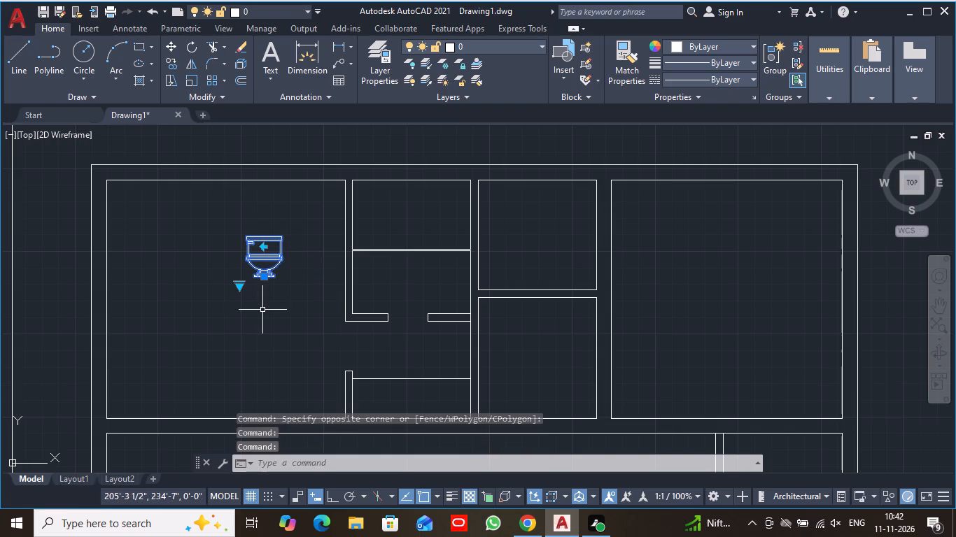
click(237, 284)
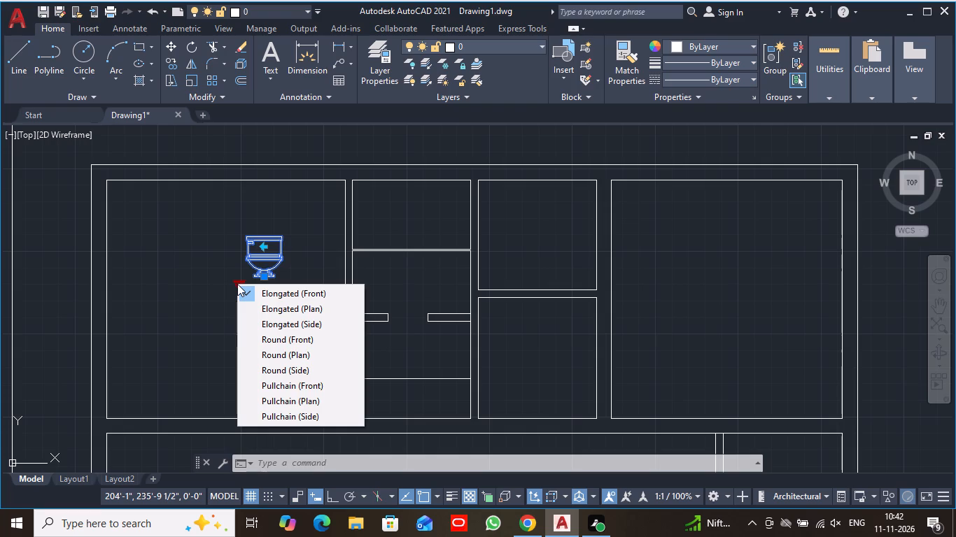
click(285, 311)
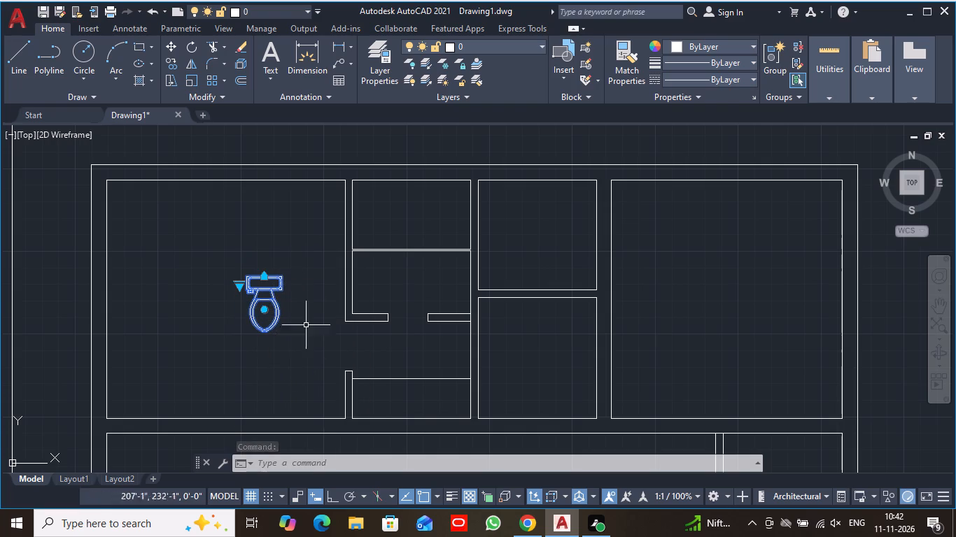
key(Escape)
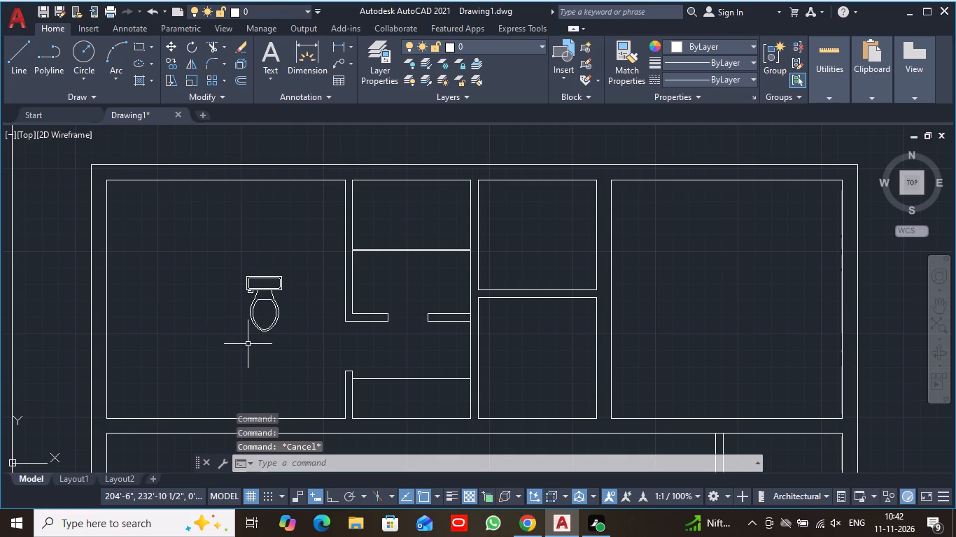
Set the toilet block's type and view to Round (Plan).
right_click(266, 301)
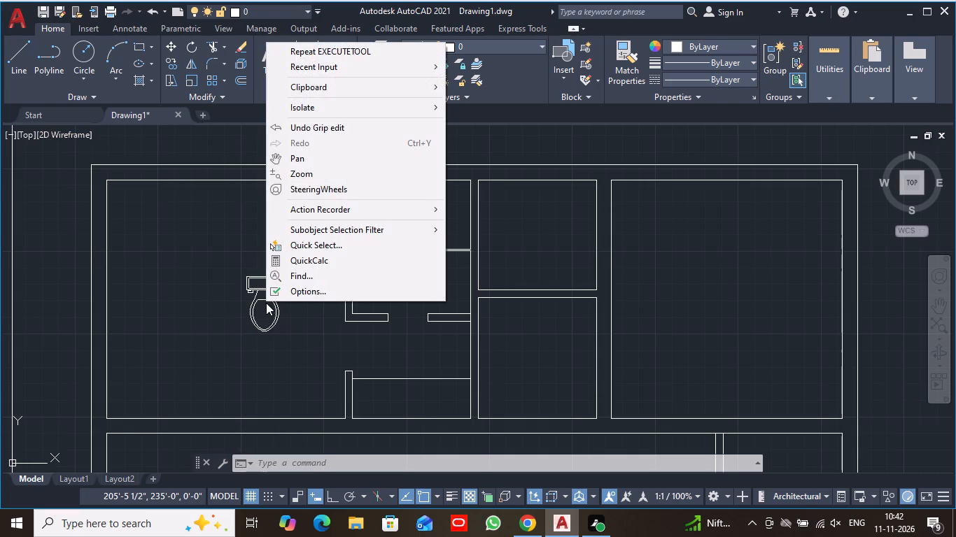
click(255, 306)
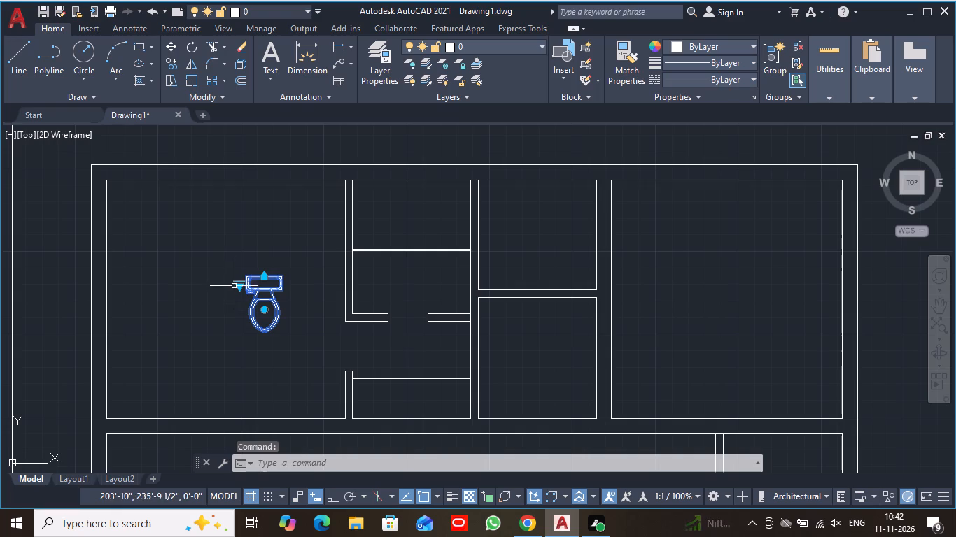
click(238, 287)
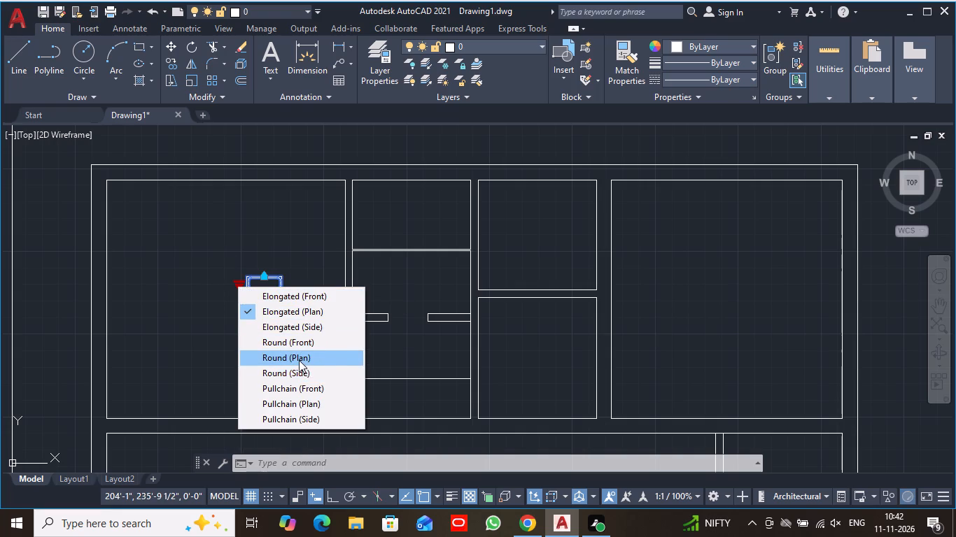
click(300, 353)
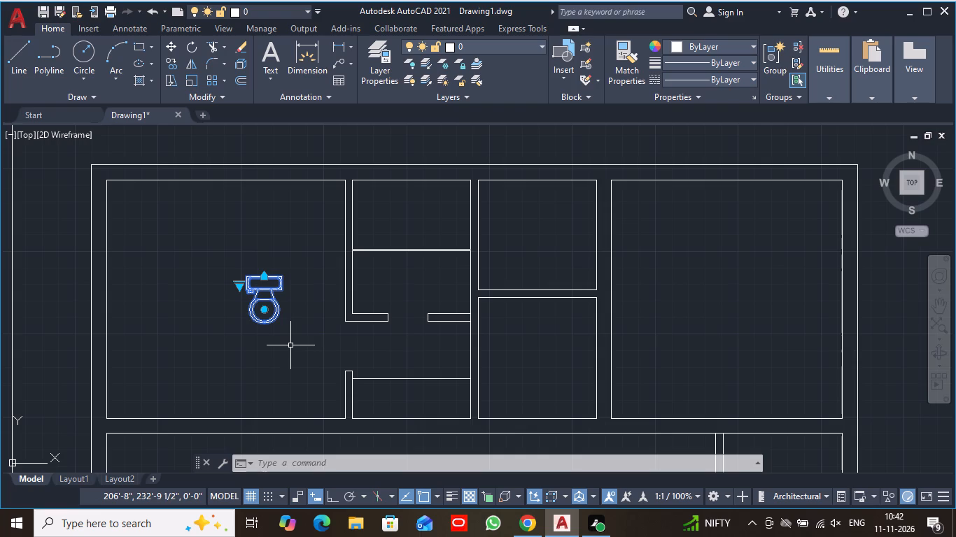
key(Escape)
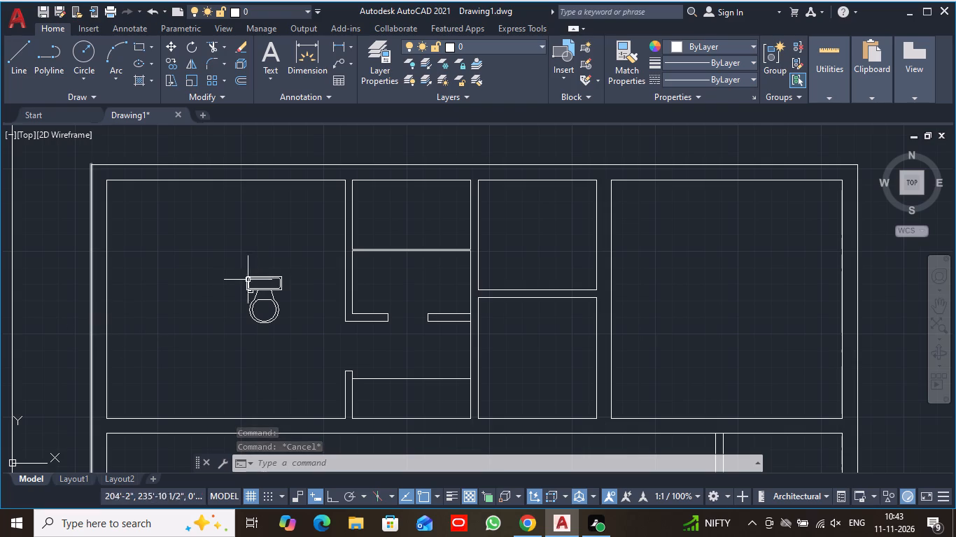
Rotate the toilet block about the midpoint of its tank's back edge so the bowl points west.
drag(223, 256, 279, 329)
click(221, 264)
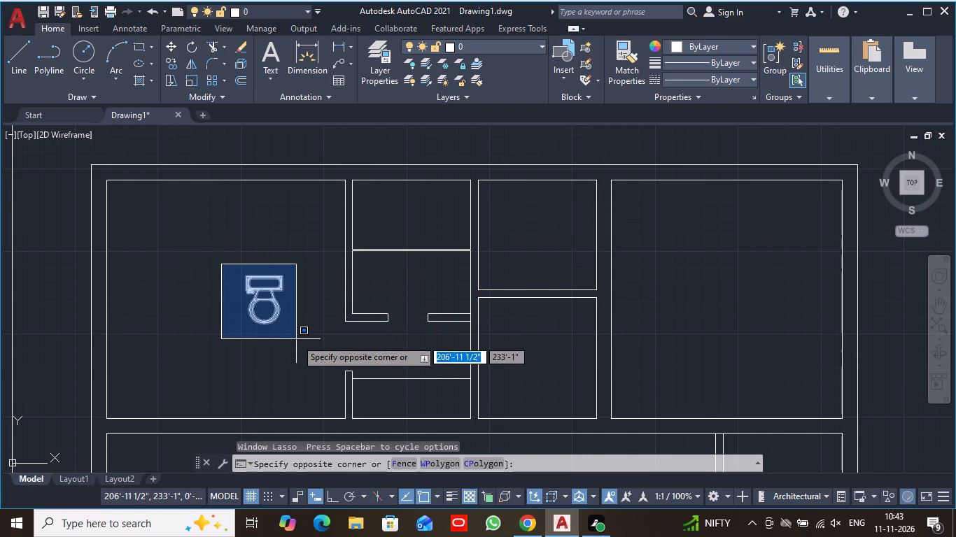
click(297, 339)
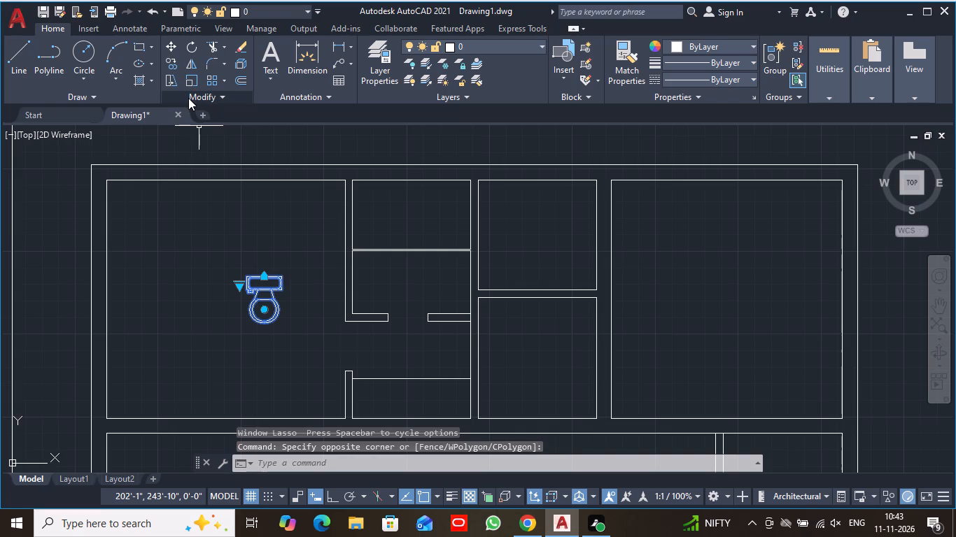
click(192, 47)
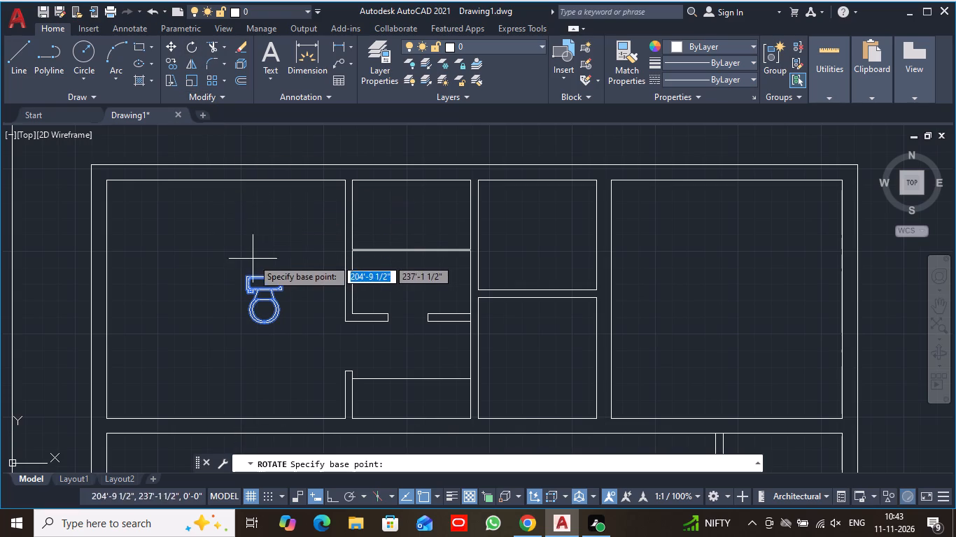
click(265, 276)
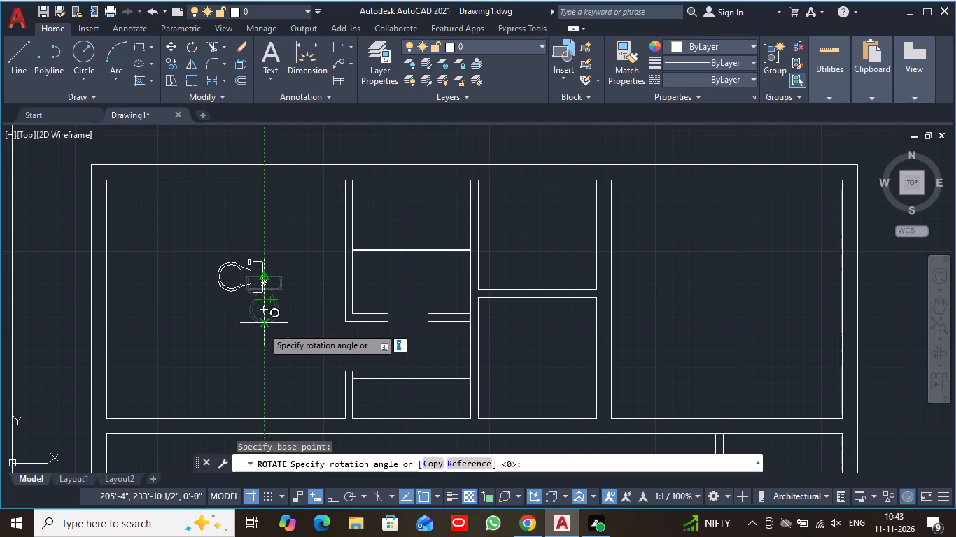
click(262, 327)
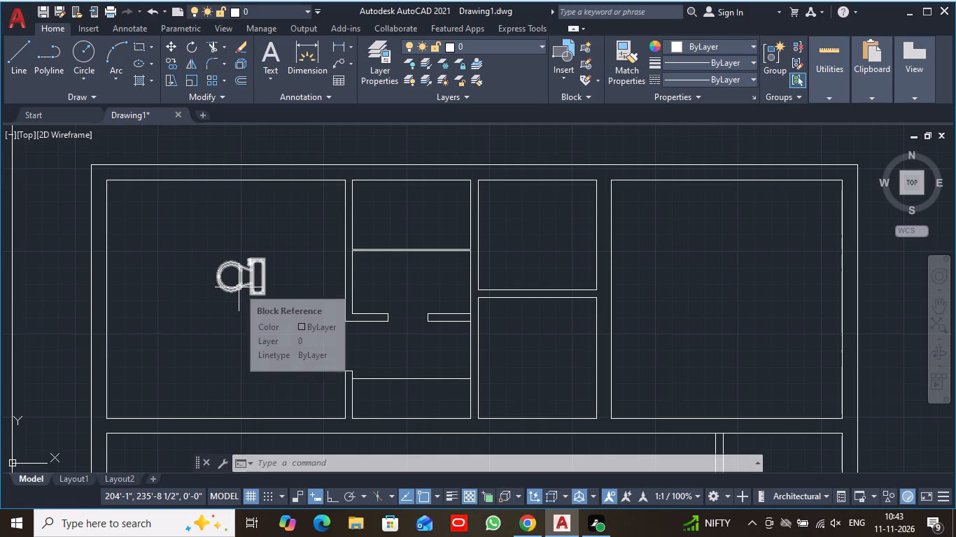
Move the toilet block into the left narrow column's middle room, tank against the east wall, just above the door-opening stub.
click(172, 48)
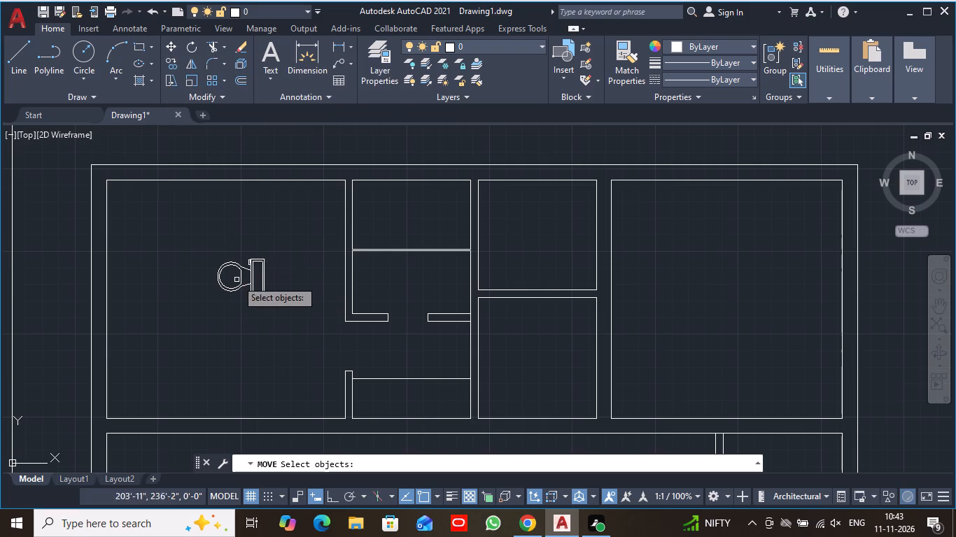
click(242, 282)
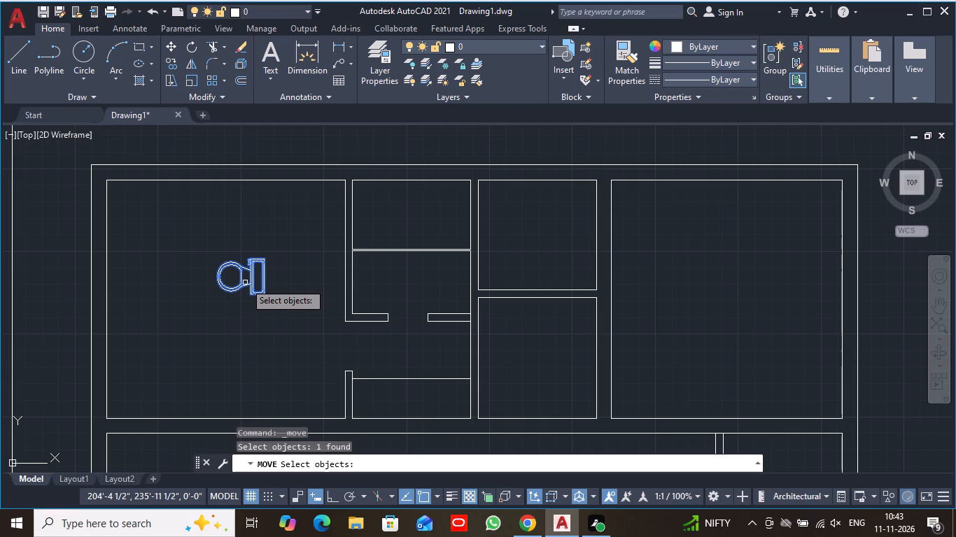
key(Return)
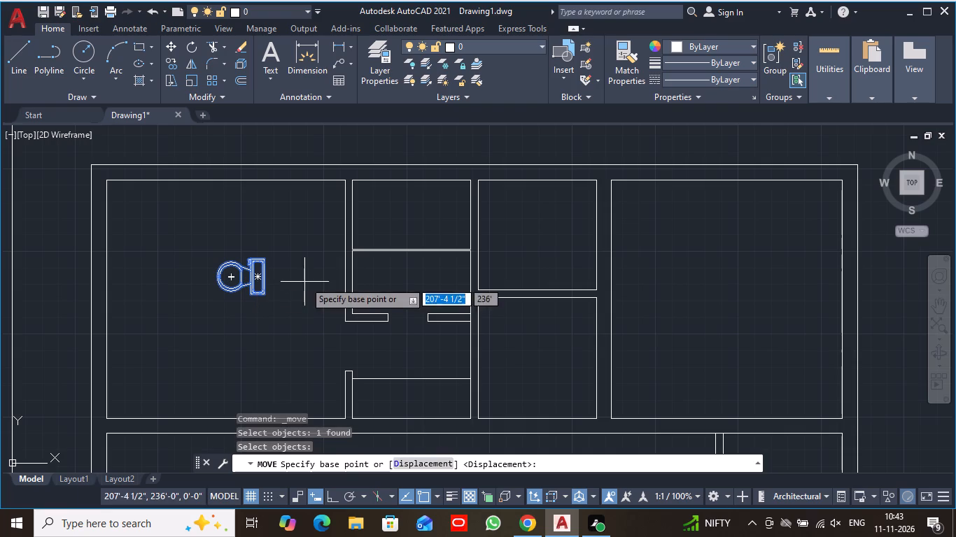
click(258, 278)
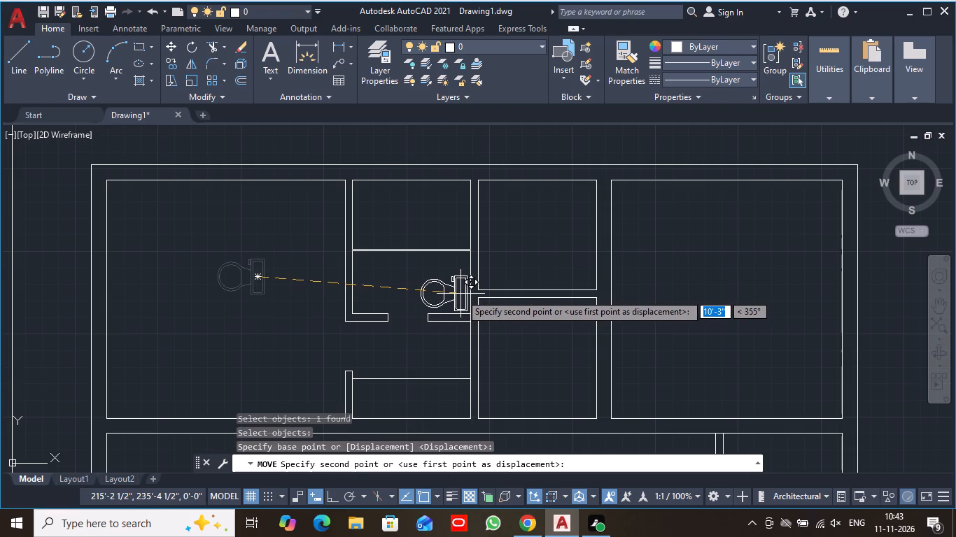
scroll(461, 294, up, 3)
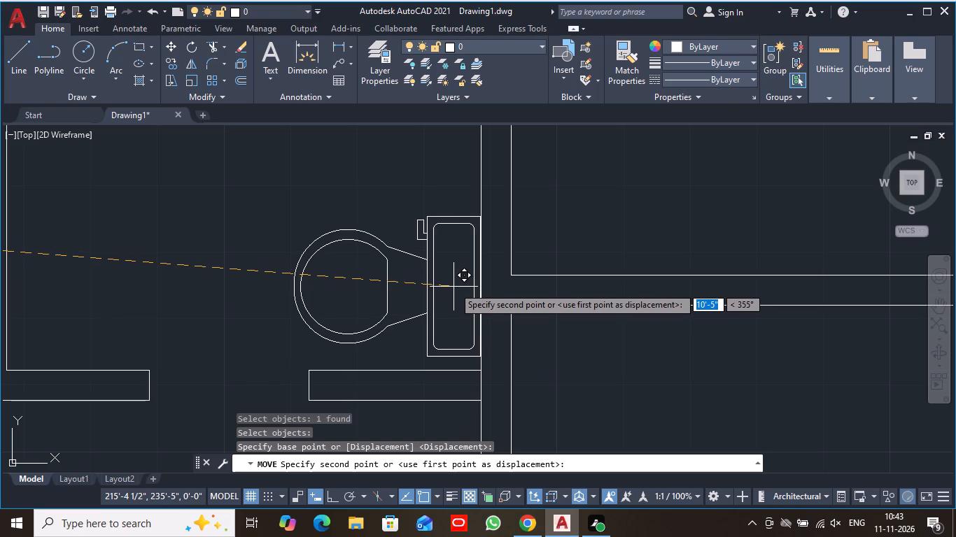
click(454, 287)
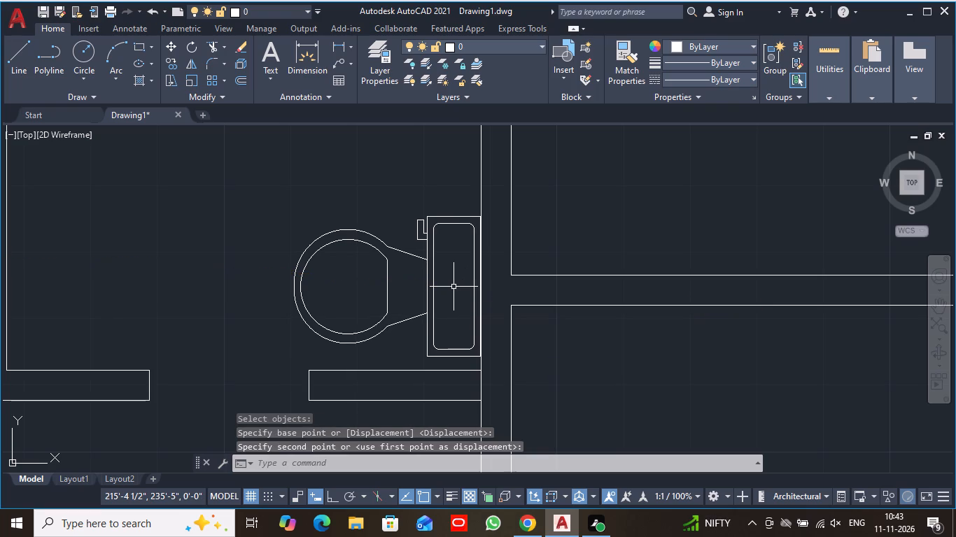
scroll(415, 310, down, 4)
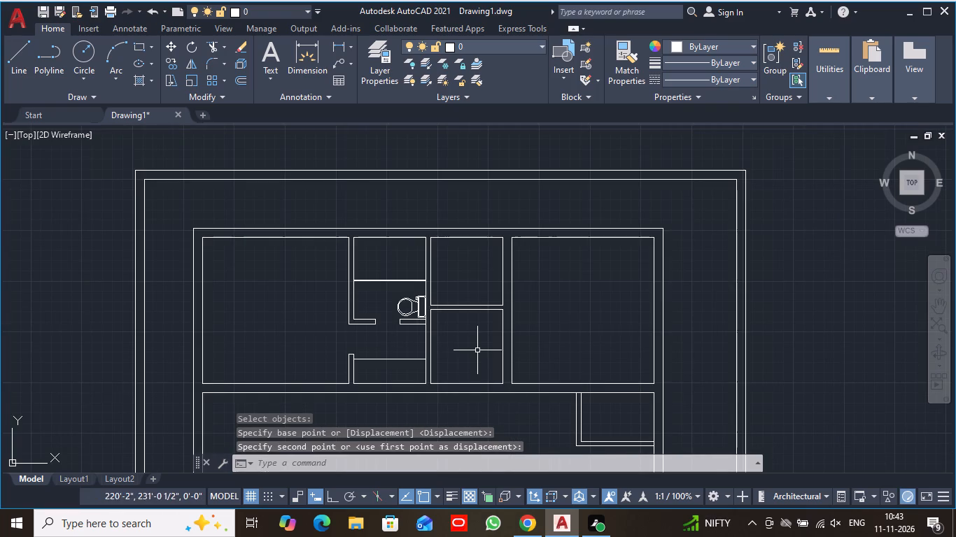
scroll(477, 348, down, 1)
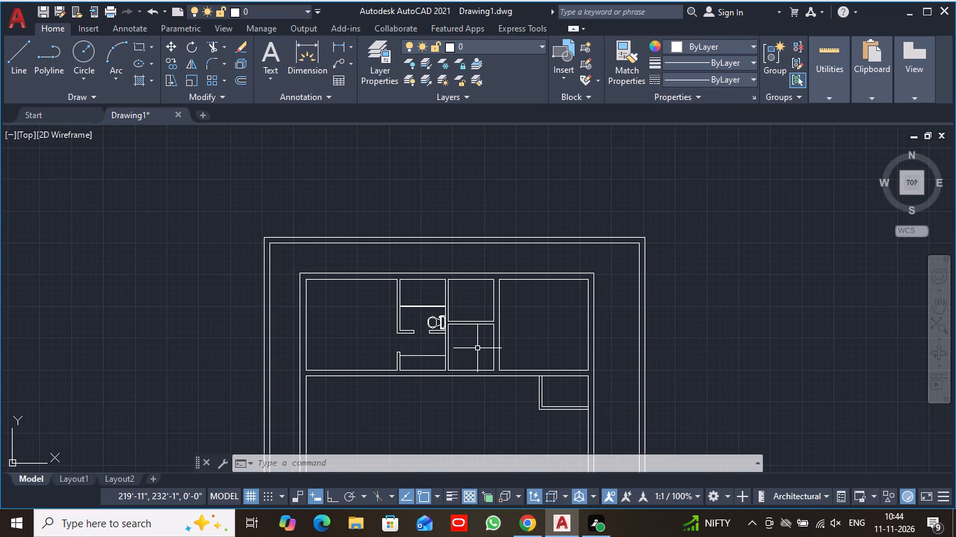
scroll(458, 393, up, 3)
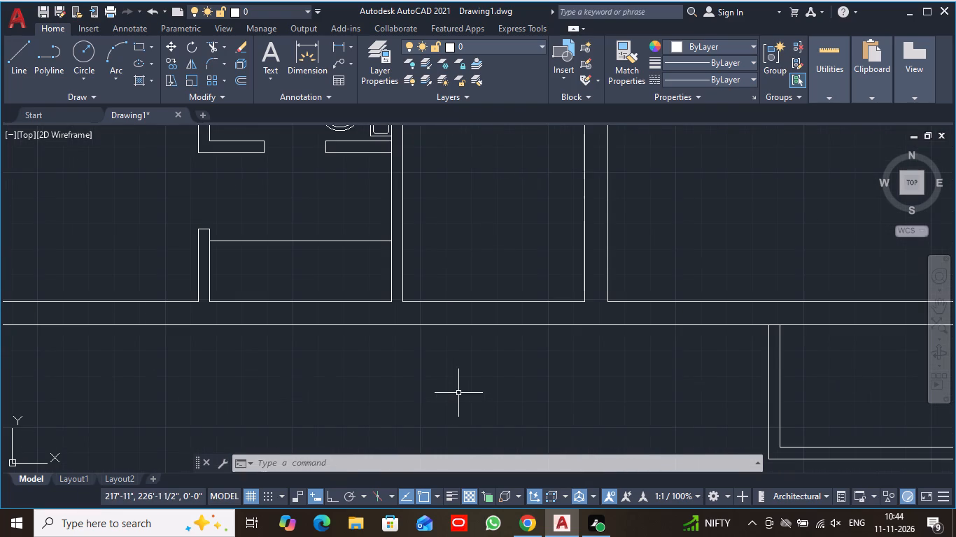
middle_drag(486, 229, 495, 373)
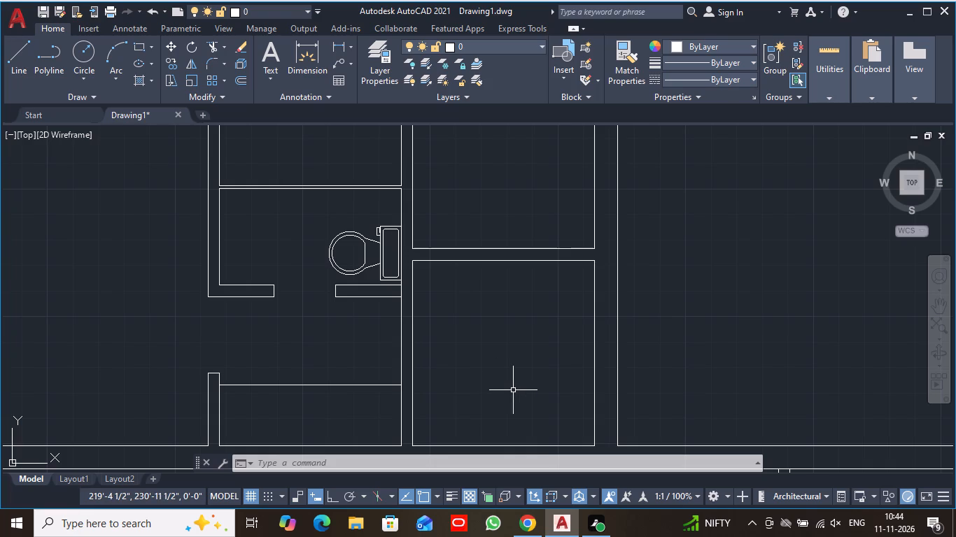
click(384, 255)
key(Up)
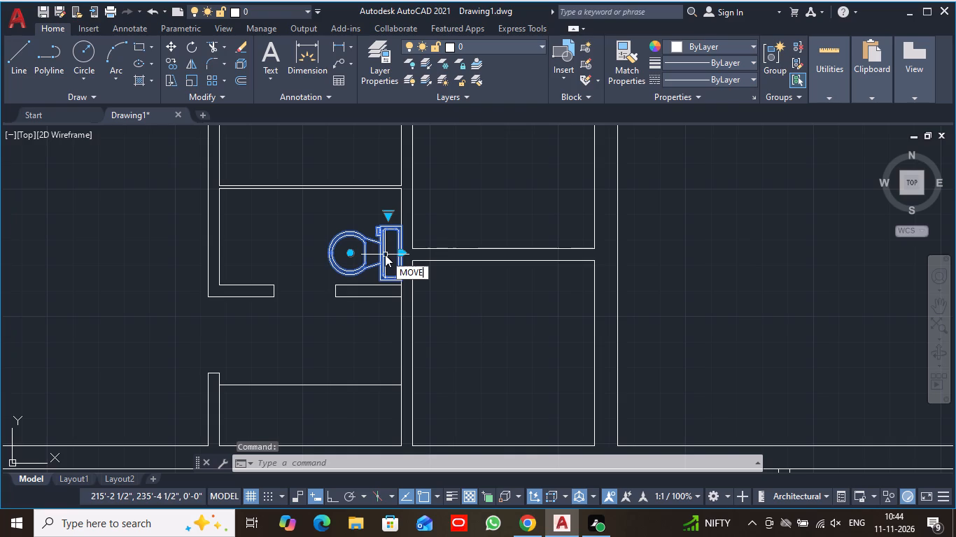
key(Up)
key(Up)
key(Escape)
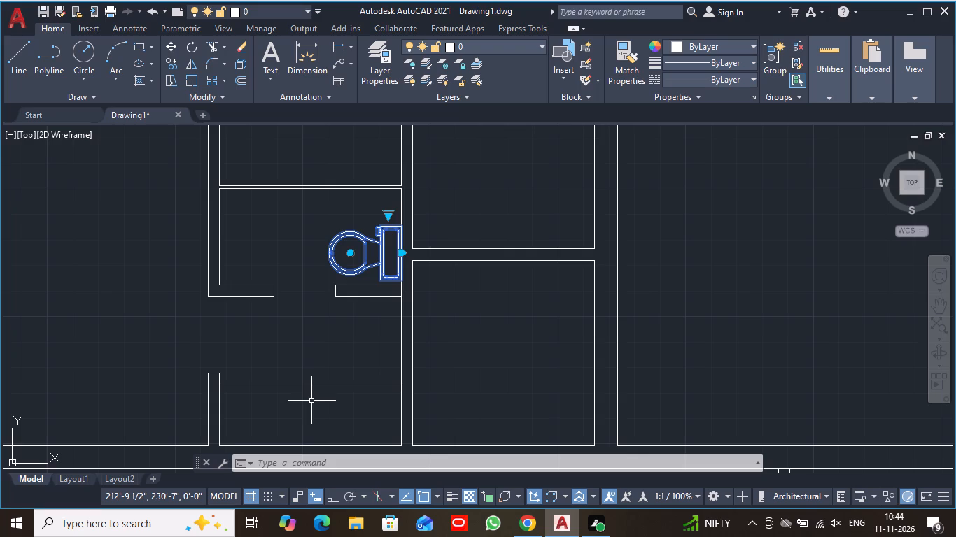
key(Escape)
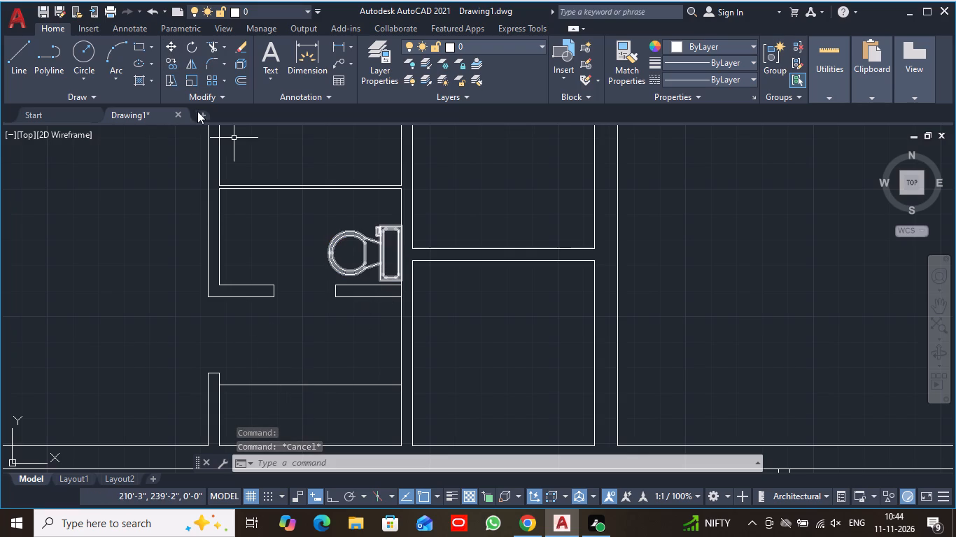
Move the toilet block about 8 1/2" north along the east wall of the left narrow column's middle room.
click(172, 45)
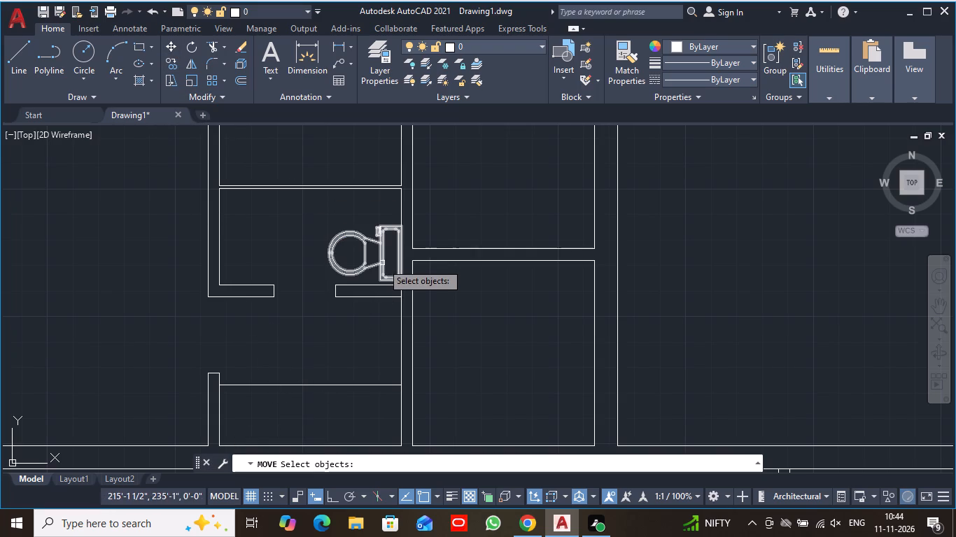
click(382, 262)
key(Return)
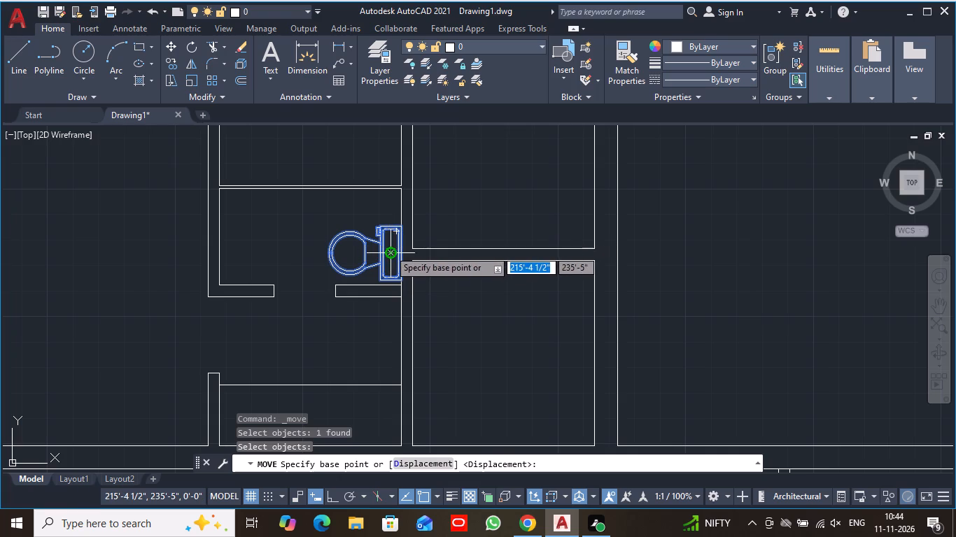
drag(389, 250, 391, 238)
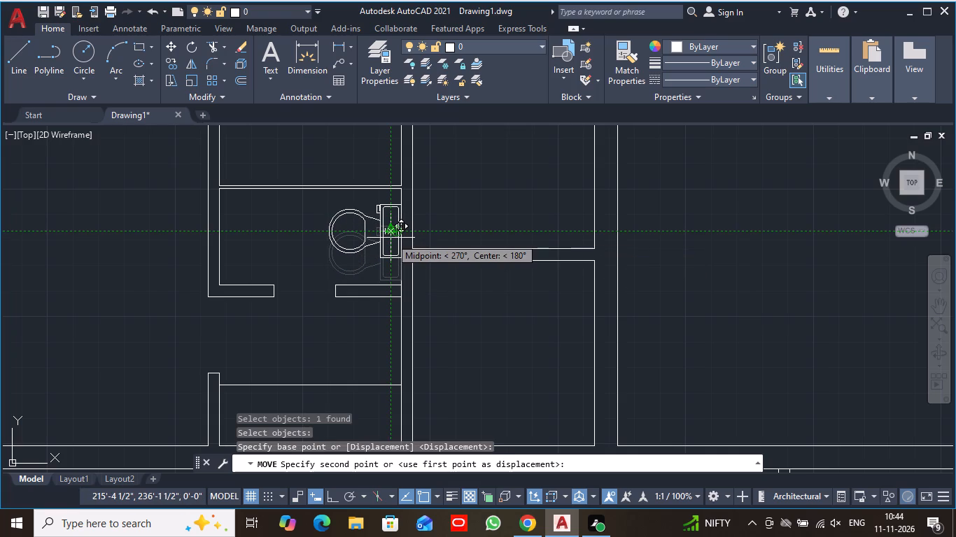
drag(391, 238, 388, 238)
click(388, 238)
Move the toilet block about 1 1/2" south along the east wall, using the midpoint of the bowl's straight edge as base point.
scroll(510, 229, down, 1)
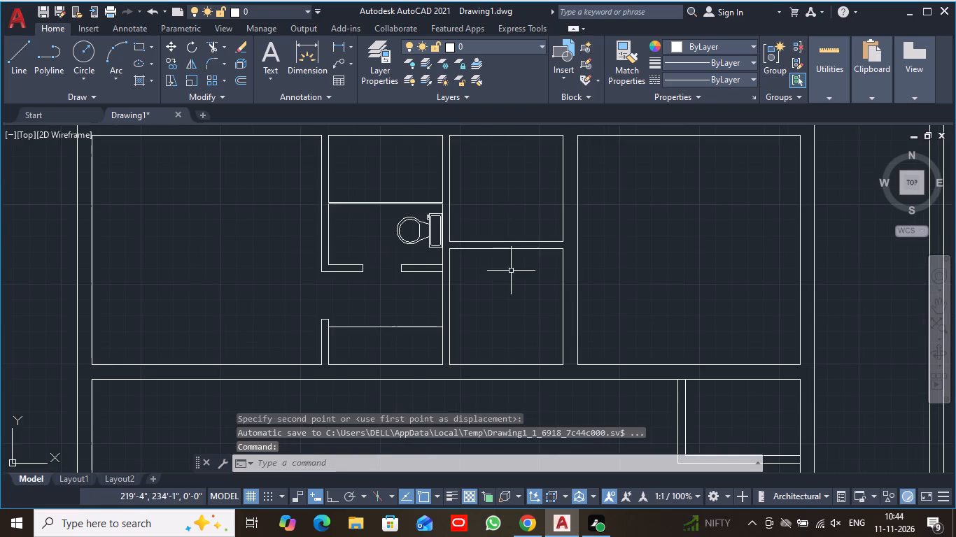
scroll(523, 320, down, 2)
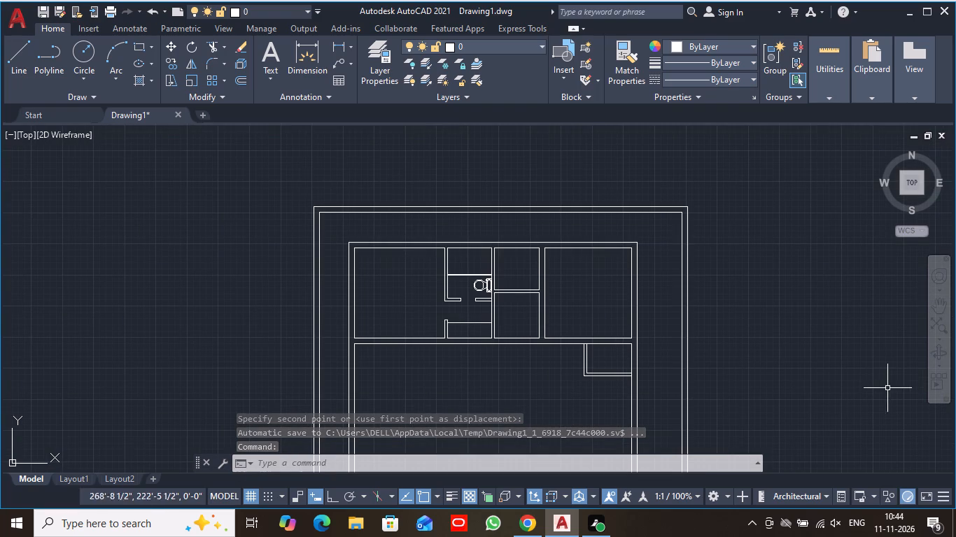
scroll(491, 310, up, 8)
middle_drag(550, 268, 562, 463)
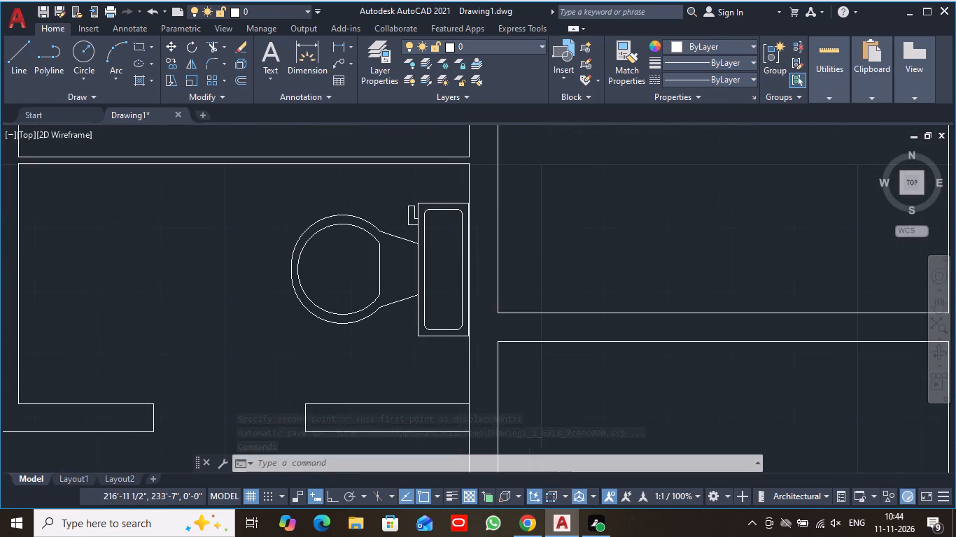
middle_drag(562, 463, 563, 464)
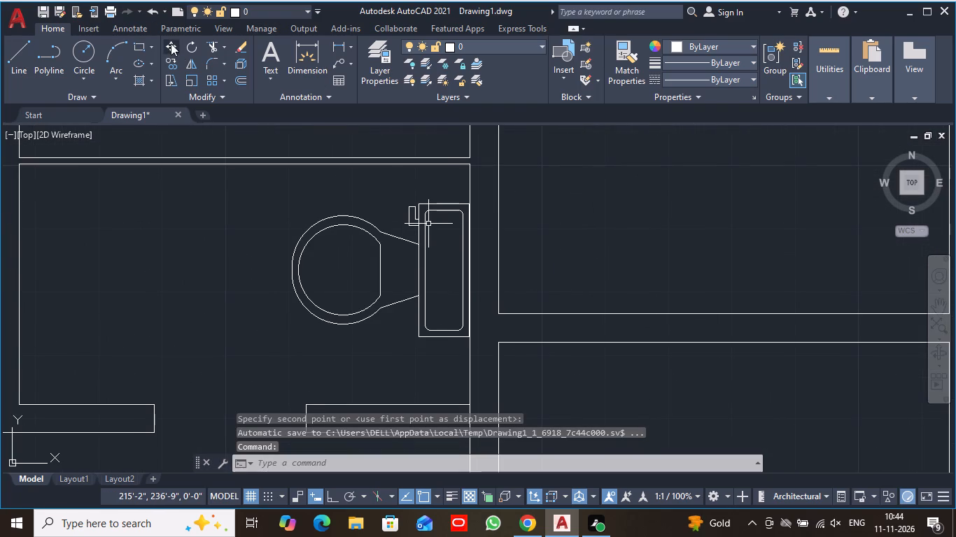
click(171, 43)
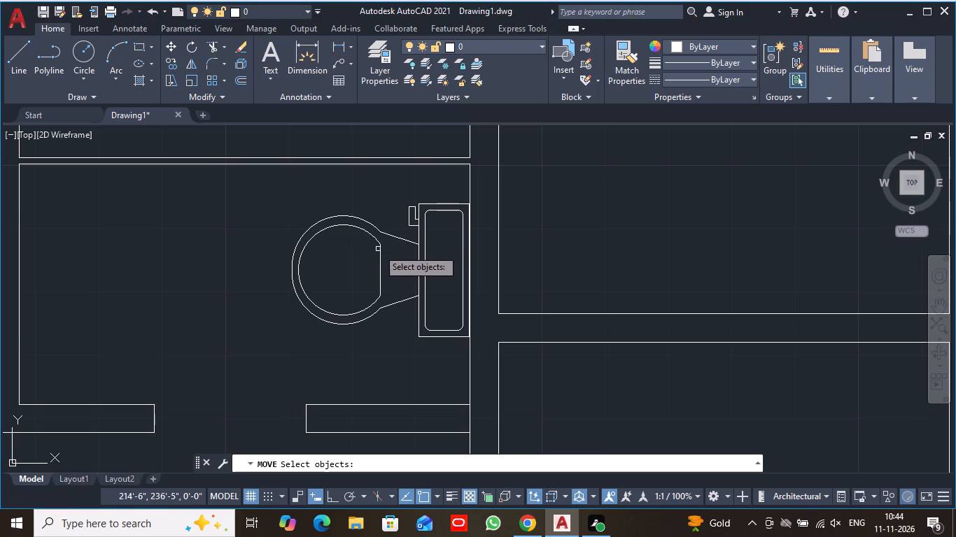
click(381, 252)
key(Return)
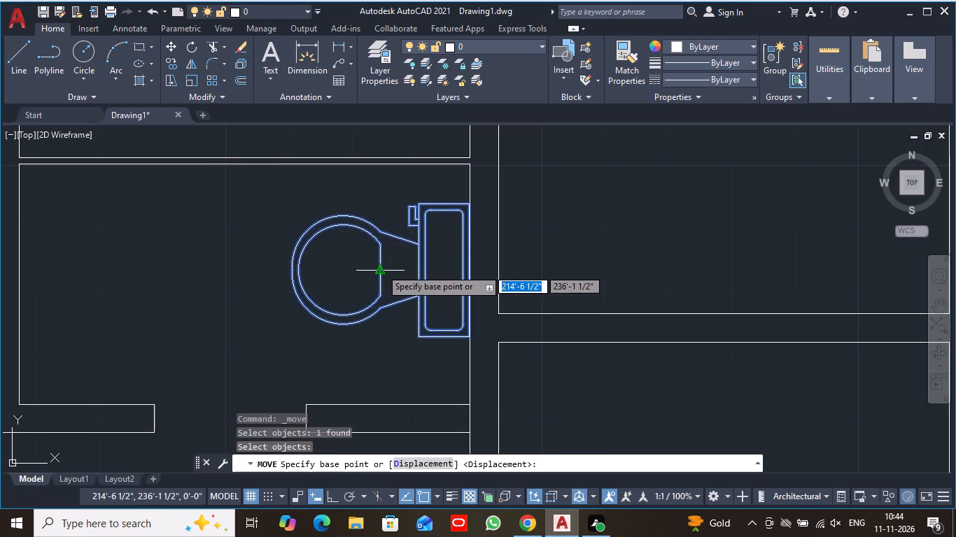
drag(380, 268, 379, 281)
click(379, 281)
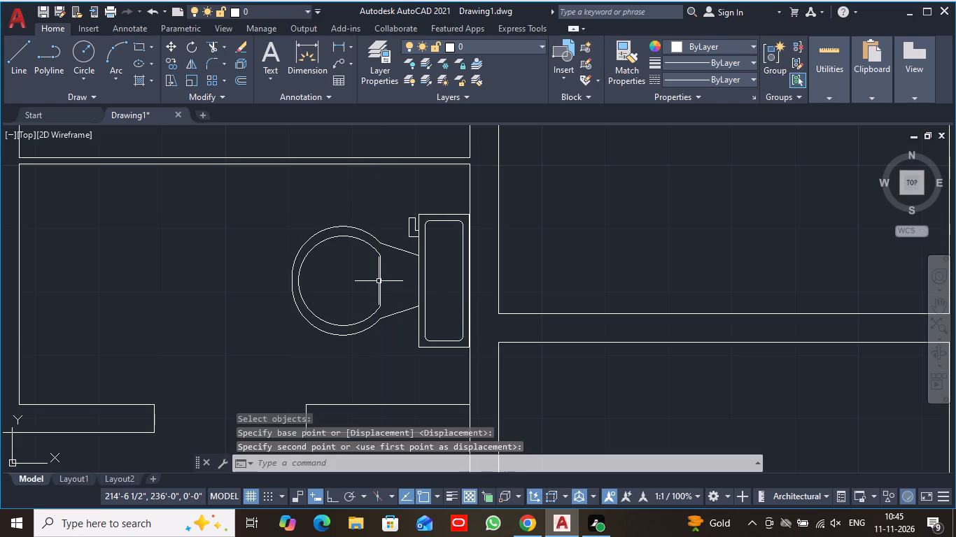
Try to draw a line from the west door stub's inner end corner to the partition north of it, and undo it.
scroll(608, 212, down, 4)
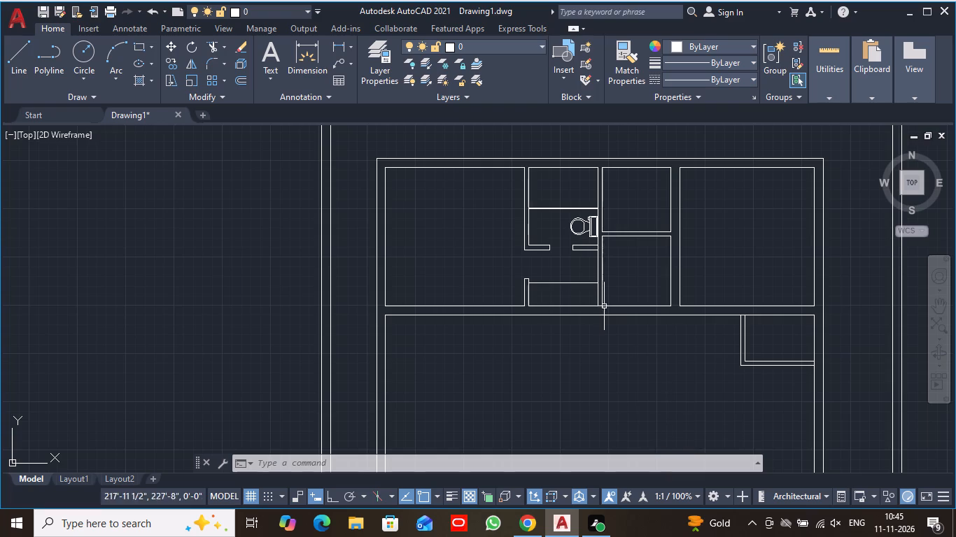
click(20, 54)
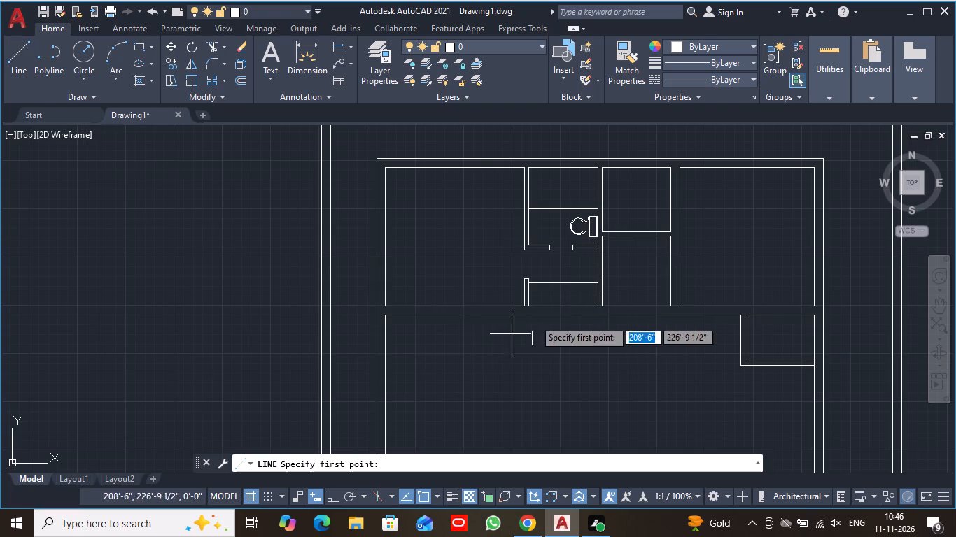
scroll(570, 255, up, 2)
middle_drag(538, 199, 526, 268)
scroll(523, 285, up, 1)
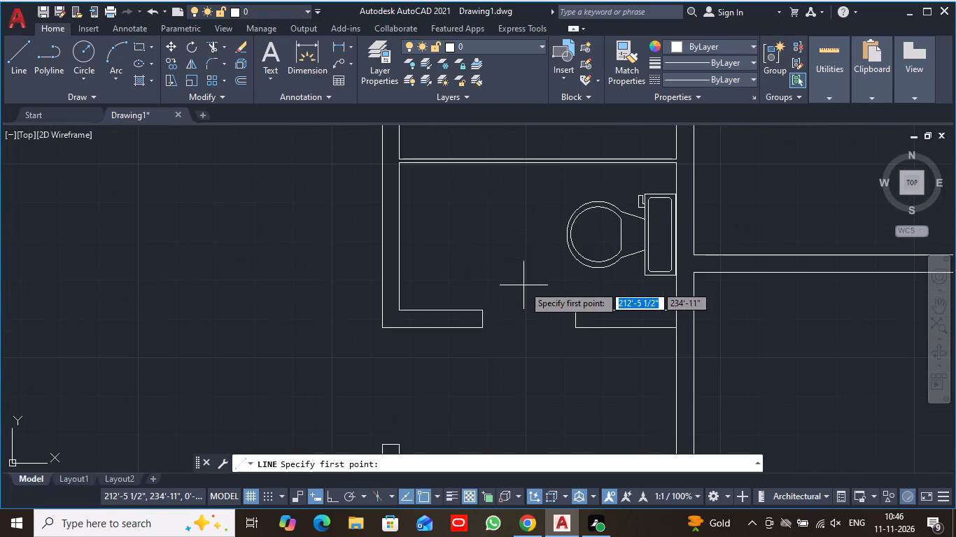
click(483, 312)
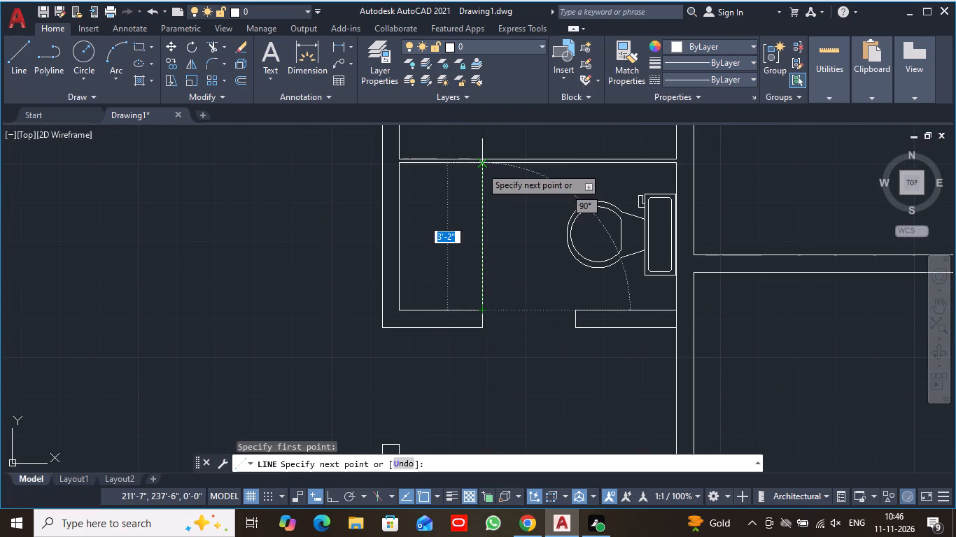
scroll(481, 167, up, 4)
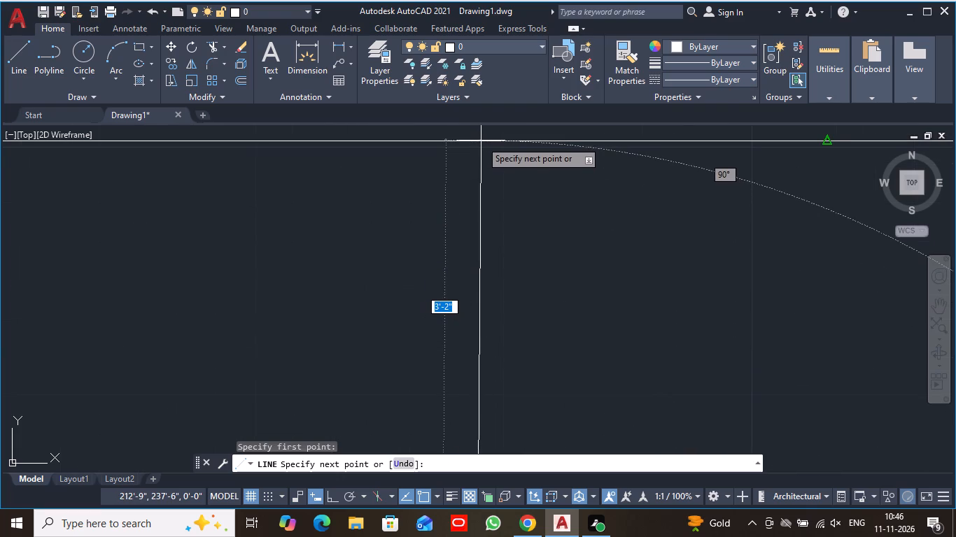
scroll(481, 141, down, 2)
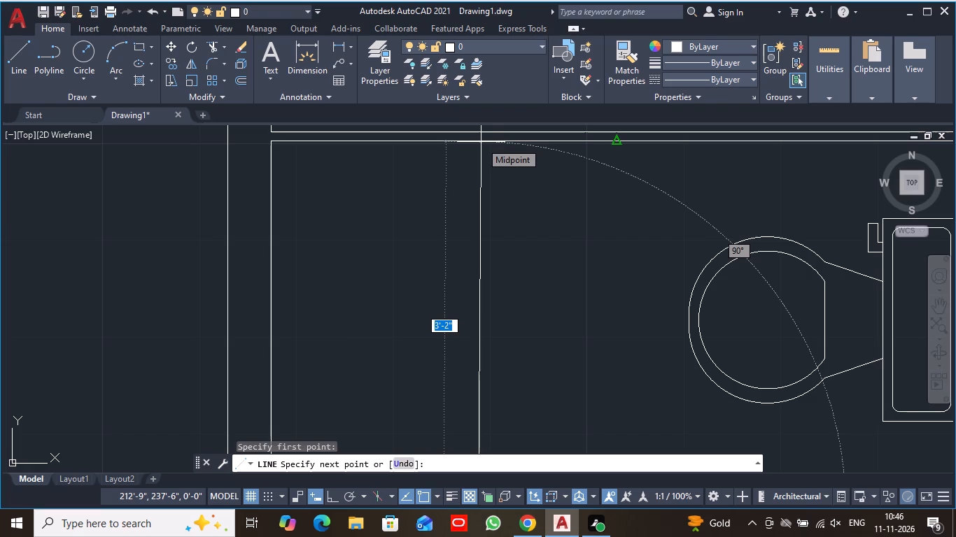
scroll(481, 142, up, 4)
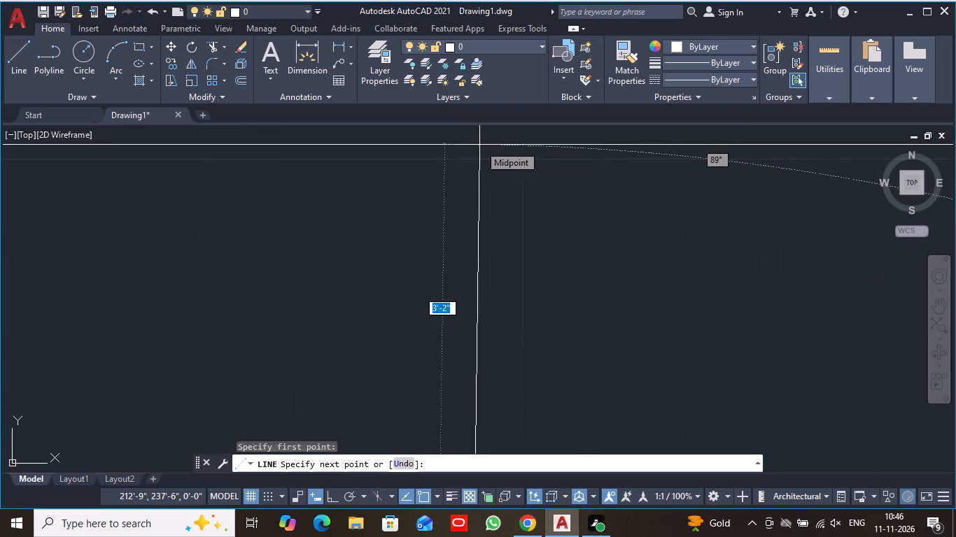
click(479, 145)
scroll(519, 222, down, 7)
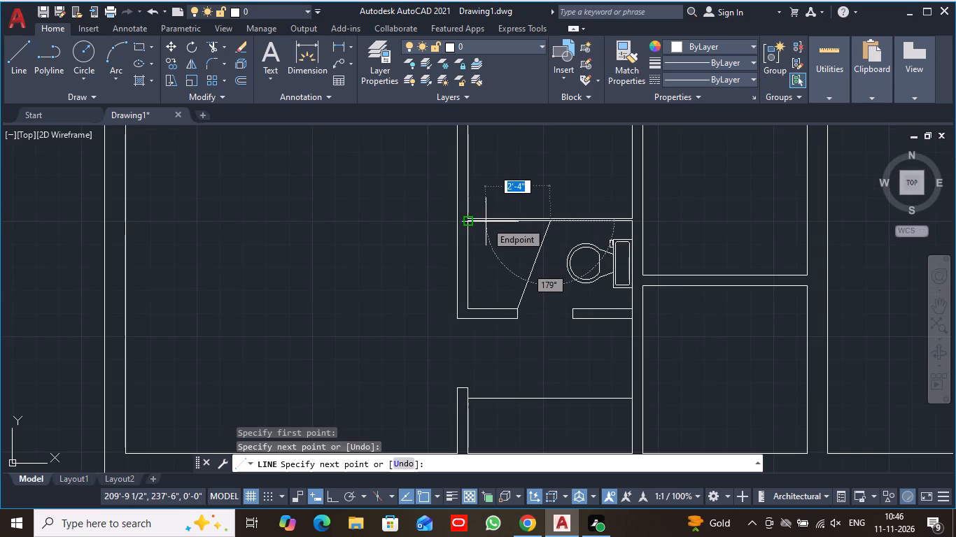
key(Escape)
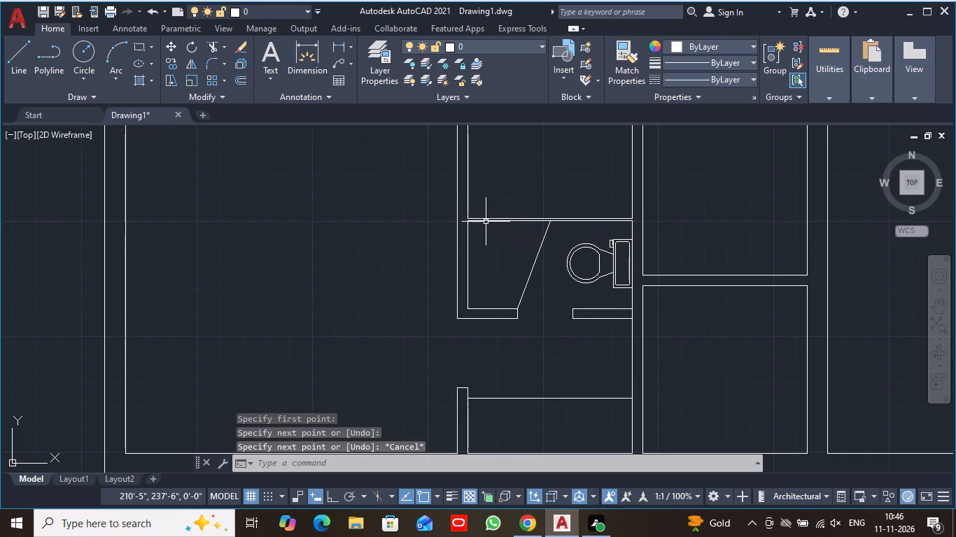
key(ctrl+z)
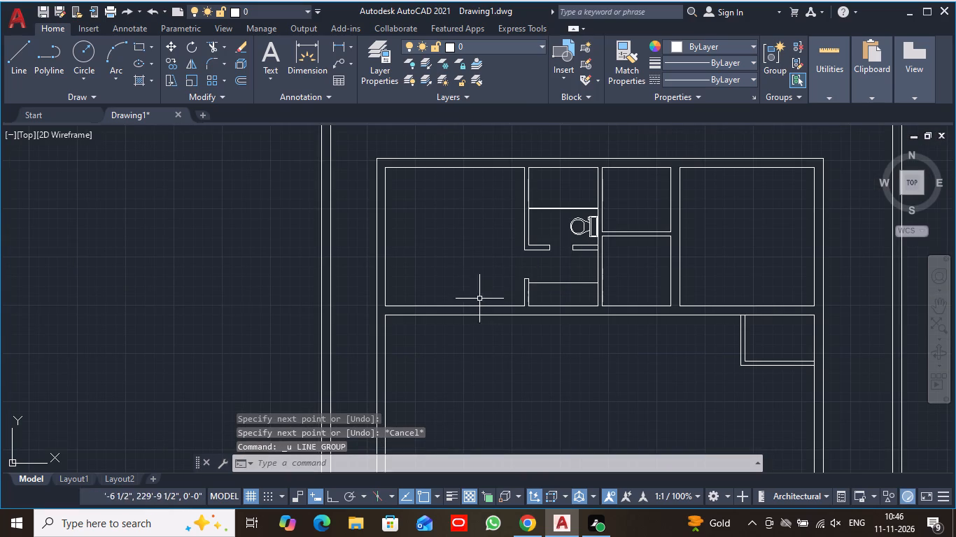
With Ortho on, draw a vertical line about 3'-2" long from the west door stub's inner end corner to the partition north of it.
text(l)
key(space)
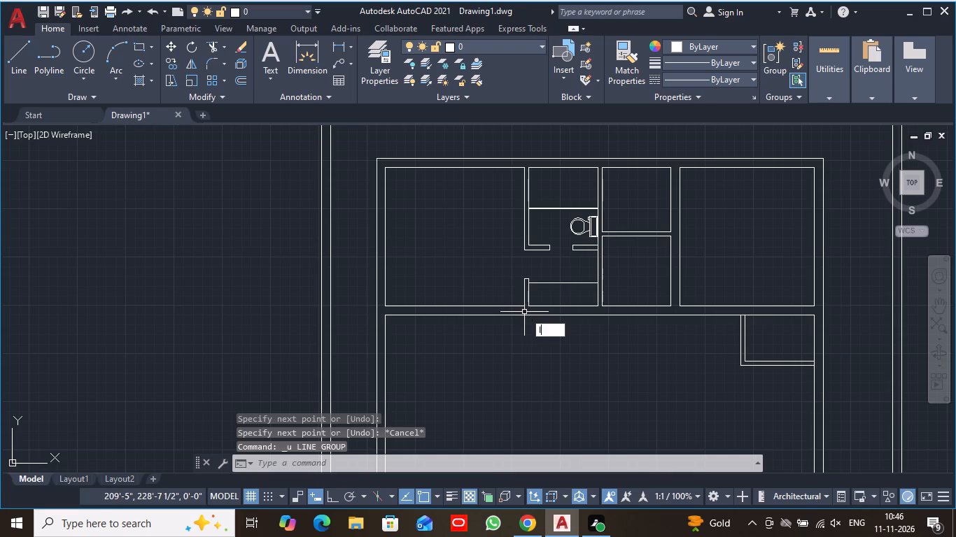
scroll(568, 252, up, 1)
middle_drag(559, 243, 556, 281)
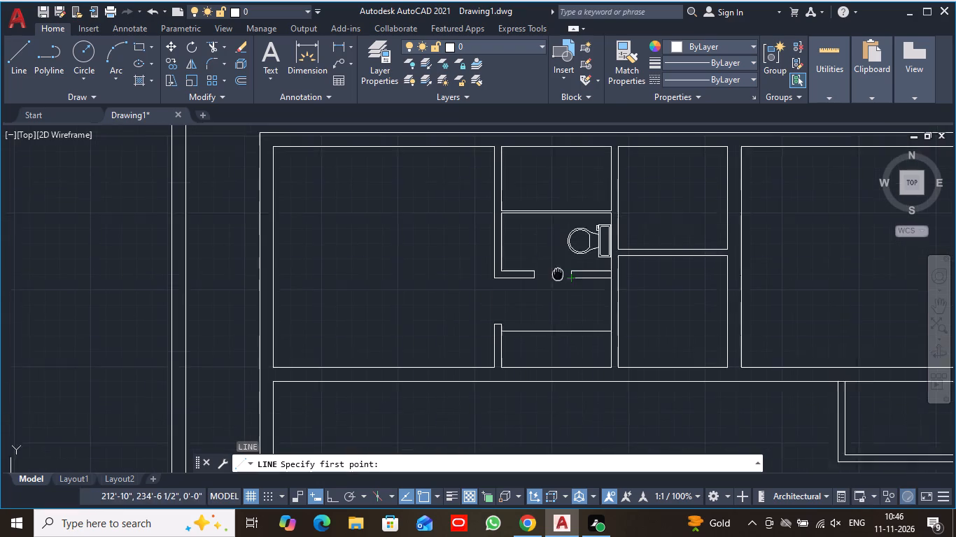
middle_drag(556, 281, 528, 338)
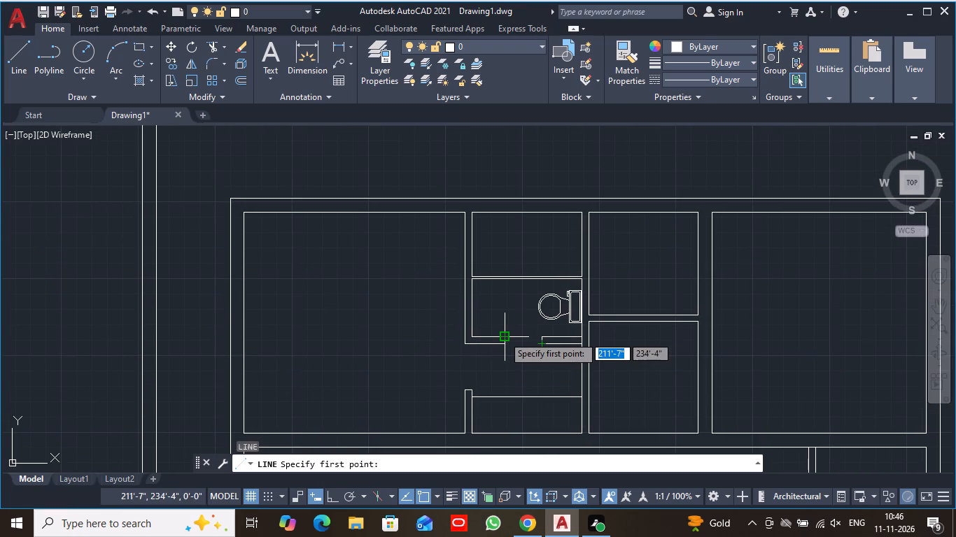
click(502, 336)
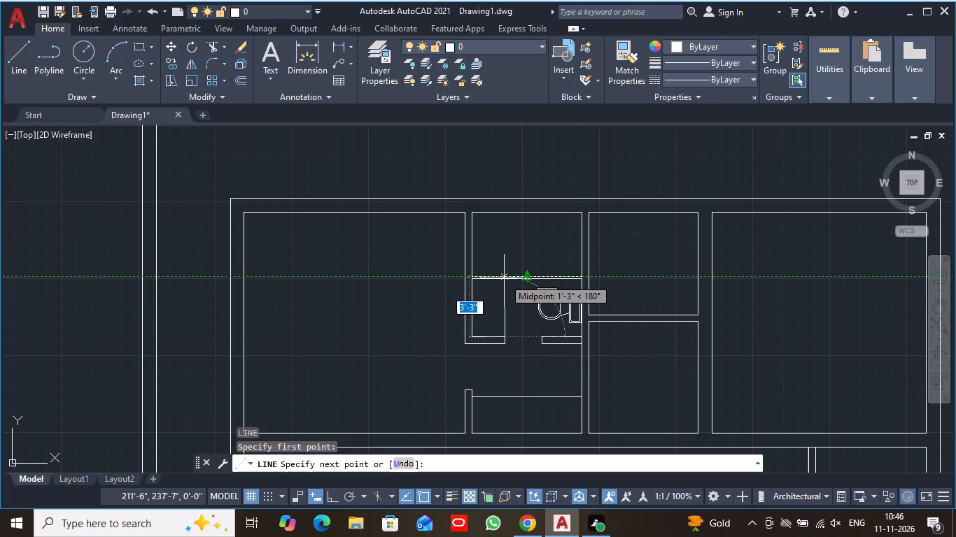
click(329, 497)
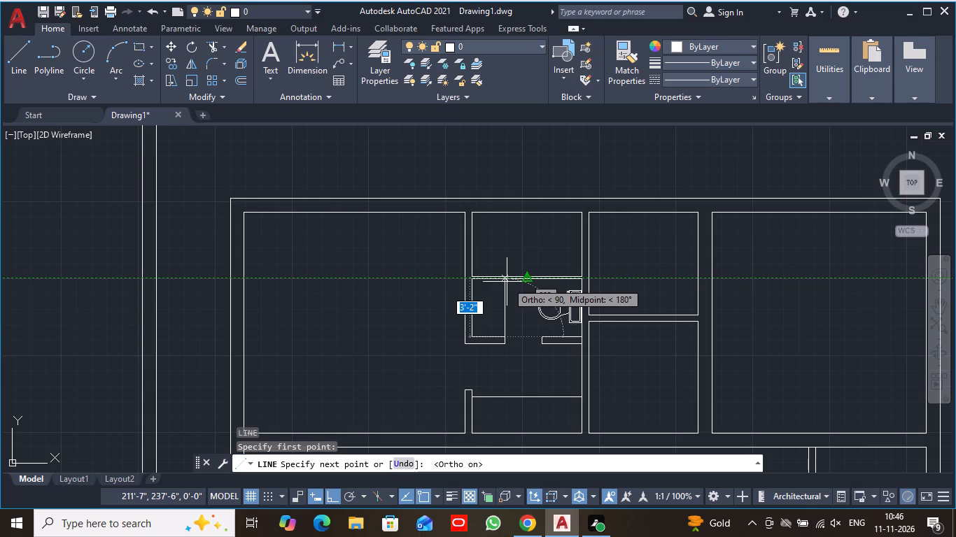
click(507, 282)
key(Escape)
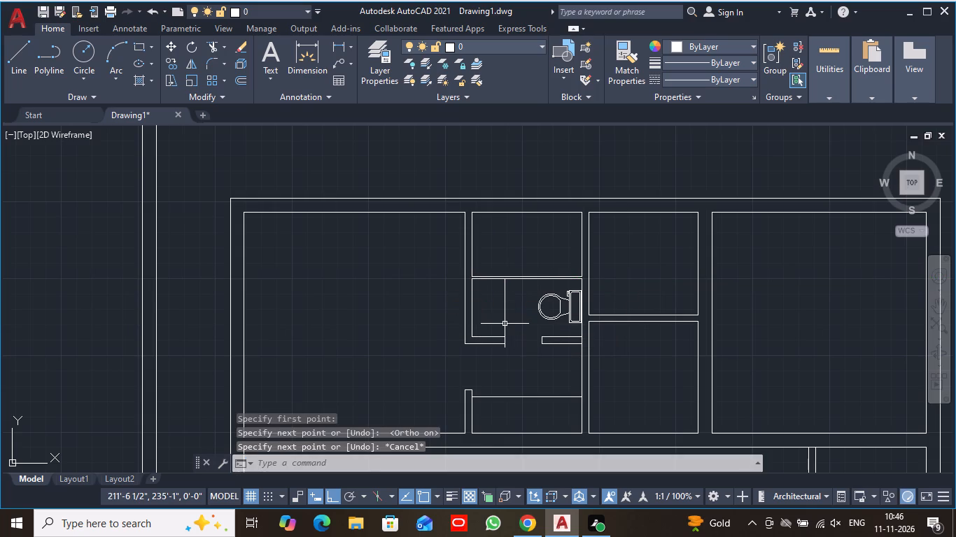
Join the new vertical line, the door stub's inner edge, the west wall line and the partition line into one polyline.
scroll(533, 370, up, 4)
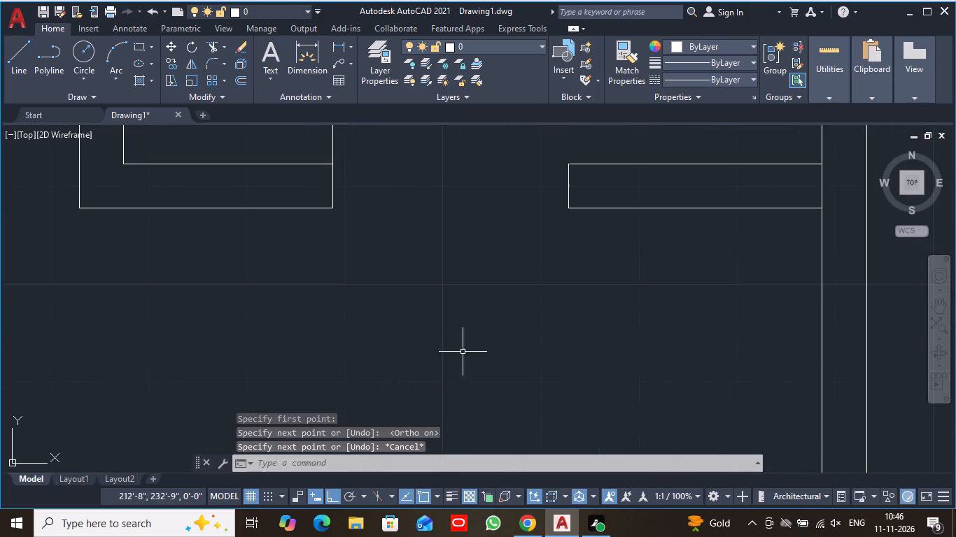
middle_drag(394, 310, 517, 434)
scroll(549, 302, down, 2)
middle_drag(542, 268, 550, 320)
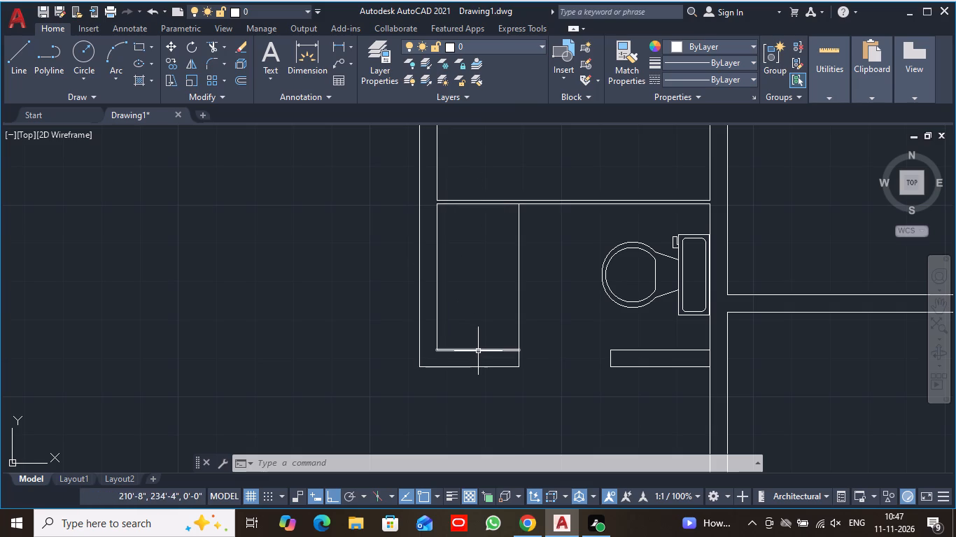
text(join)
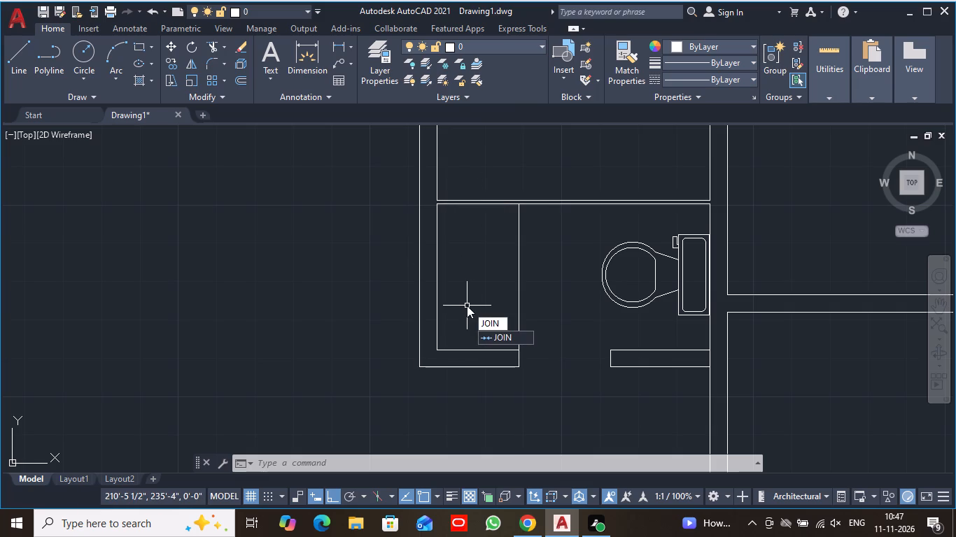
key(space)
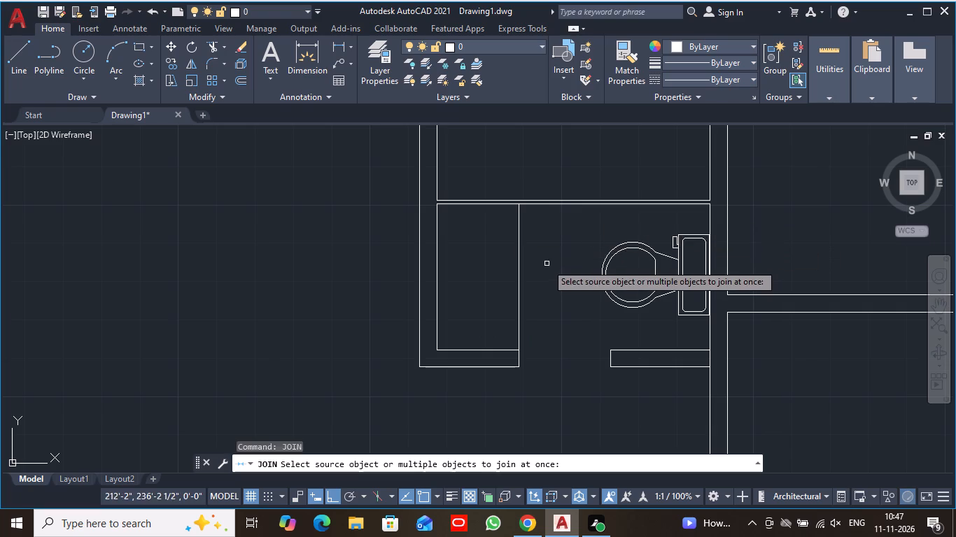
scroll(547, 264, up, 2)
middle_drag(502, 166, 530, 368)
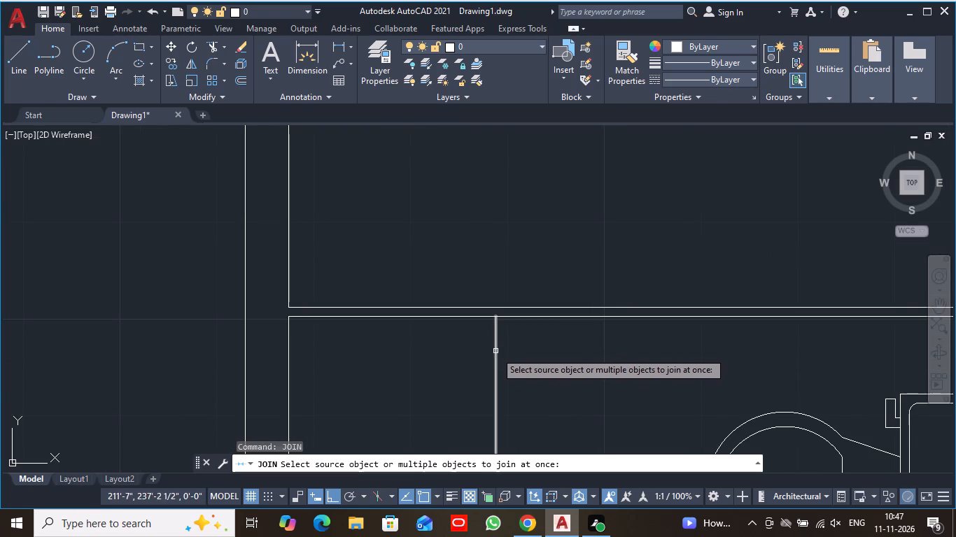
scroll(495, 364, down, 1)
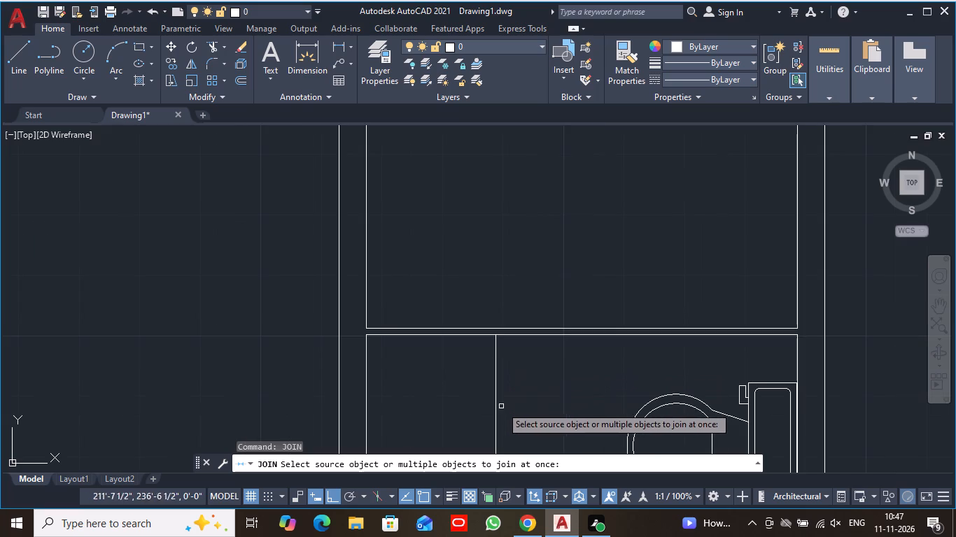
middle_drag(517, 416, 523, 292)
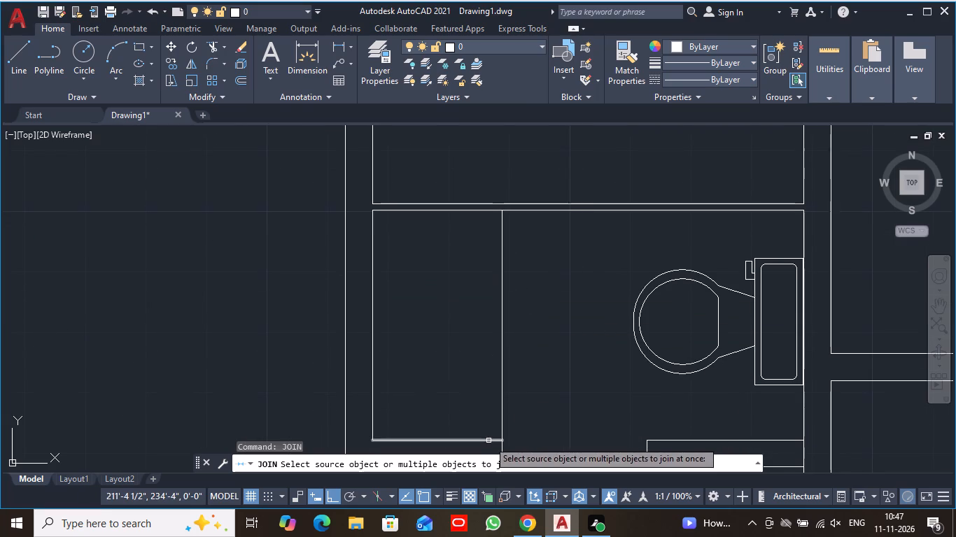
click(488, 441)
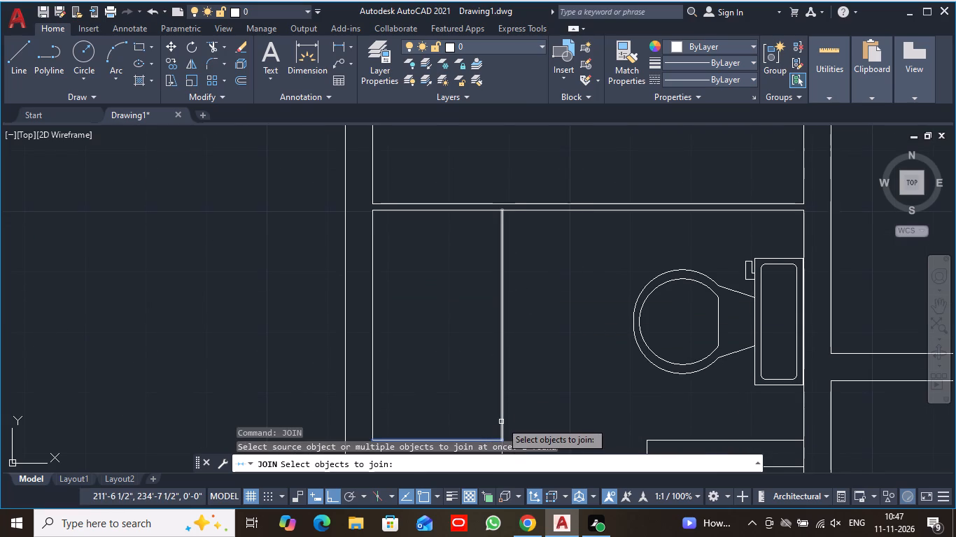
click(501, 422)
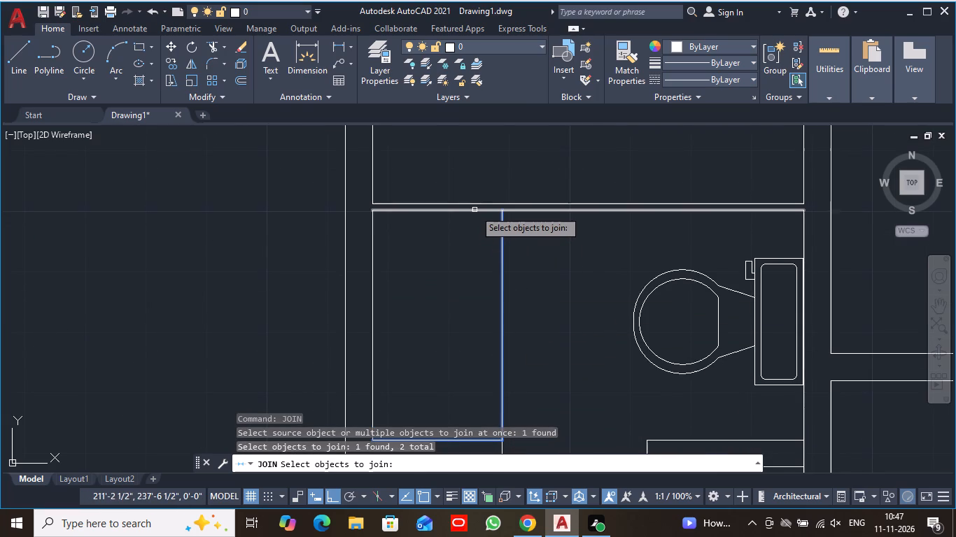
click(475, 210)
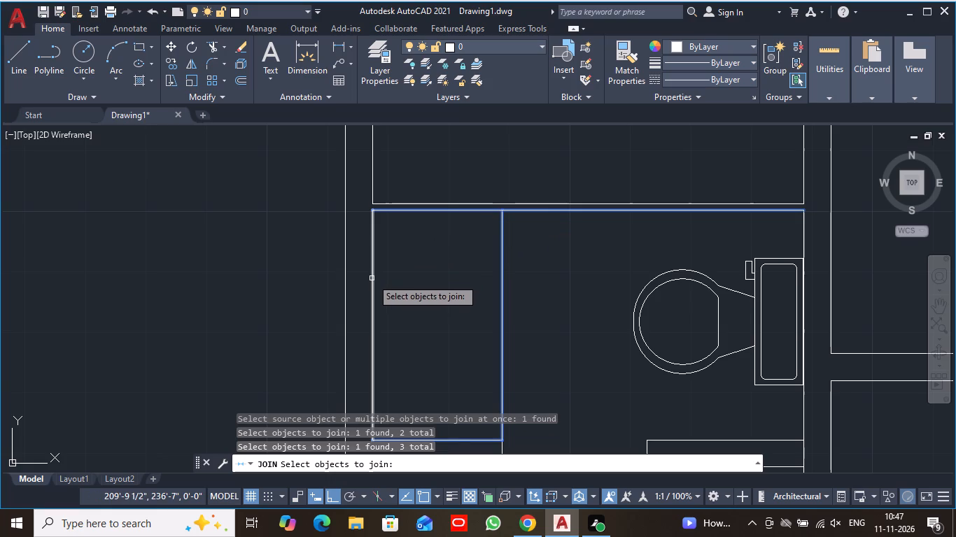
click(372, 278)
scroll(453, 287, down, 1)
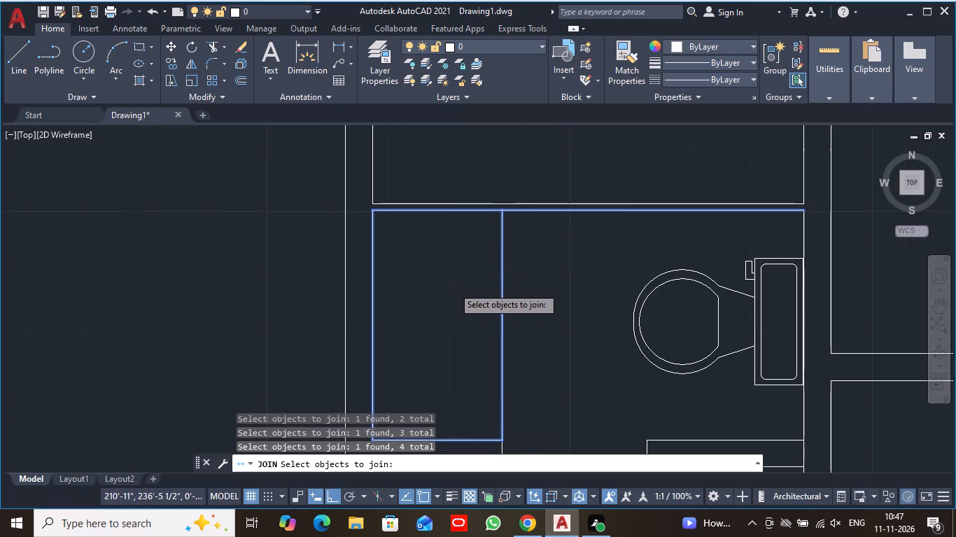
scroll(453, 287, down, 1)
key(Return)
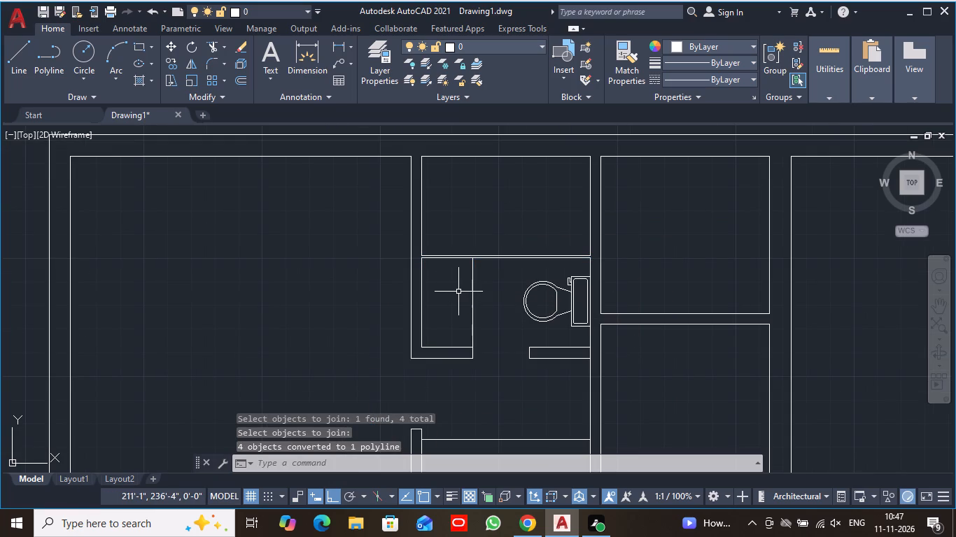
Offset the joined polyline 2.5" inward to form the inner outline of the rectangular fixture beside the toilet.
click(242, 83)
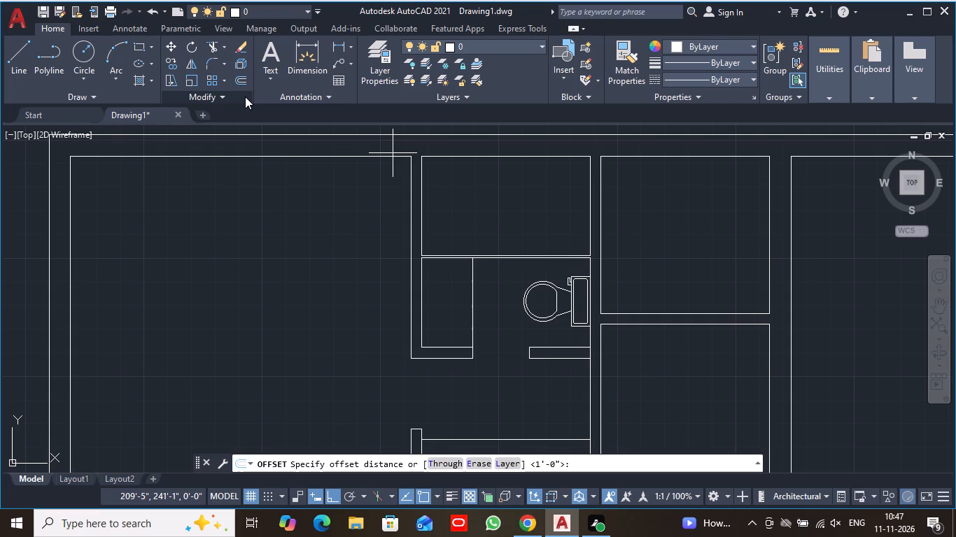
text(2.)
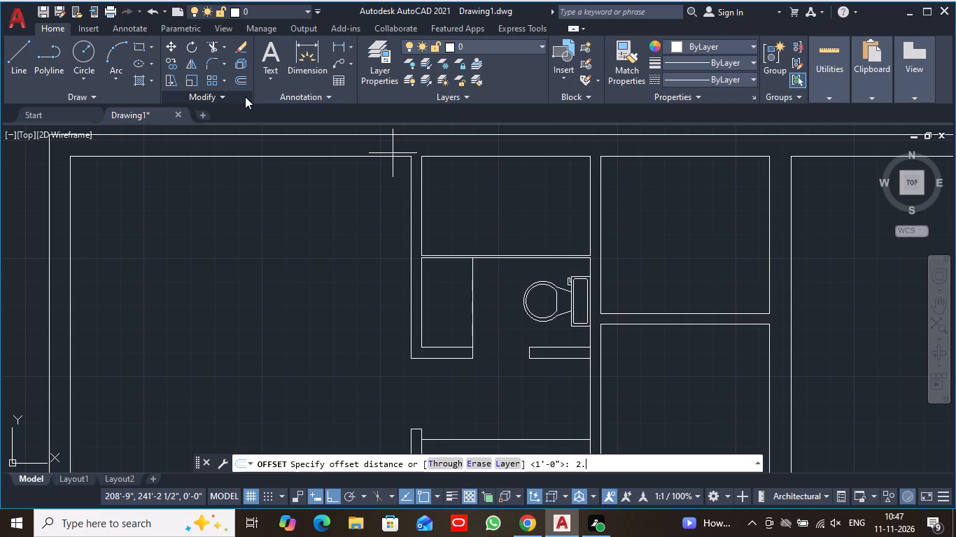
key(5)
key(shift+quotedbl)
key(Return)
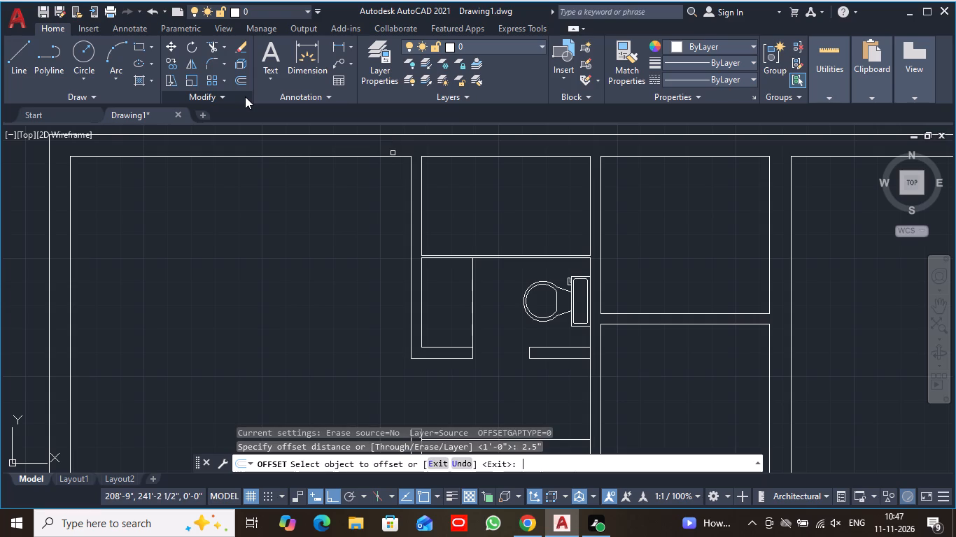
click(474, 293)
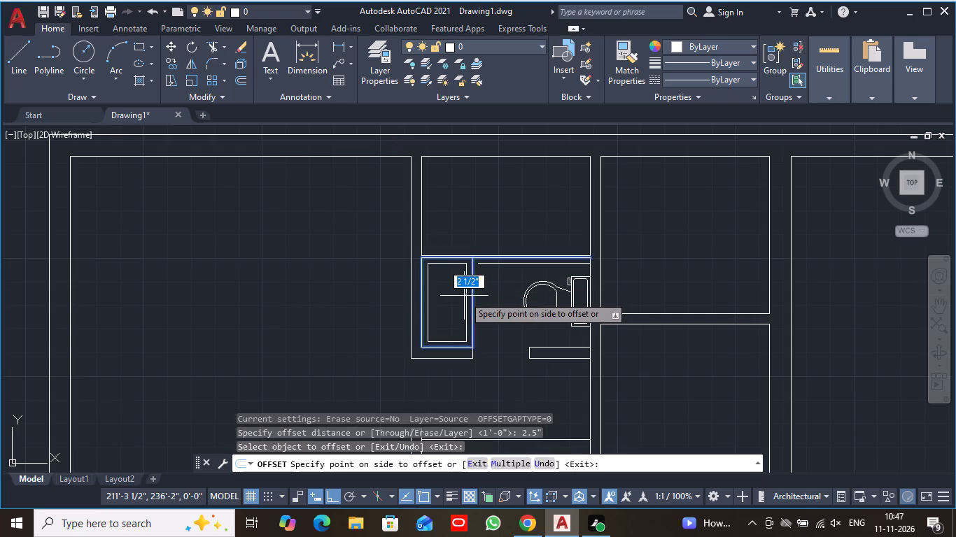
click(464, 296)
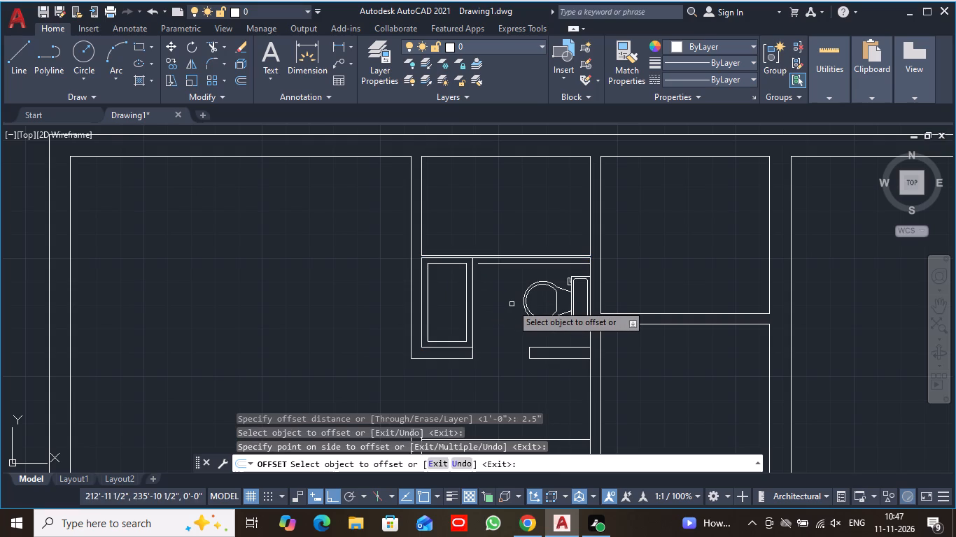
key(Escape)
Trim away the stray offset line running from the rectangular fixture to the east wall above the toilet.
text(tr)
key(space)
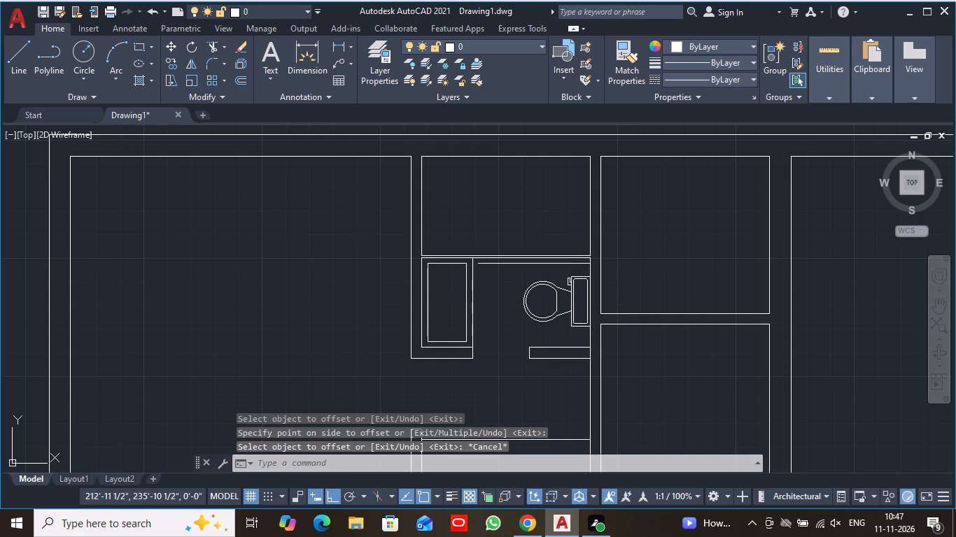
scroll(512, 304, up, 3)
middle_drag(461, 195, 442, 292)
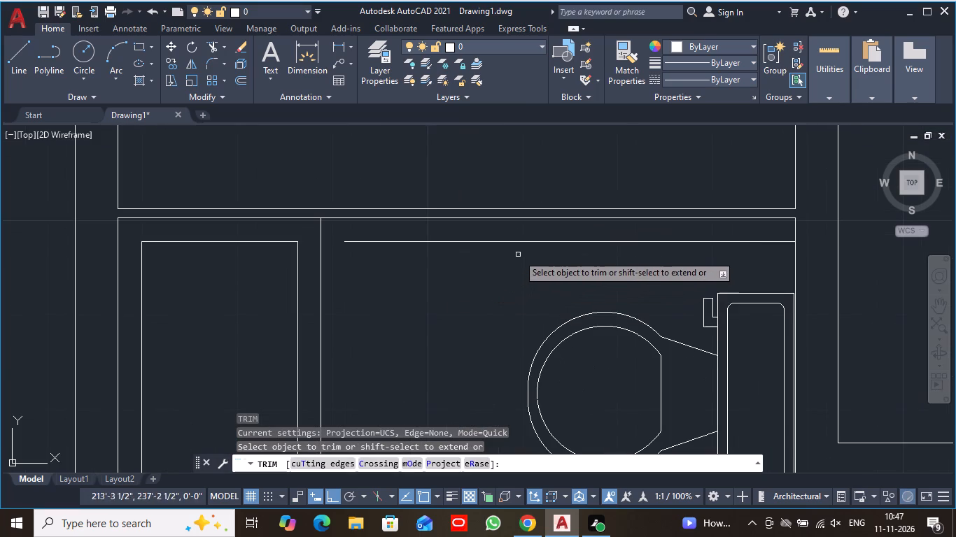
click(538, 242)
scroll(498, 275, down, 3)
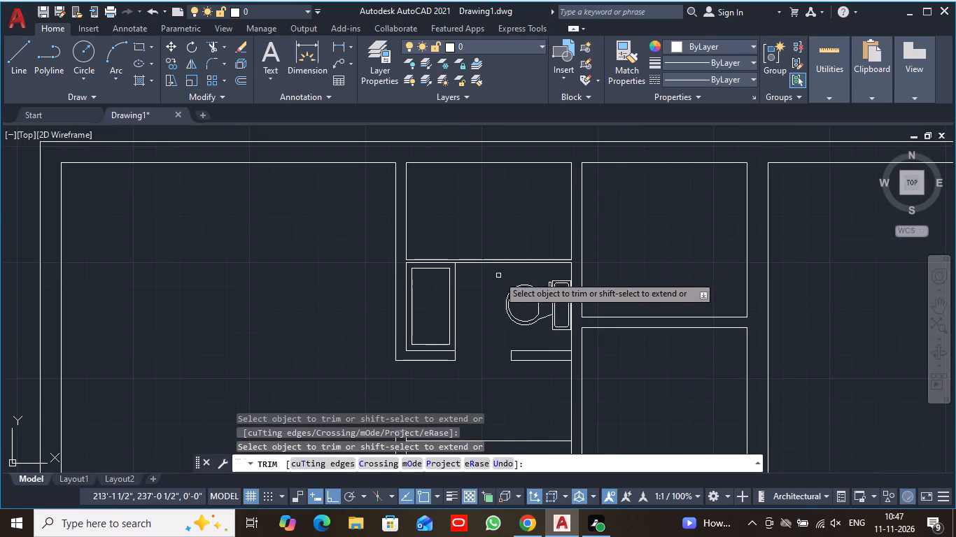
key(Escape)
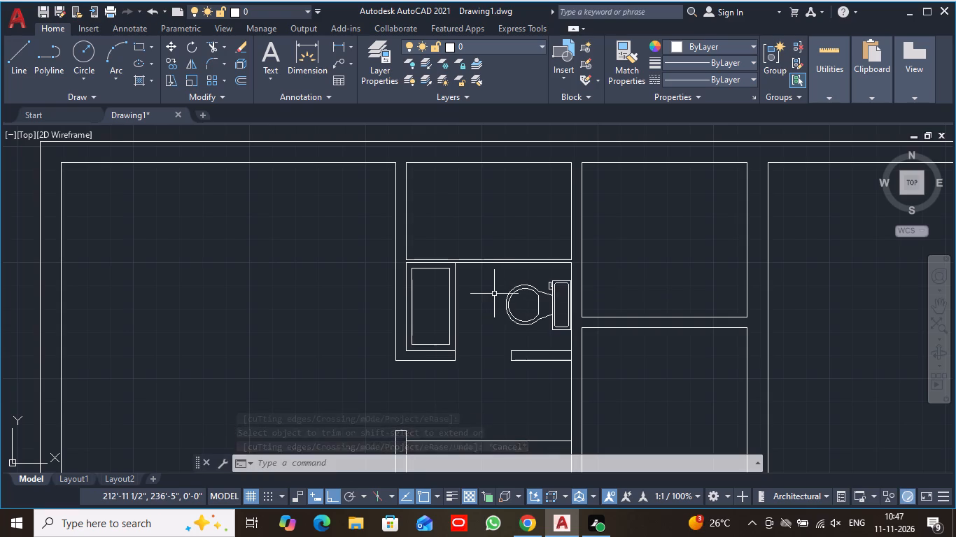
Draw a drain circle of about 3" radius near the middle of the fixture's inner rectangle.
scroll(494, 294, down, 1)
scroll(489, 303, up, 2)
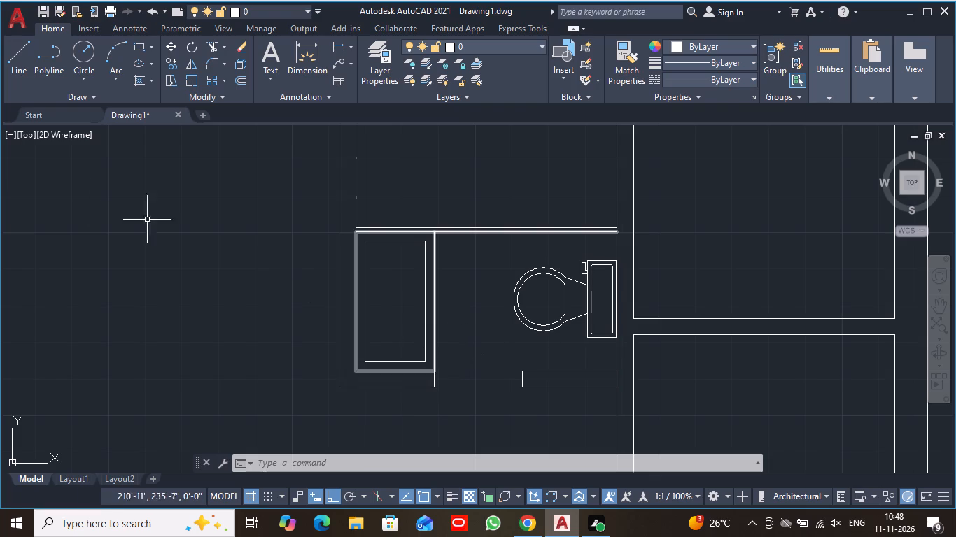
click(80, 52)
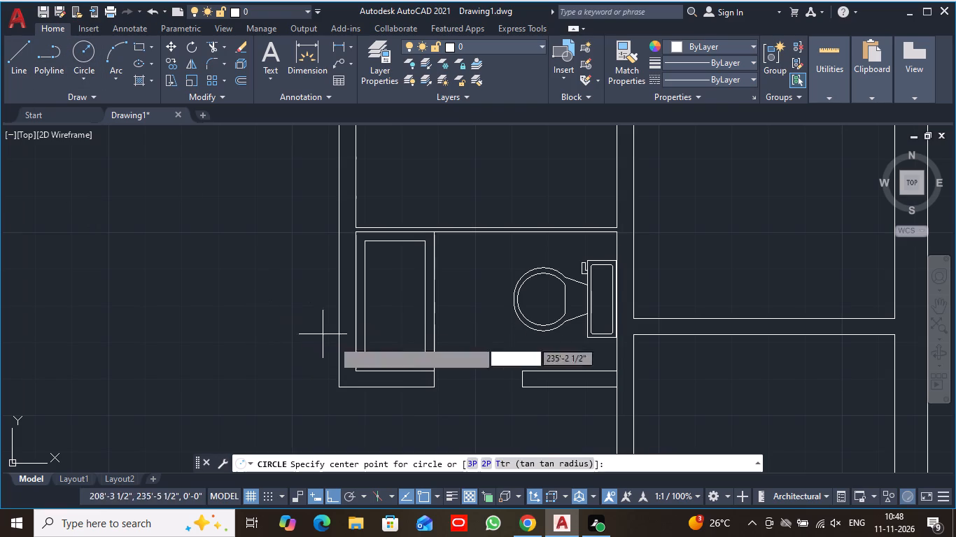
scroll(394, 307, up, 3)
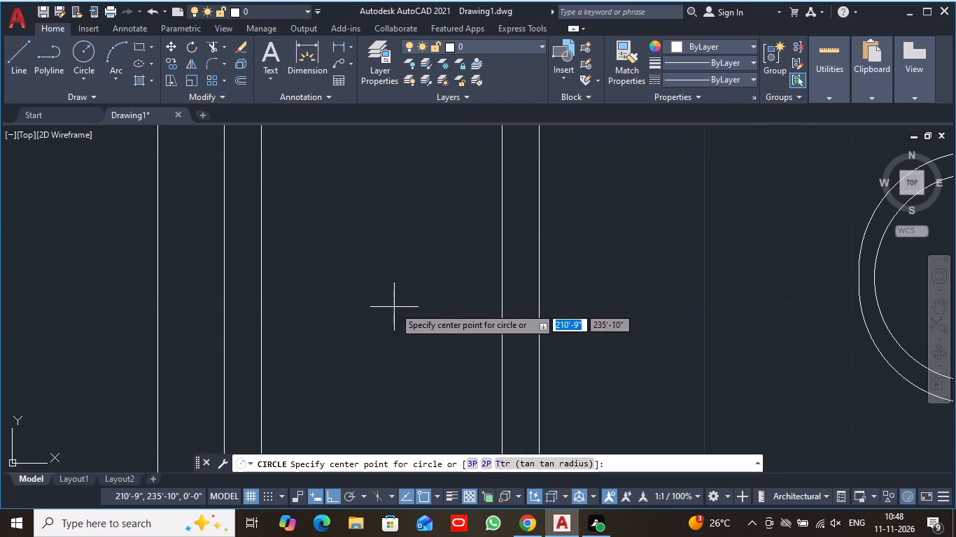
scroll(379, 296, down, 3)
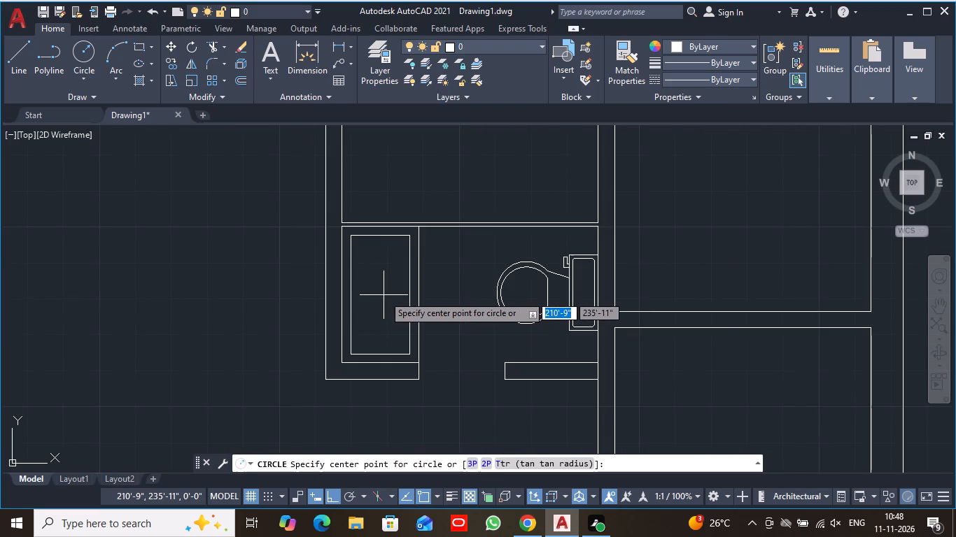
click(380, 296)
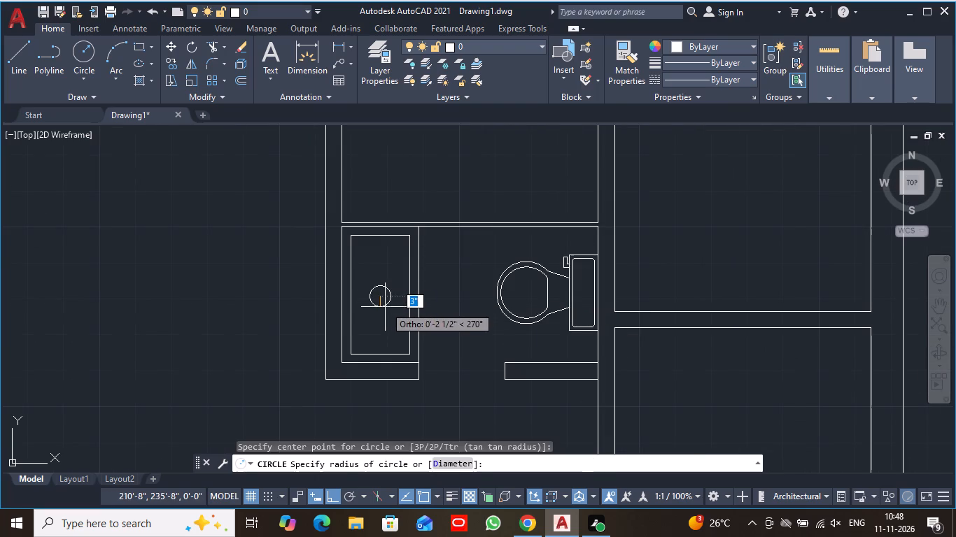
click(385, 307)
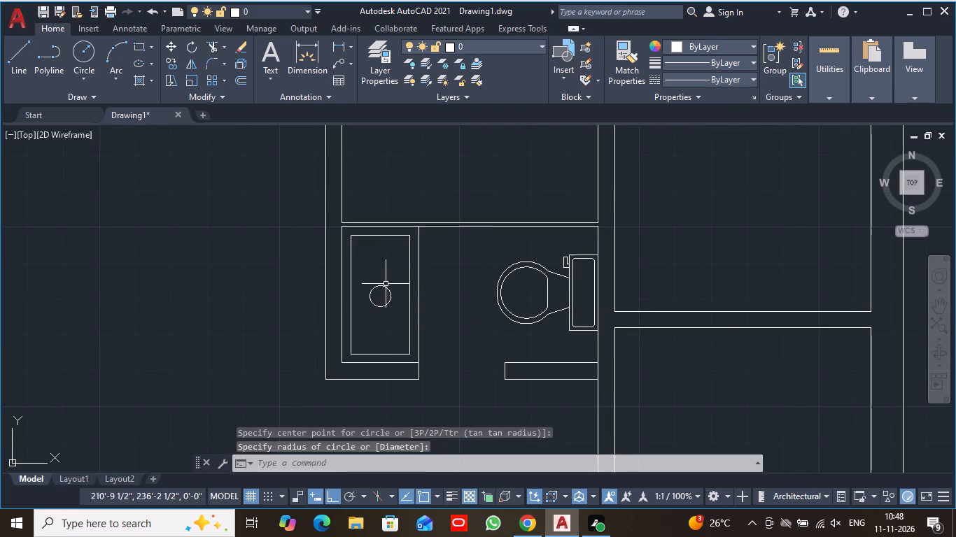
key(Escape)
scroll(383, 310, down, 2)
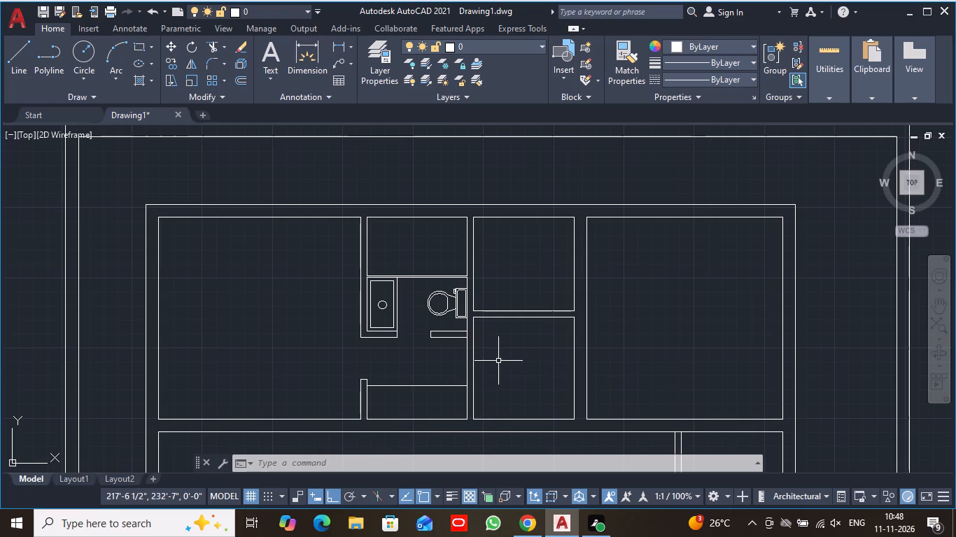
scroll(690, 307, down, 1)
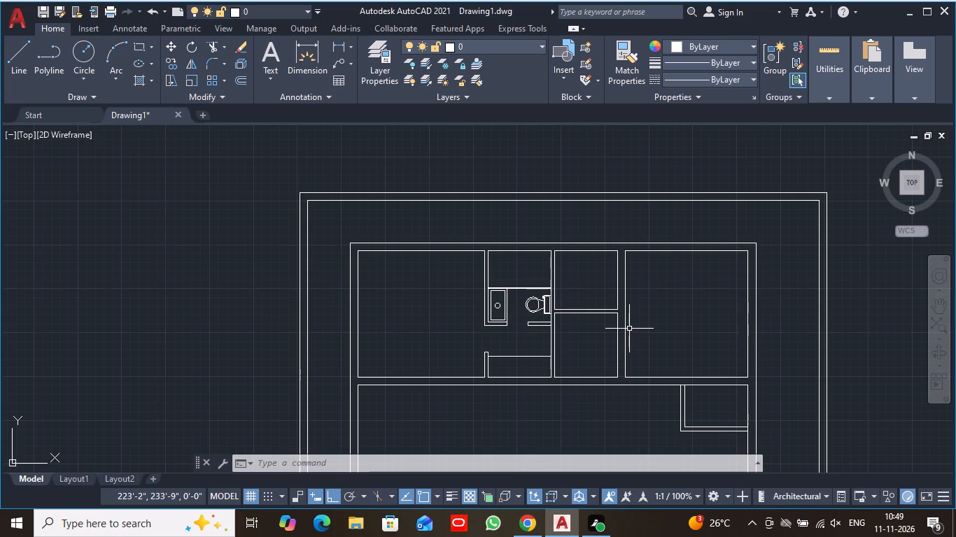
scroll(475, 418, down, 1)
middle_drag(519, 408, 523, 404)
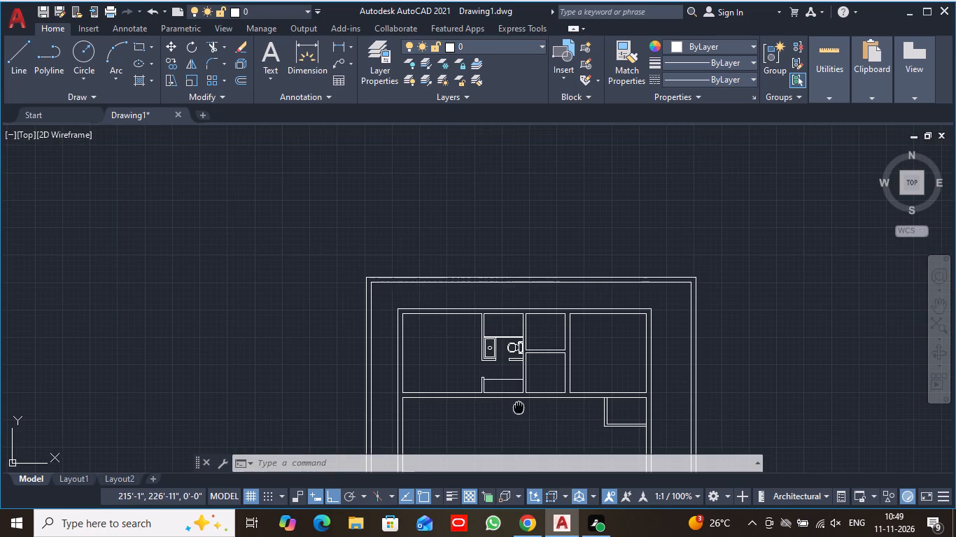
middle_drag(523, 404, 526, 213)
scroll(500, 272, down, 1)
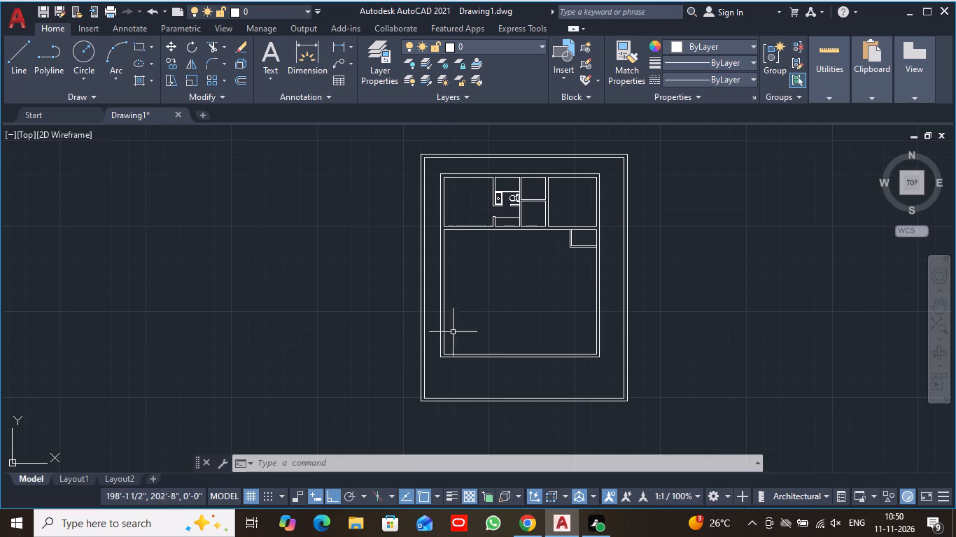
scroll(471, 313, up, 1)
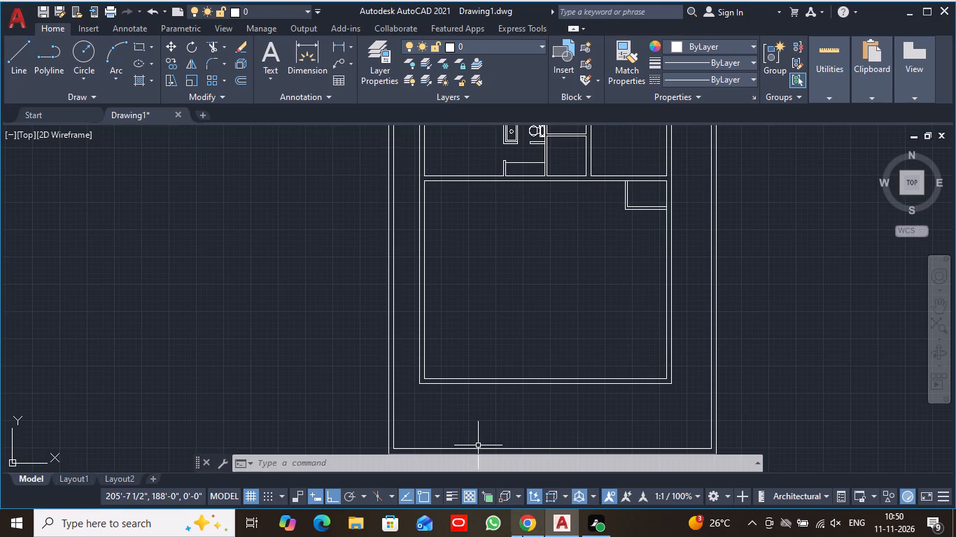
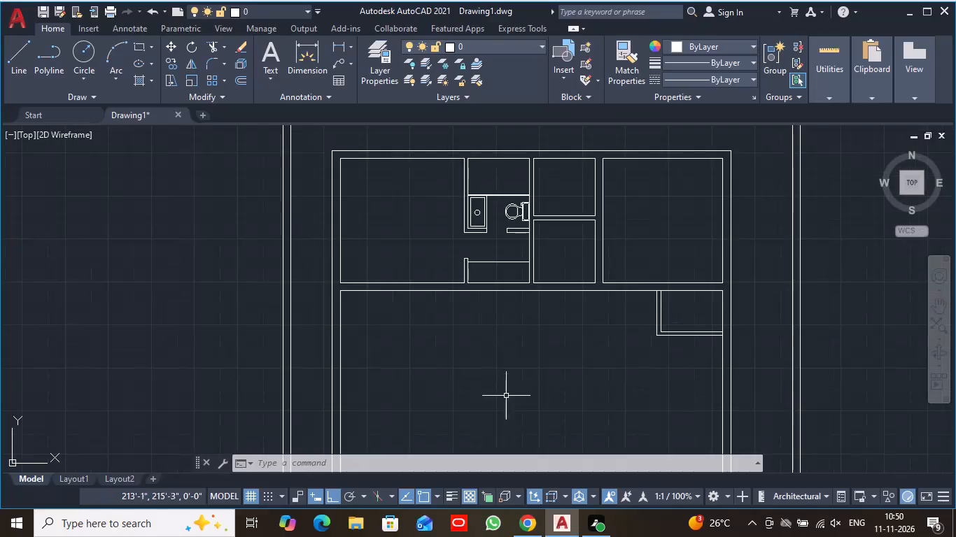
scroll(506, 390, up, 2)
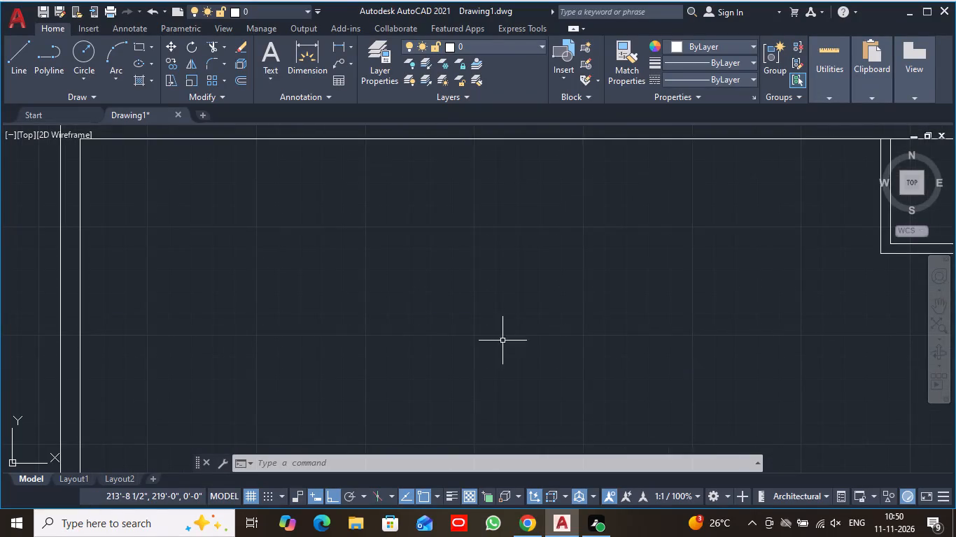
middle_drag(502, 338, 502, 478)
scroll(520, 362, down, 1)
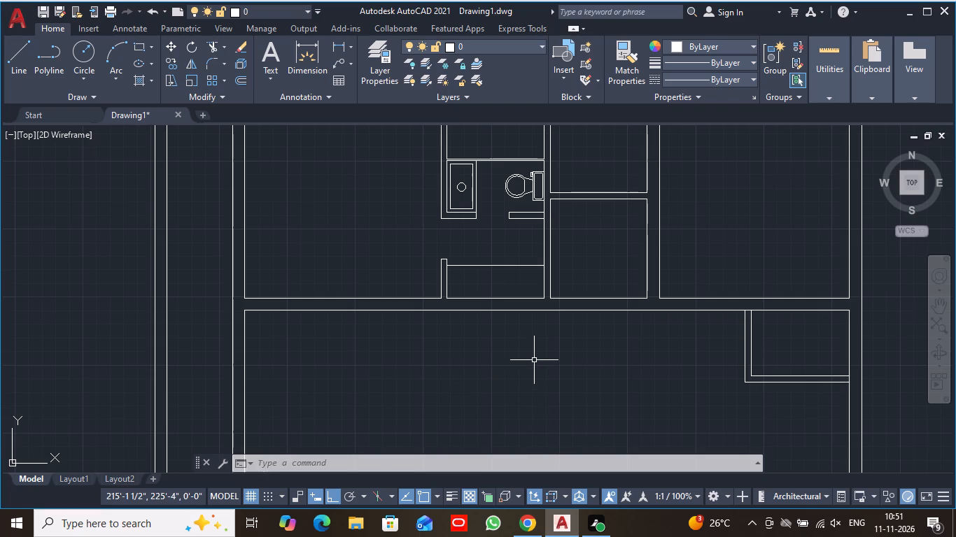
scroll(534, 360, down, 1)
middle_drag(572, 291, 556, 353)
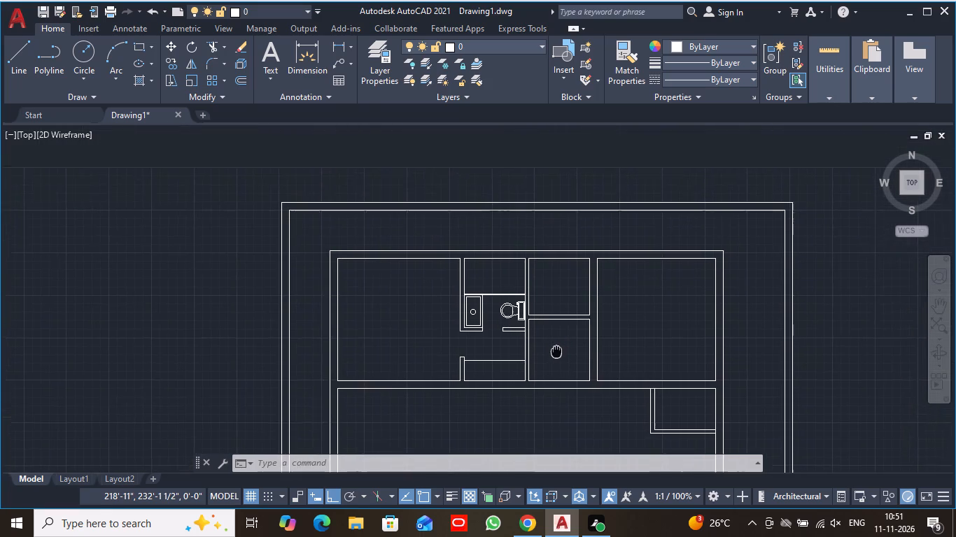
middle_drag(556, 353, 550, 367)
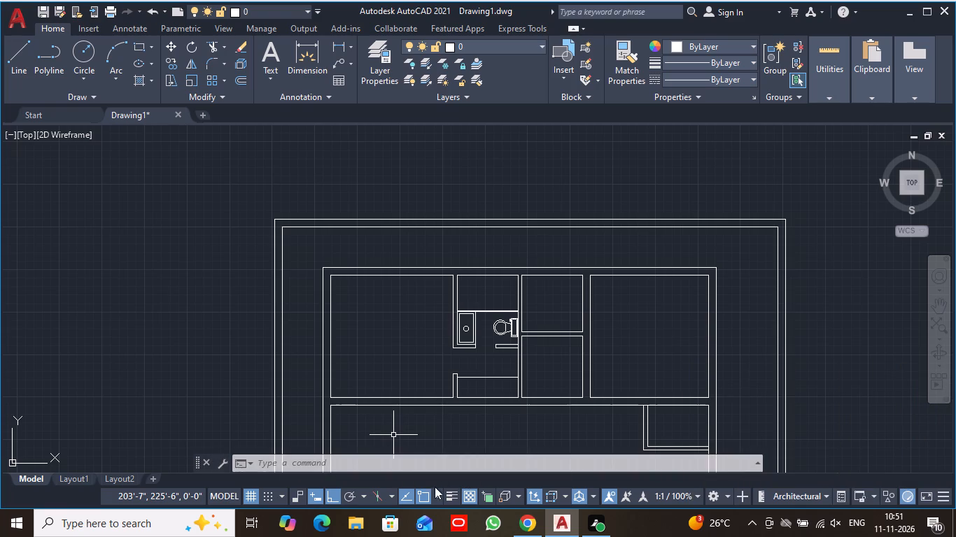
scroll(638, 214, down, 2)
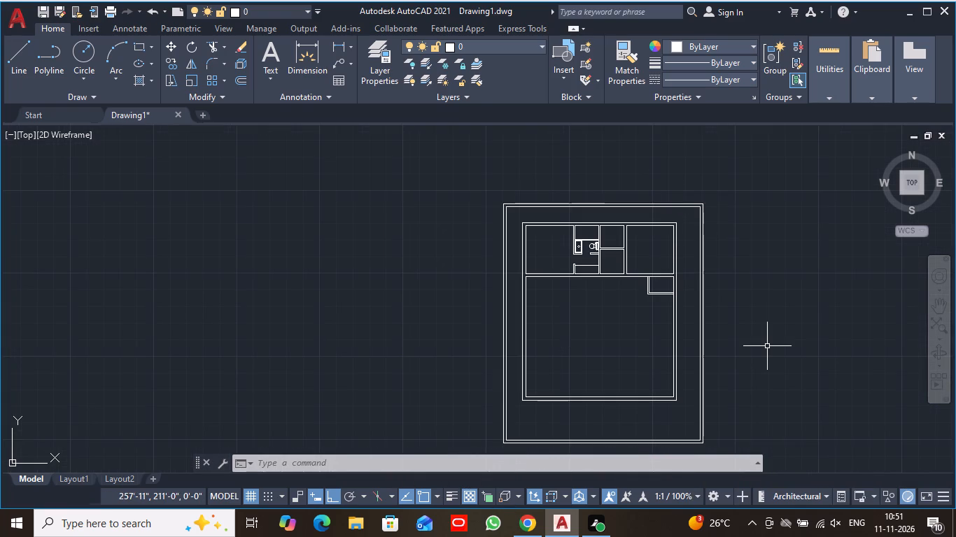
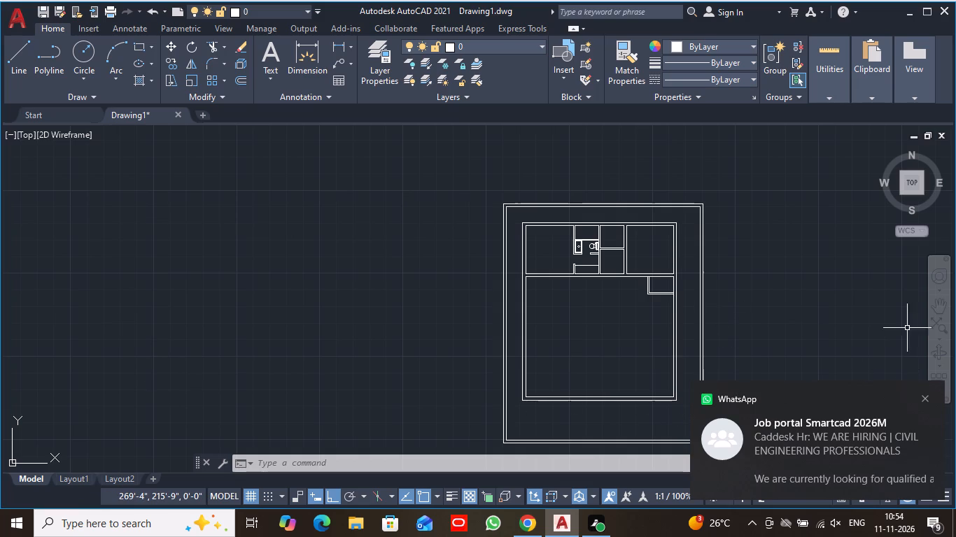
Dismiss the WhatsApp notification covering the lower corner of the drawing area.
click(923, 394)
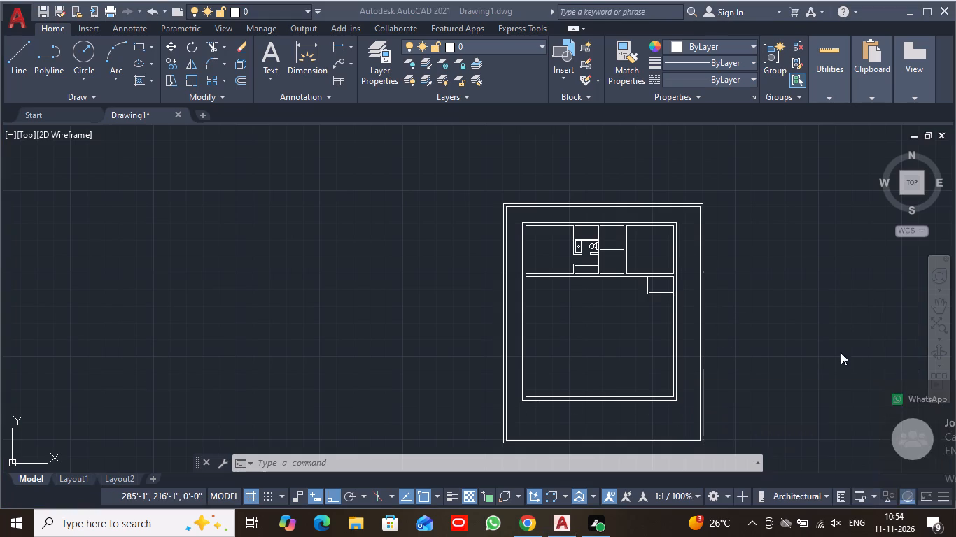
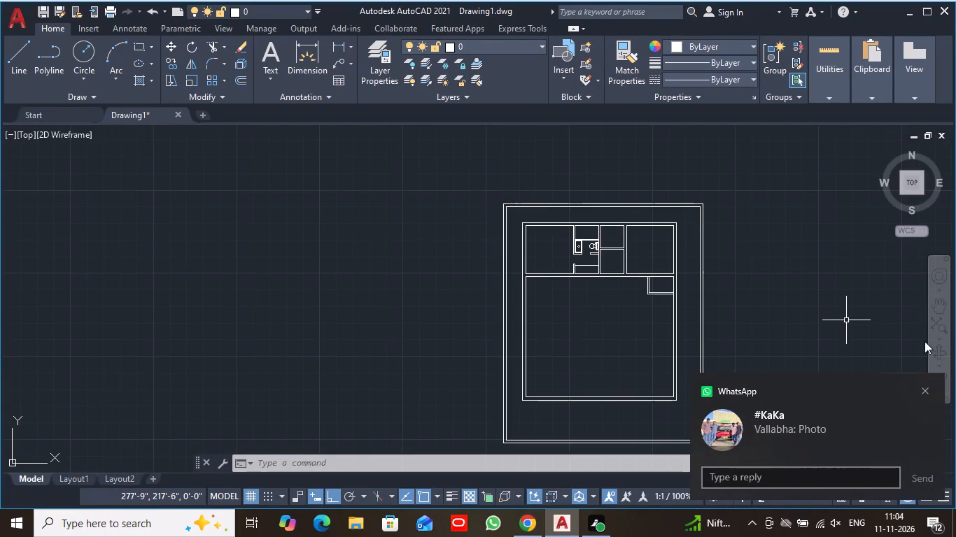
Dismiss the WhatsApp notification covering the lower corner of the drawing area.
click(923, 392)
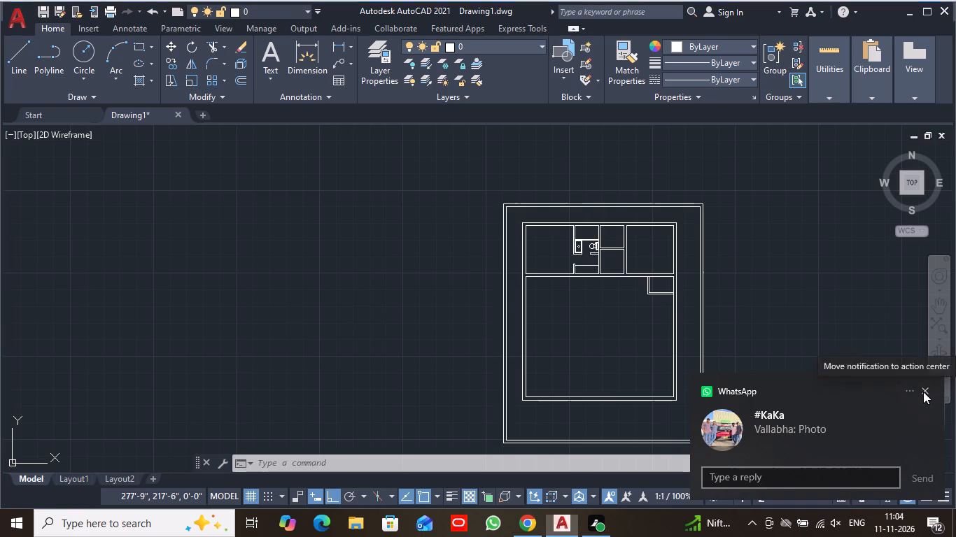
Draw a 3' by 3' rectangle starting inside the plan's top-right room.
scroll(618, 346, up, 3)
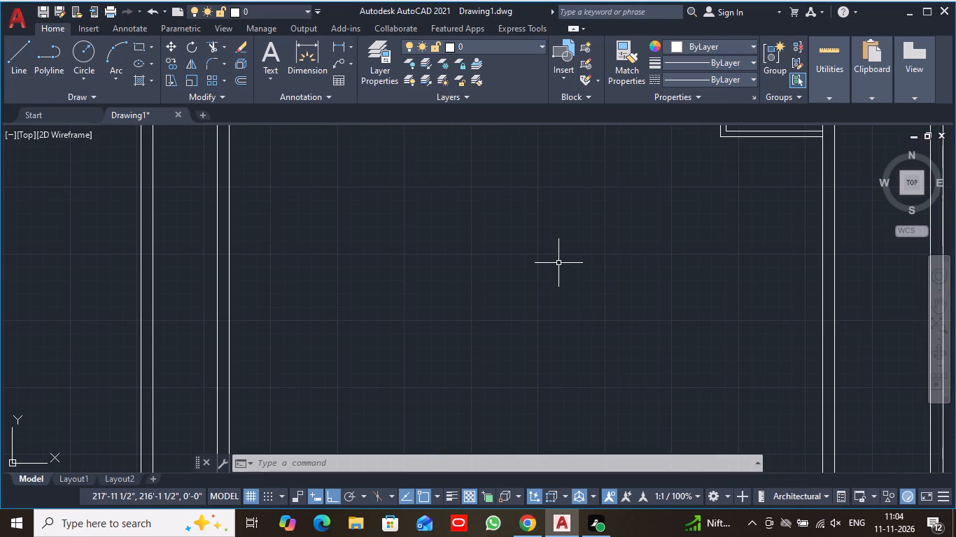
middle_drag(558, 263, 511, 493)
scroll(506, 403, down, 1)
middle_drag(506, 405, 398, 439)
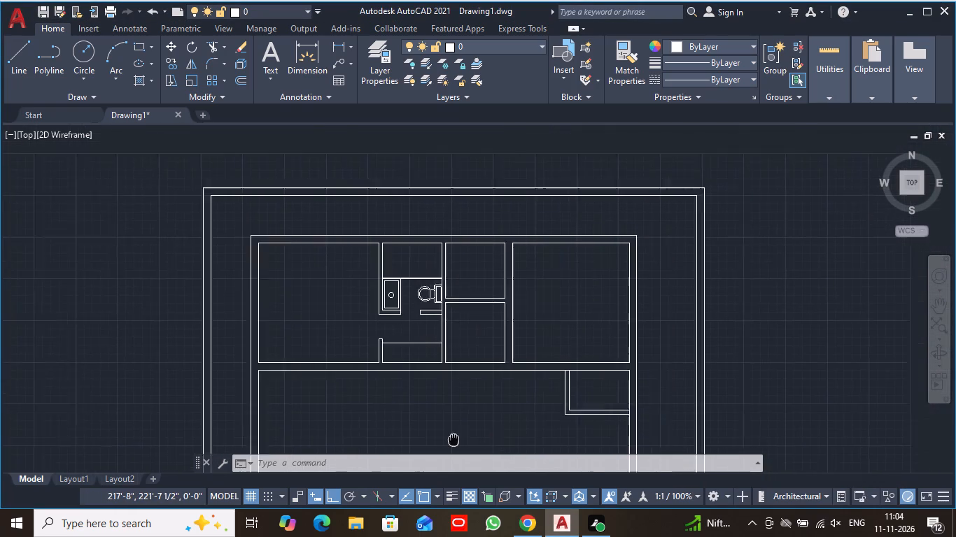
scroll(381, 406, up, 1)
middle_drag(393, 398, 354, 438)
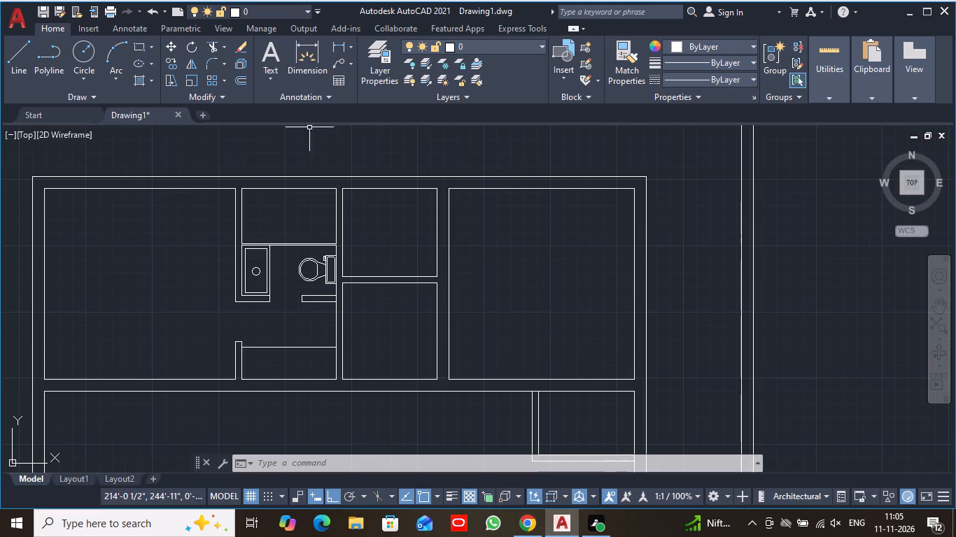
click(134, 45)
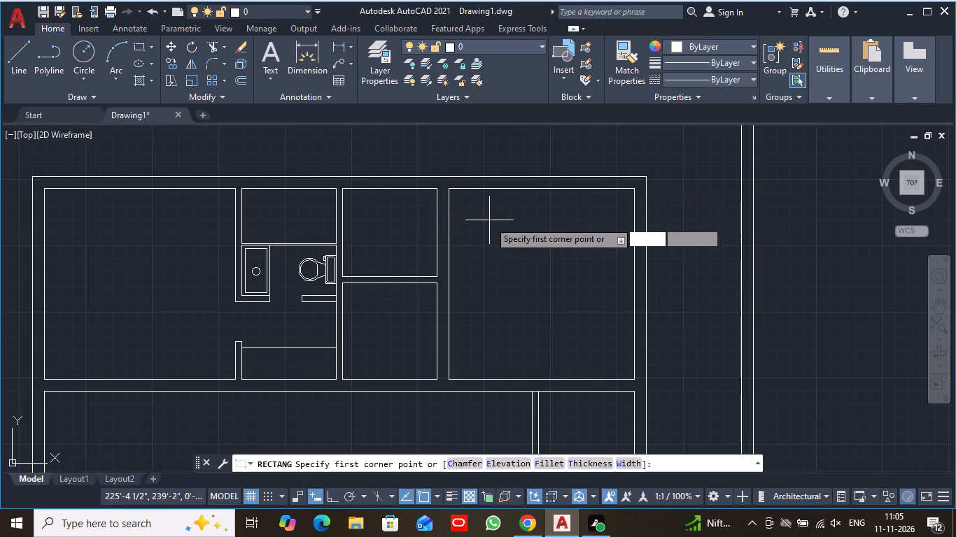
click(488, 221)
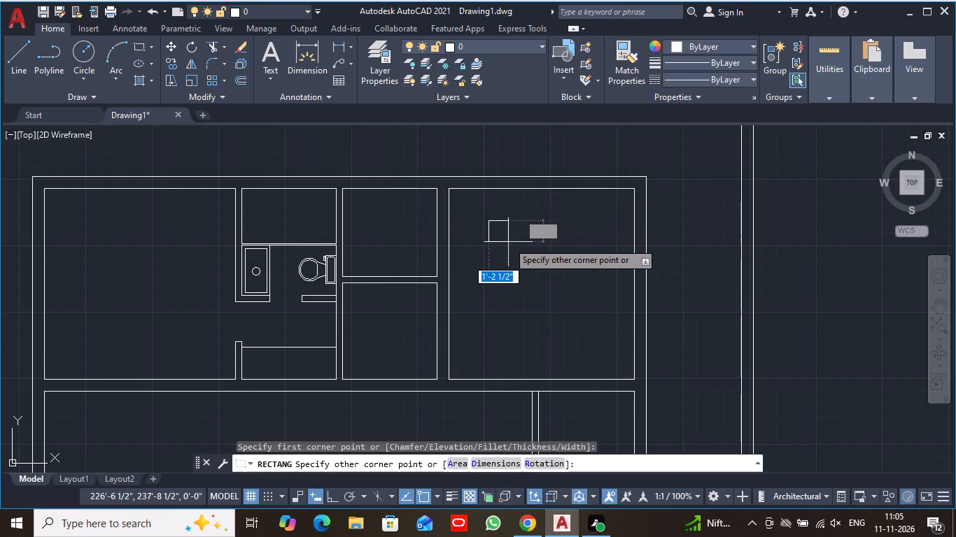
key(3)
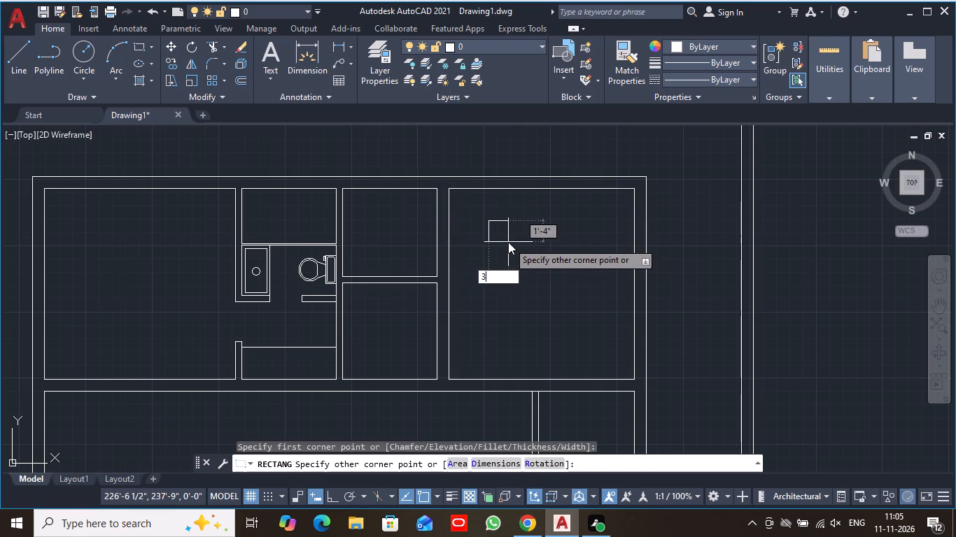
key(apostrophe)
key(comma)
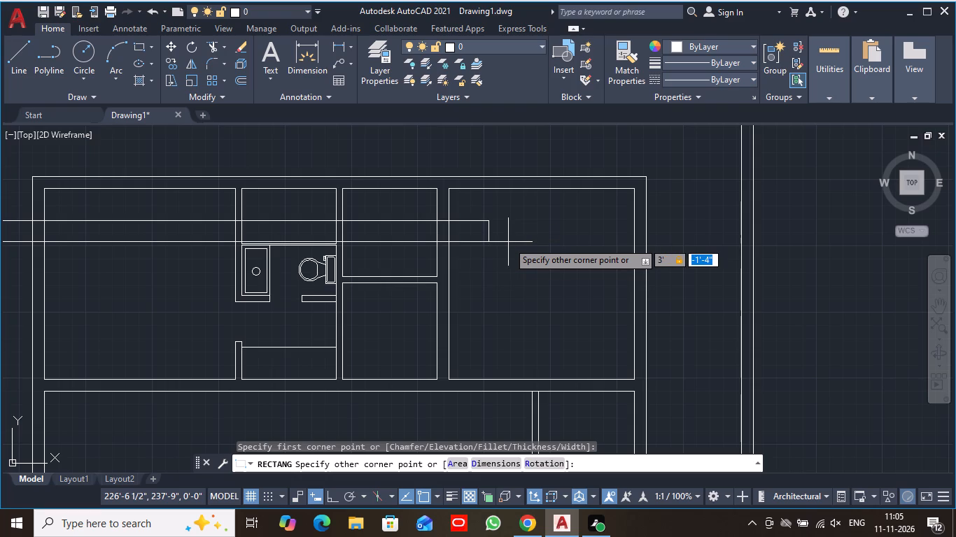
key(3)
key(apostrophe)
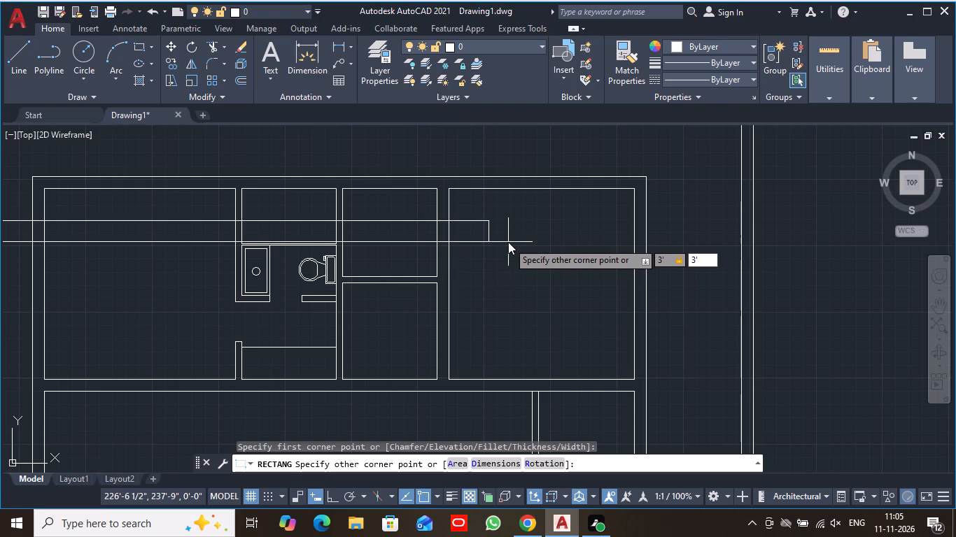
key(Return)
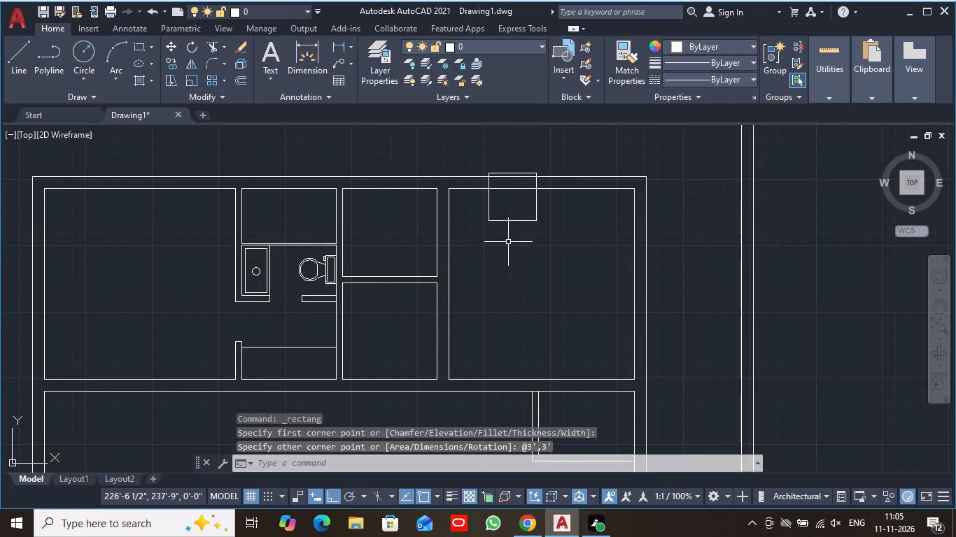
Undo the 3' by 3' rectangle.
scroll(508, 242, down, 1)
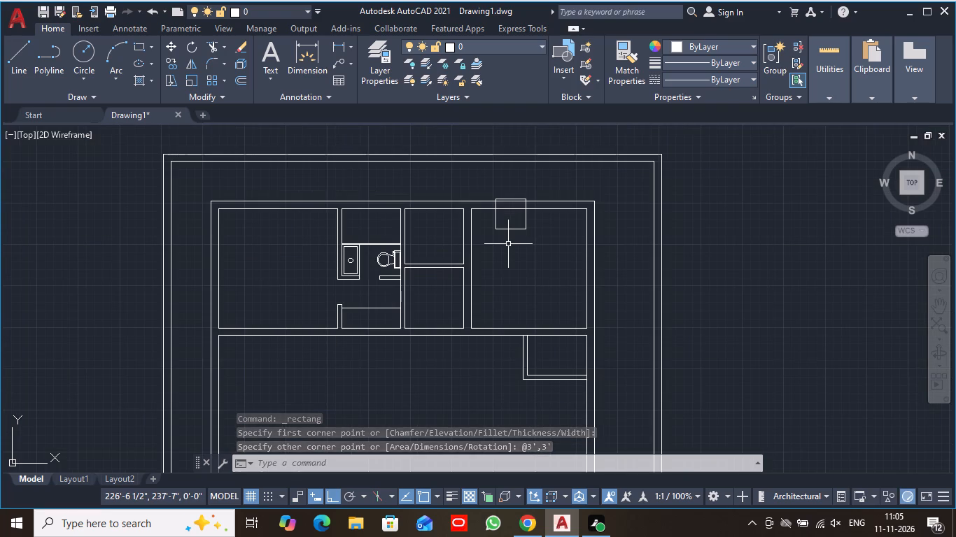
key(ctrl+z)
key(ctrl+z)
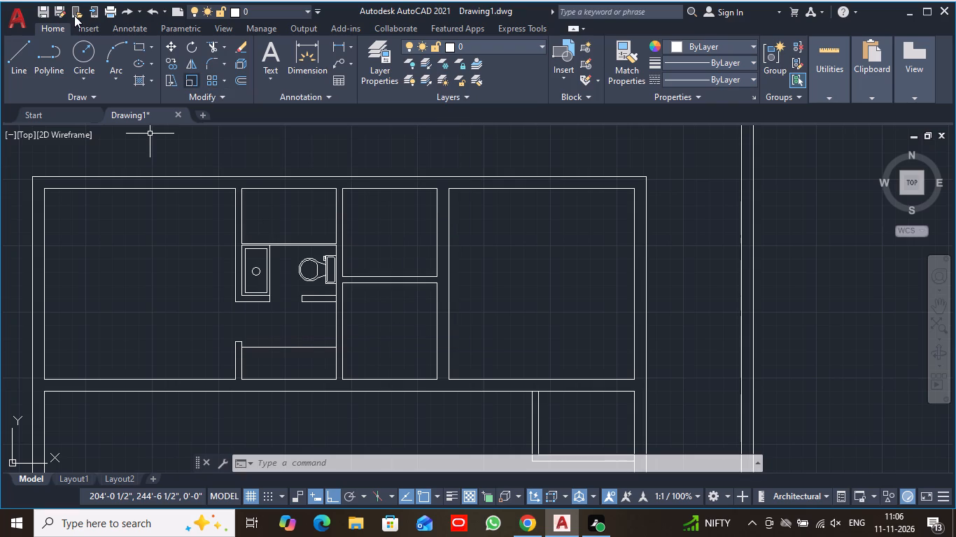
Draw a 6" by 6" rectangle in the upper-left part of the plan's top-right room.
click(135, 44)
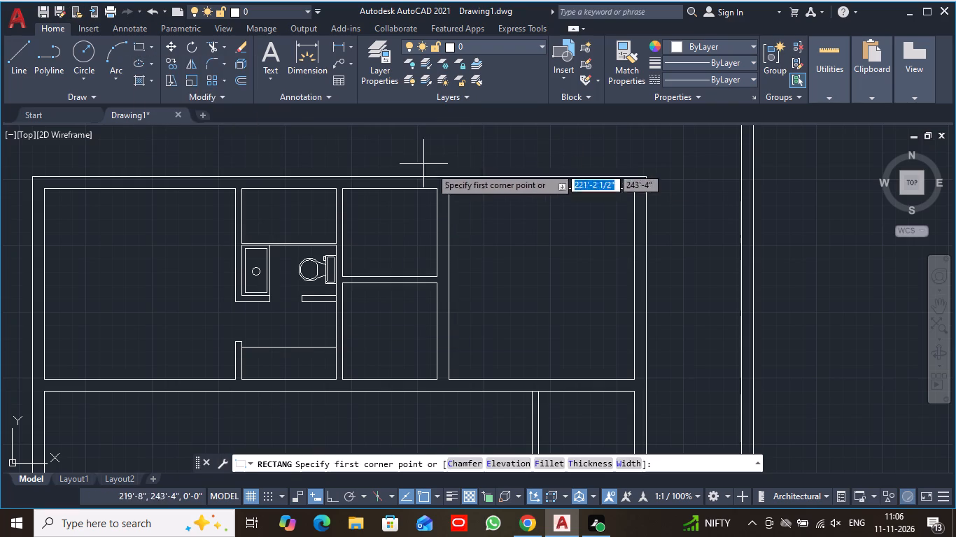
scroll(451, 238, up, 2)
middle_drag(471, 222, 153, 210)
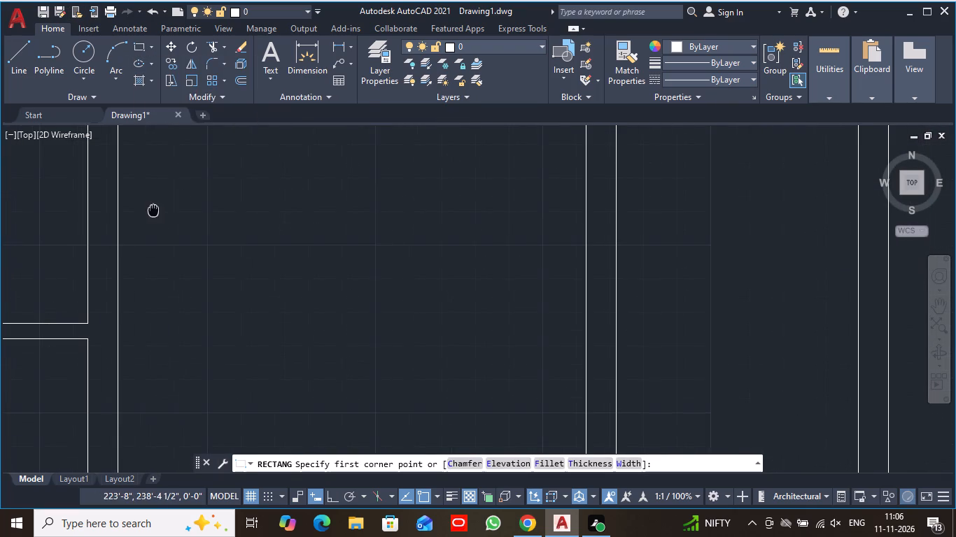
click(212, 182)
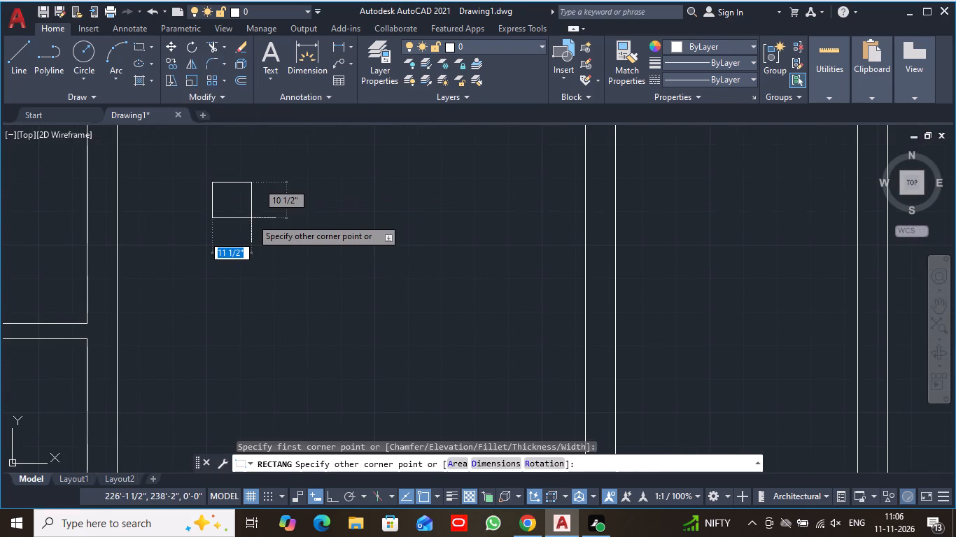
key(6)
key(shift+quotedbl)
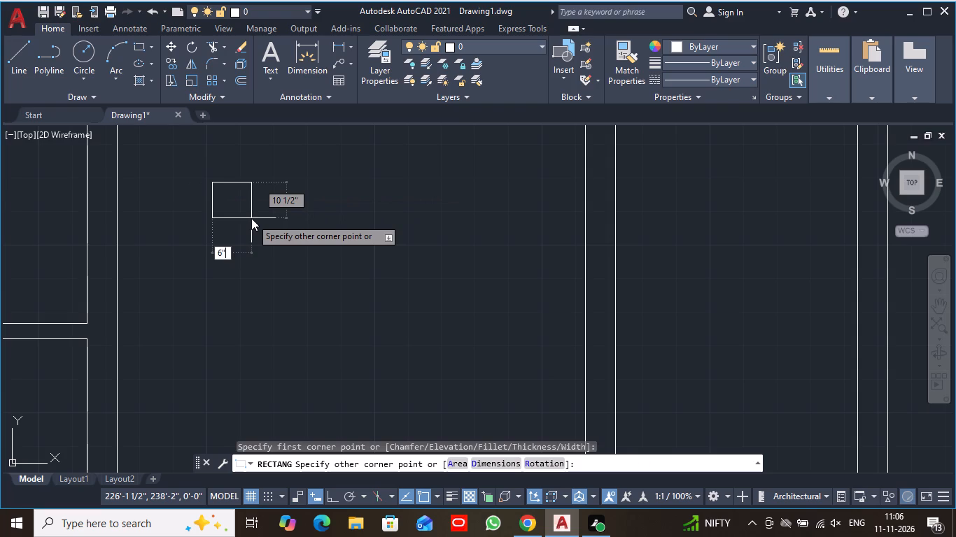
key(comma)
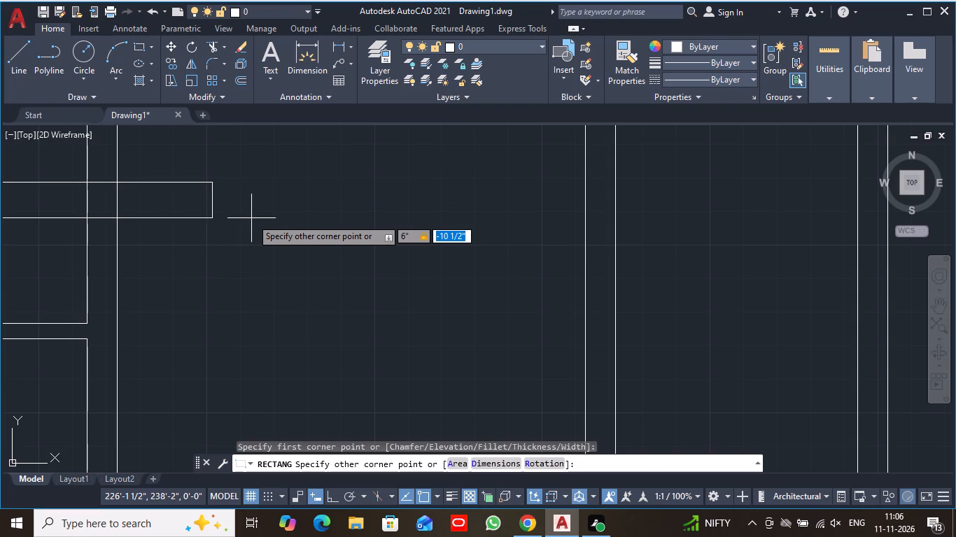
key(6)
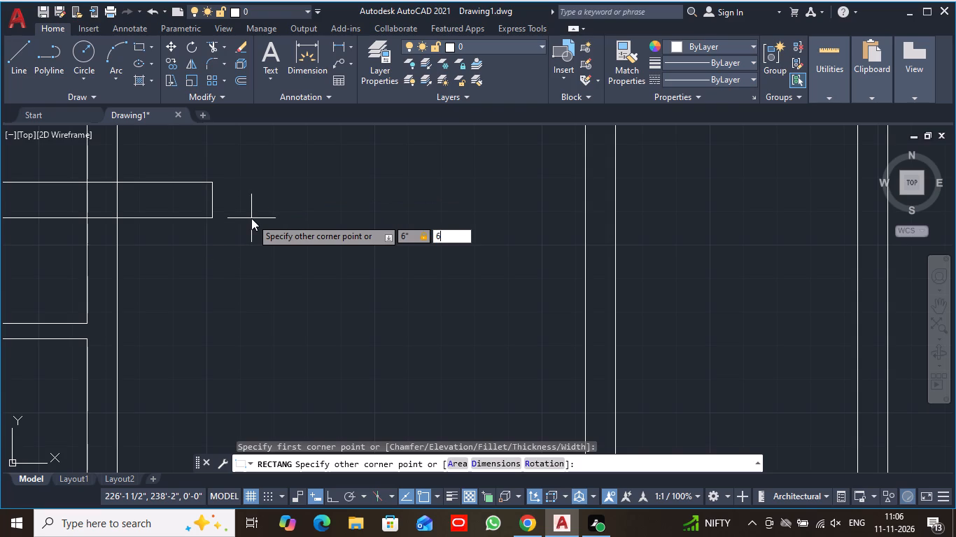
key(shift+quotedbl)
key(Return)
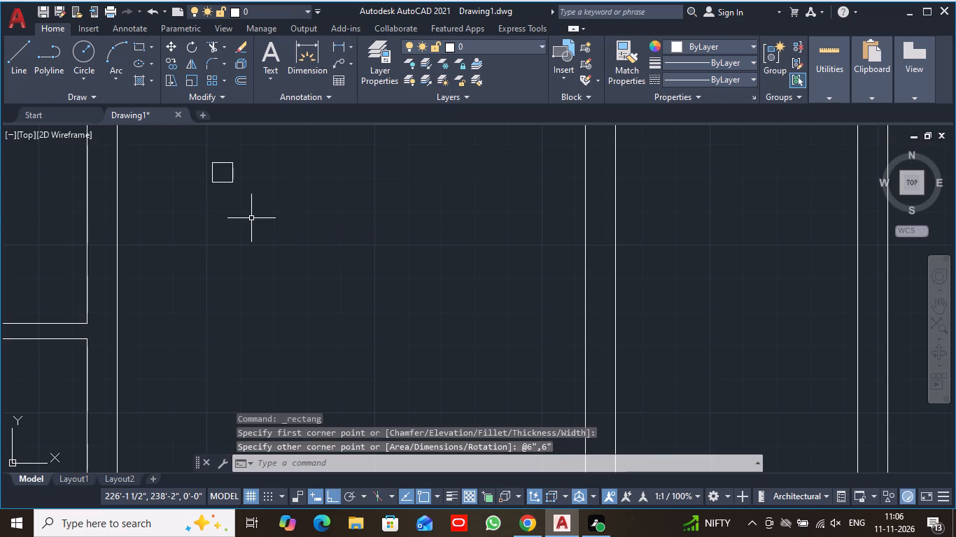
Draw a circle of about 1/2" radius inside the 6" square, near its lower-left corner.
scroll(255, 218, up, 1)
middle_drag(231, 200, 252, 286)
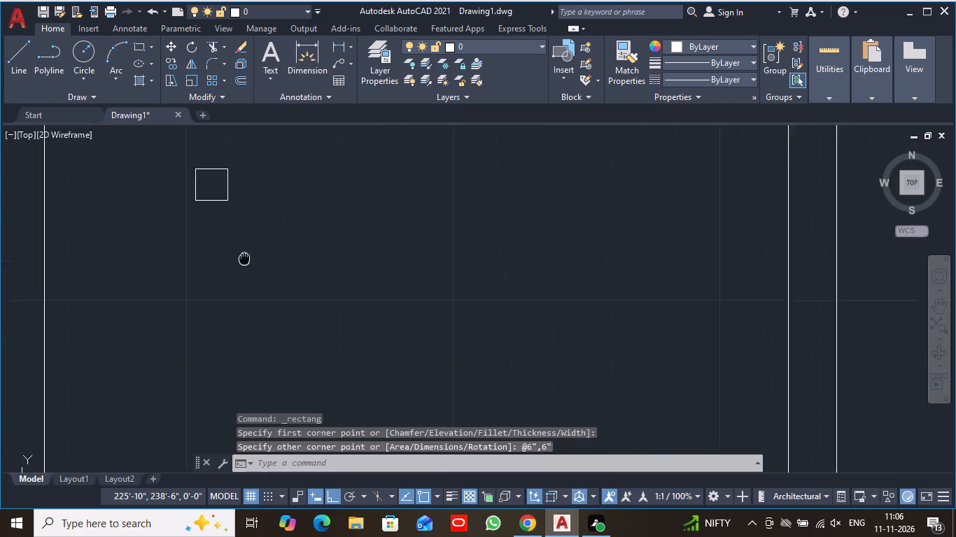
middle_drag(252, 286, 272, 328)
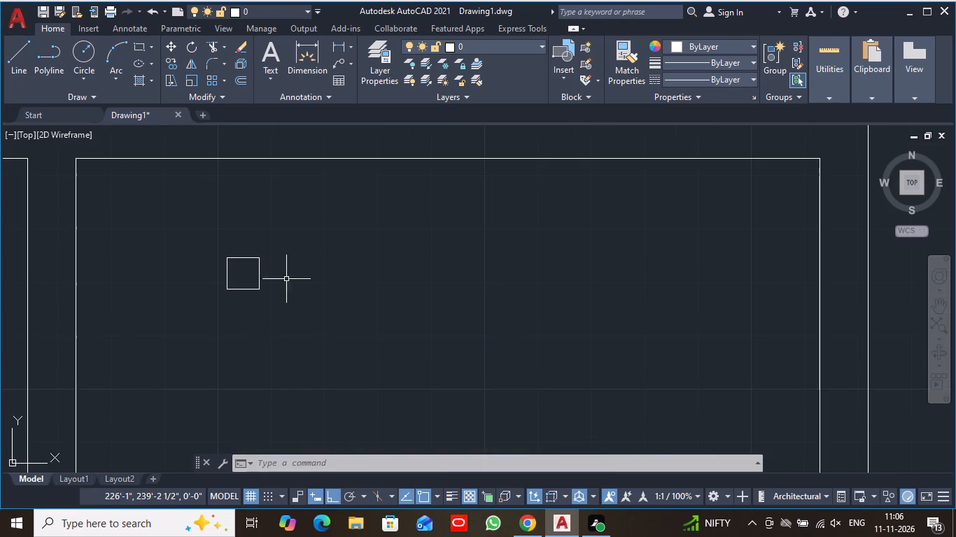
click(237, 284)
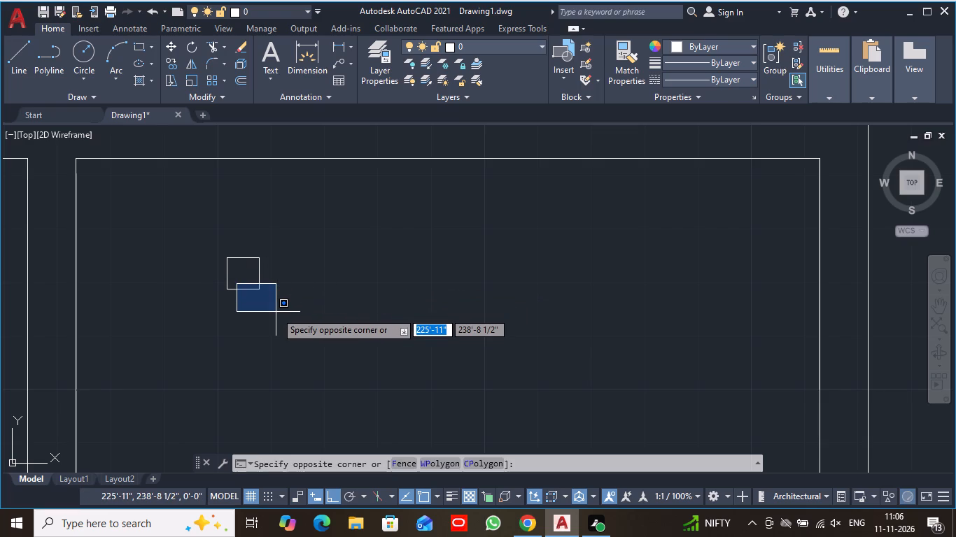
key(Escape)
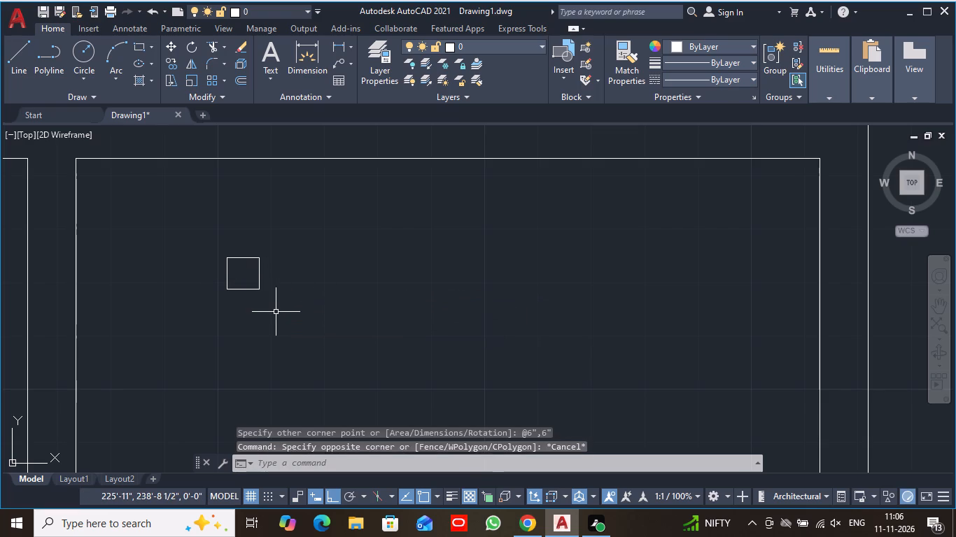
scroll(217, 281, up, 3)
scroll(297, 262, up, 1)
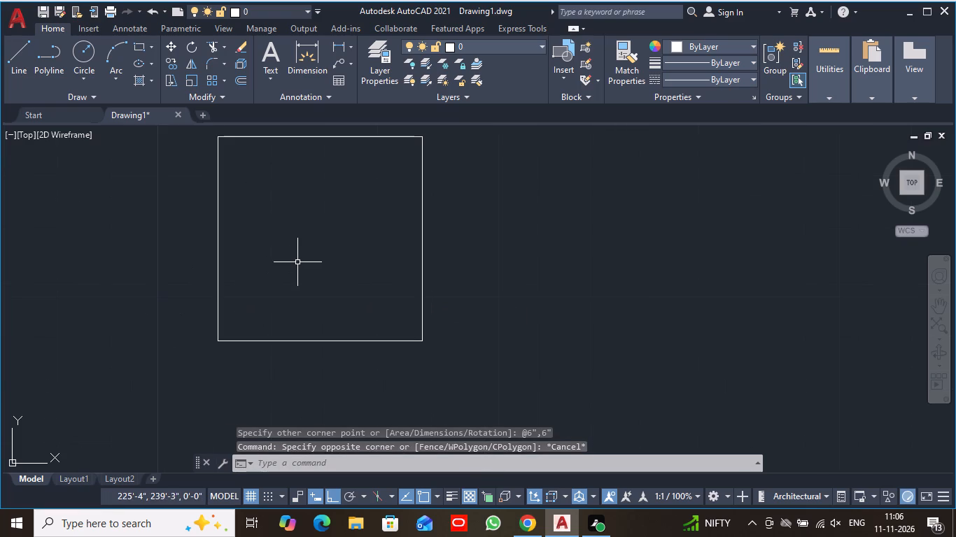
middle_drag(307, 257, 302, 280)
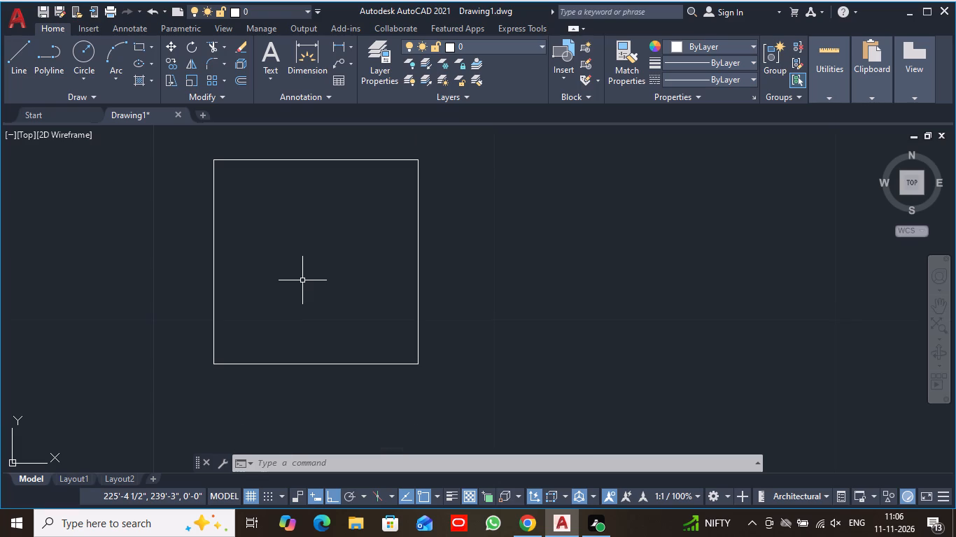
click(87, 55)
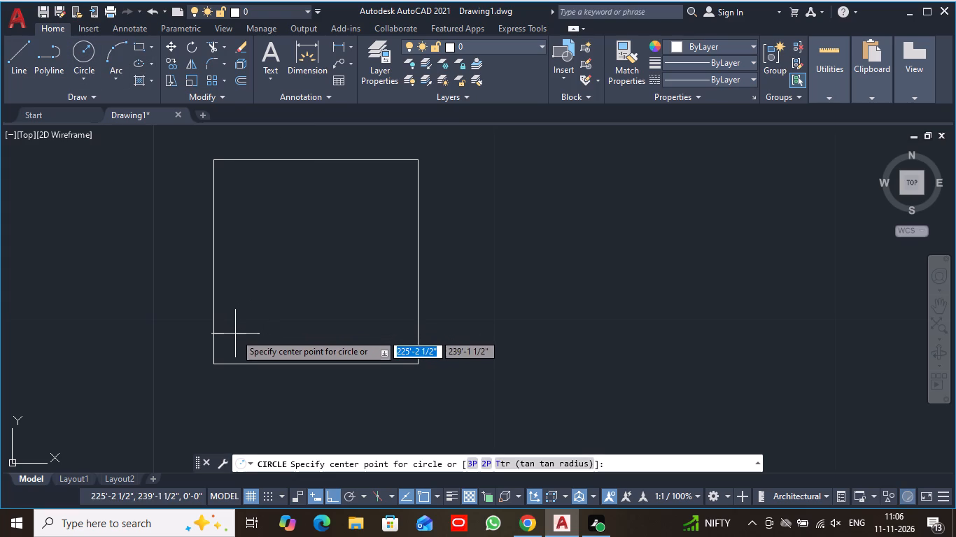
click(241, 339)
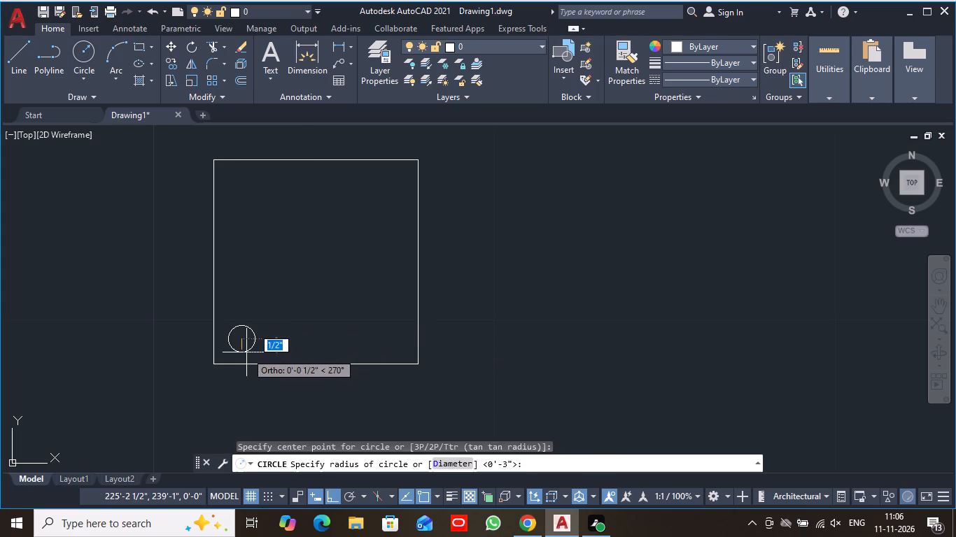
click(248, 355)
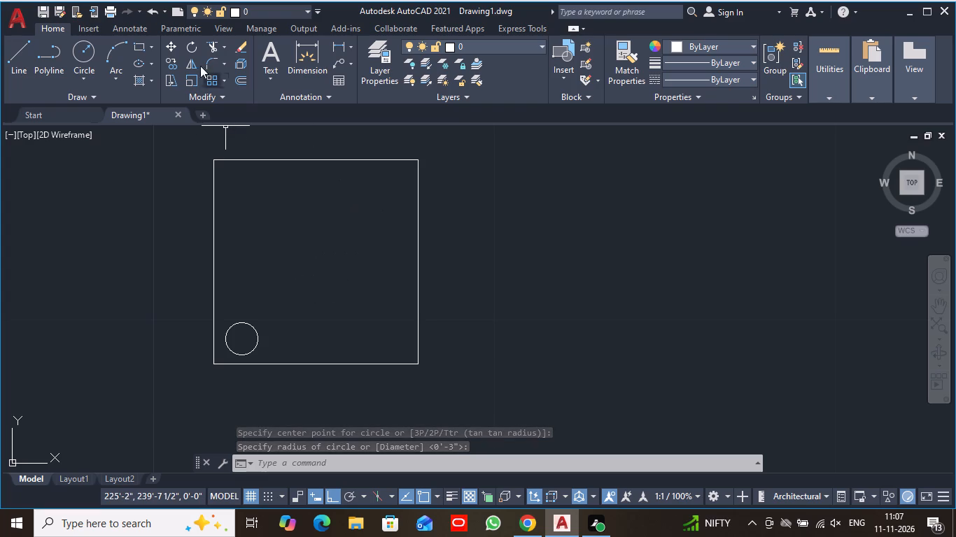
Copy the circle straight up four times, at about 1", 2 1/2", 3 1/2" and 4 1/2", forming a column along the square's left side.
click(171, 61)
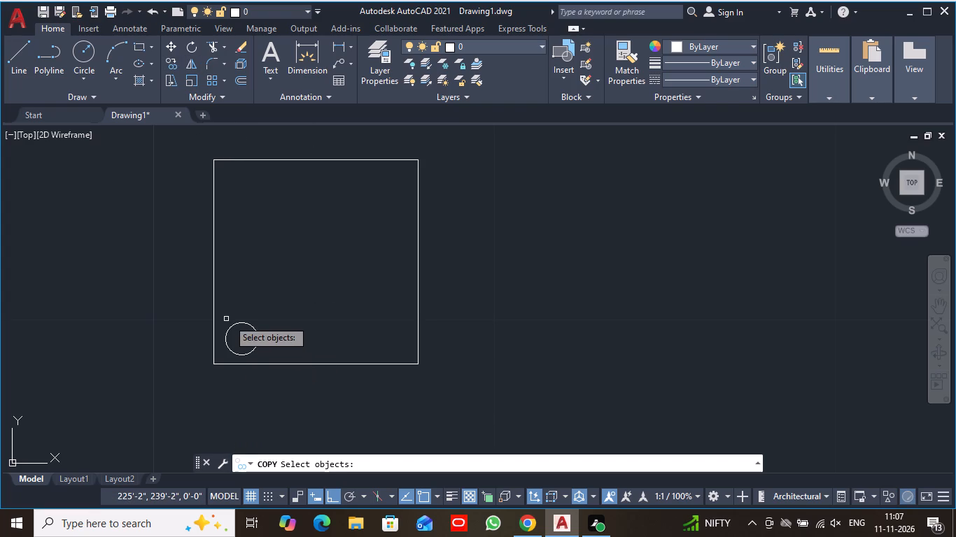
click(236, 324)
key(Return)
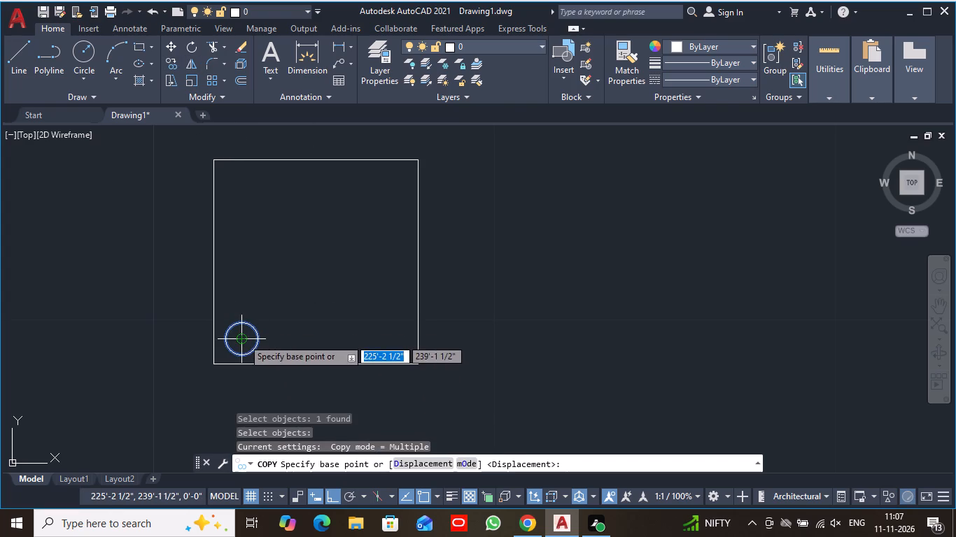
click(243, 338)
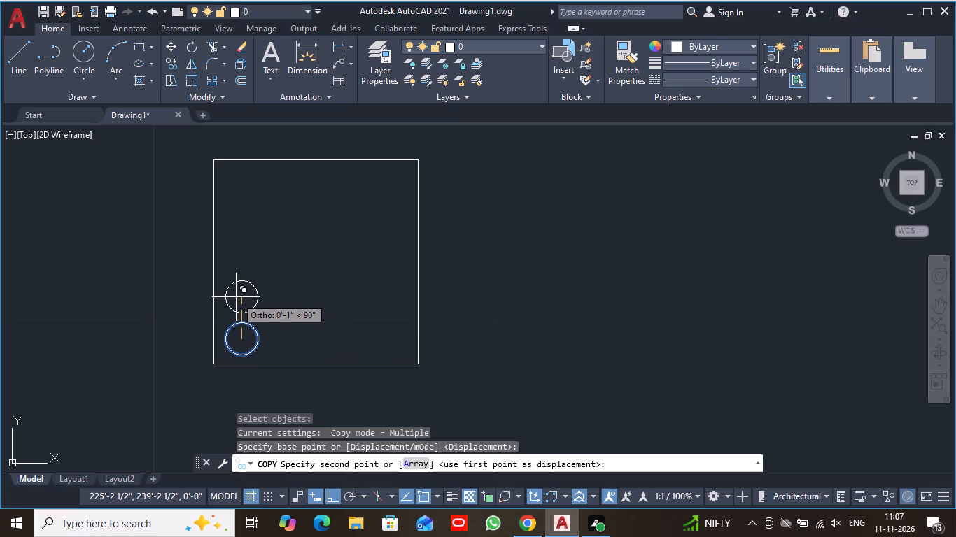
click(236, 297)
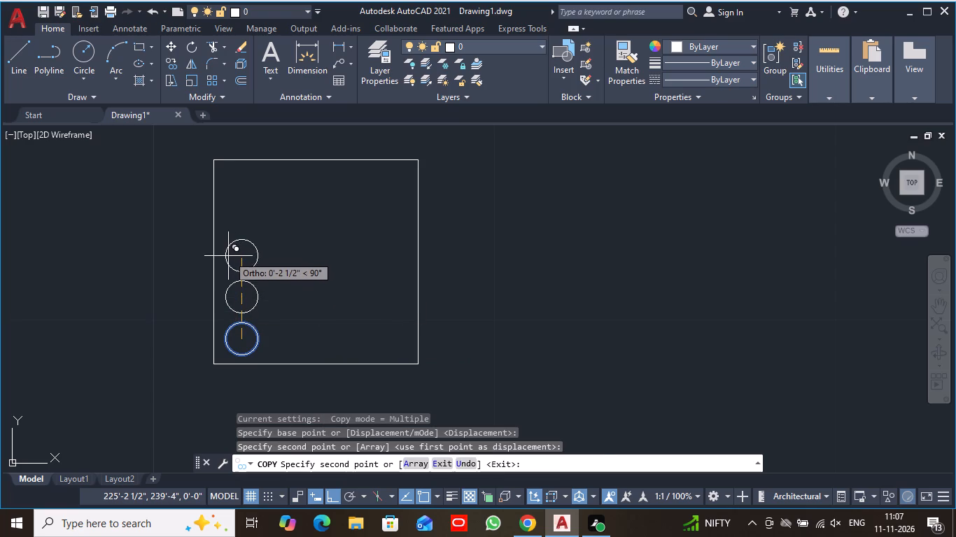
click(227, 257)
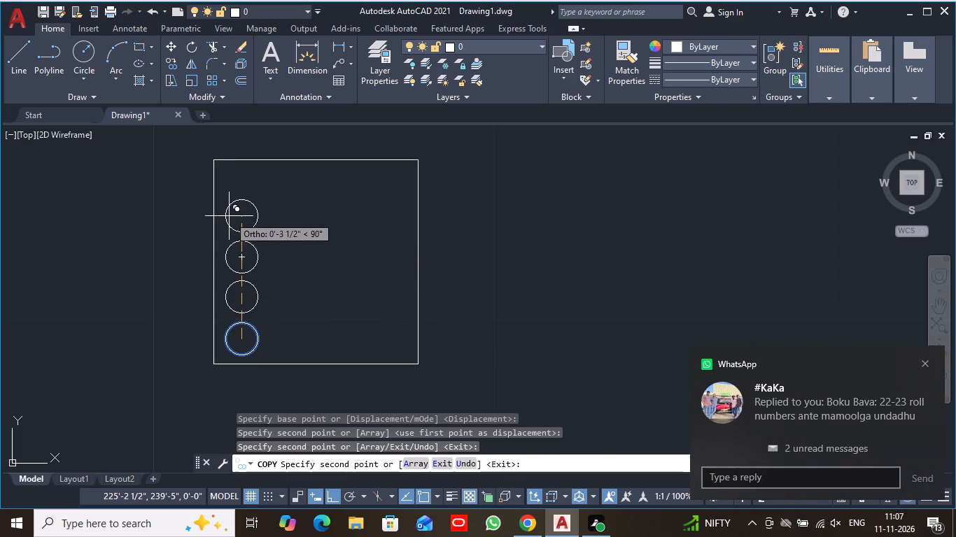
click(229, 216)
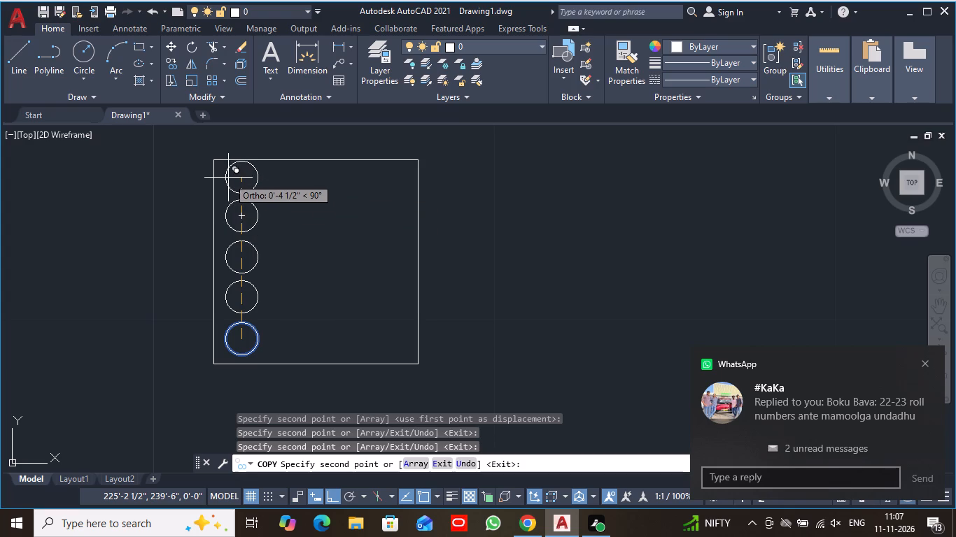
click(227, 179)
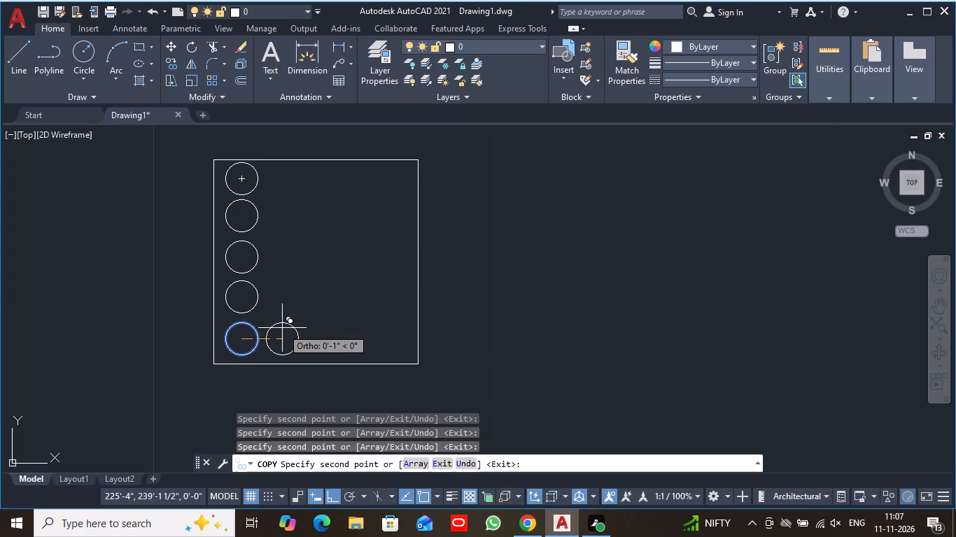
key(Escape)
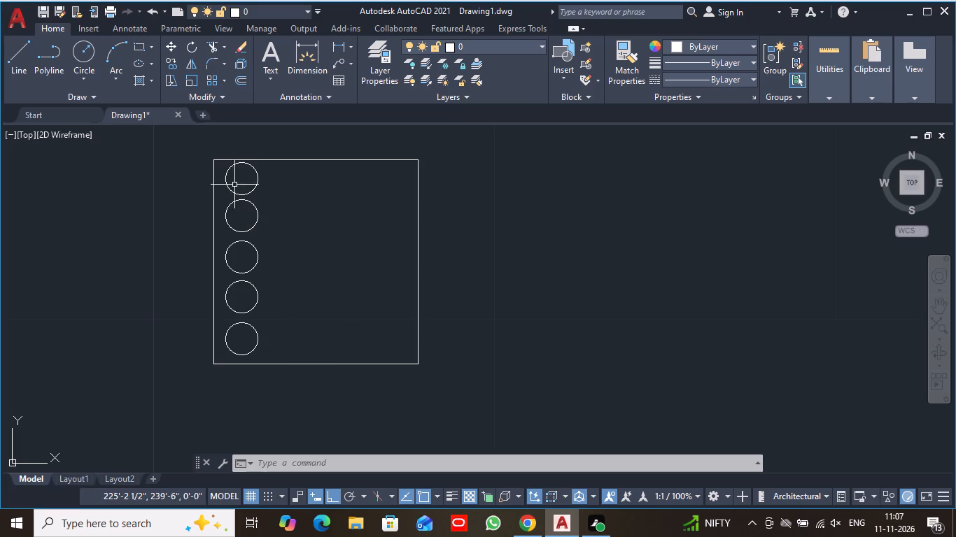
Copy the column's lower four circles horizontally to the right four times, at about 1", 2 1/2", 3 1/2" and 4 1/2".
click(167, 58)
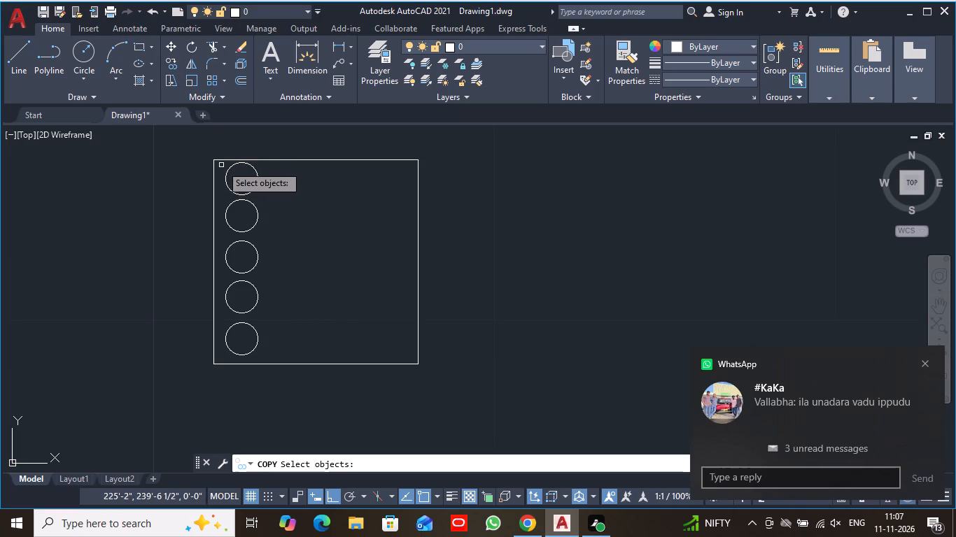
drag(221, 165, 246, 252)
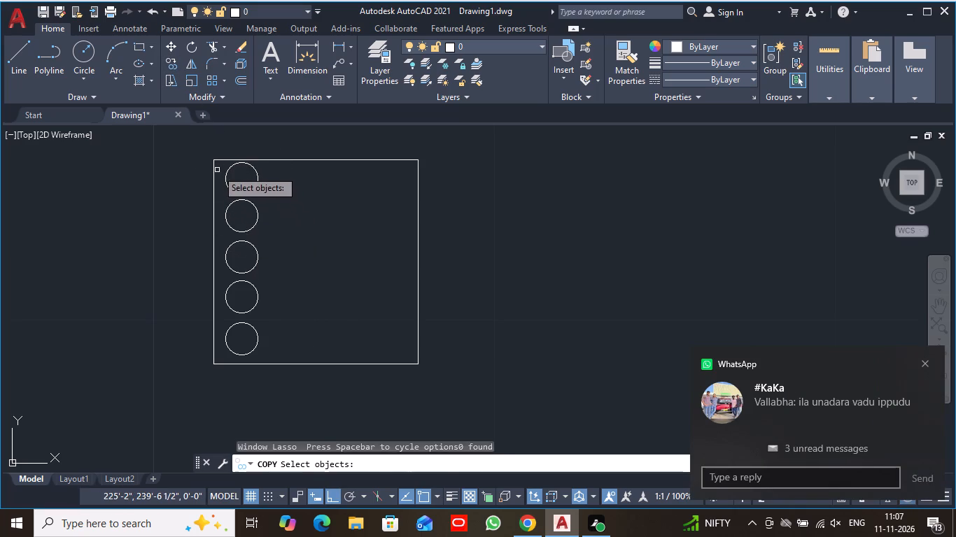
click(223, 166)
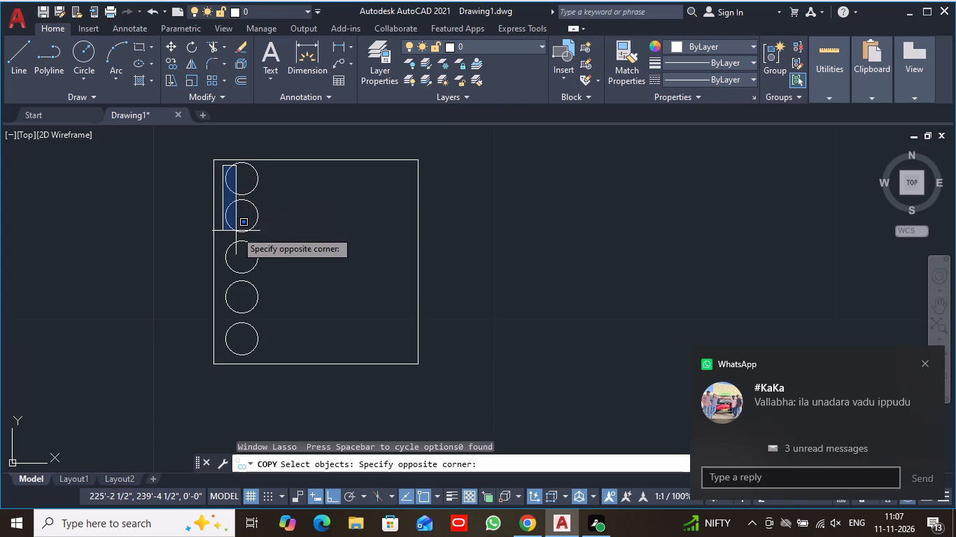
click(266, 357)
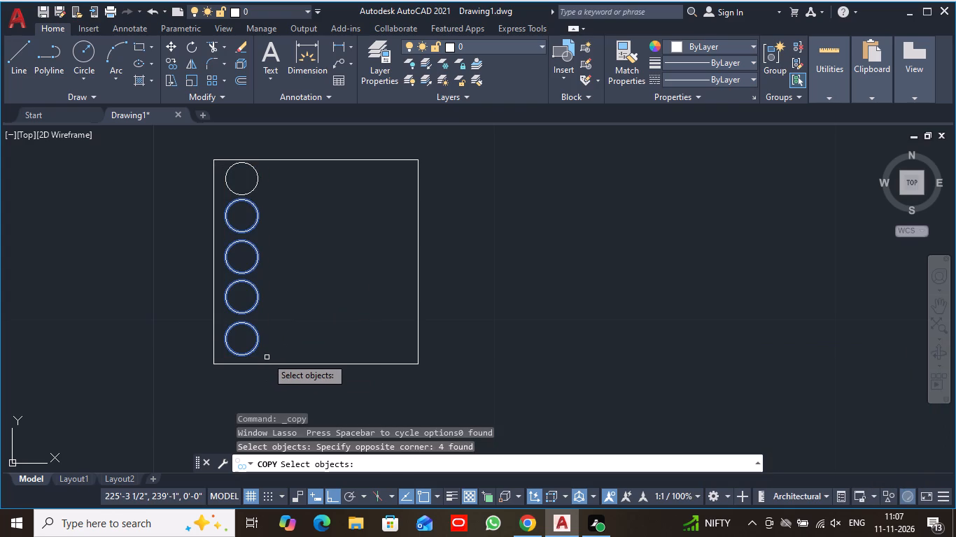
key(Return)
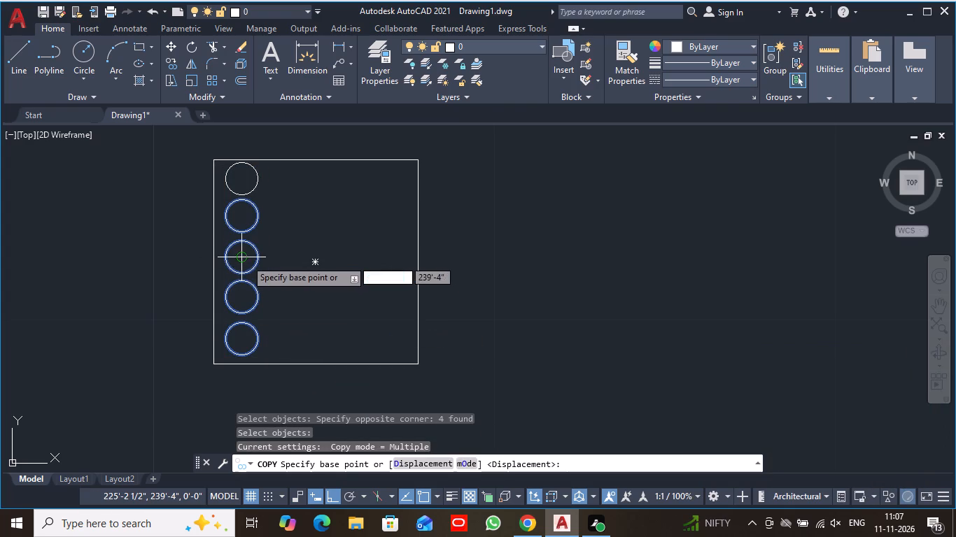
click(242, 258)
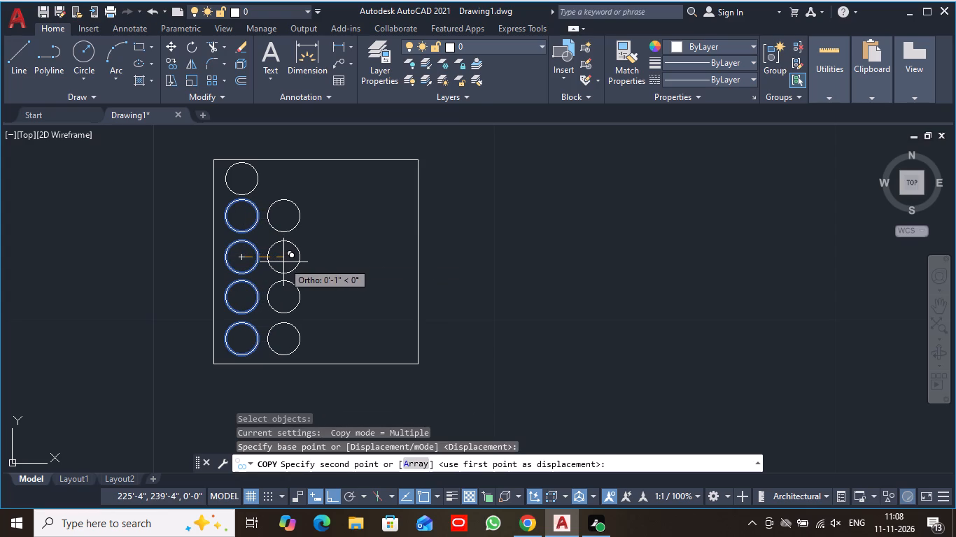
click(283, 262)
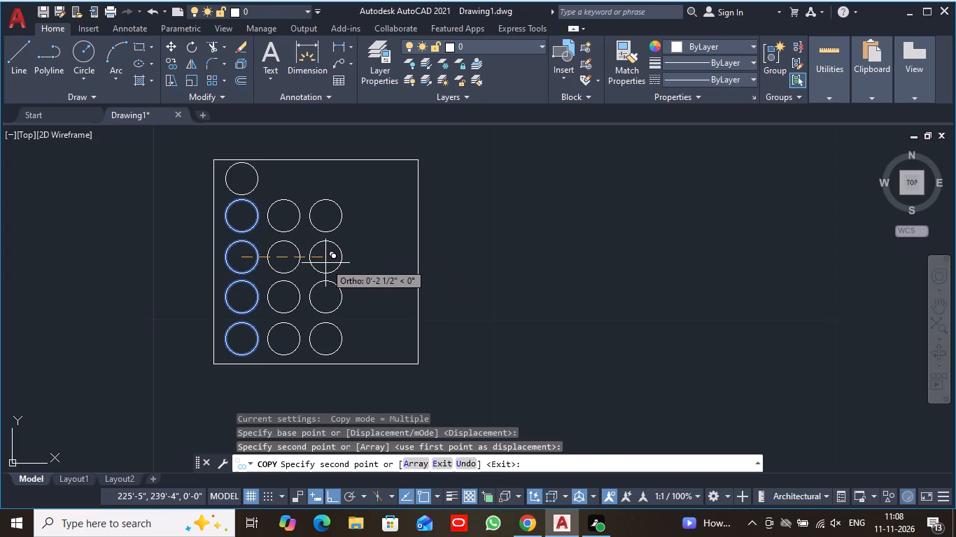
click(325, 263)
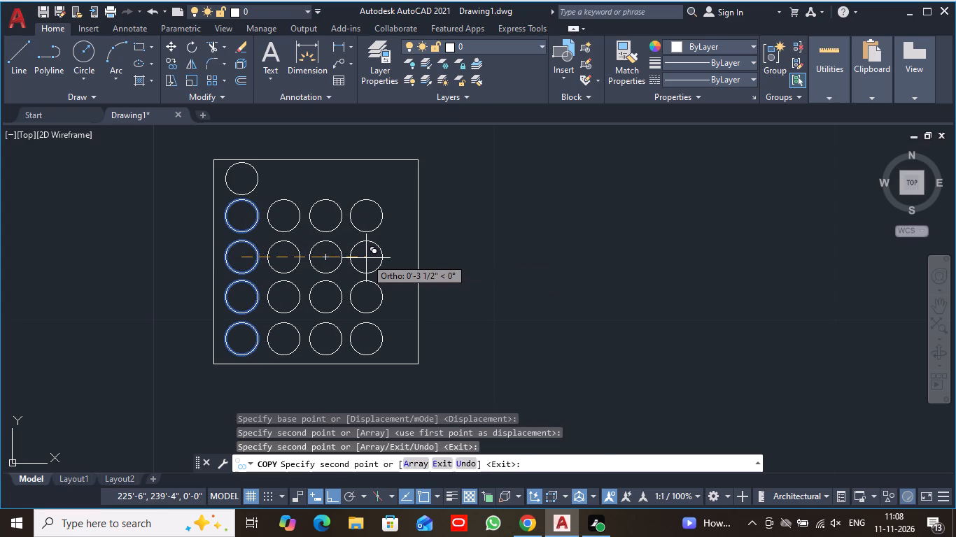
click(366, 258)
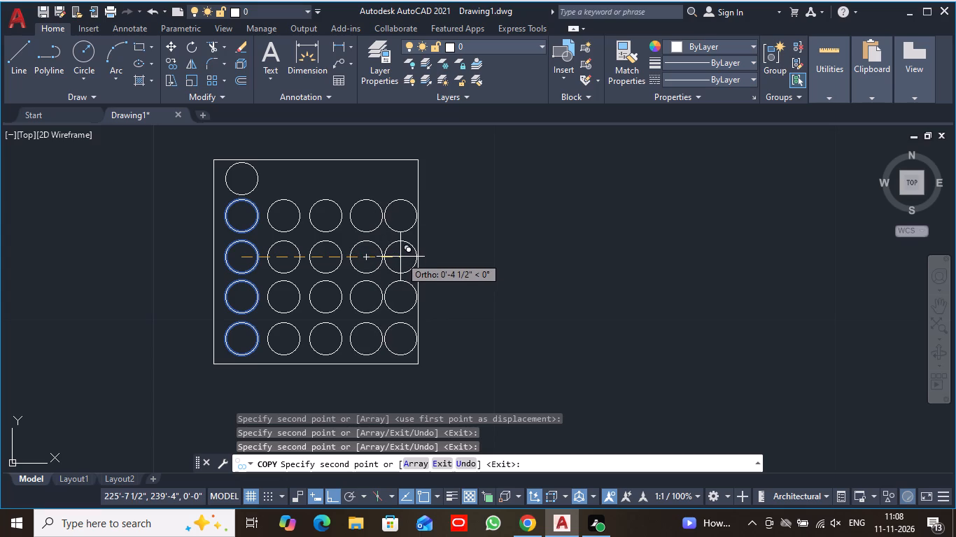
click(400, 257)
key(Escape)
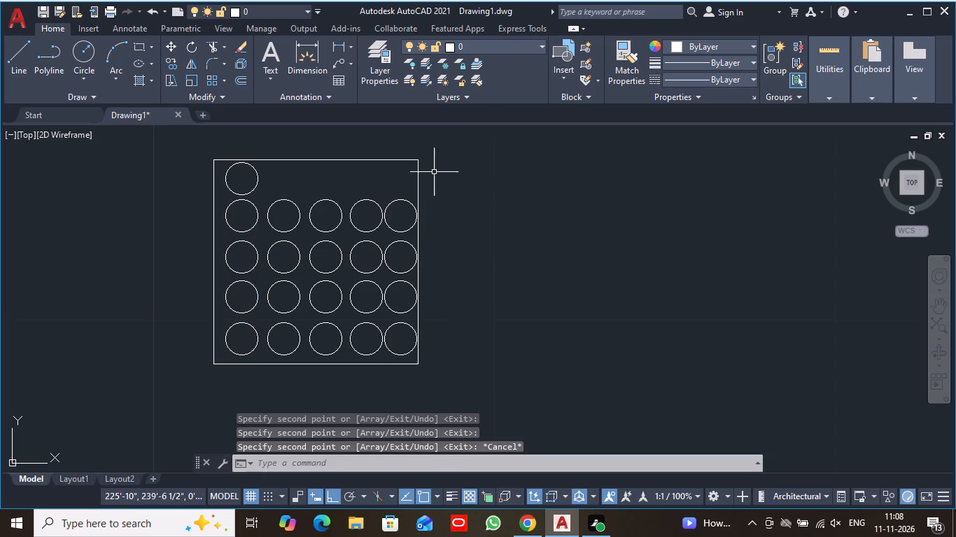
Copy the column's top circle horizontally to the right four times, spaced roughly 1" apart, to fill the square's top row.
click(170, 62)
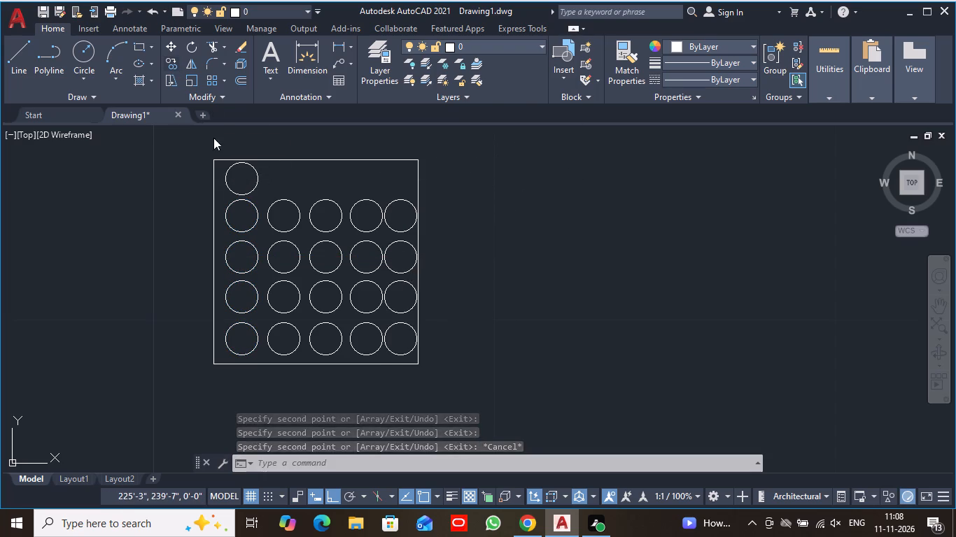
click(258, 183)
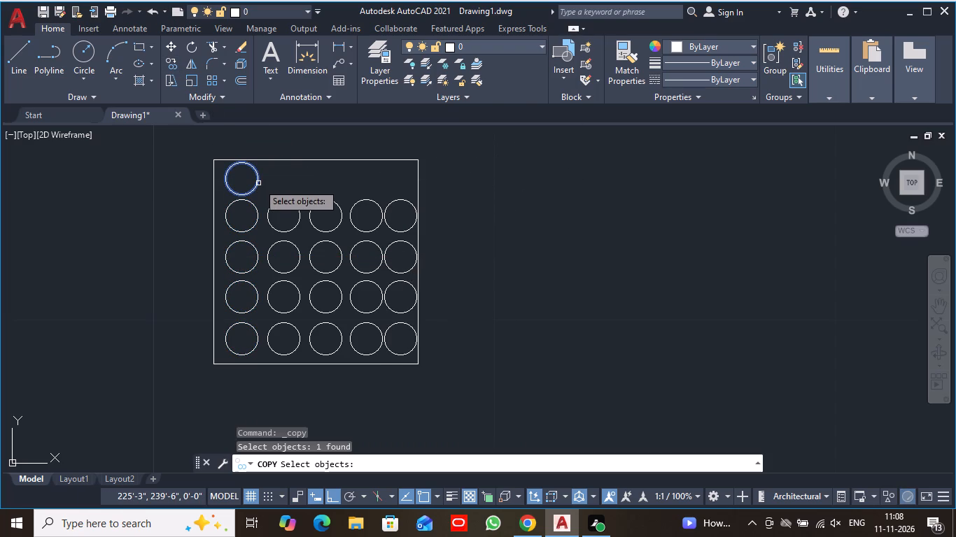
key(Return)
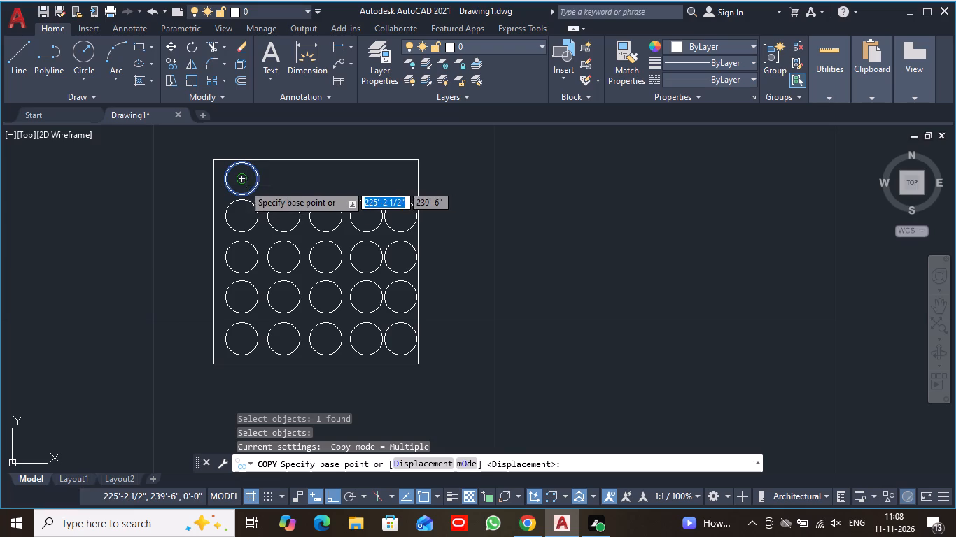
click(242, 178)
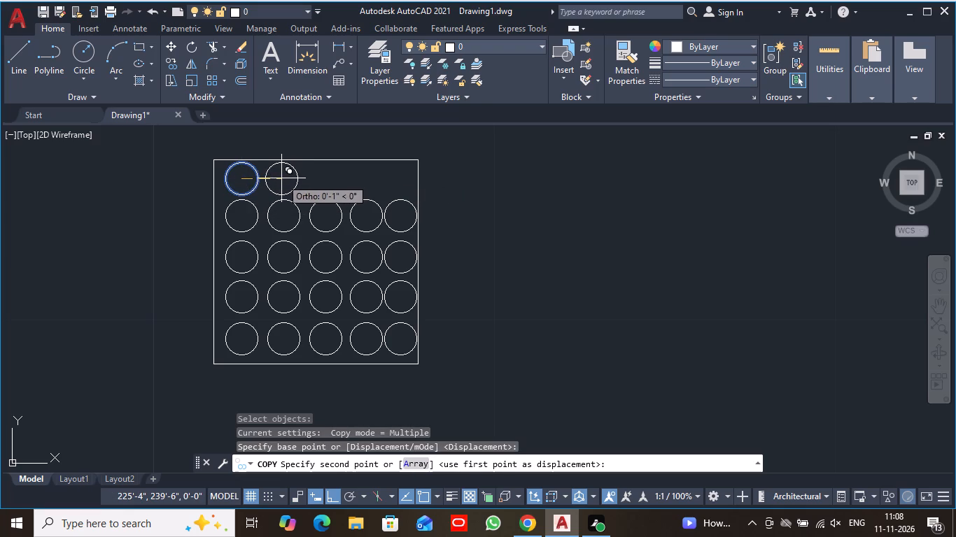
click(278, 180)
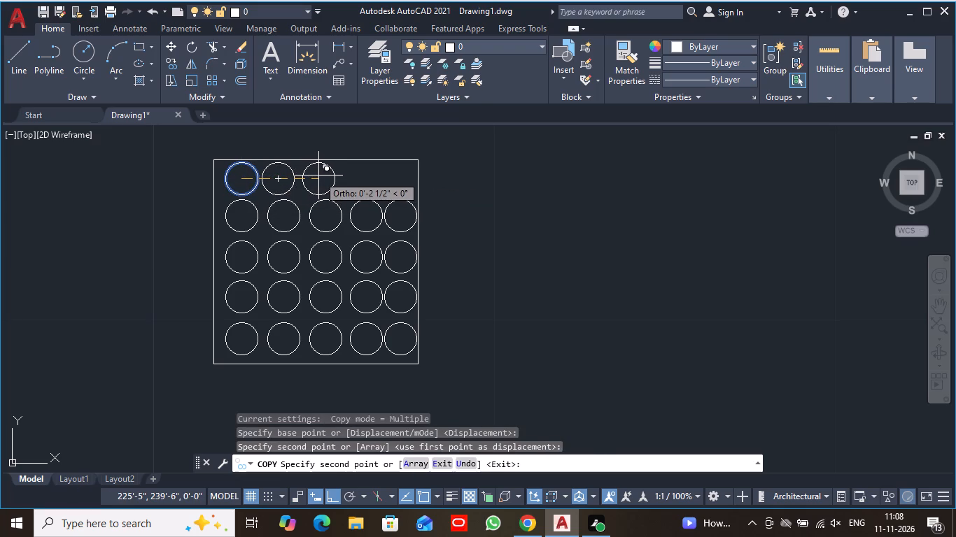
click(318, 176)
click(358, 172)
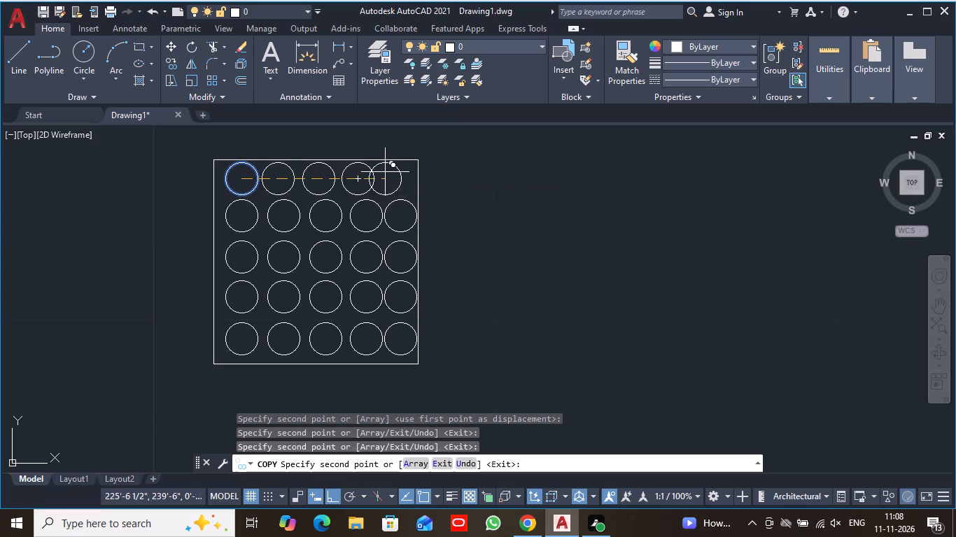
click(395, 172)
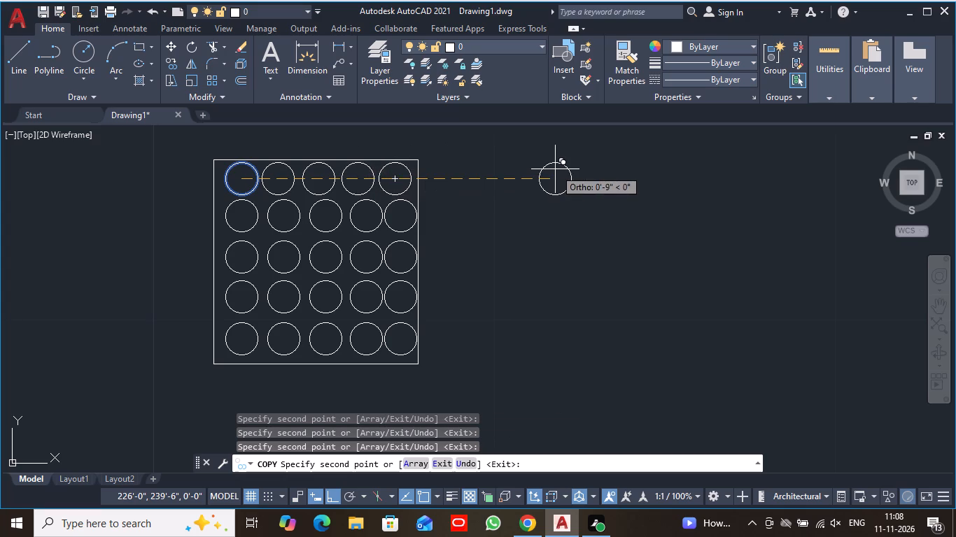
key(Escape)
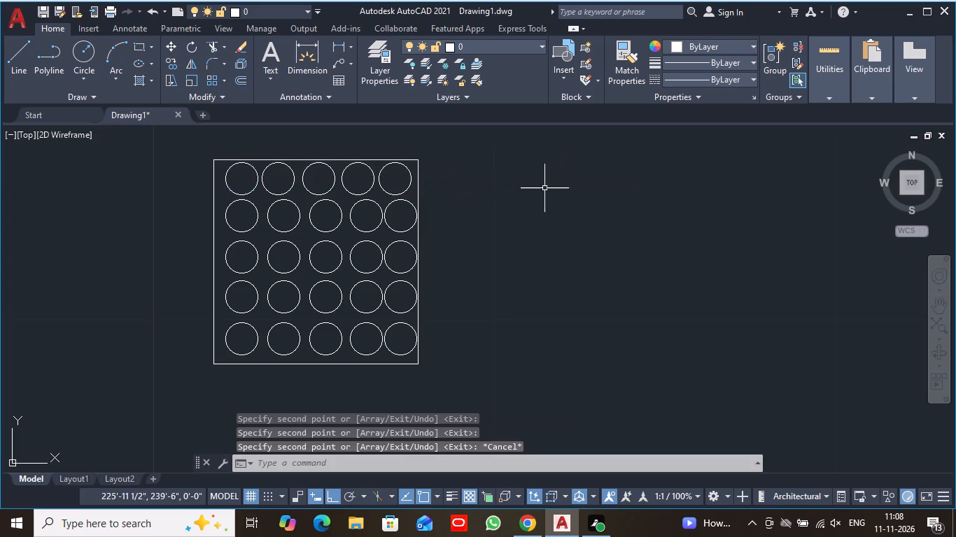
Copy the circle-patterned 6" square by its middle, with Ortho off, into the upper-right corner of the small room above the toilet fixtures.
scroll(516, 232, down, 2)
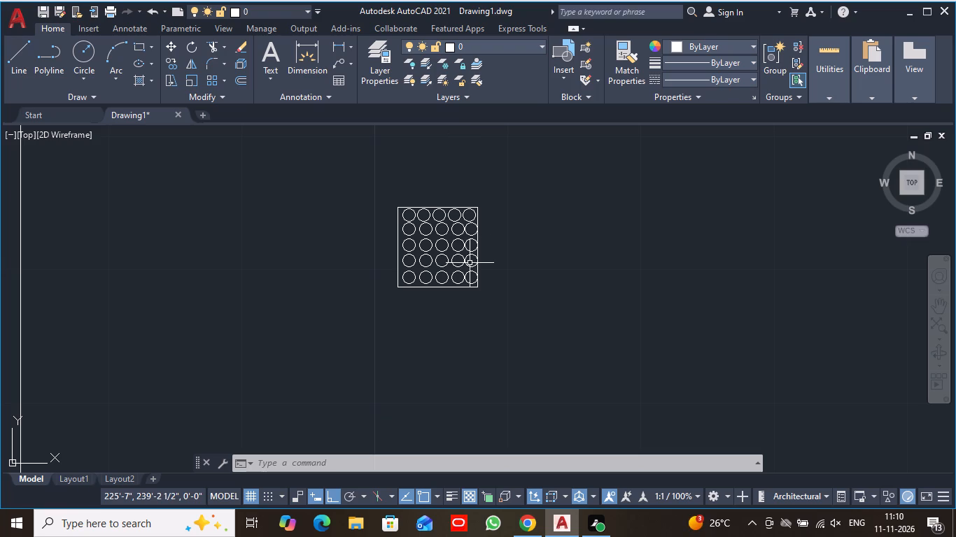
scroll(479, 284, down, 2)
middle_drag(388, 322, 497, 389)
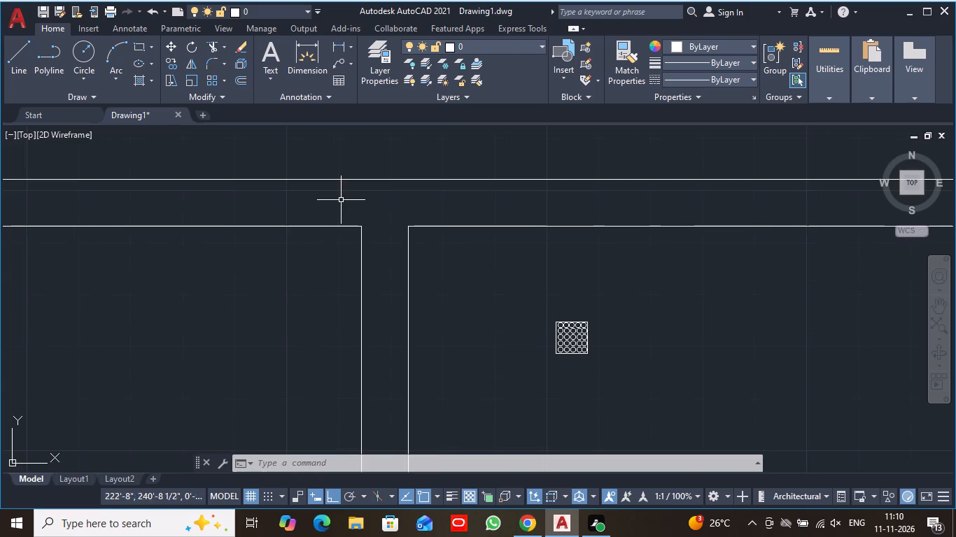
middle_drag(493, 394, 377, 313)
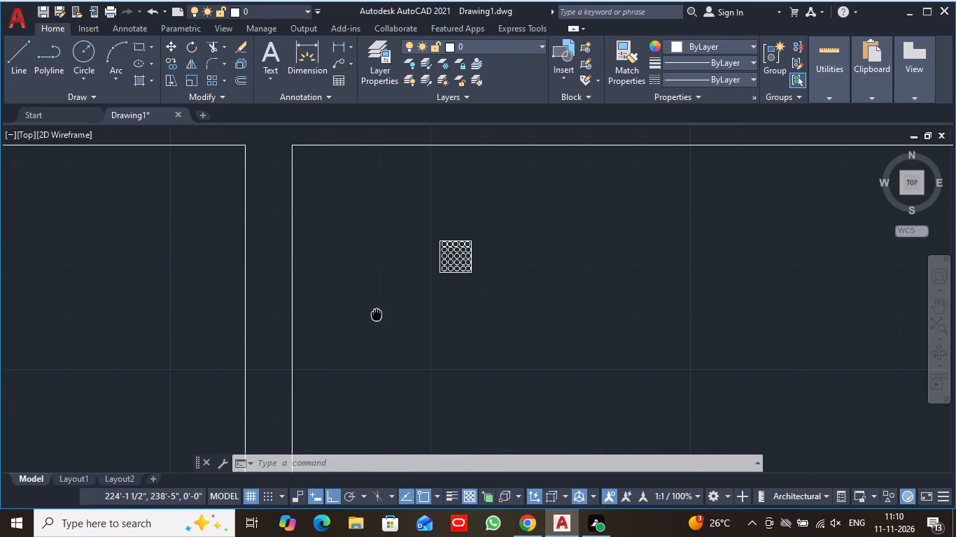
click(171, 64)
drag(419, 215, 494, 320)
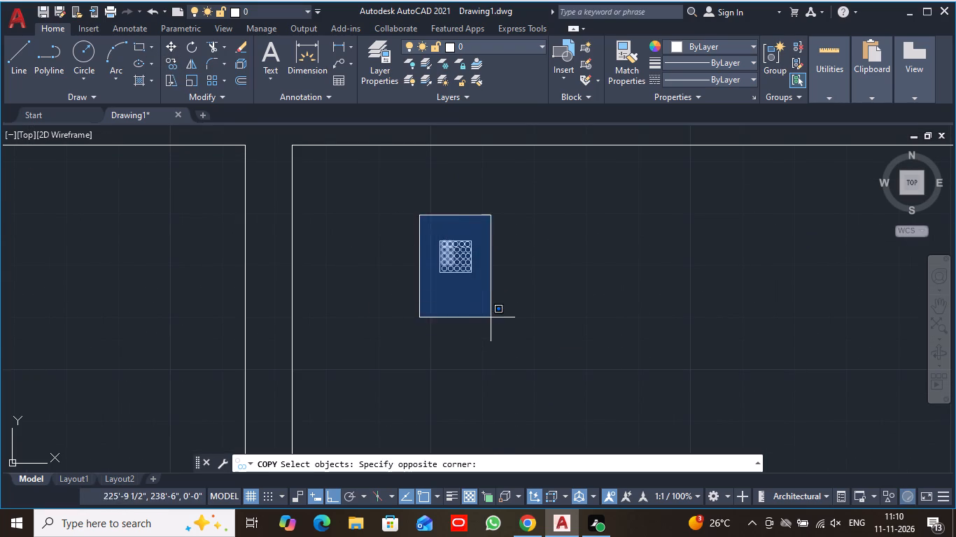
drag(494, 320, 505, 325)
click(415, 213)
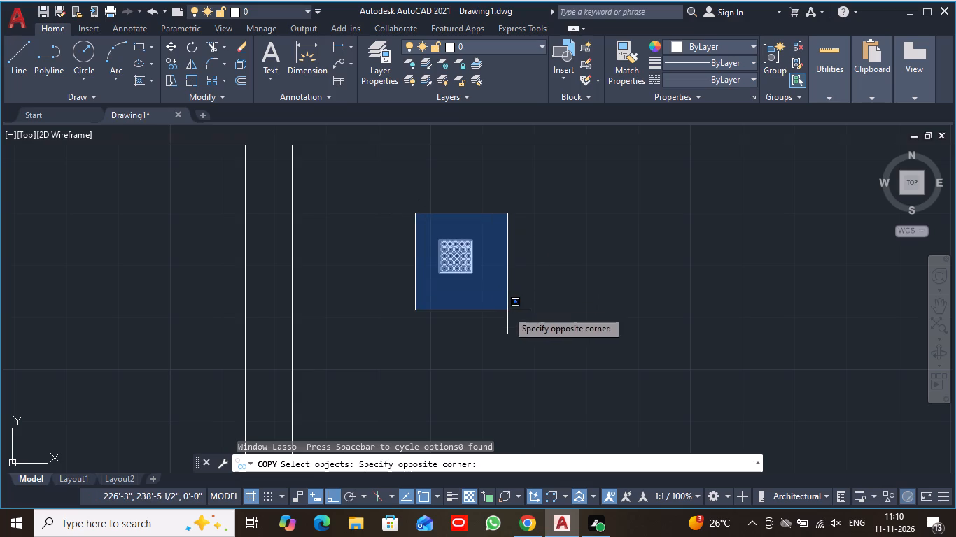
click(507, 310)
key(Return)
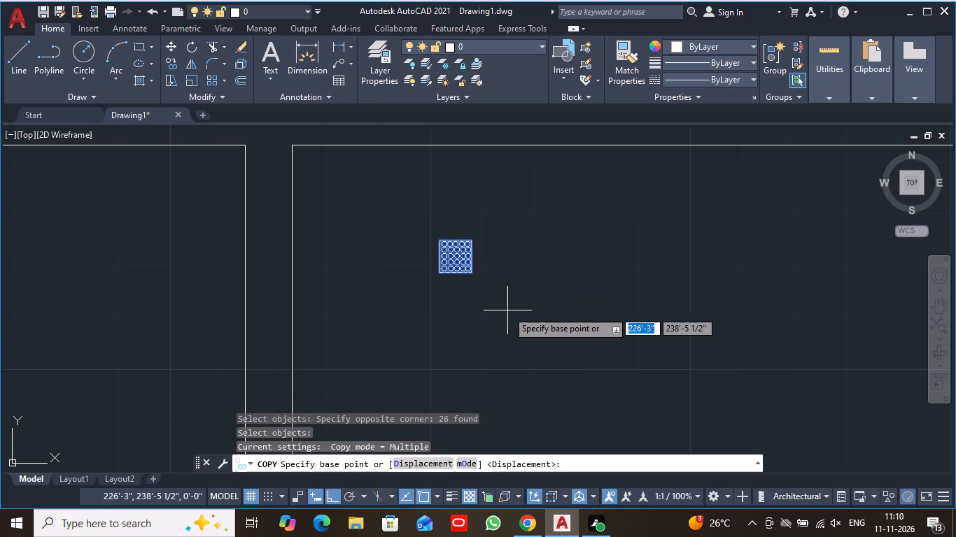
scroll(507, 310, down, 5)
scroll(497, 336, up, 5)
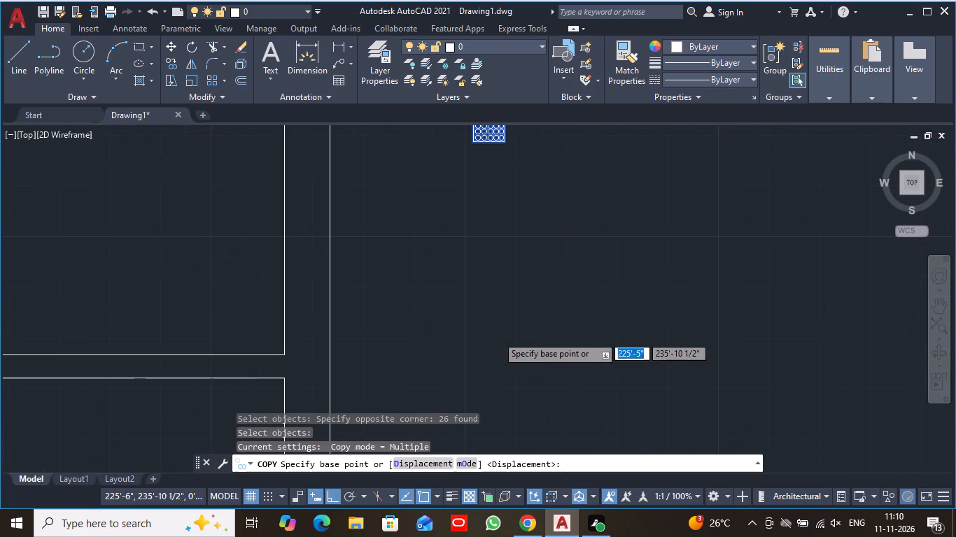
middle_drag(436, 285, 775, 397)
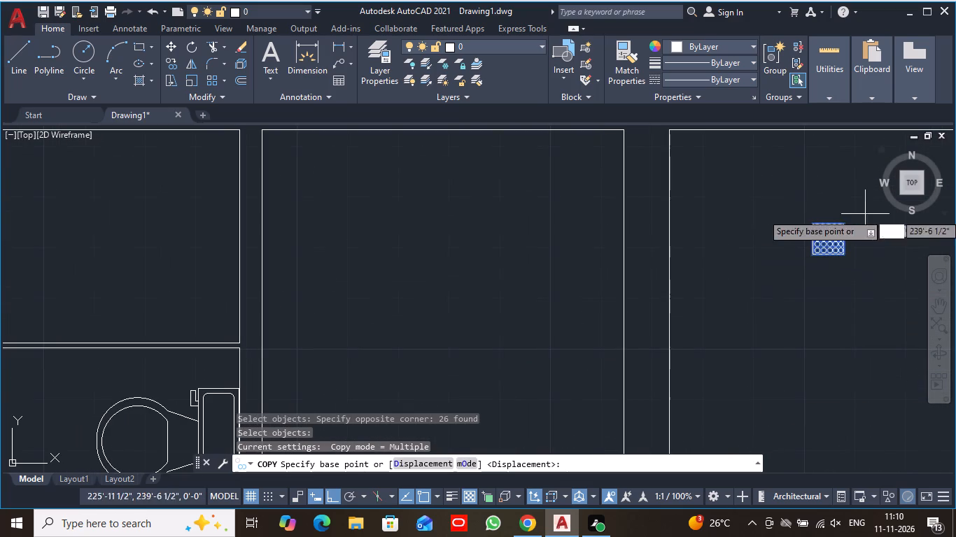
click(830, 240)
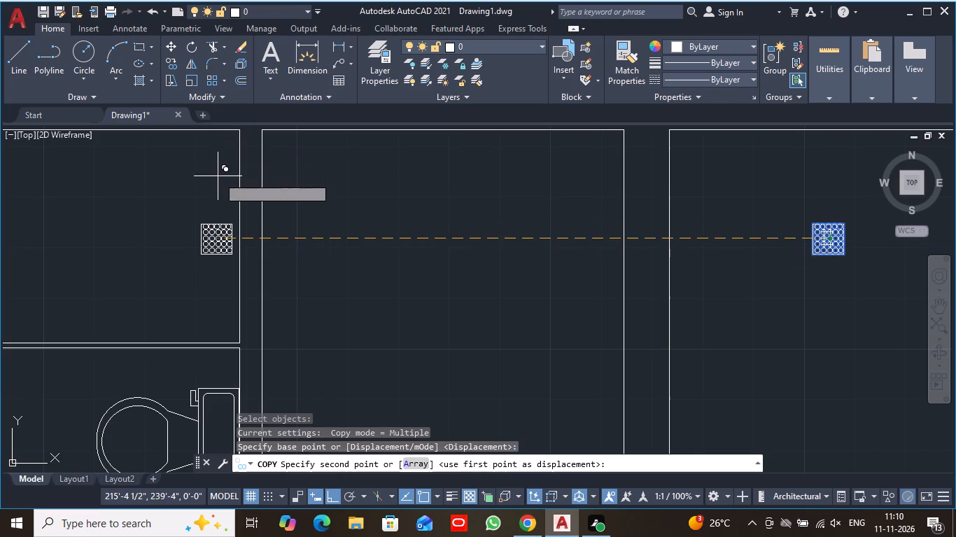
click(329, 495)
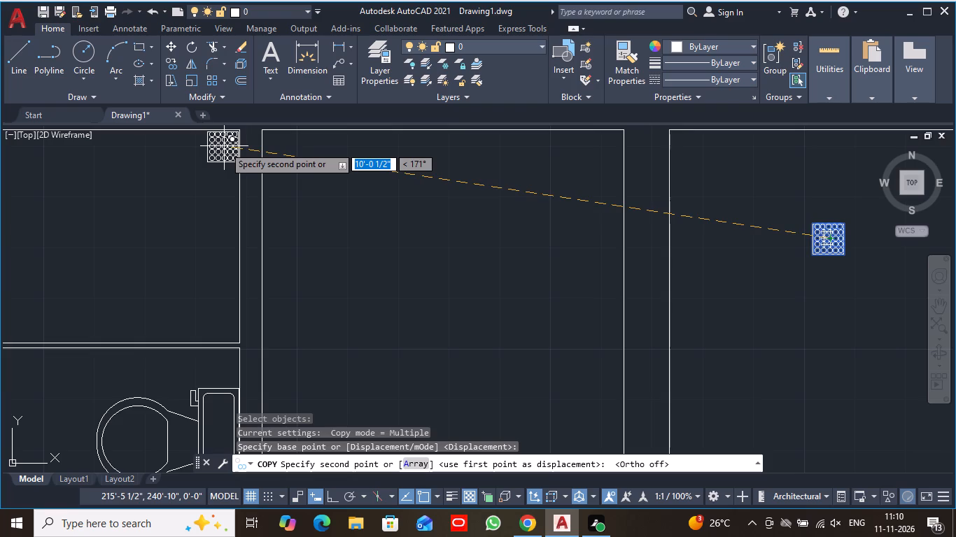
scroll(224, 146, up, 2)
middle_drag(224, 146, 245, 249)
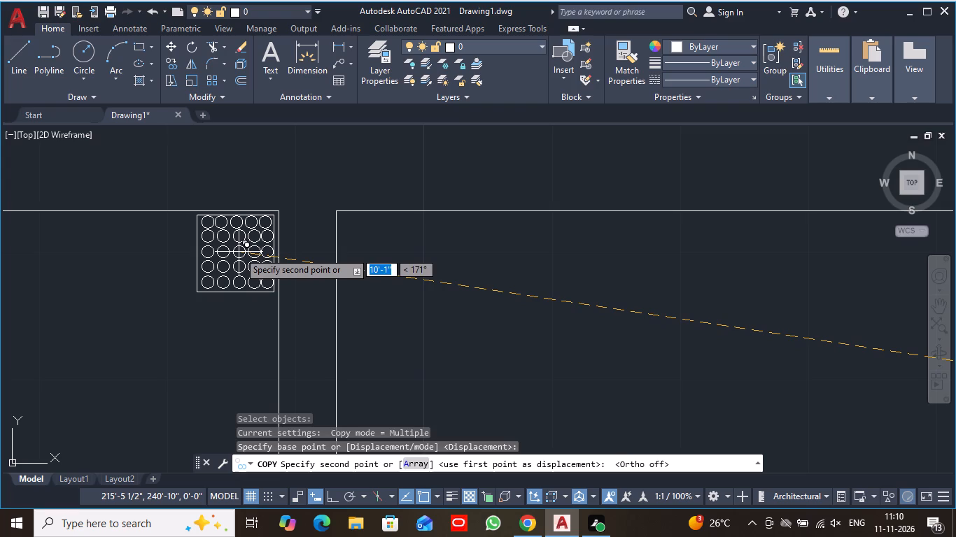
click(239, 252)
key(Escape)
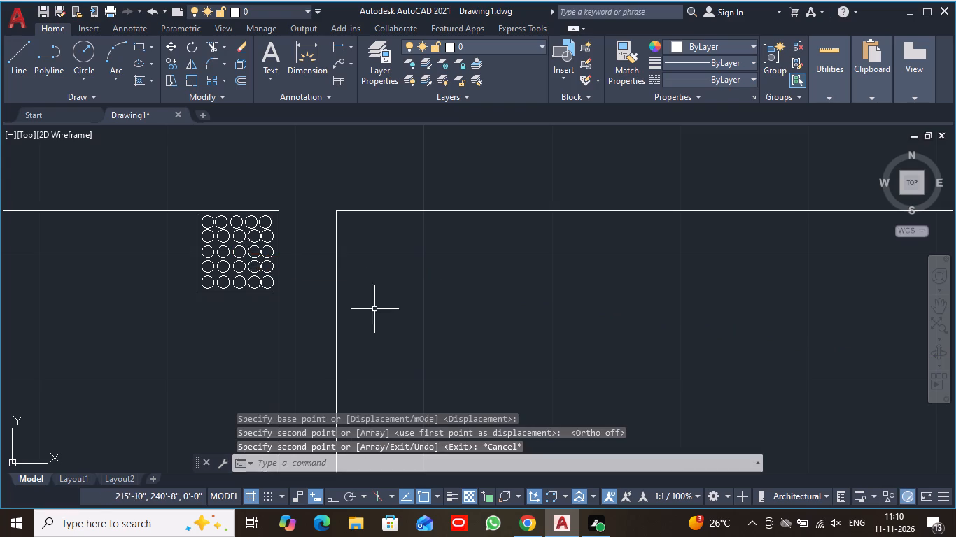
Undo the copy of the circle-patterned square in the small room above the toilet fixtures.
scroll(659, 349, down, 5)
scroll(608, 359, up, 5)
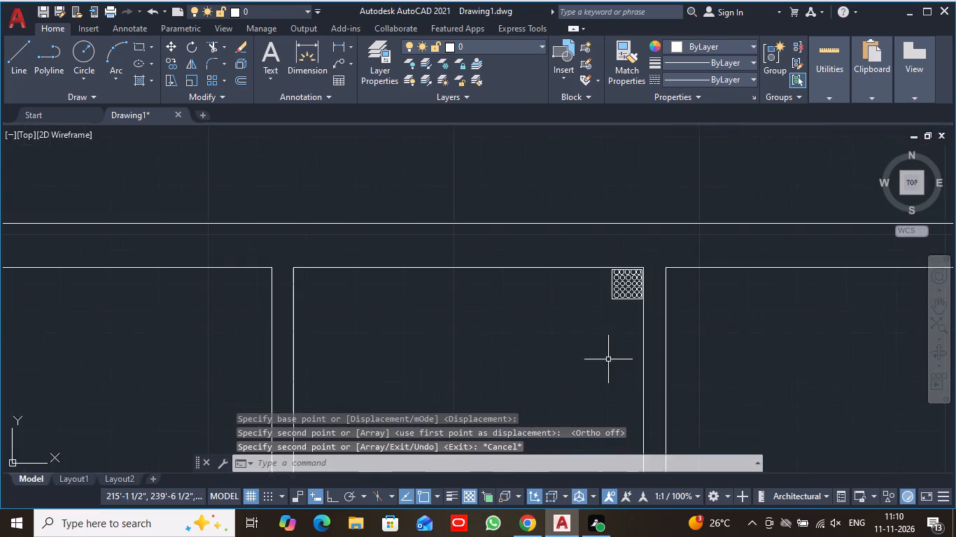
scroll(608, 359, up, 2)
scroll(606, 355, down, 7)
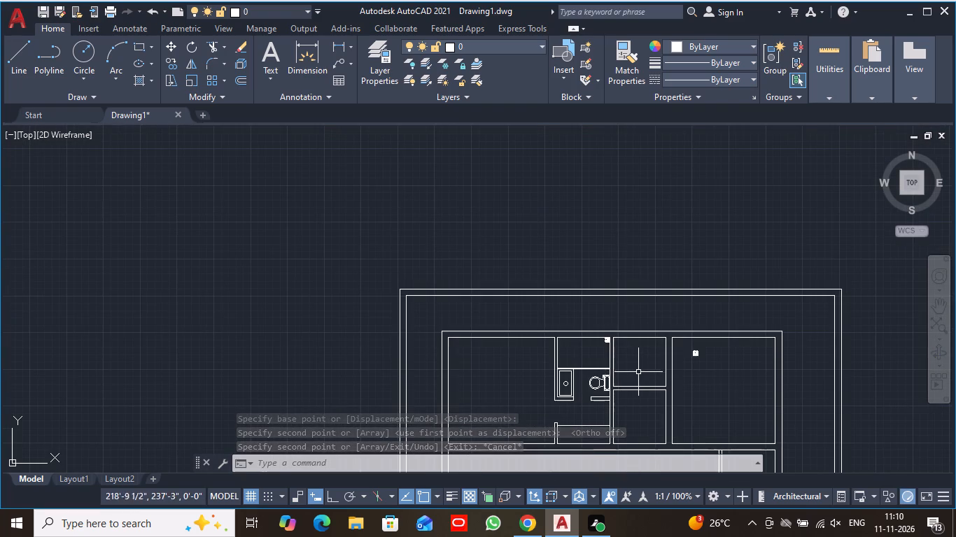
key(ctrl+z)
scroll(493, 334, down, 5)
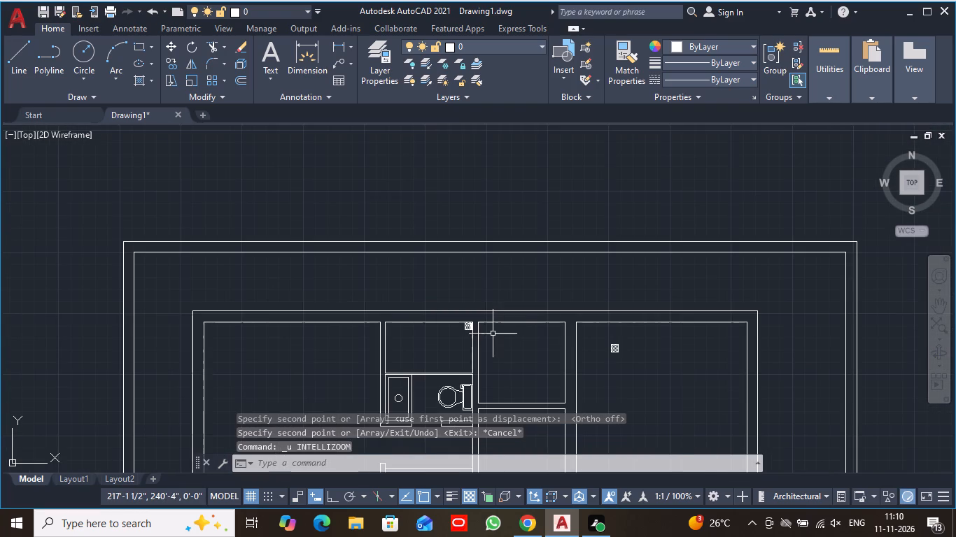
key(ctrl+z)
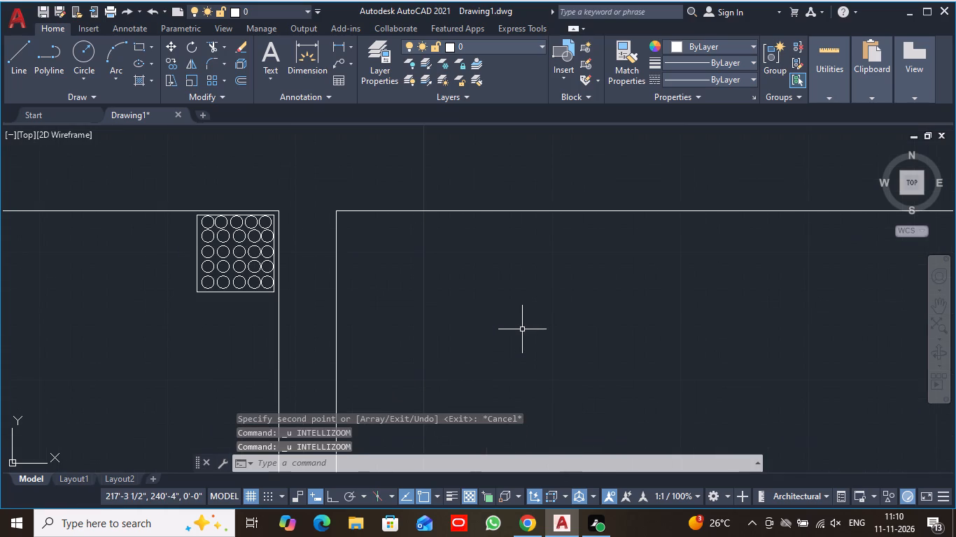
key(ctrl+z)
Copy the circle-patterned square by its upper-left corner, with Ortho off, just inside the upper-right corner of the room above the toilet fixtures.
scroll(522, 329, down, 2)
scroll(522, 329, up, 3)
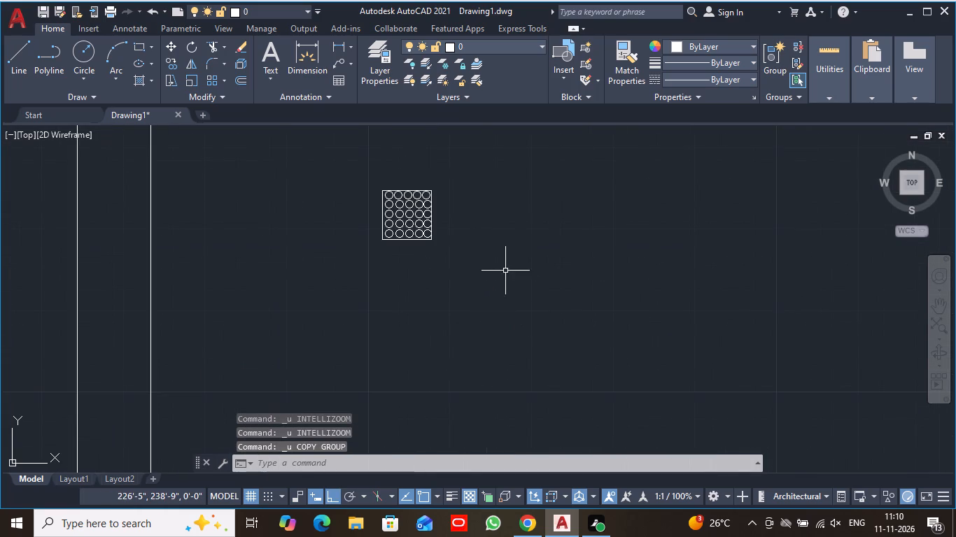
middle_drag(505, 271, 514, 327)
scroll(496, 314, up, 2)
middle_drag(442, 275, 506, 336)
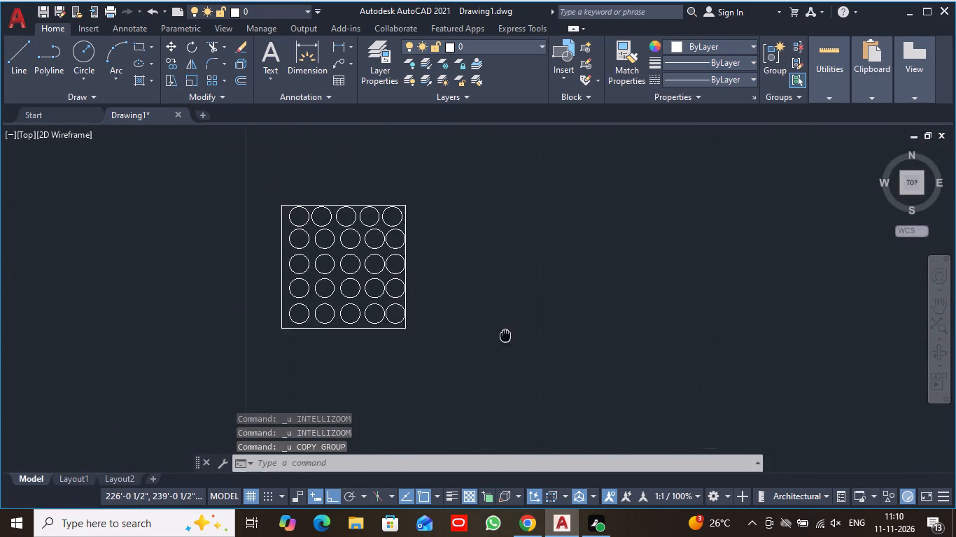
middle_drag(506, 336, 507, 337)
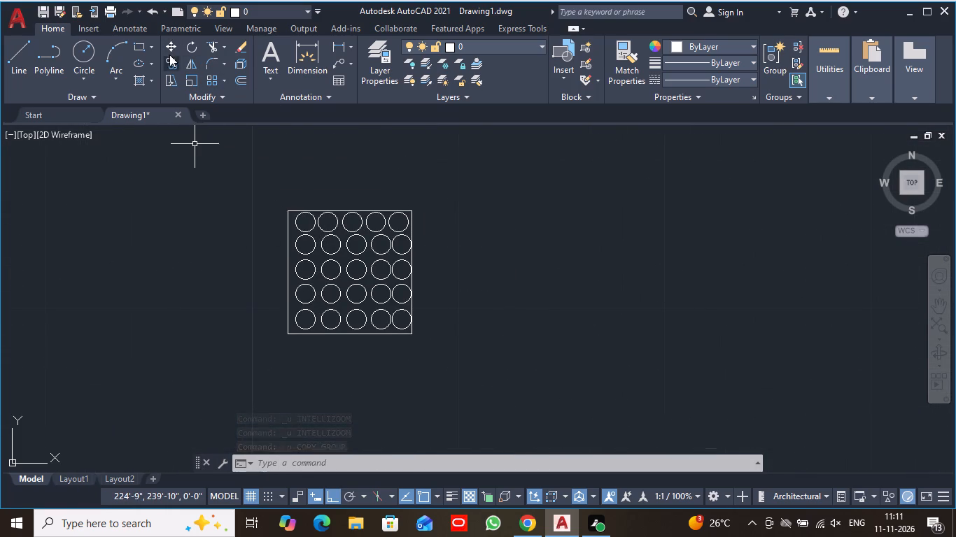
click(169, 64)
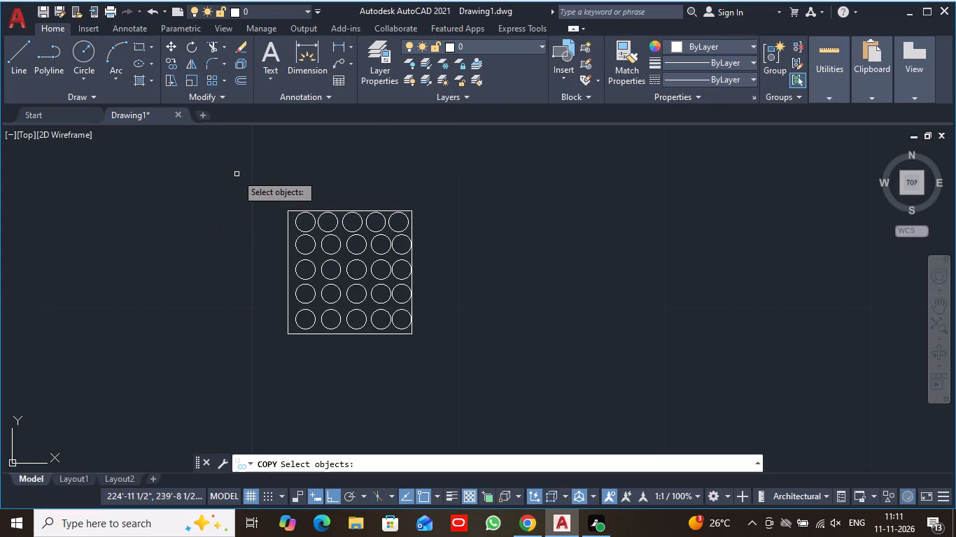
click(251, 183)
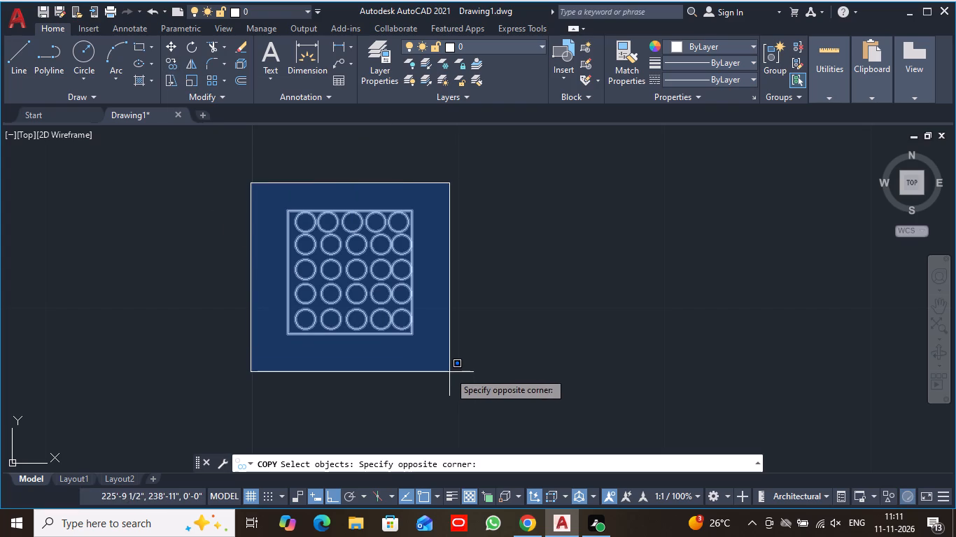
click(449, 372)
key(Return)
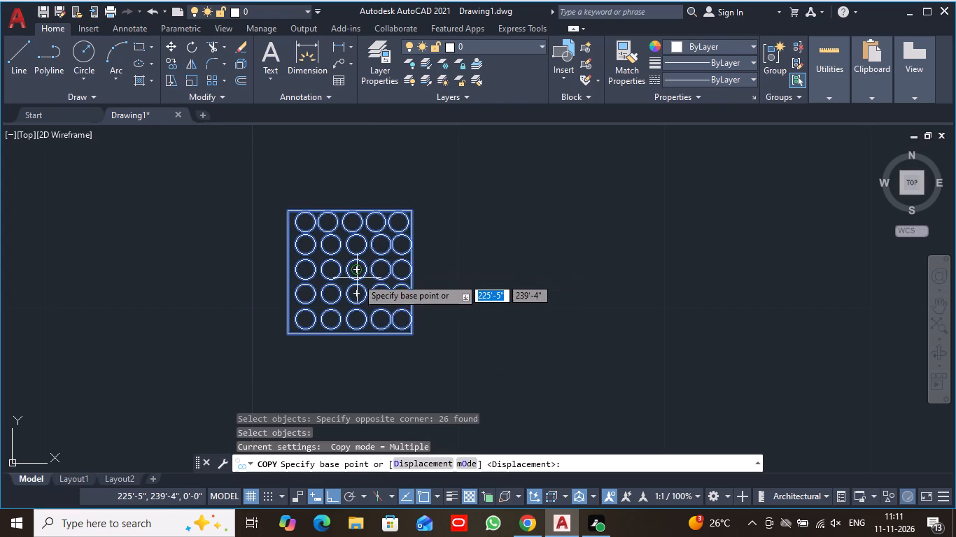
click(290, 215)
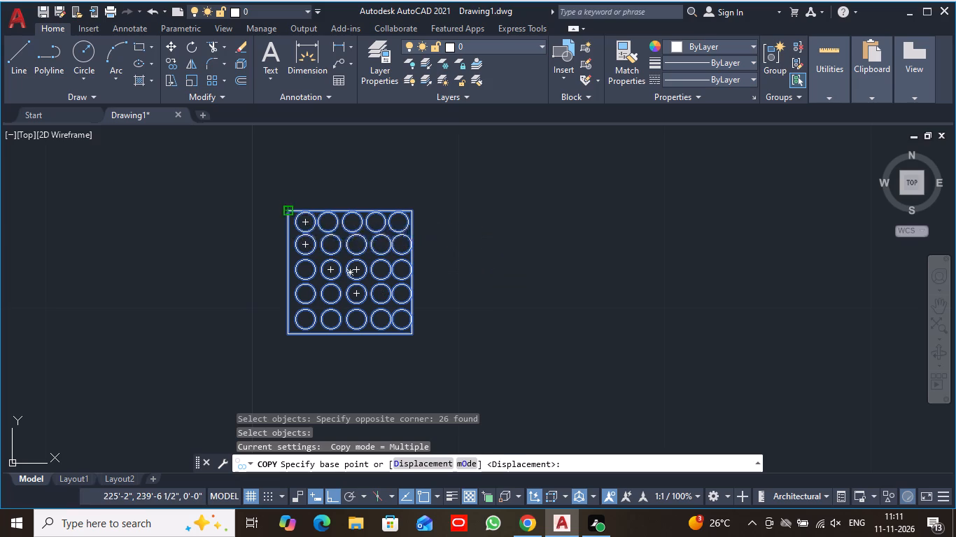
scroll(164, 211, down, 7)
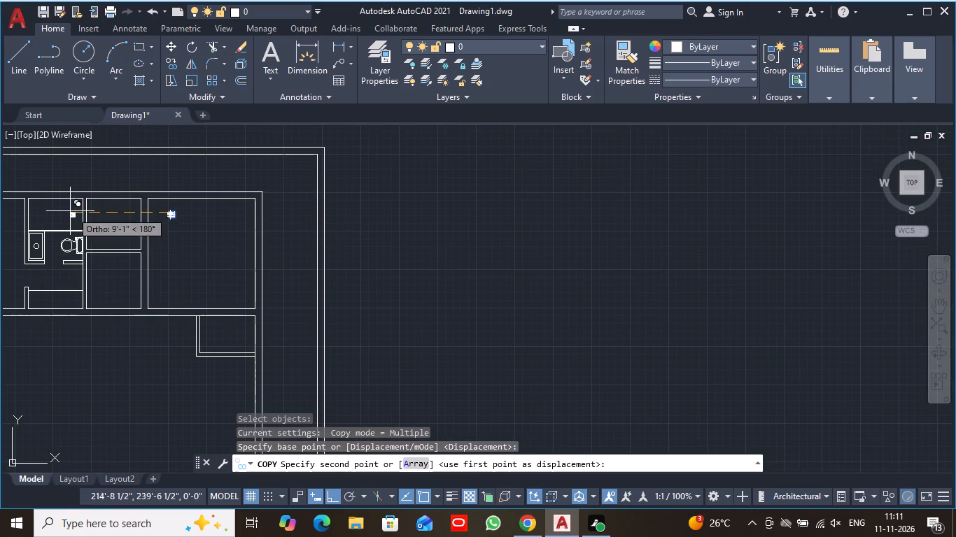
middle_drag(48, 213, 458, 352)
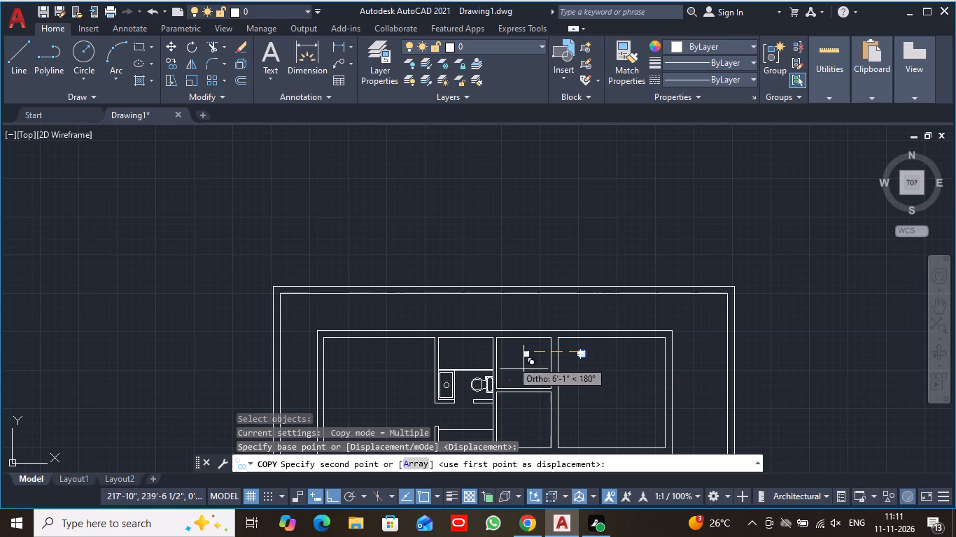
scroll(478, 348, up, 5)
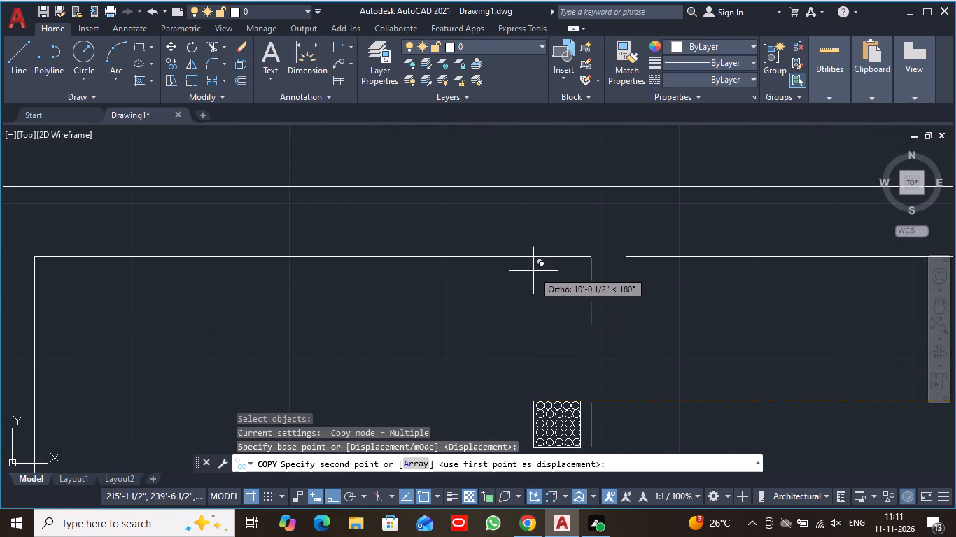
click(335, 496)
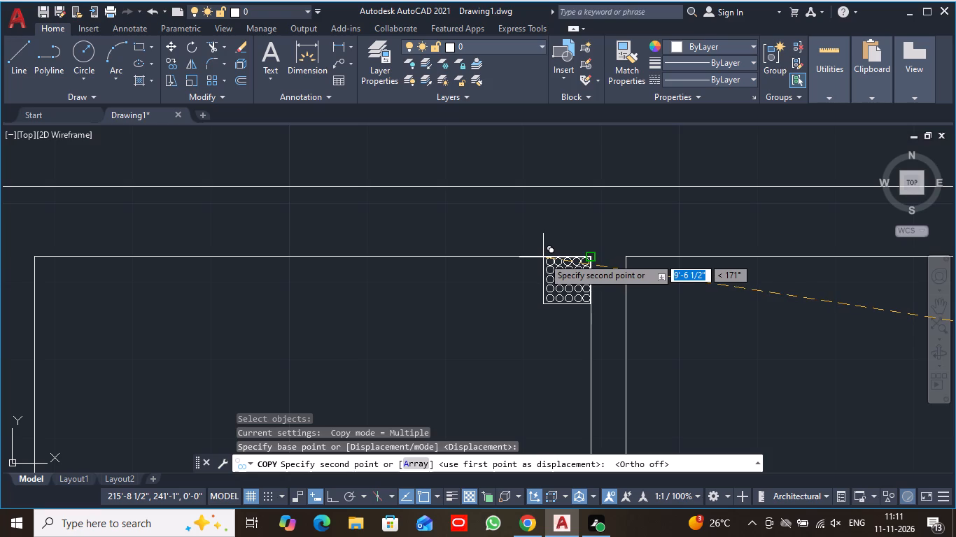
scroll(544, 257, up, 2)
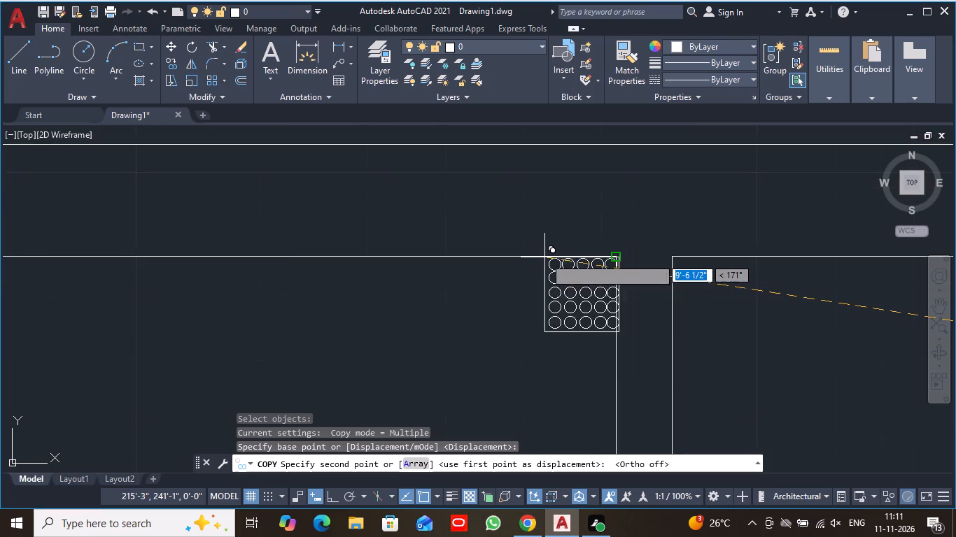
scroll(544, 257, up, 2)
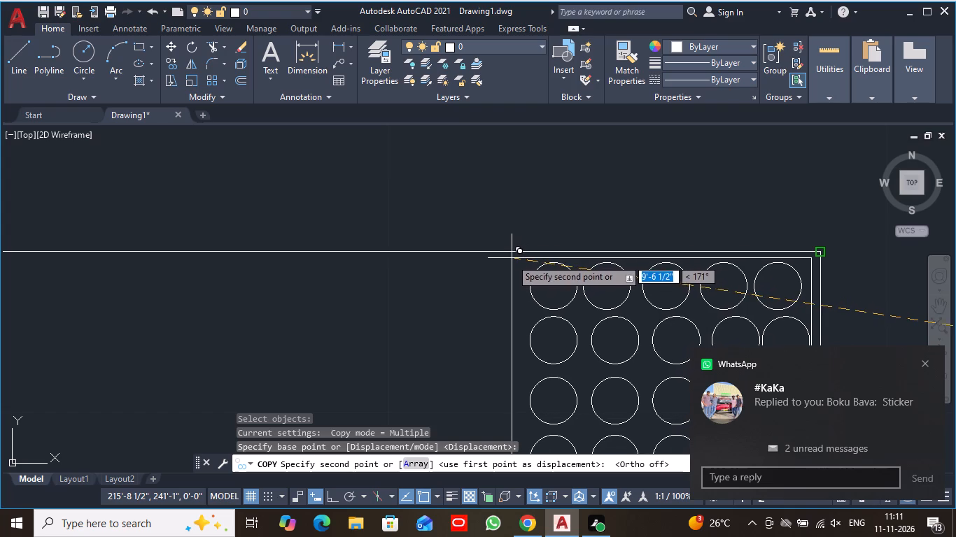
click(510, 261)
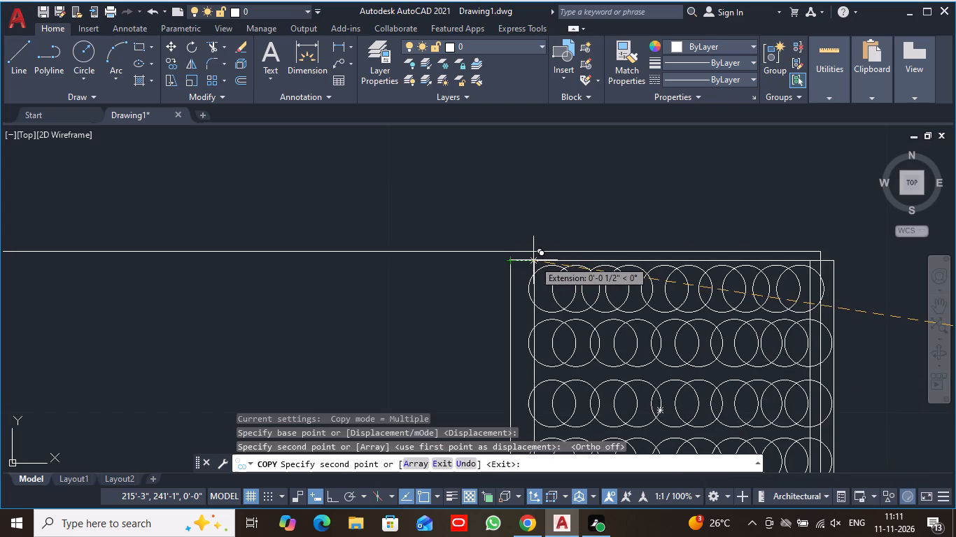
key(Escape)
Move the circle-patterned square in the room above the toilet fixtures about 2 1/2" diagonally down and left, away from the wall corner.
scroll(533, 260, down, 4)
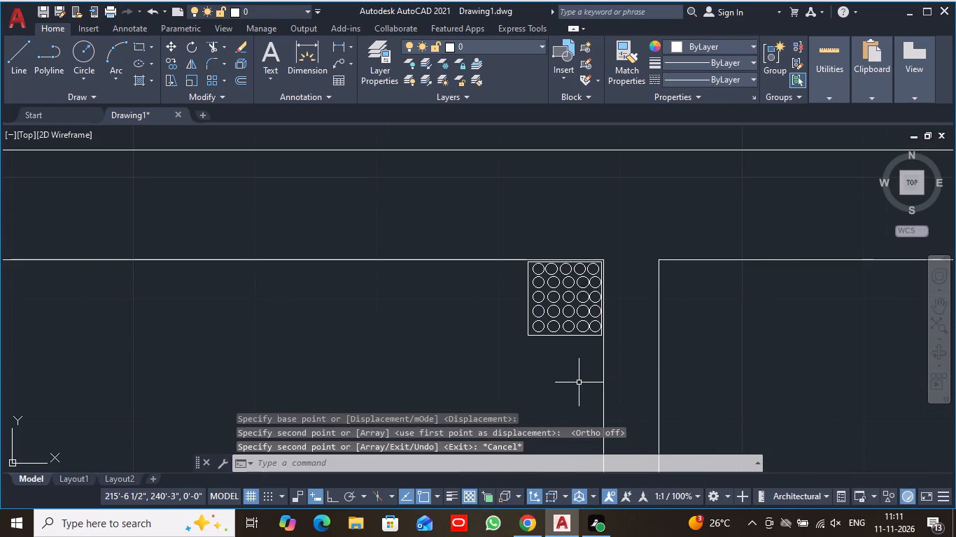
scroll(586, 377, up, 1)
middle_drag(586, 377, 472, 385)
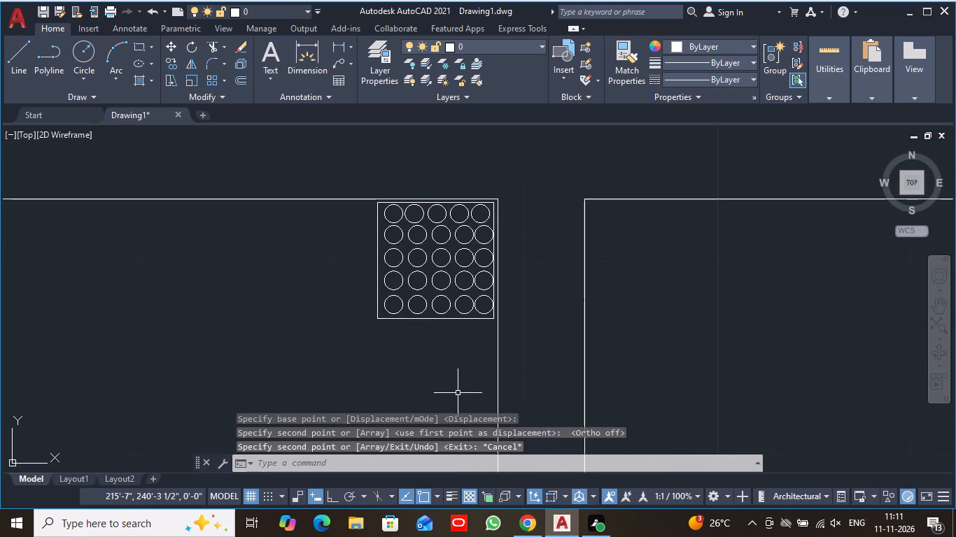
click(171, 47)
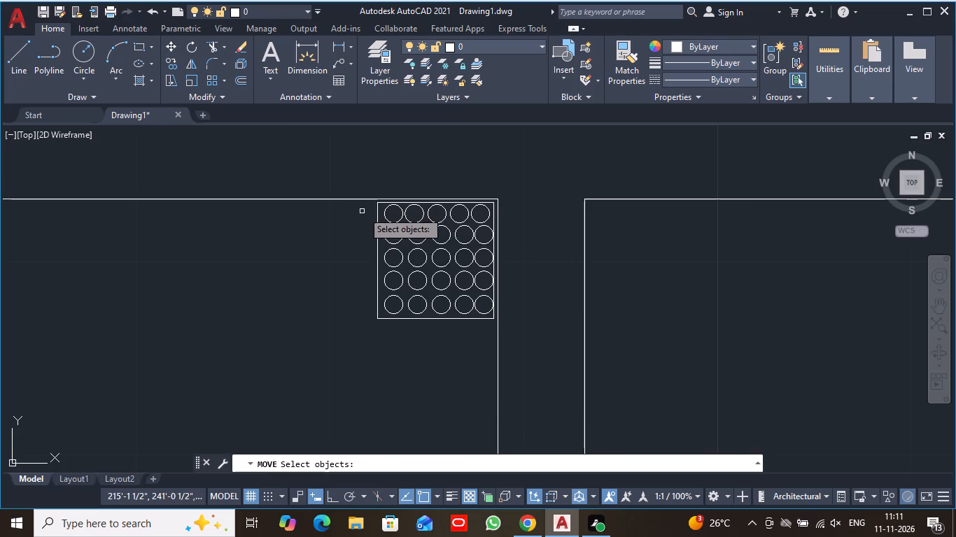
drag(351, 180, 451, 334)
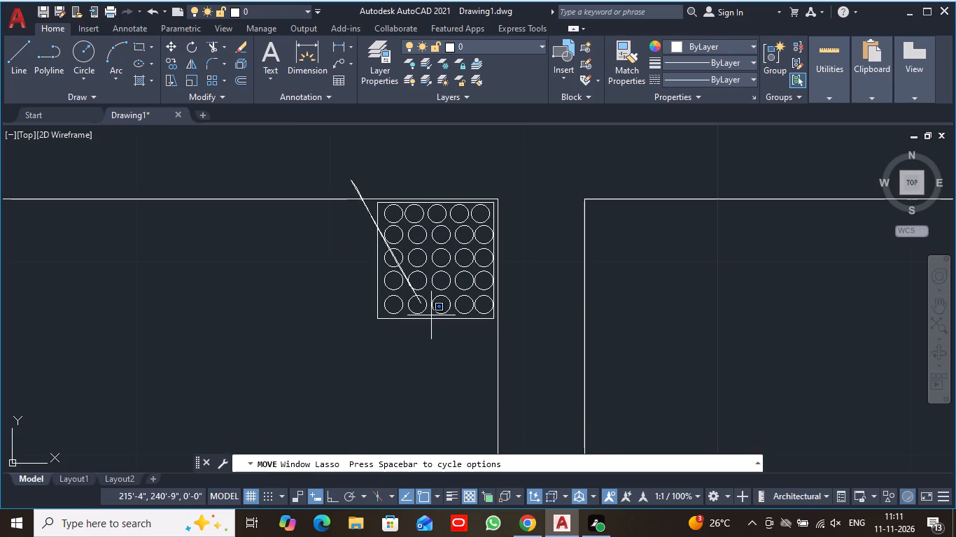
drag(451, 334, 498, 366)
click(348, 180)
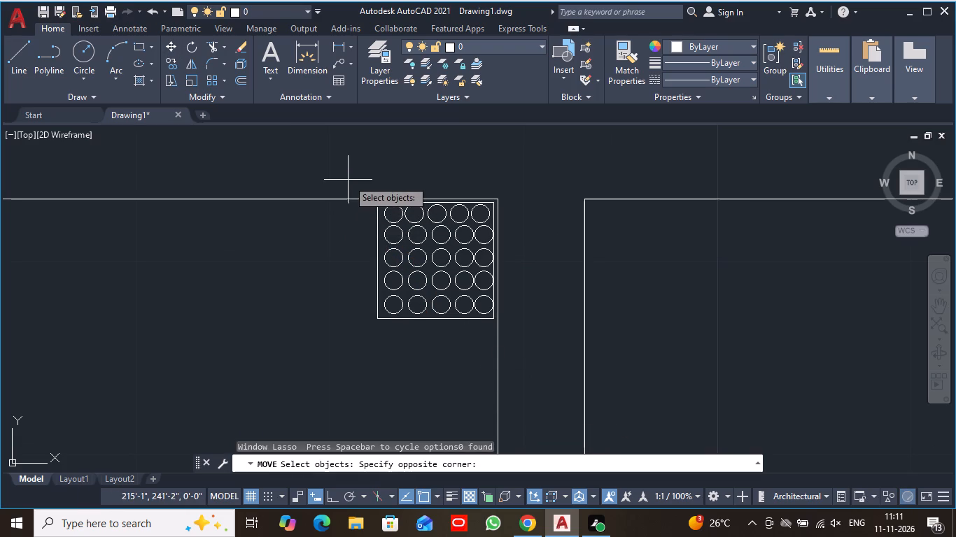
click(509, 333)
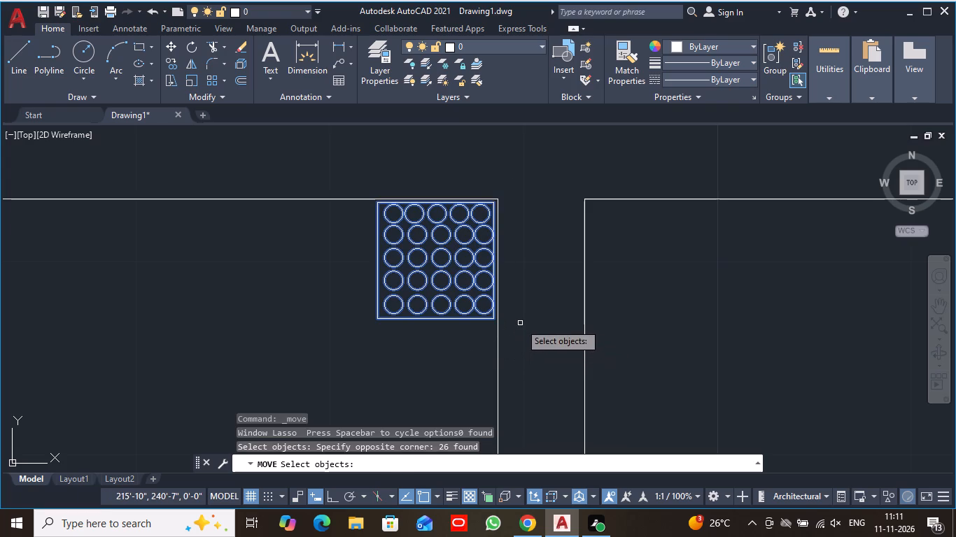
key(Return)
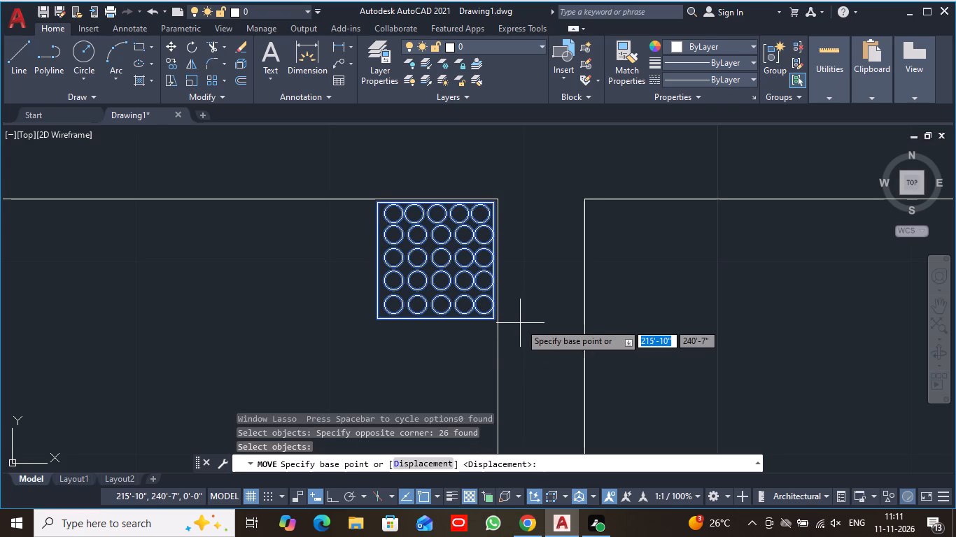
click(437, 321)
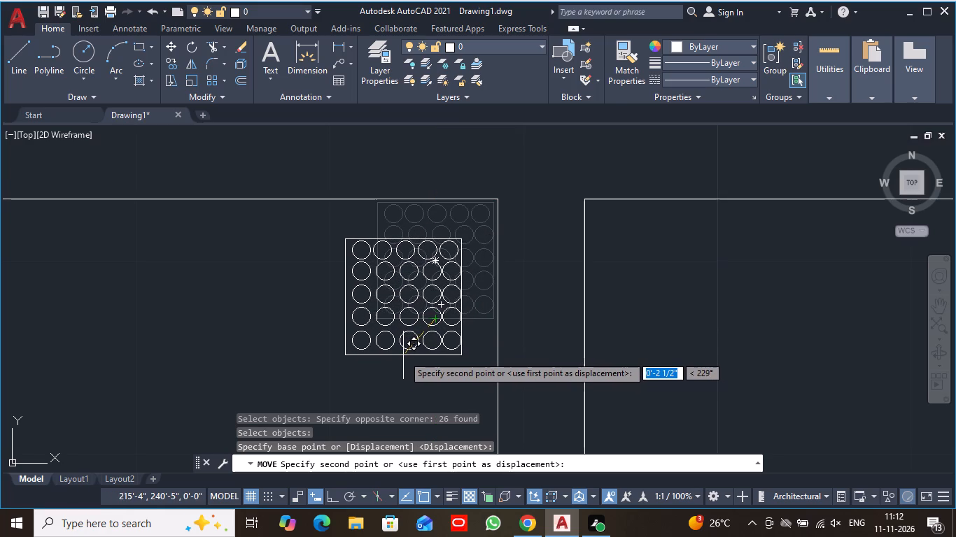
click(403, 355)
Erase the original circle-patterned square, with all its circles, from the large room on the plan's east side.
scroll(563, 268, down, 1)
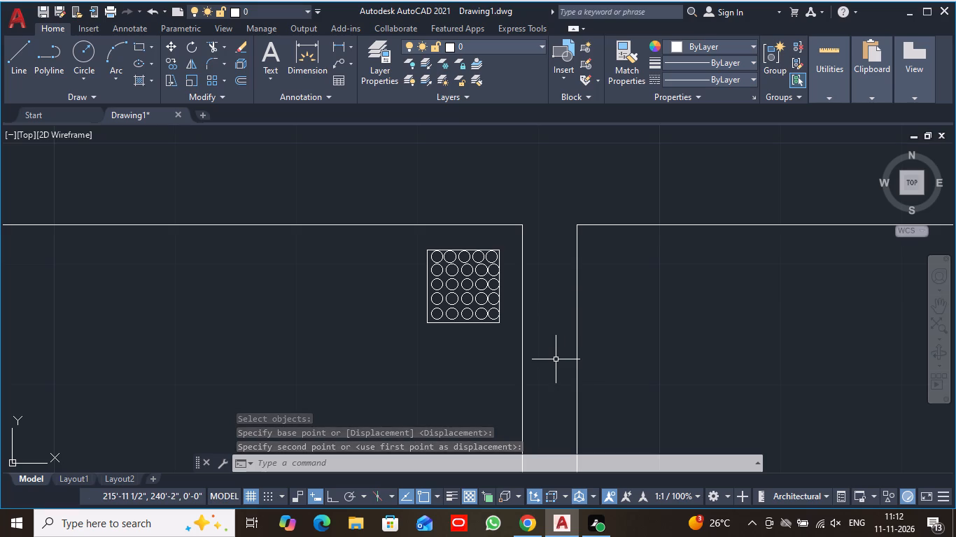
scroll(528, 353, down, 3)
scroll(583, 389, down, 1)
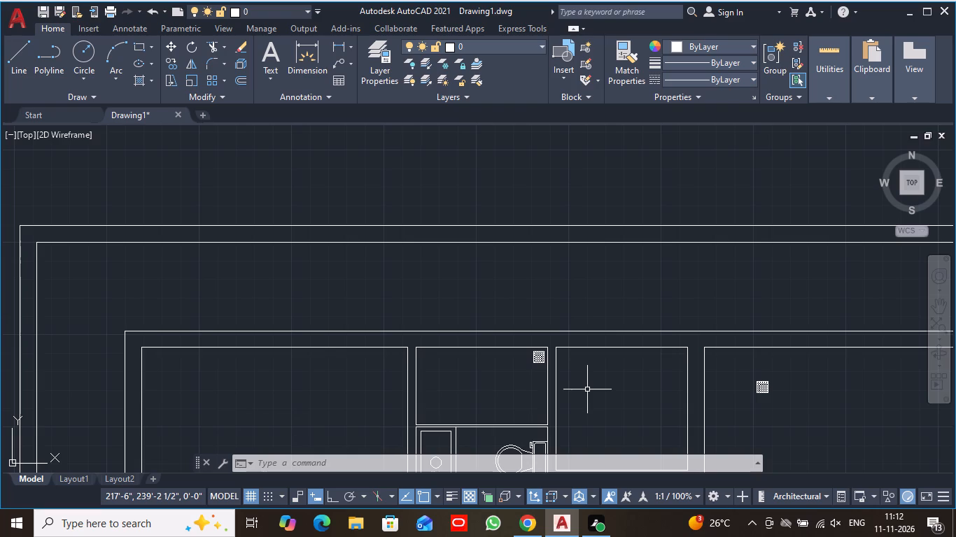
scroll(550, 436, down, 2)
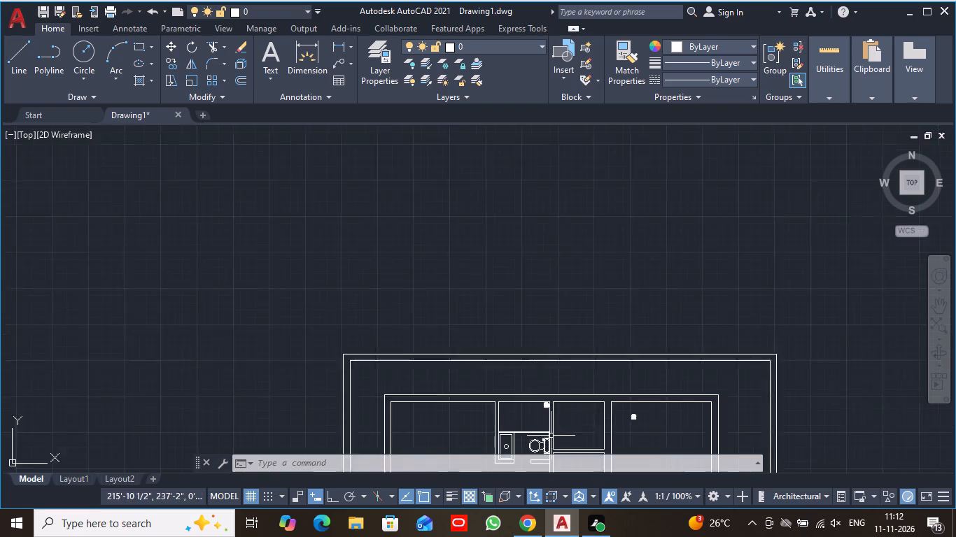
scroll(551, 436, down, 1)
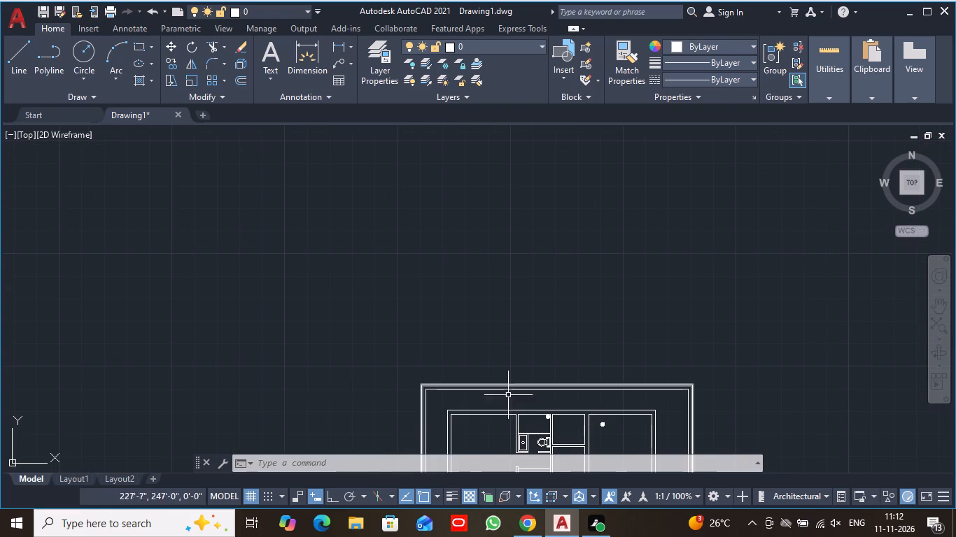
scroll(505, 410, down, 1)
scroll(540, 403, up, 1)
middle_drag(535, 392, 414, 213)
scroll(423, 294, up, 4)
middle_drag(397, 277, 470, 367)
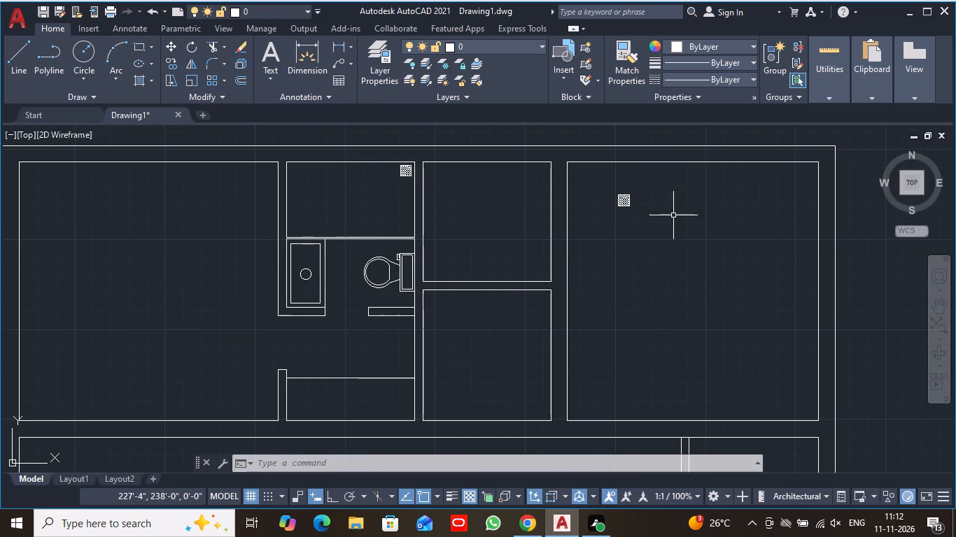
click(623, 197)
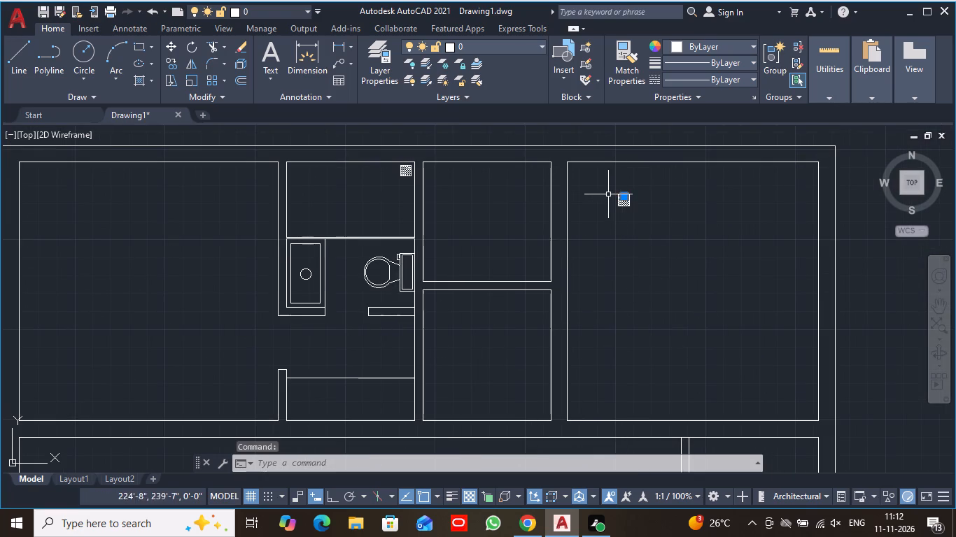
key(Escape)
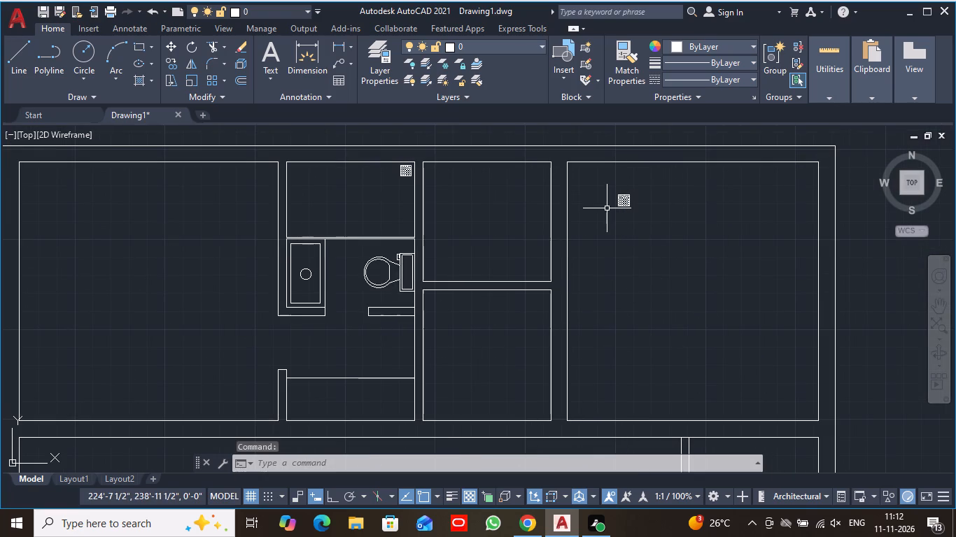
scroll(607, 208, up, 2)
click(611, 149)
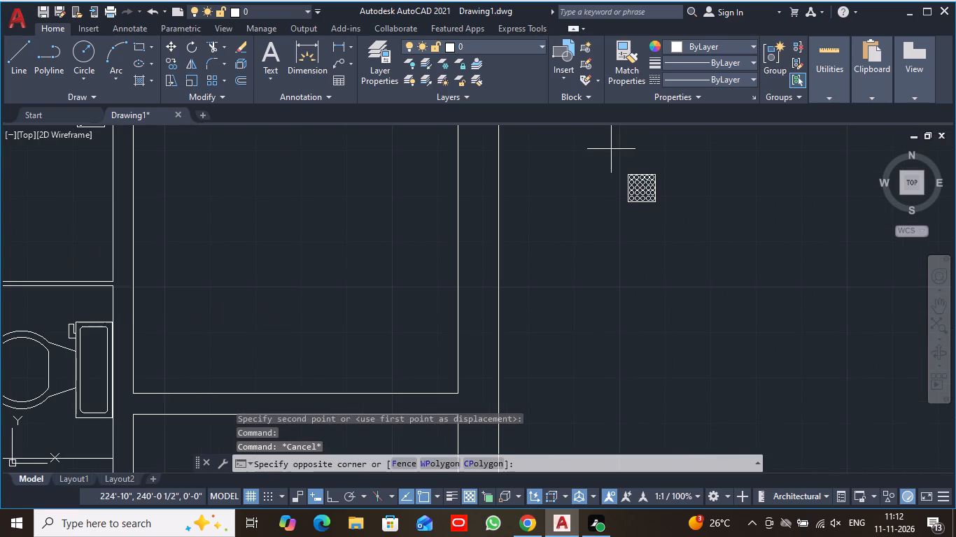
click(687, 247)
key(Delete)
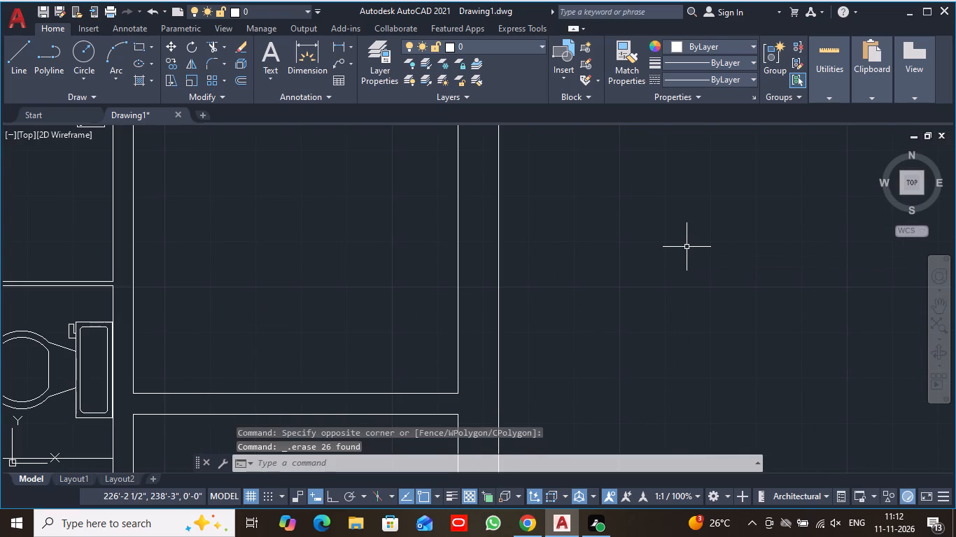
Move the two partition lines between the two middle rooms freehand up and to the right, using 10" as the base point.
scroll(558, 238, down, 2)
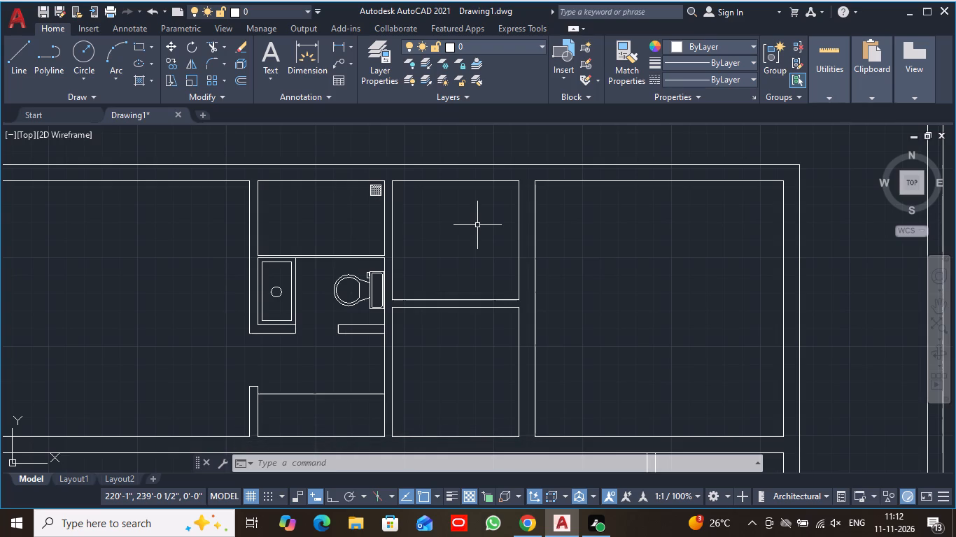
scroll(477, 225, down, 1)
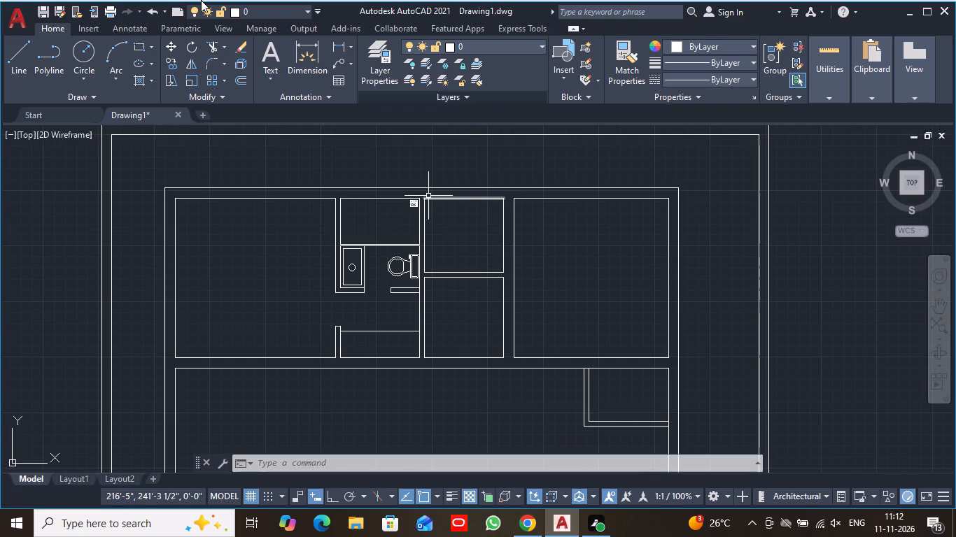
click(170, 44)
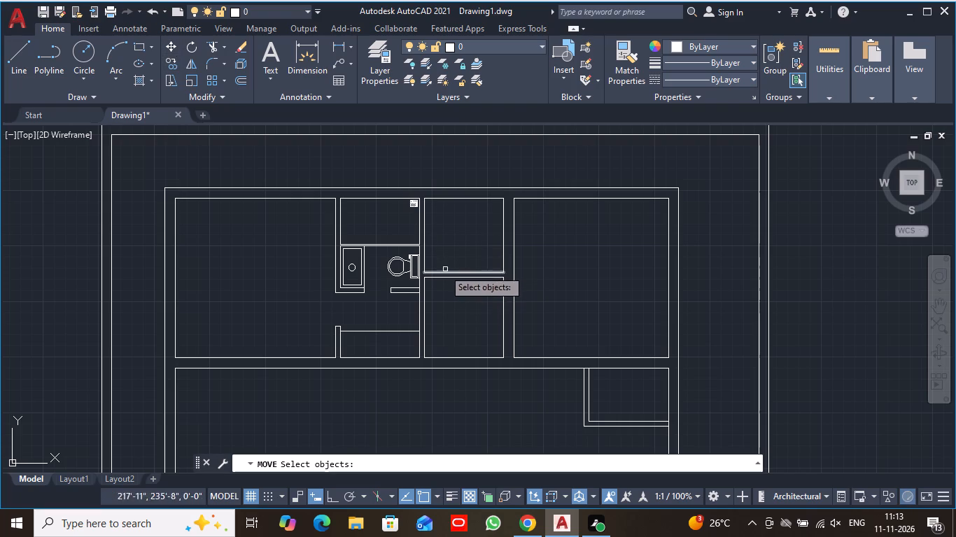
drag(433, 259, 482, 328)
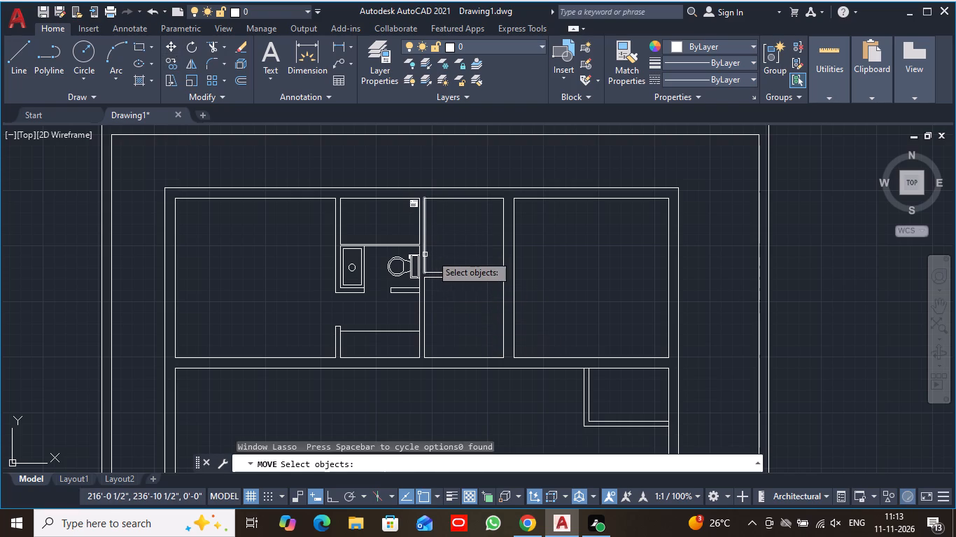
click(431, 255)
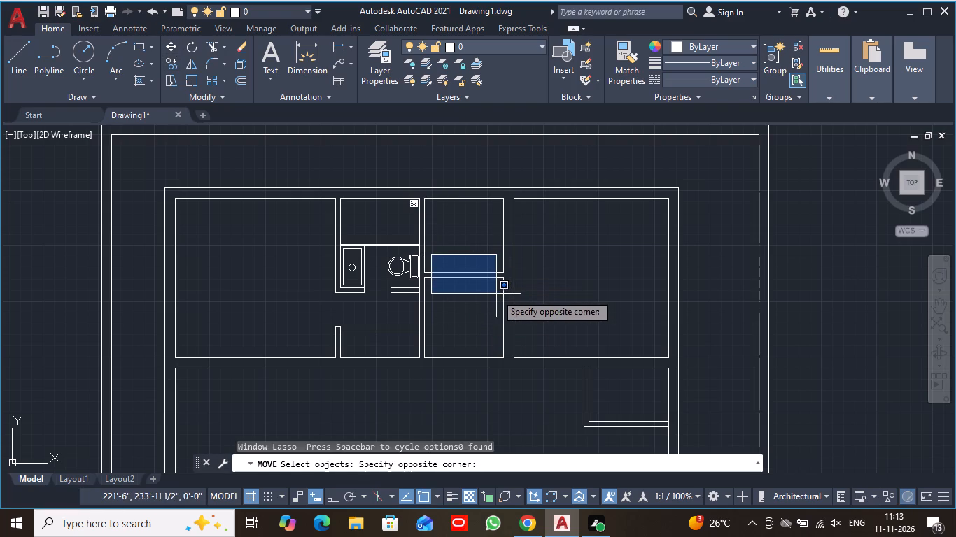
click(496, 294)
scroll(470, 287, up, 4)
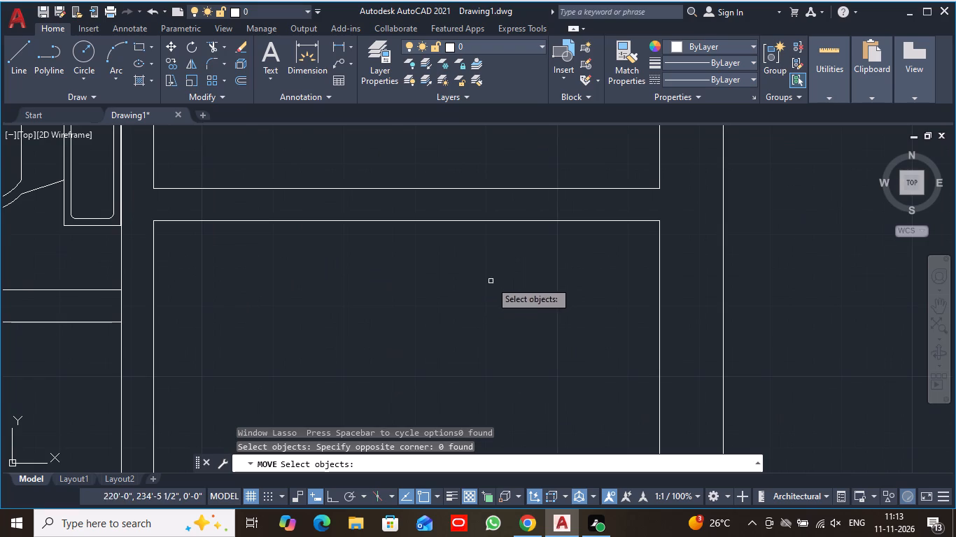
click(523, 188)
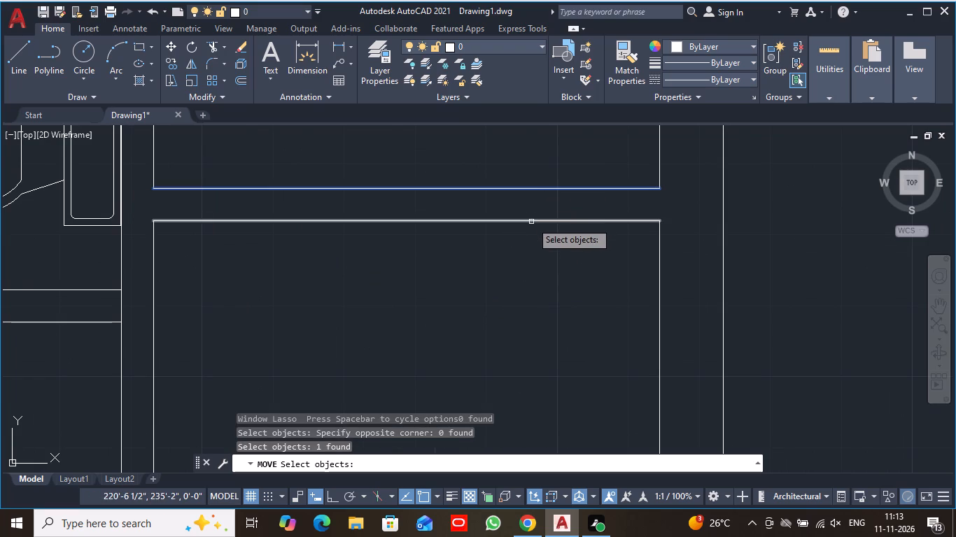
click(531, 222)
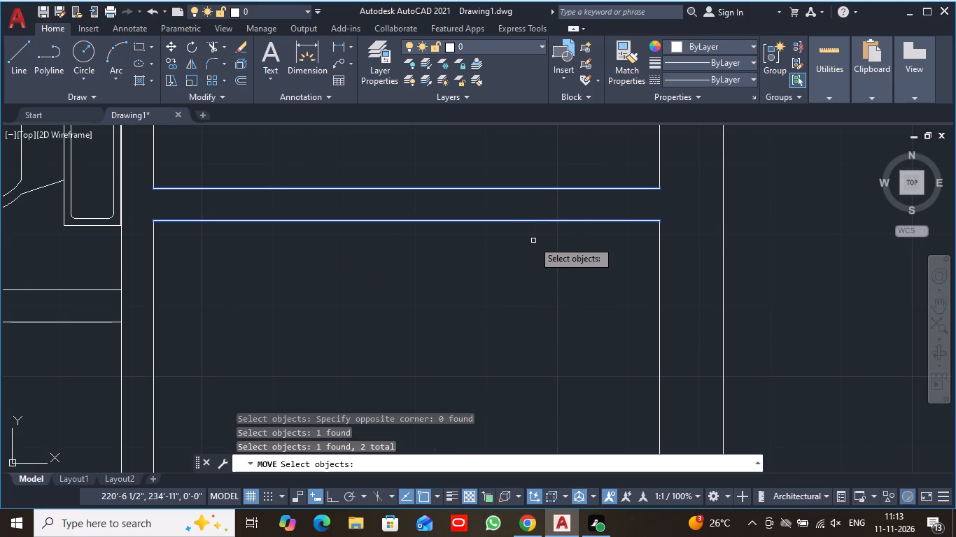
key(Return)
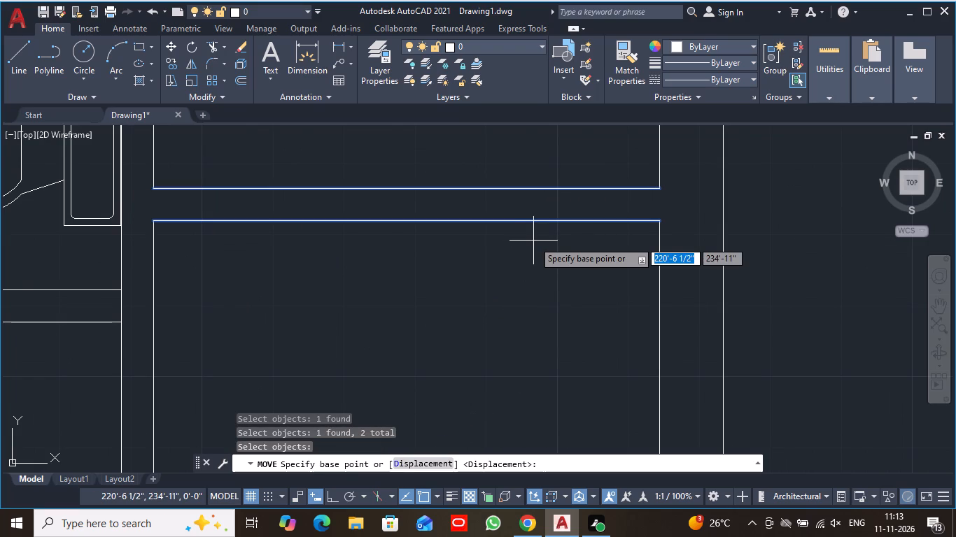
text(10)
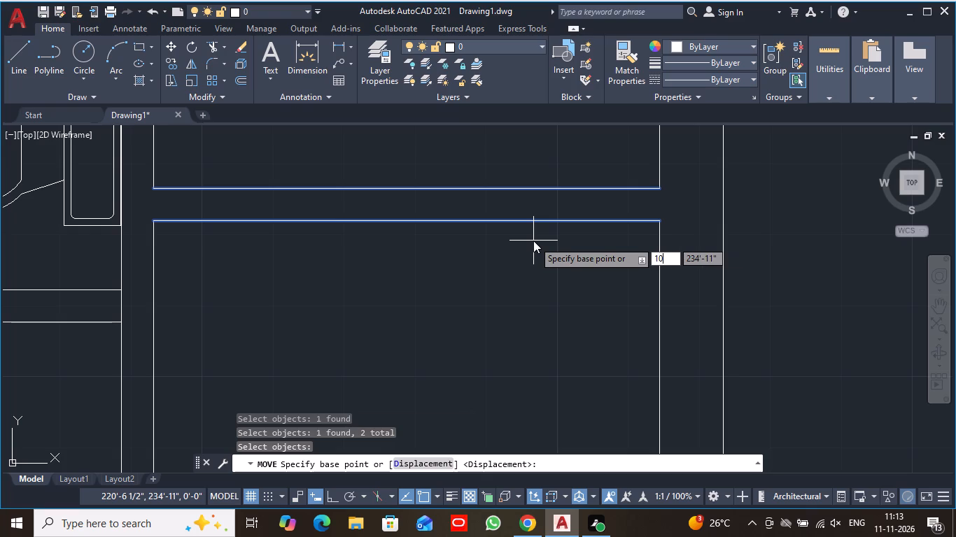
key(shift+quotedbl)
key(Return)
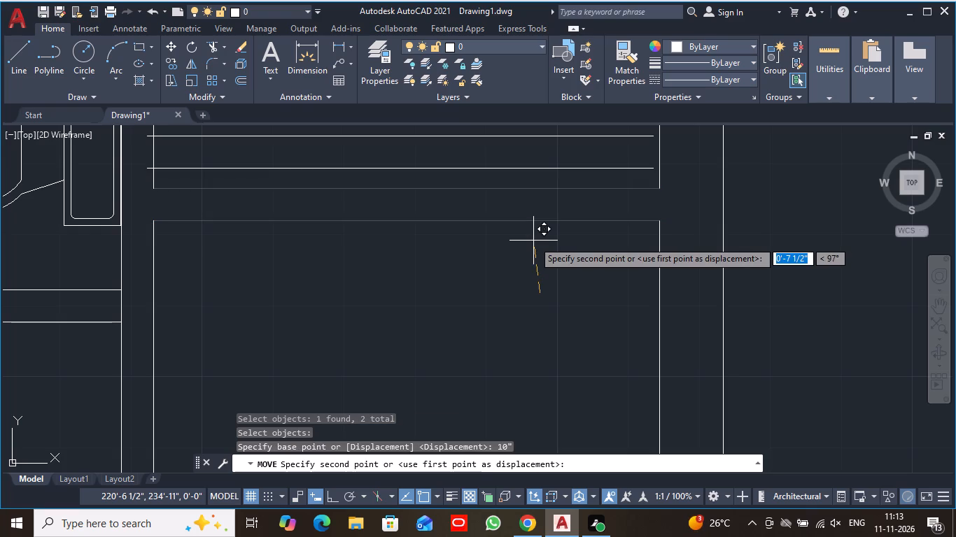
scroll(533, 241, down, 2)
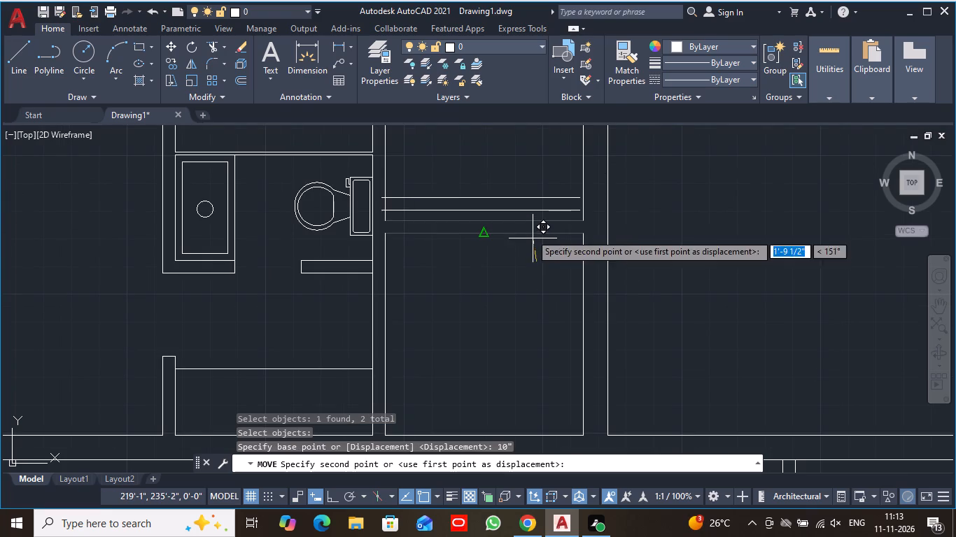
middle_drag(540, 209, 538, 235)
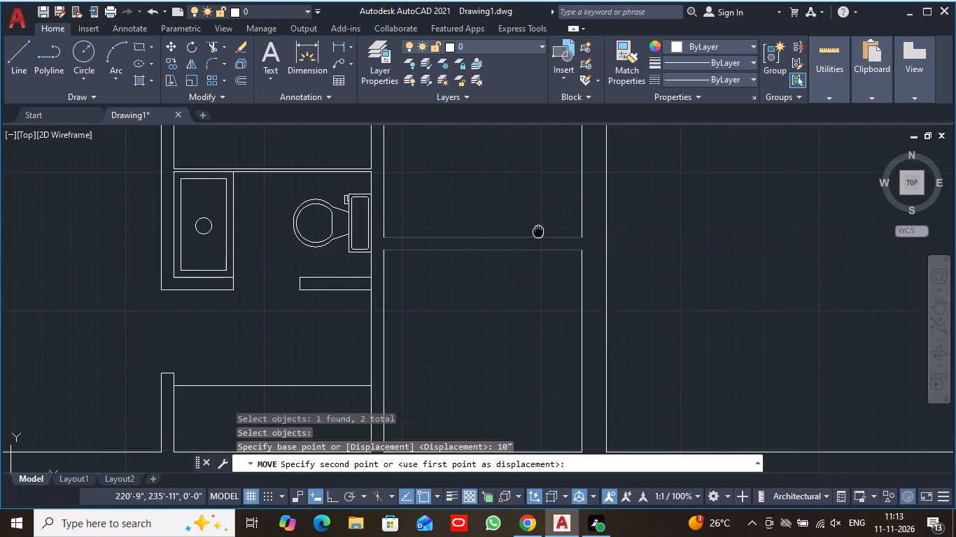
middle_drag(538, 235, 544, 334)
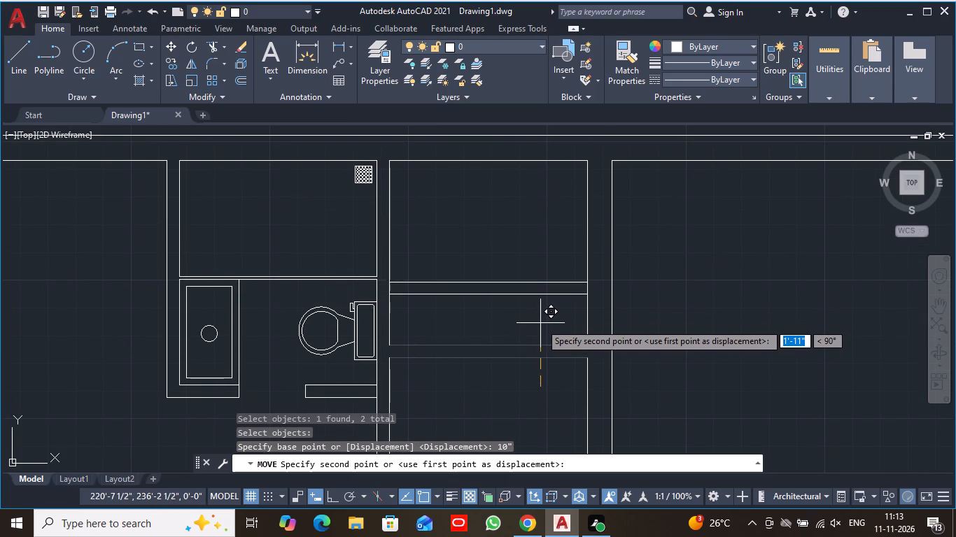
scroll(540, 323, down, 2)
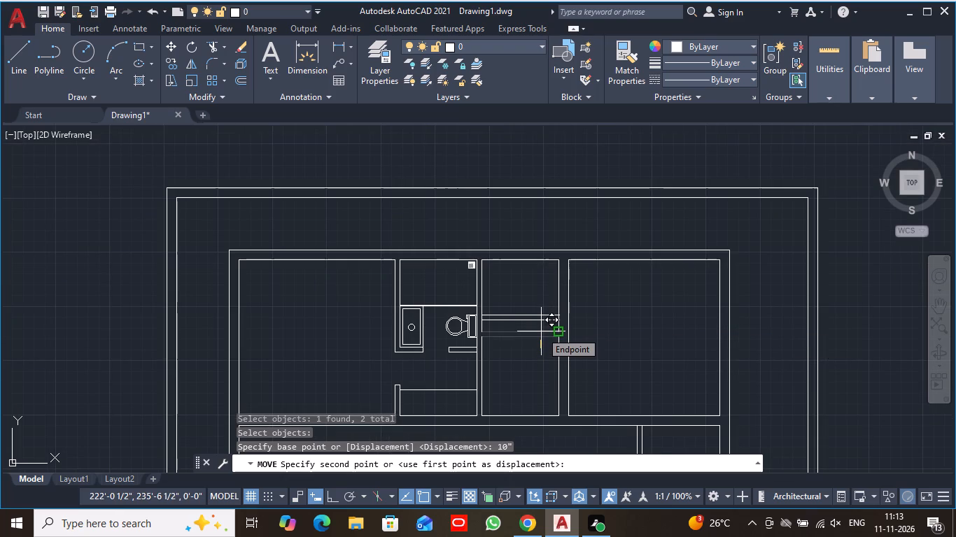
click(541, 331)
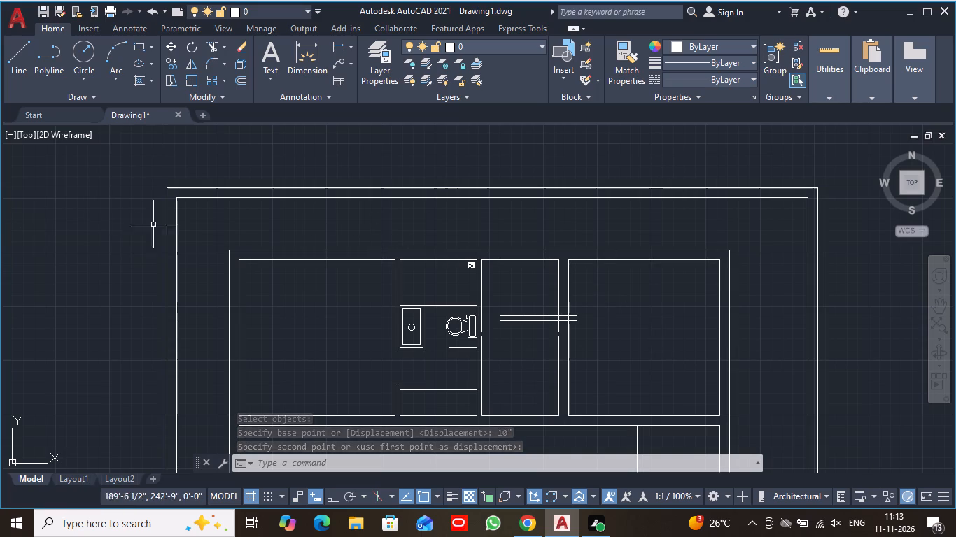
Extend the west ends of the two moved partition lines to the wall line beside the toilet room.
scroll(522, 317, up, 3)
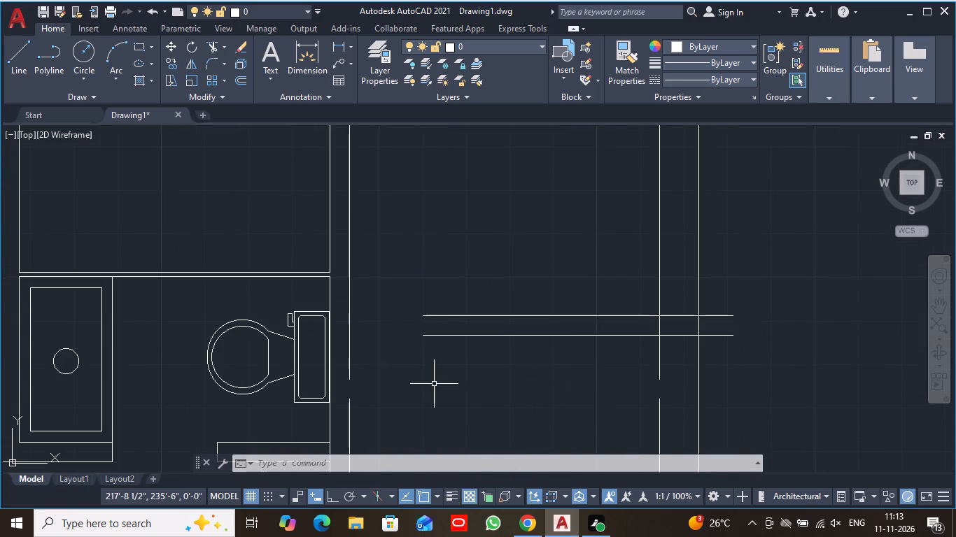
text(ex)
key(t)
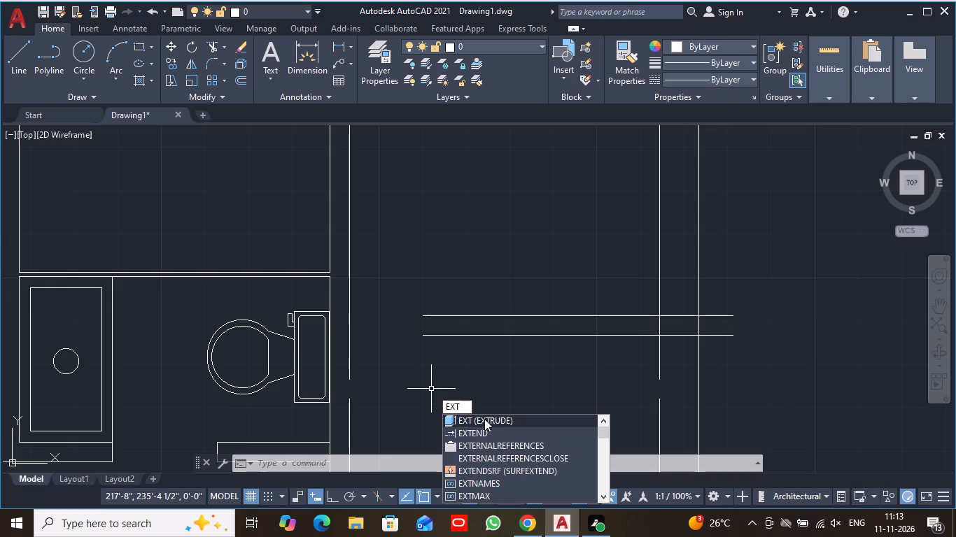
click(485, 434)
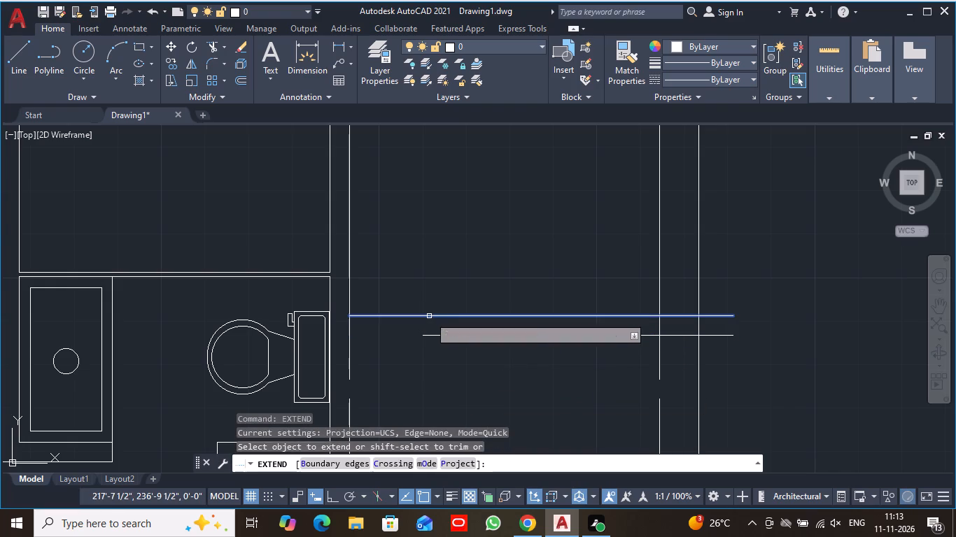
click(429, 316)
click(433, 338)
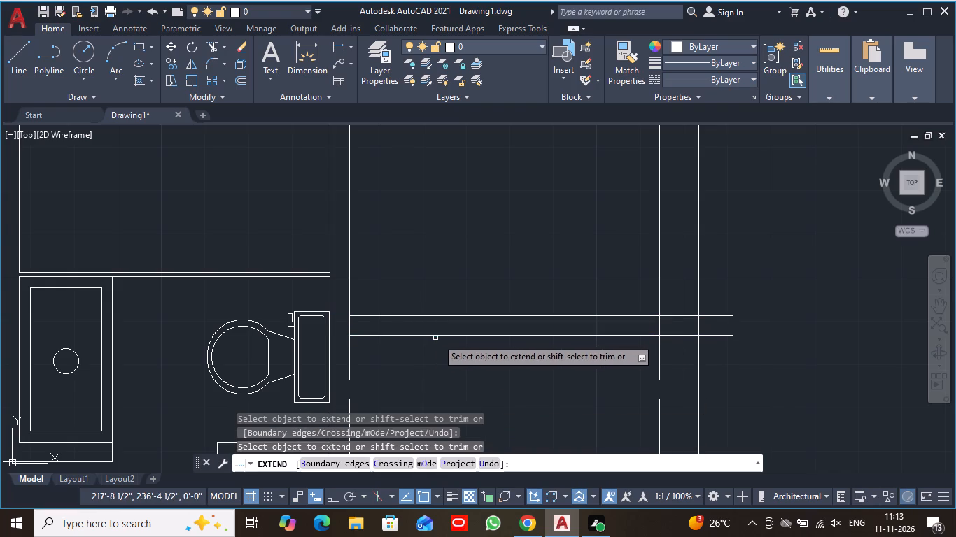
key(Escape)
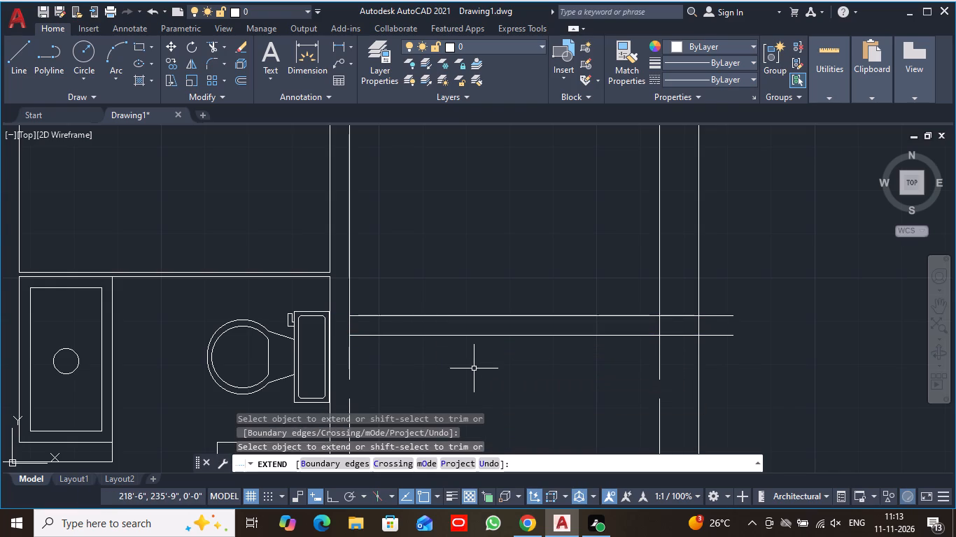
Trim the two partition lines where they cross and overrun the middle room's east wall, ending them at its inner face.
text(trim)
key(space)
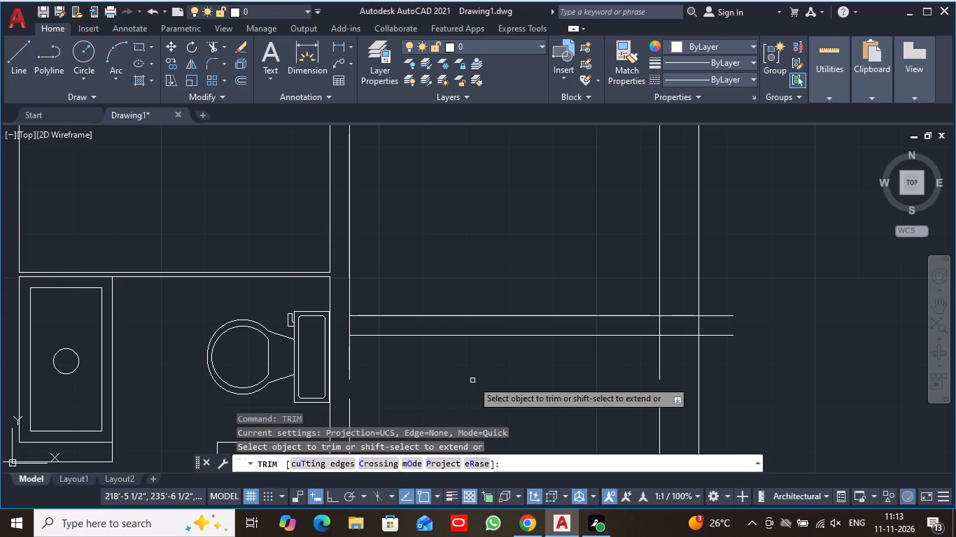
click(682, 316)
click(683, 336)
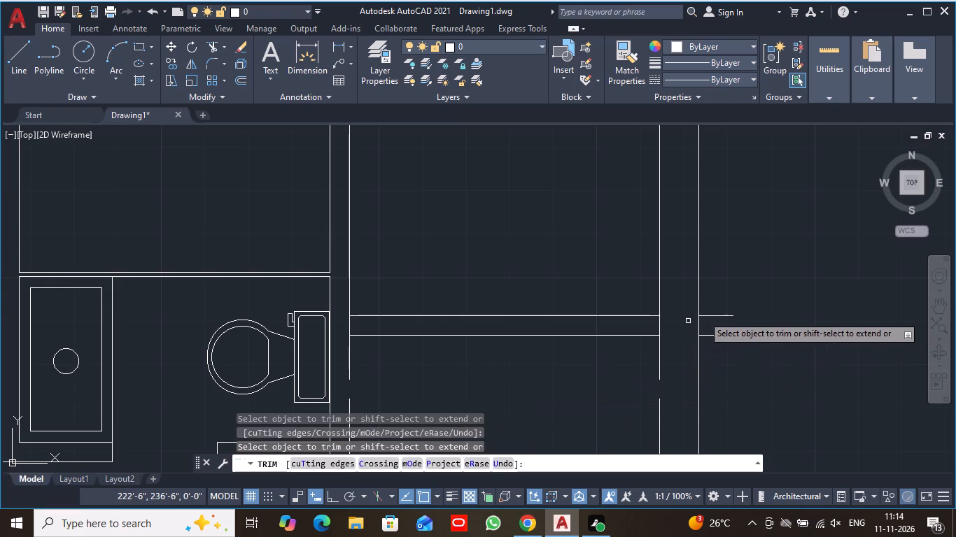
click(720, 317)
click(717, 336)
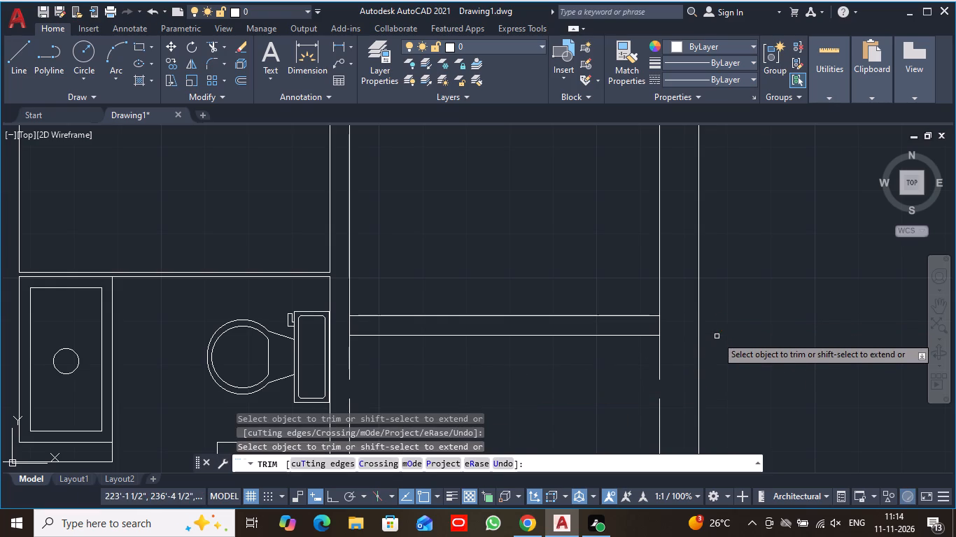
scroll(547, 352, up, 2)
scroll(547, 352, down, 3)
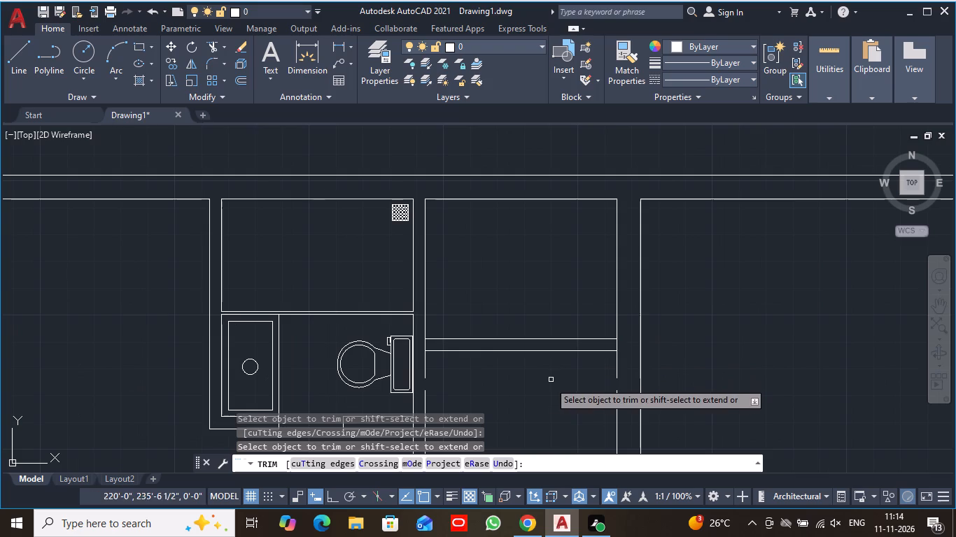
key(Escape)
Extend the lower segments of the middle room's east and west inner wall lines up to the partition, closing both gaps.
text(ext)
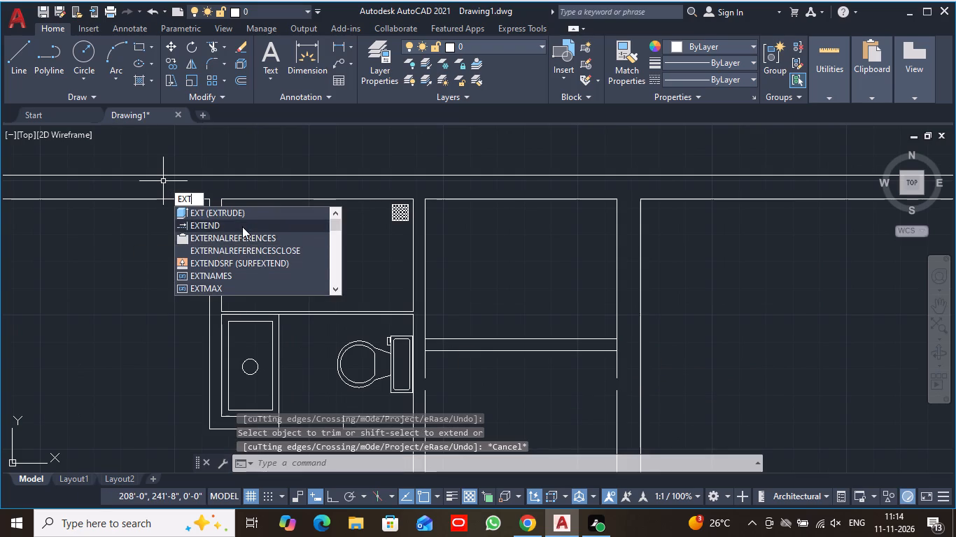
click(242, 227)
middle_drag(450, 386, 461, 268)
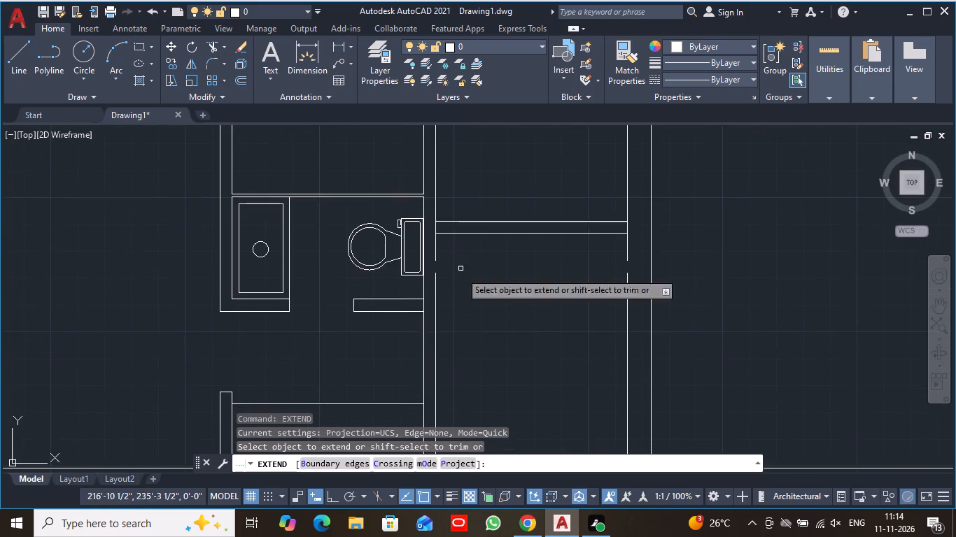
scroll(458, 311, up, 2)
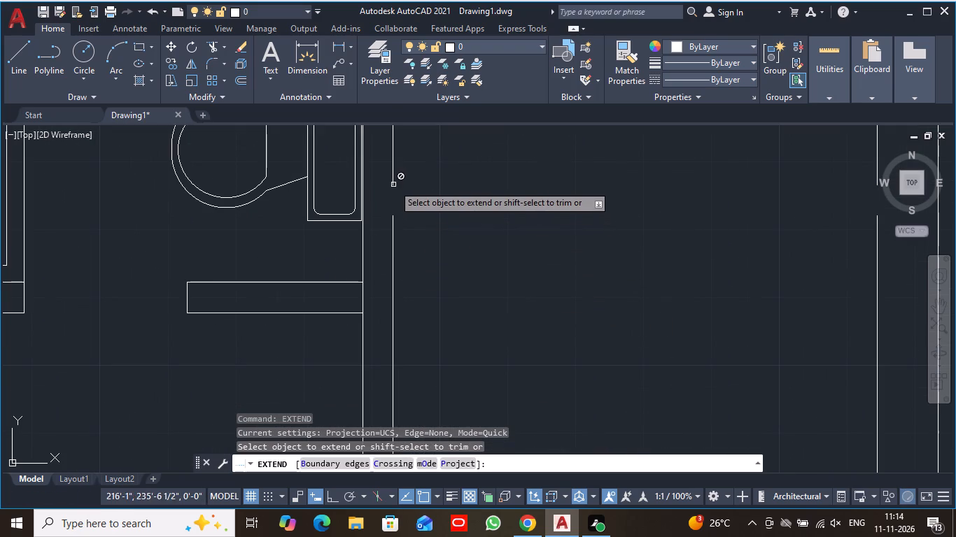
scroll(462, 253, down, 1)
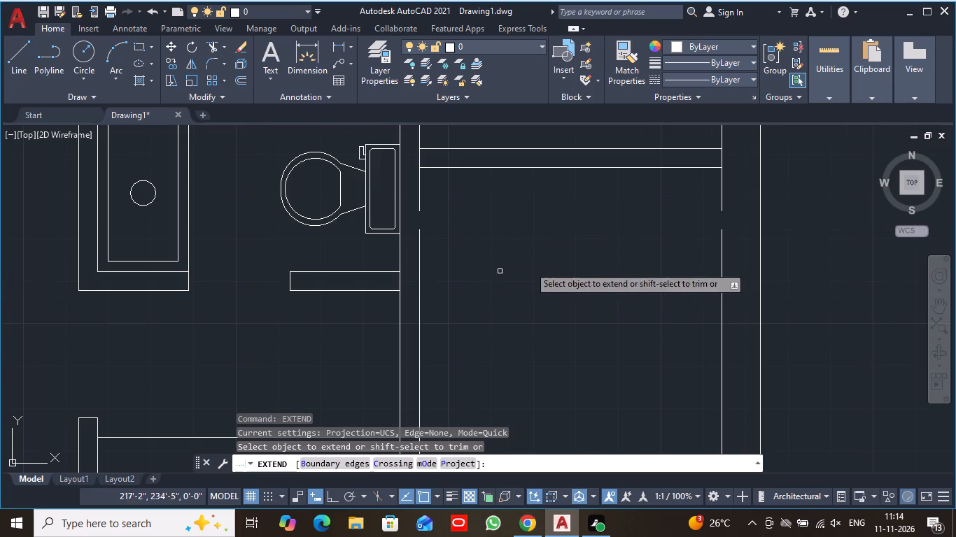
click(723, 233)
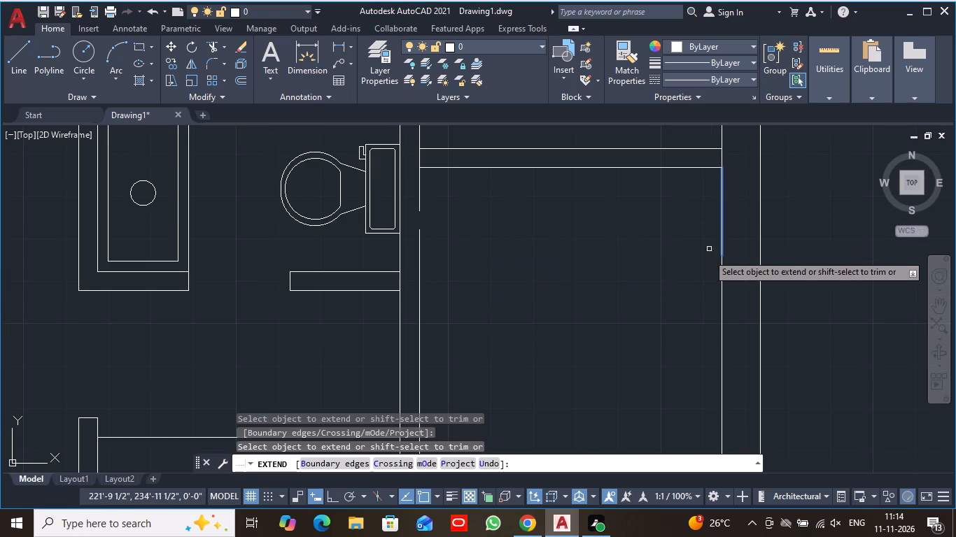
click(420, 234)
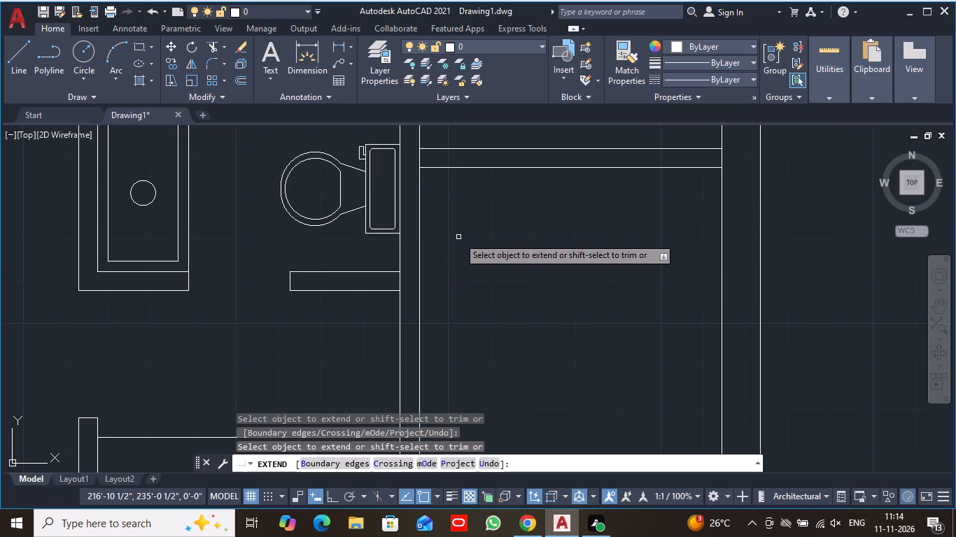
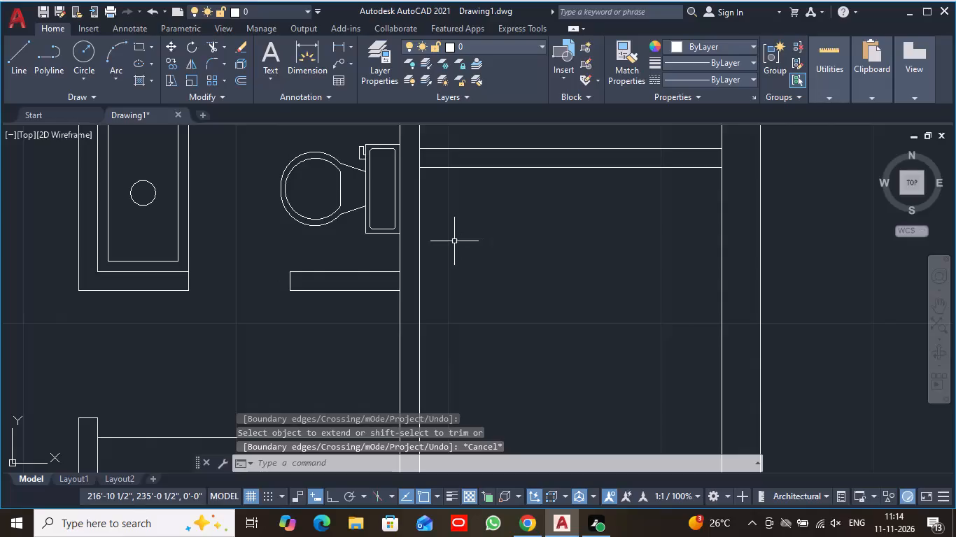
Examine the two middle rooms, the toilet room and the large room below them against the overall plan.
scroll(453, 247, down, 3)
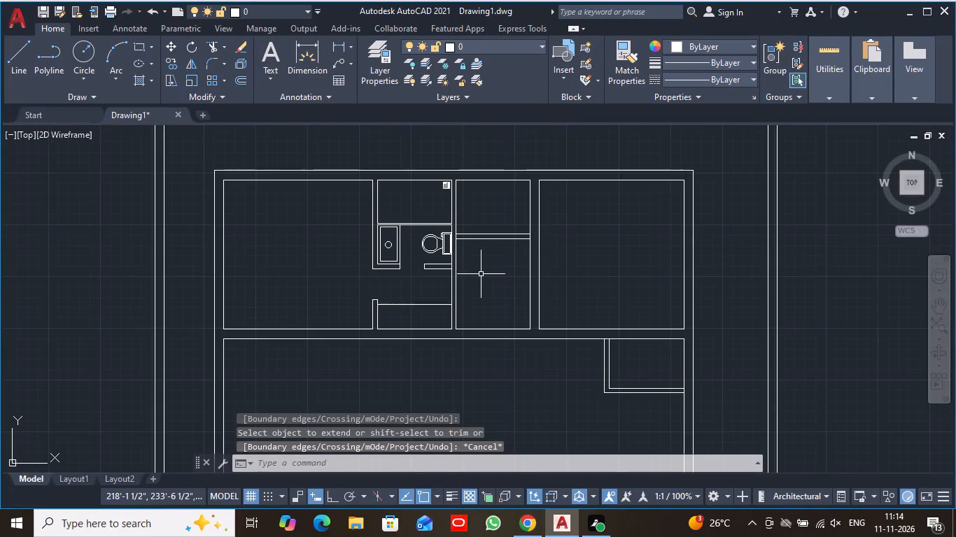
scroll(481, 274, up, 2)
middle_drag(479, 253, 491, 327)
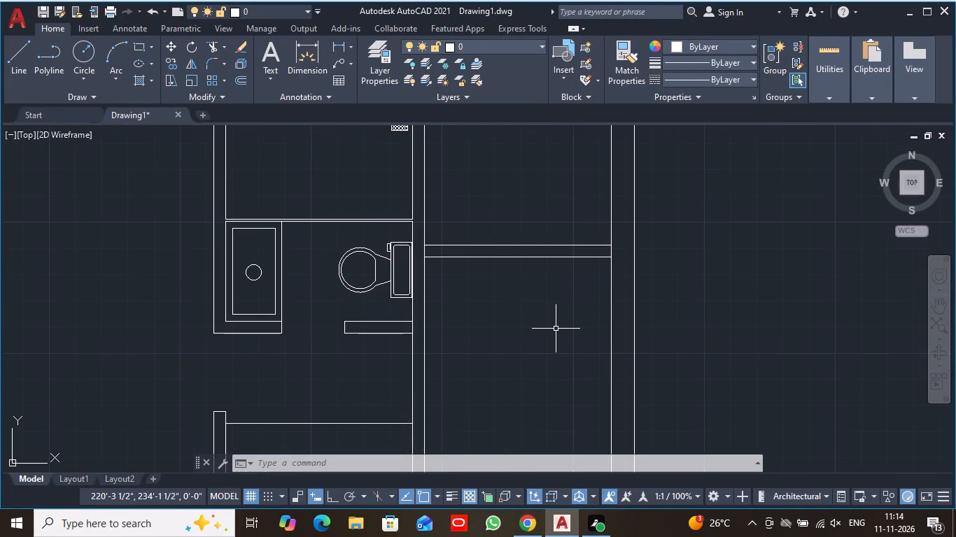
scroll(494, 346, down, 1)
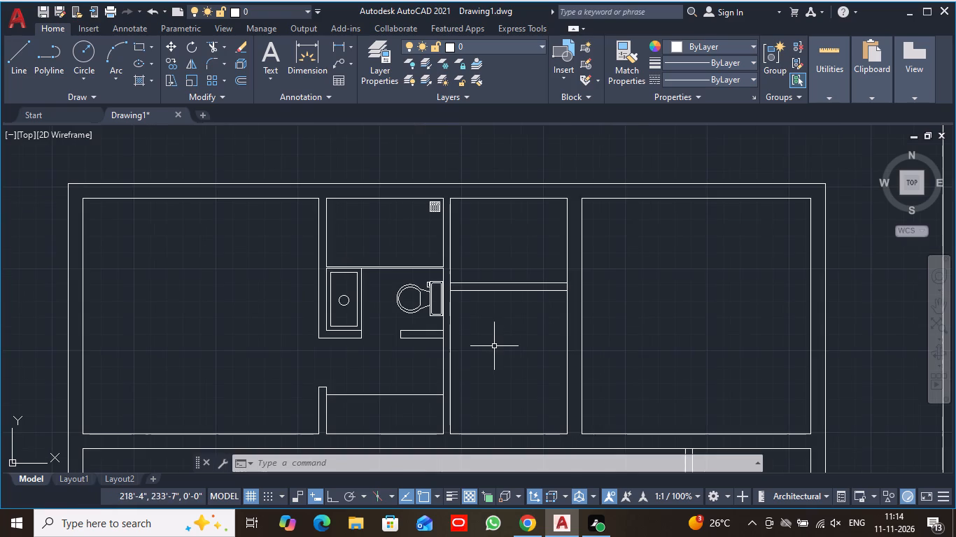
middle_drag(495, 344, 528, 257)
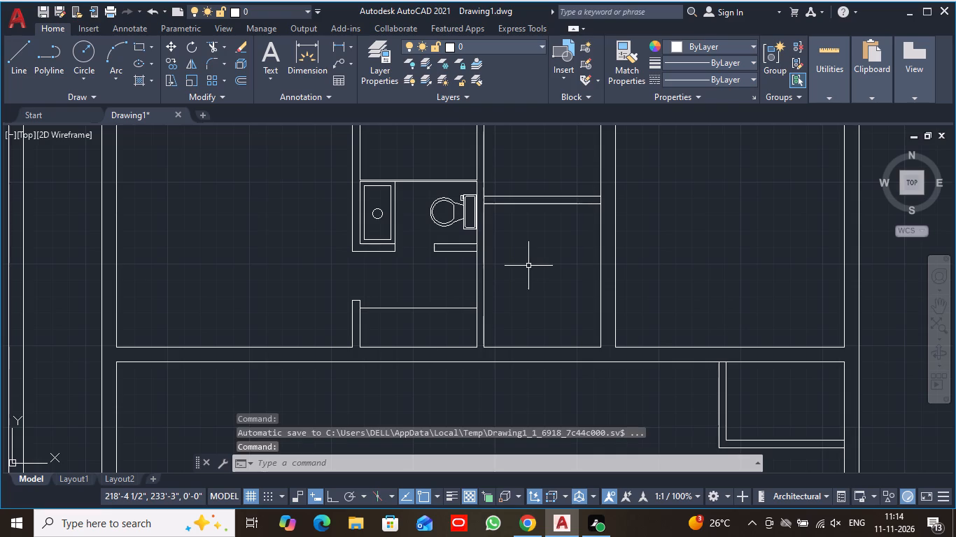
scroll(306, 234, down, 2)
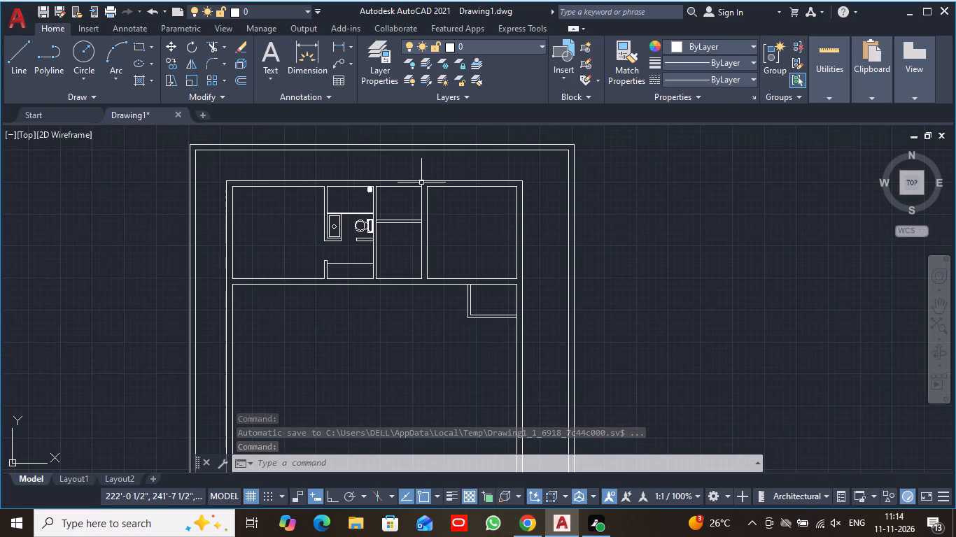
scroll(416, 178, up, 4)
scroll(85, 289, up, 3)
middle_drag(85, 287, 192, 327)
scroll(206, 317, down, 3)
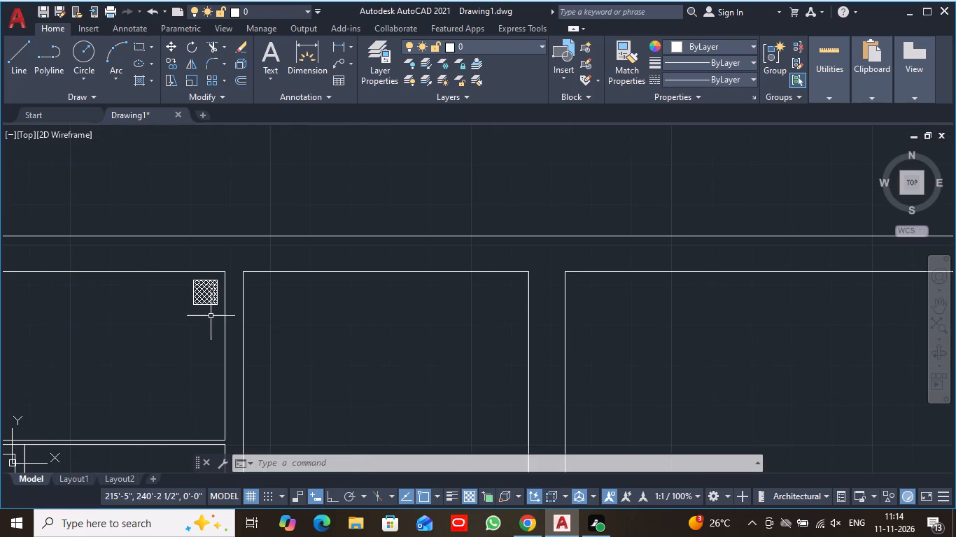
scroll(286, 319, down, 2)
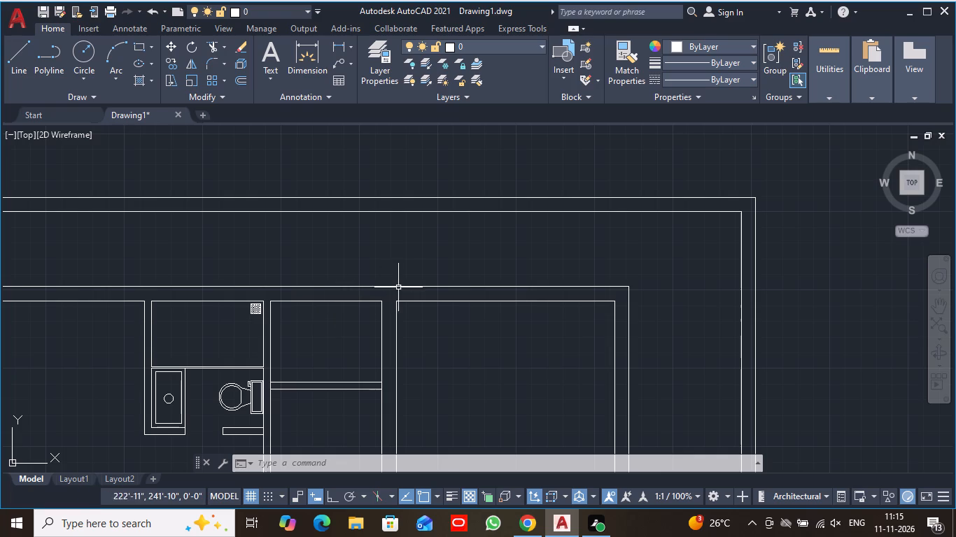
scroll(463, 331, down, 2)
middle_drag(469, 345, 468, 224)
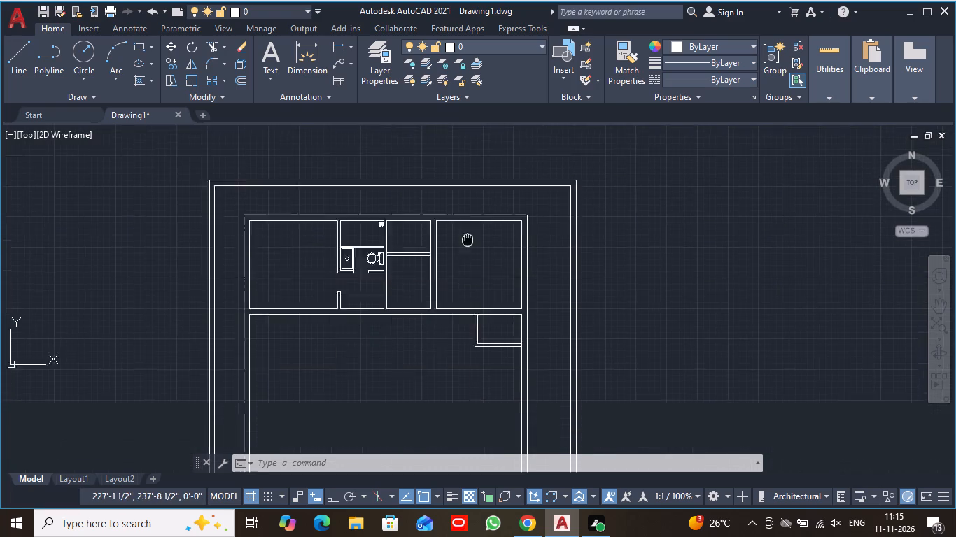
middle_drag(468, 224, 471, 205)
scroll(426, 297, up, 1)
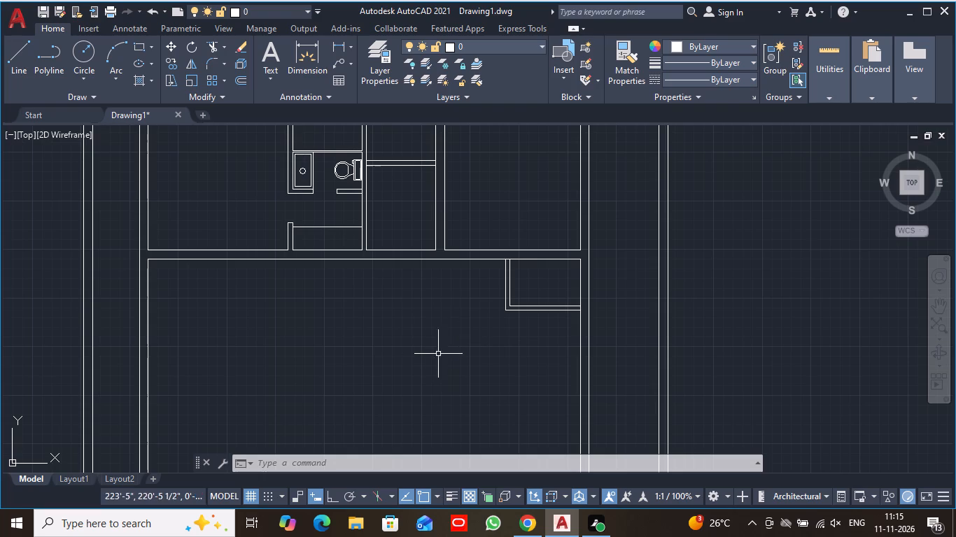
middle_drag(421, 355, 421, 420)
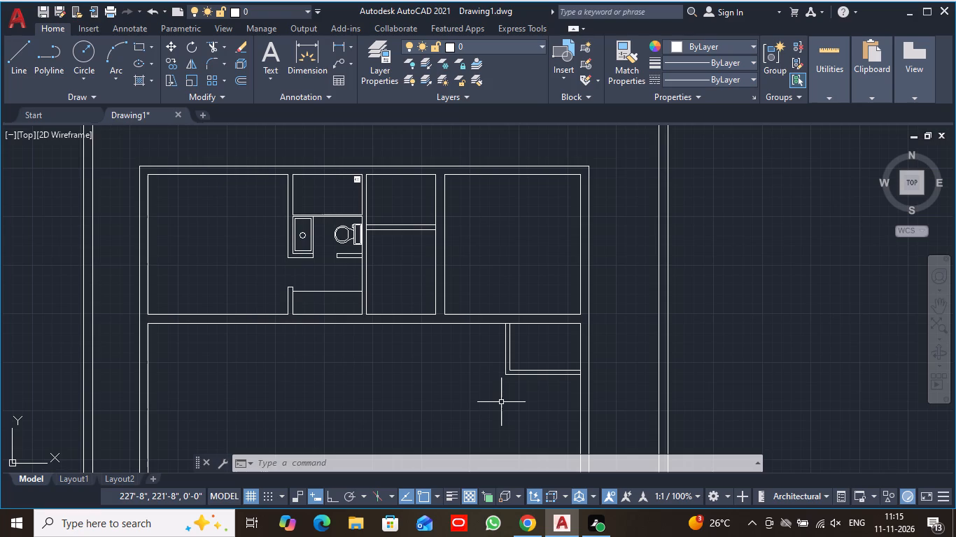
Offset the bottom wall line of the lower middle room 2' upward into the room.
click(245, 80)
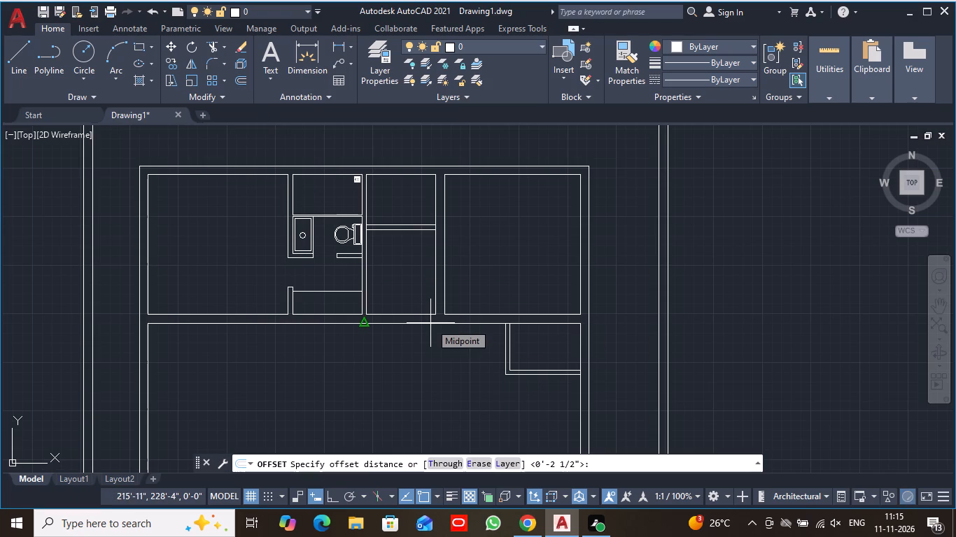
text(2')
key(Return)
scroll(430, 323, up, 2)
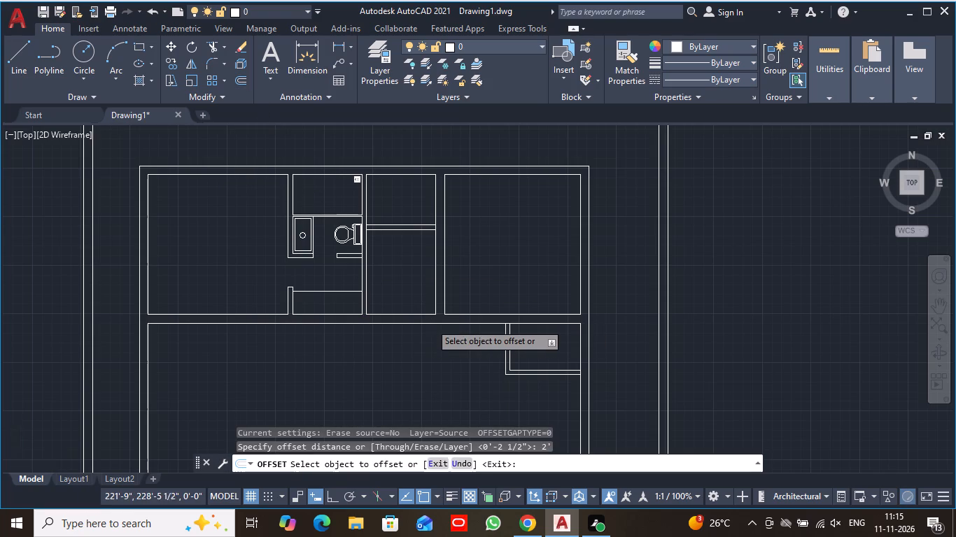
scroll(430, 323, up, 1)
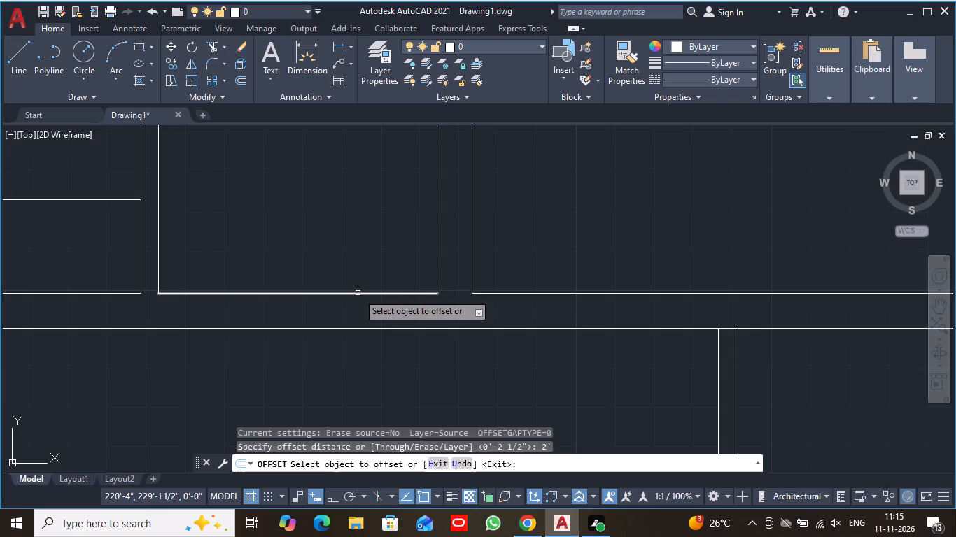
click(358, 293)
click(348, 246)
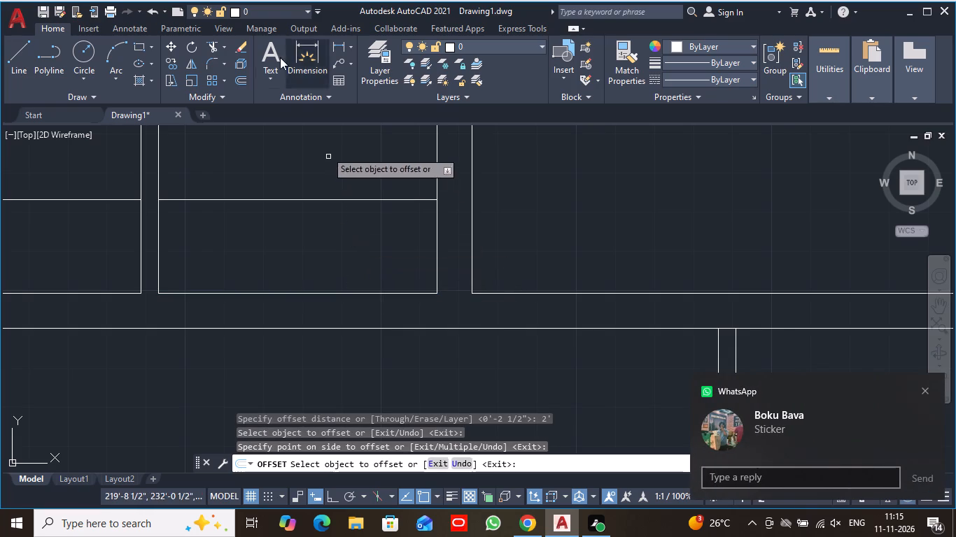
Offset the new horizontal line in the lower middle room 4.5" upward to form a partition.
click(244, 80)
key(4)
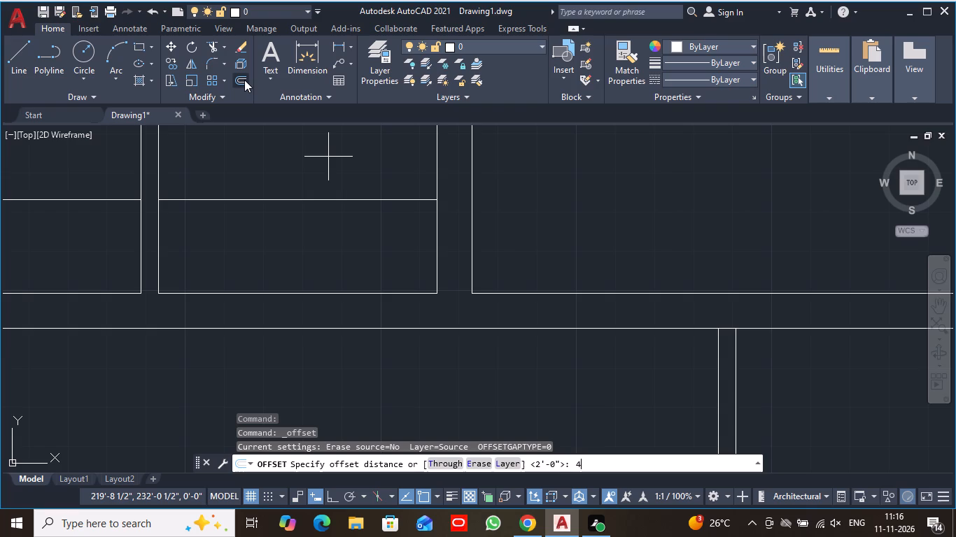
text(.5)
key(shift+quotedbl)
key(Return)
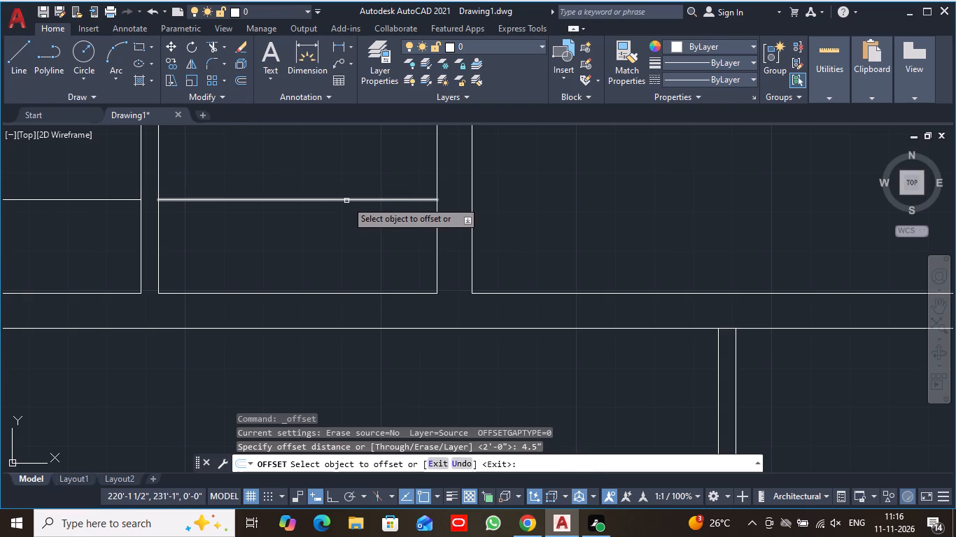
click(346, 201)
click(346, 193)
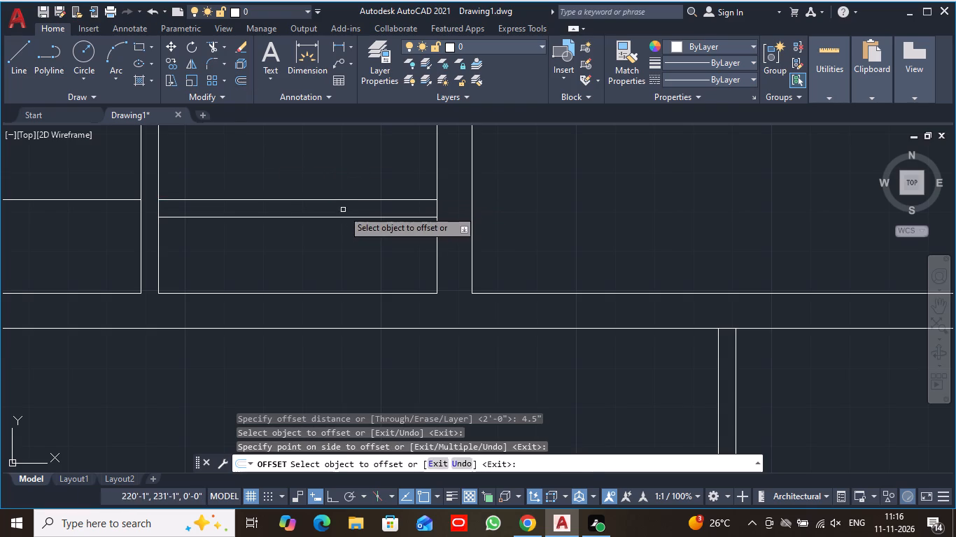
key(ctrl+z)
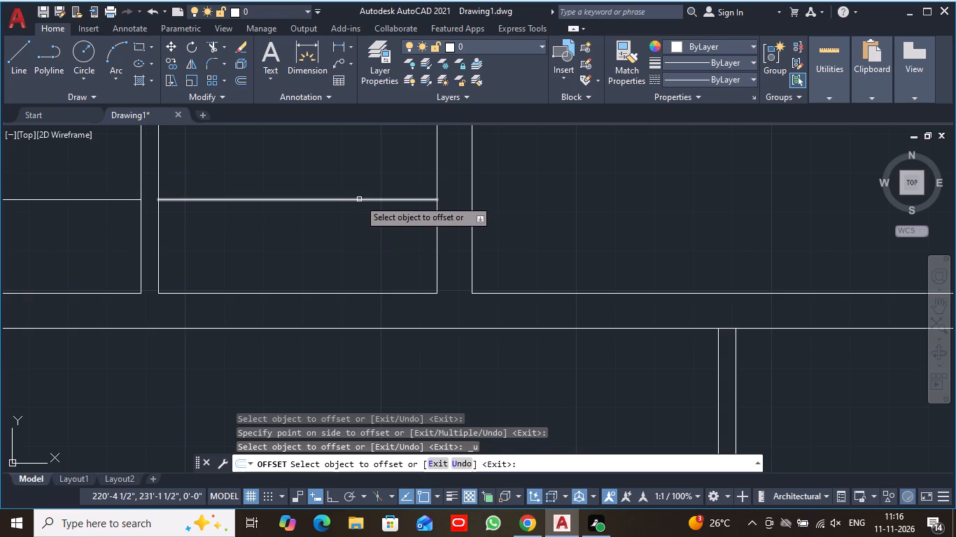
click(359, 199)
click(359, 185)
scroll(366, 178, down, 3)
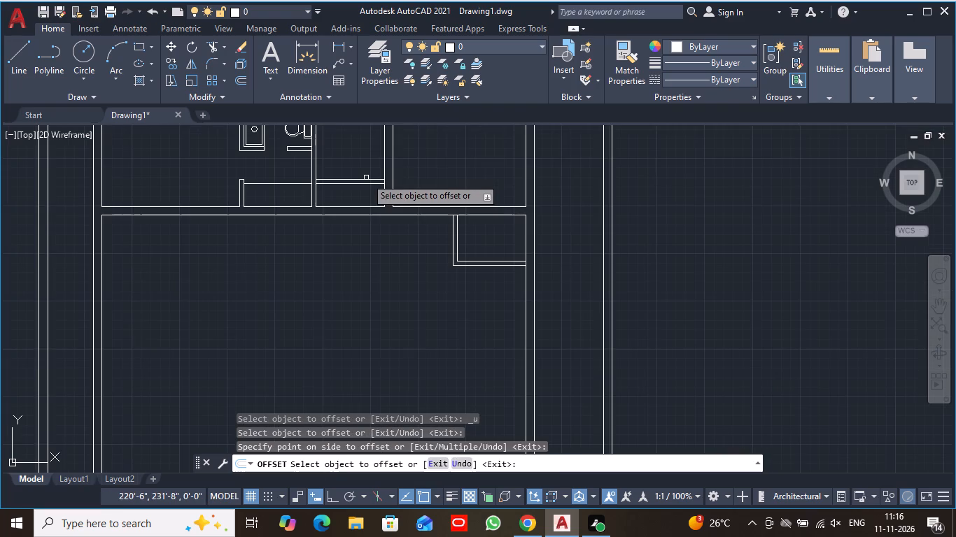
key(Escape)
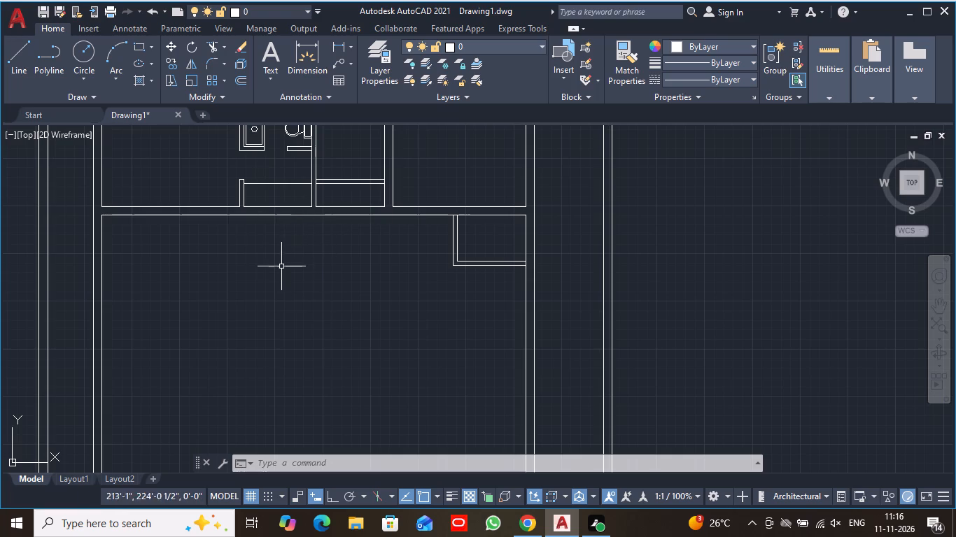
Extend the lower middle room's east and west wall lines down to the large room's top wall line.
scroll(314, 260, up, 2)
middle_drag(382, 224, 335, 364)
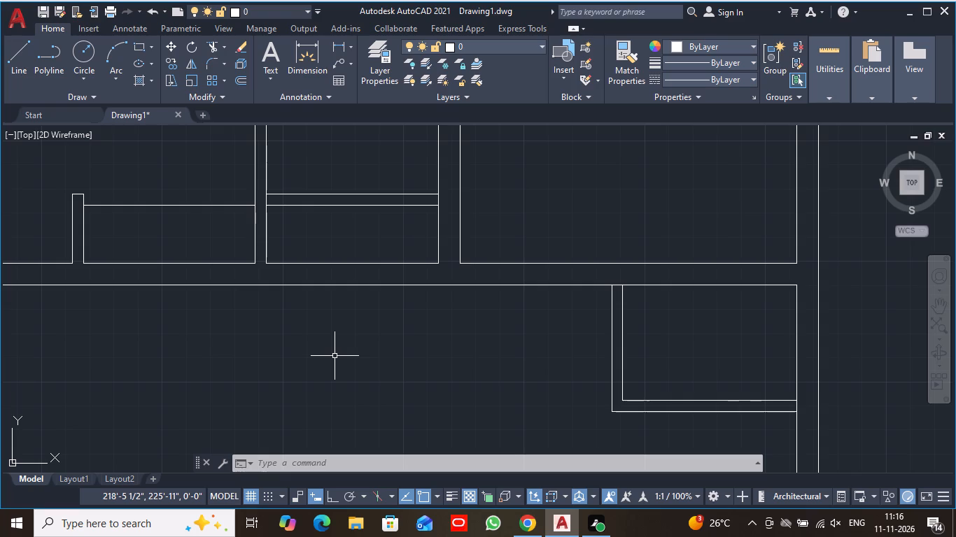
text(exte)
click(391, 390)
click(437, 255)
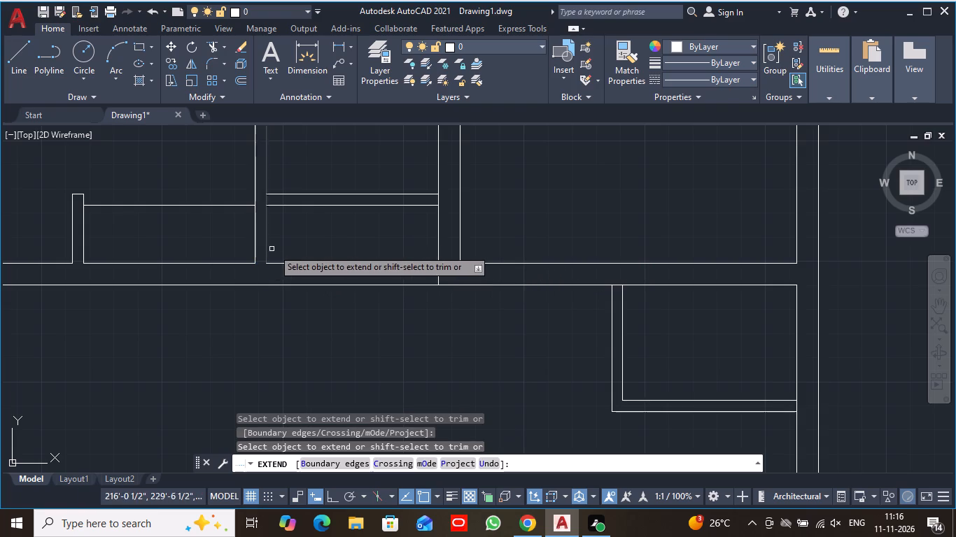
click(266, 249)
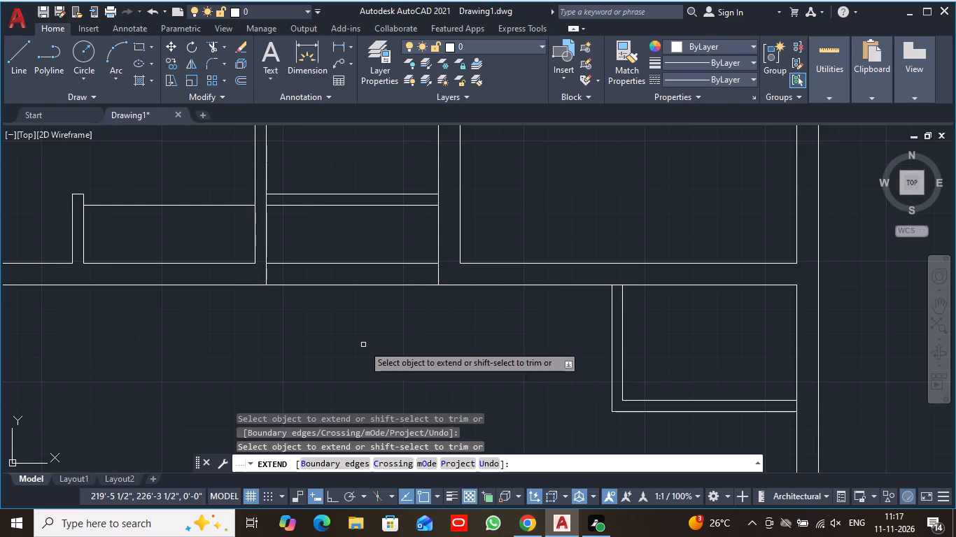
key(Escape)
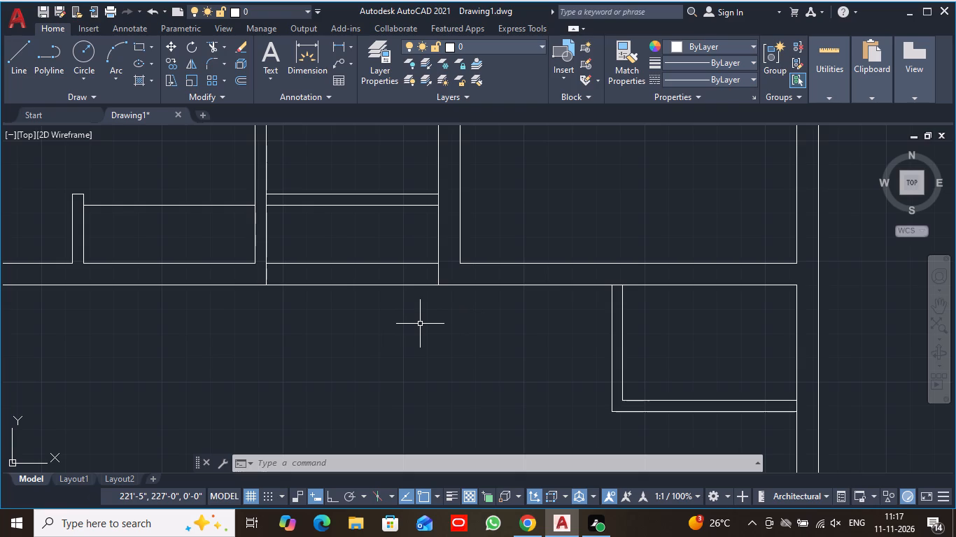
Trim both horizontal wall lines between the extended side walls, opening the recess below the new partition to the large room.
text(tr)
key(o)
key(BackSpace)
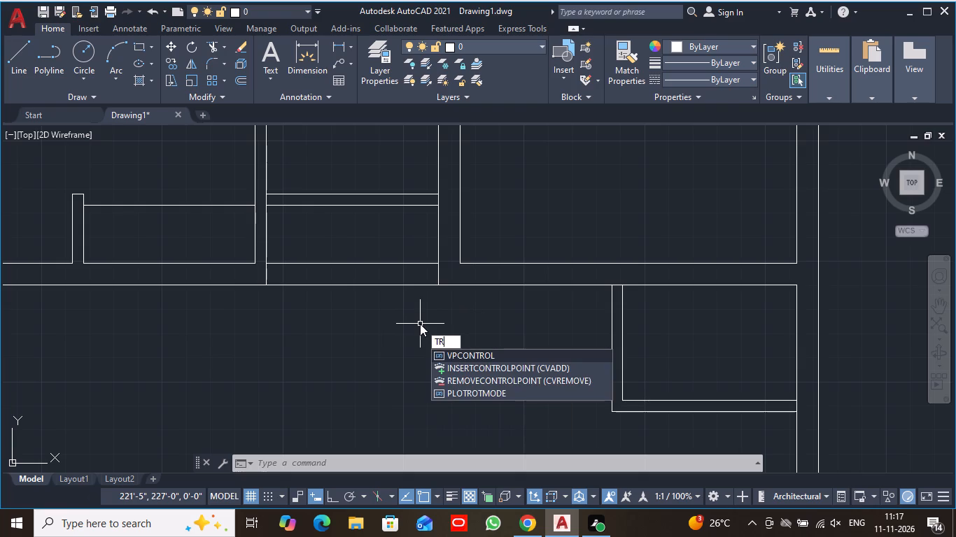
key(Return)
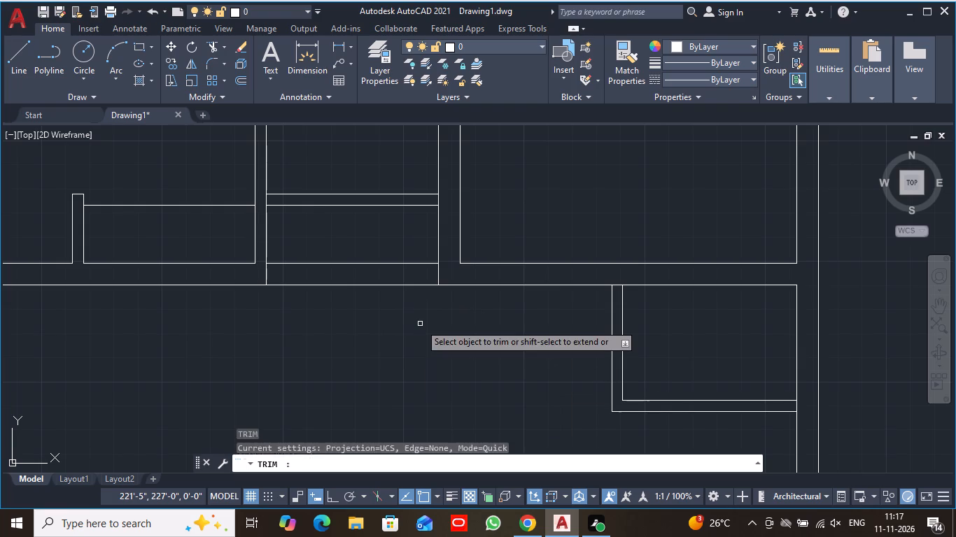
click(373, 264)
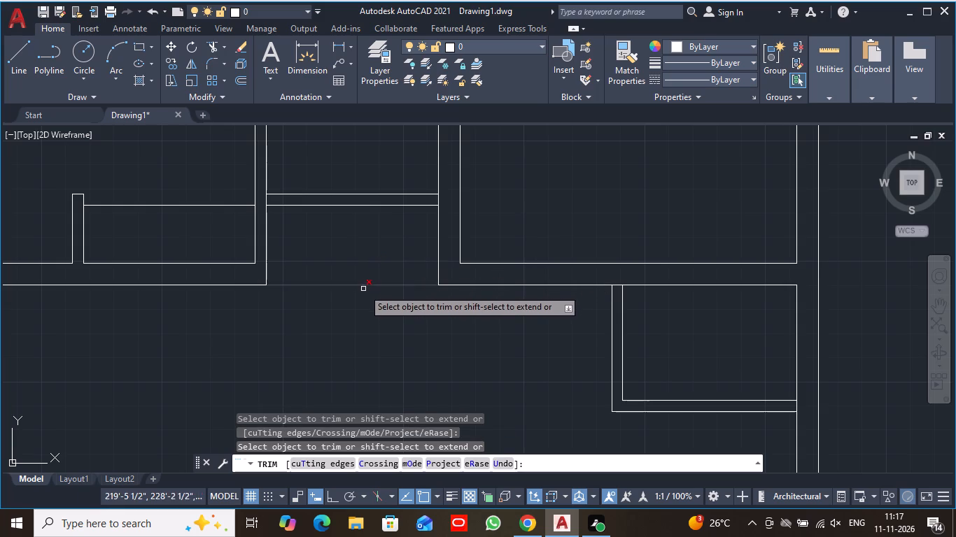
click(363, 286)
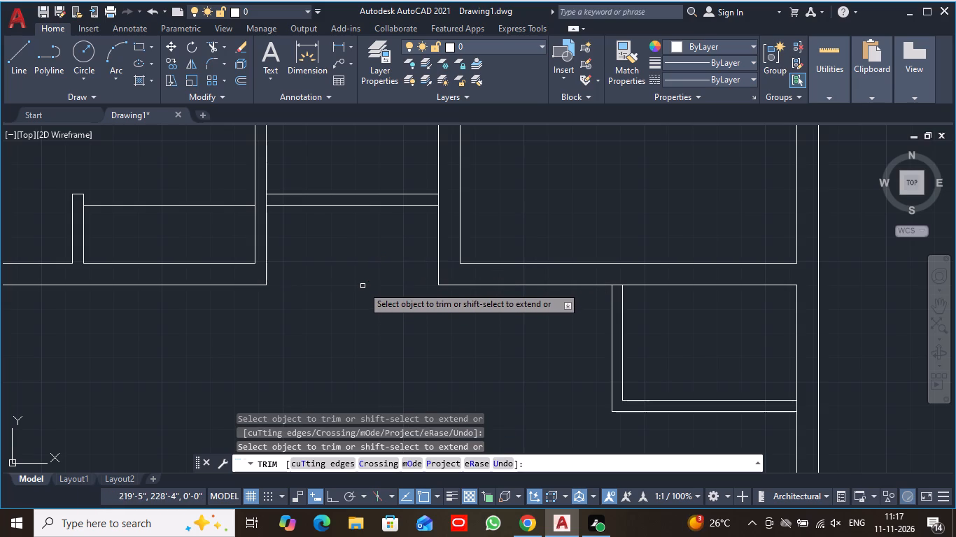
scroll(363, 299, down, 2)
key(Escape)
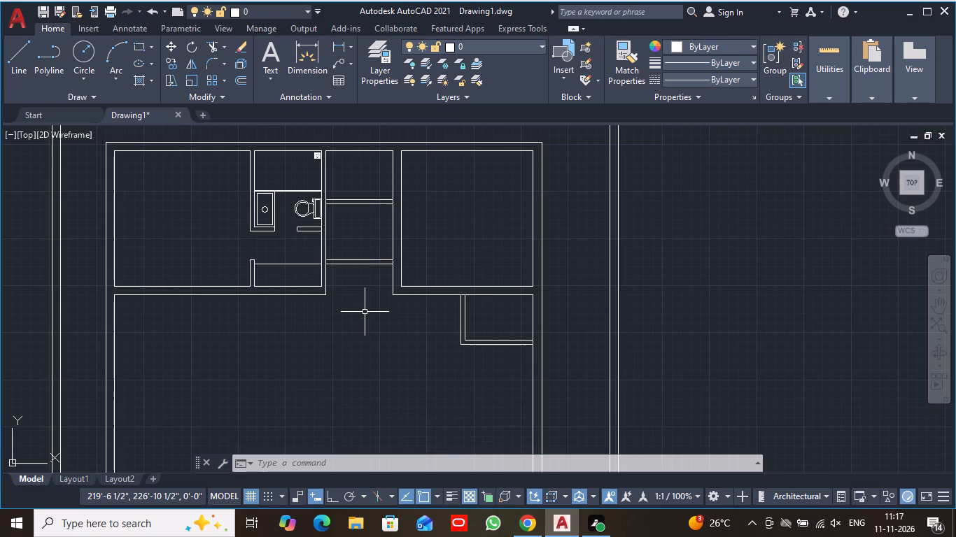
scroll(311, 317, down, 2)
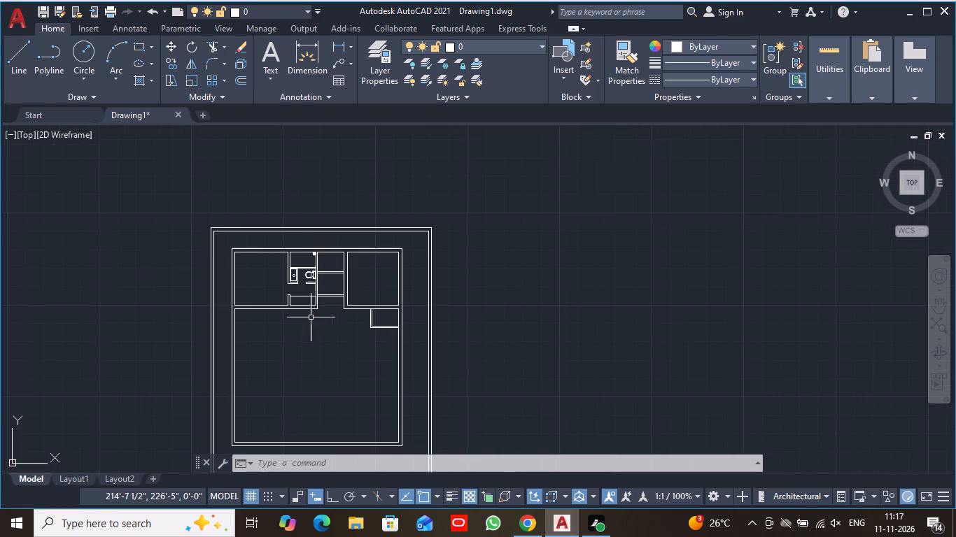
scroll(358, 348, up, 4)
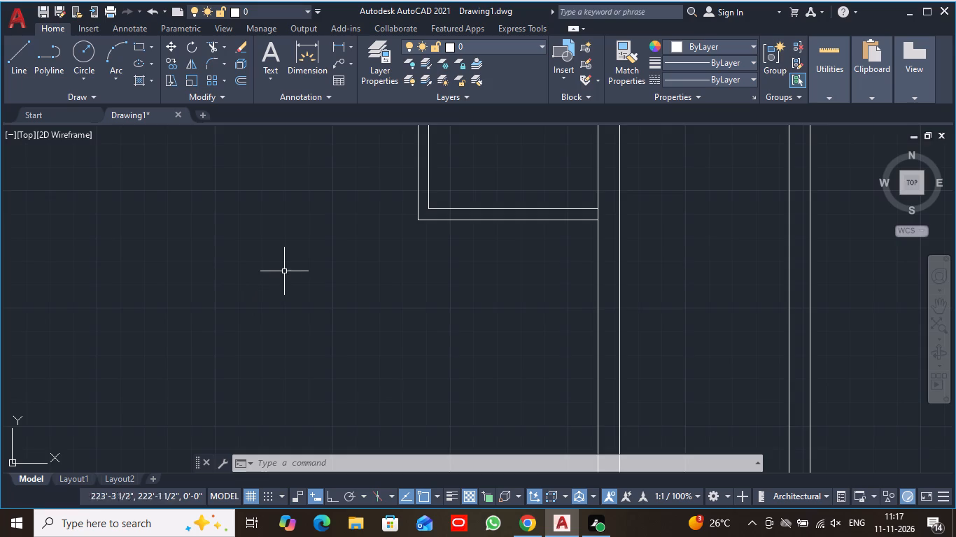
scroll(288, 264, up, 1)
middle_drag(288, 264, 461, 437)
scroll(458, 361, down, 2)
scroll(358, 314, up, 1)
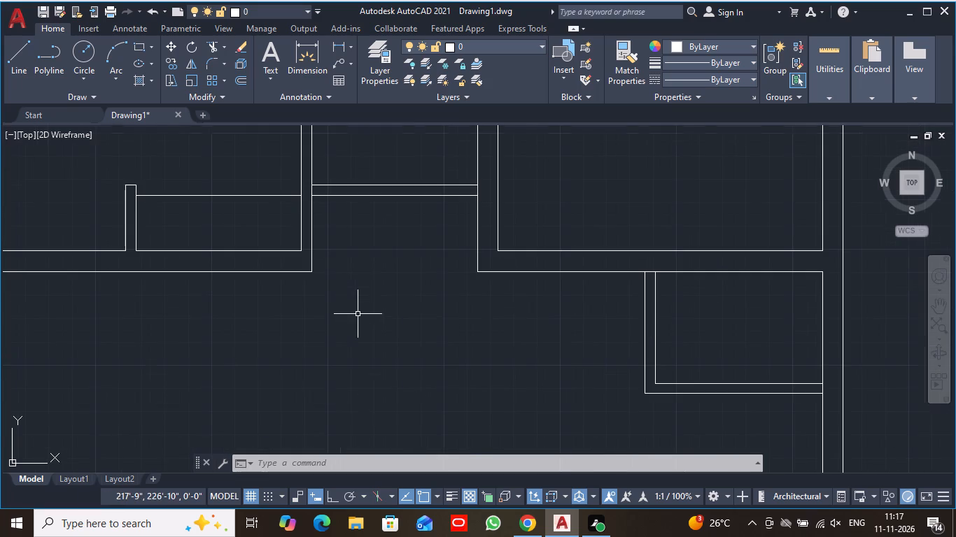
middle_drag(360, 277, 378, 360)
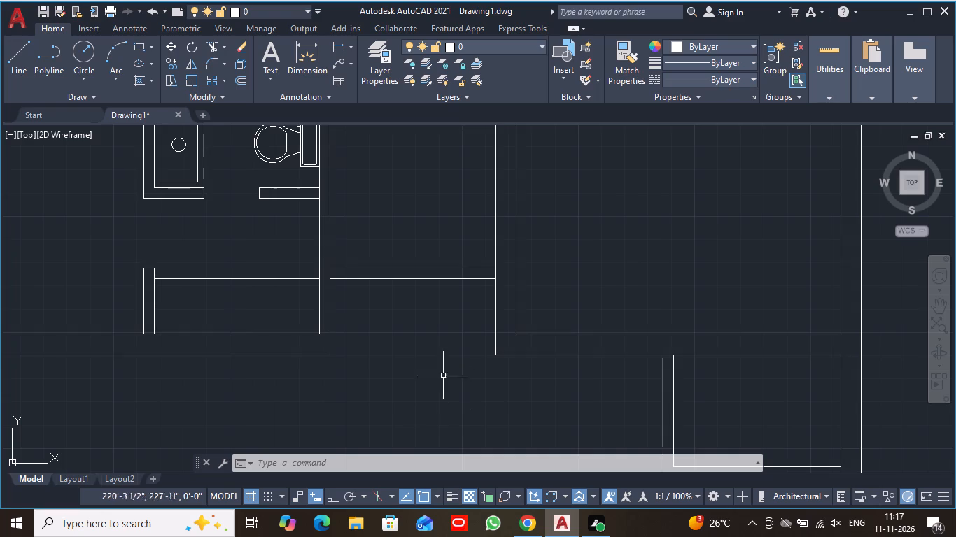
Move both lines of the partition above the recess down about 1' toward the large room.
click(167, 45)
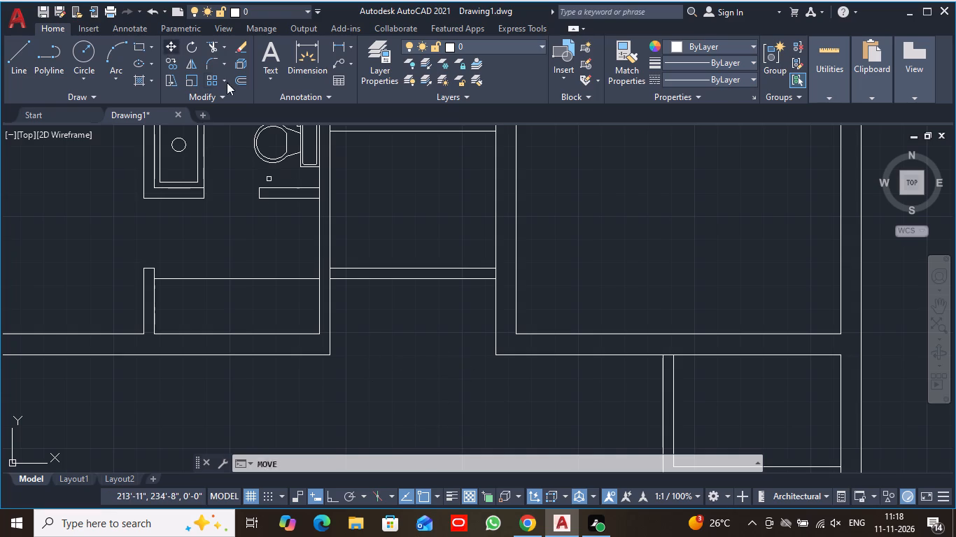
click(416, 268)
click(420, 278)
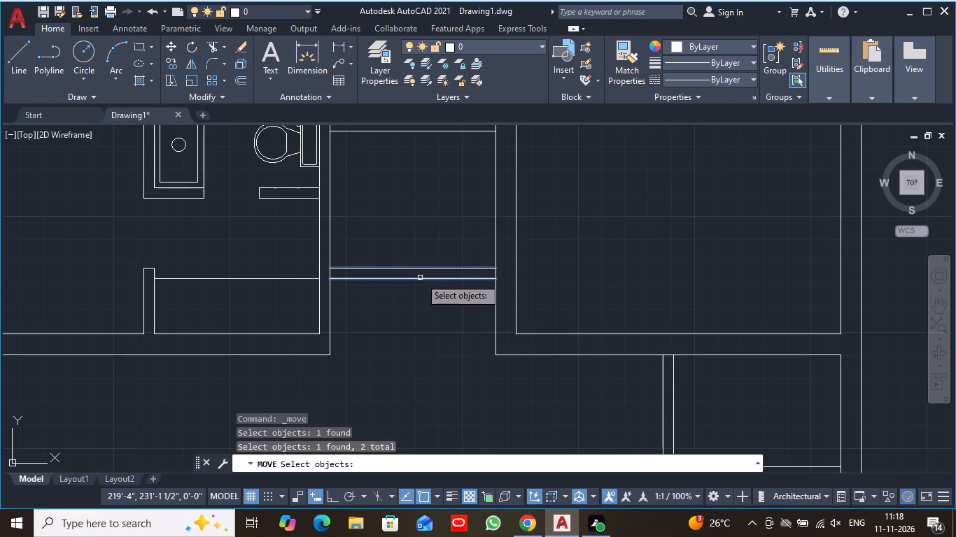
key(Return)
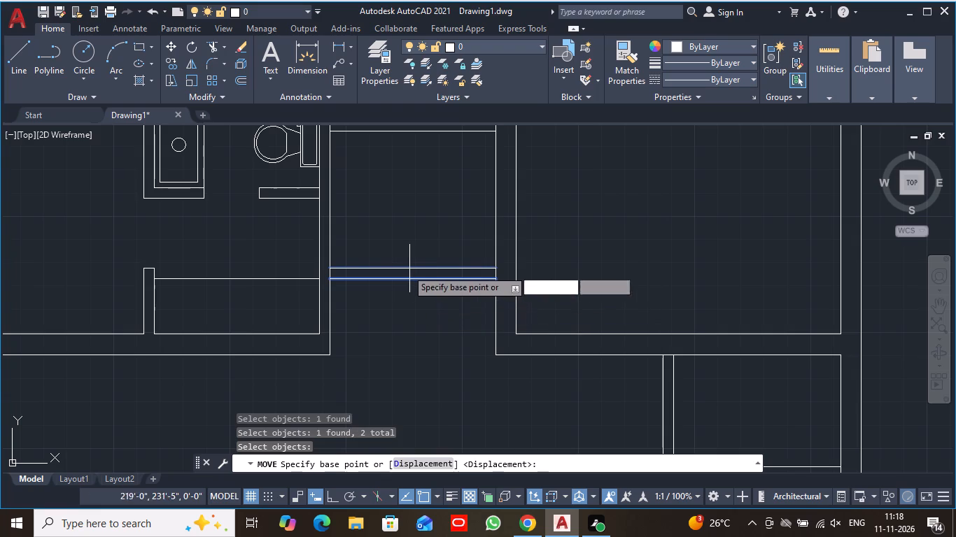
drag(414, 269, 414, 285)
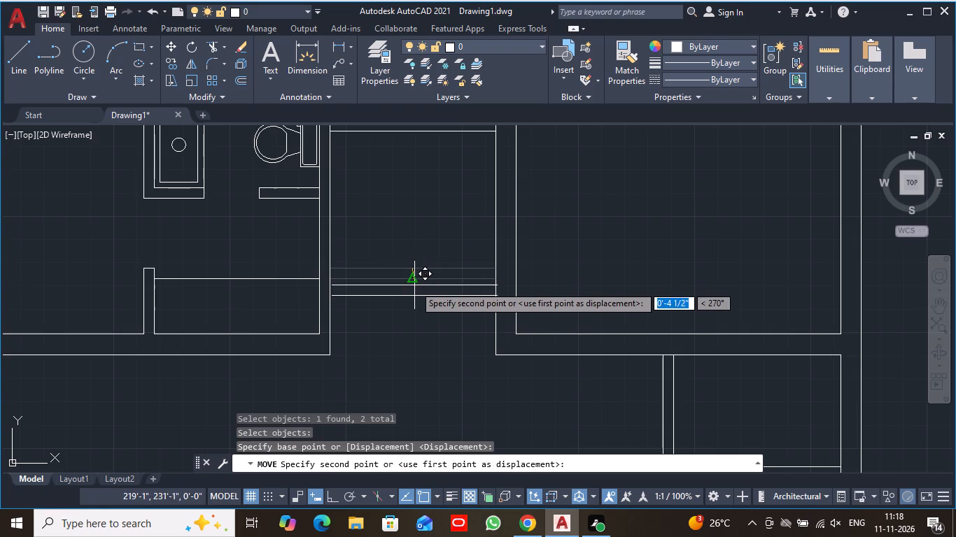
drag(414, 285, 414, 292)
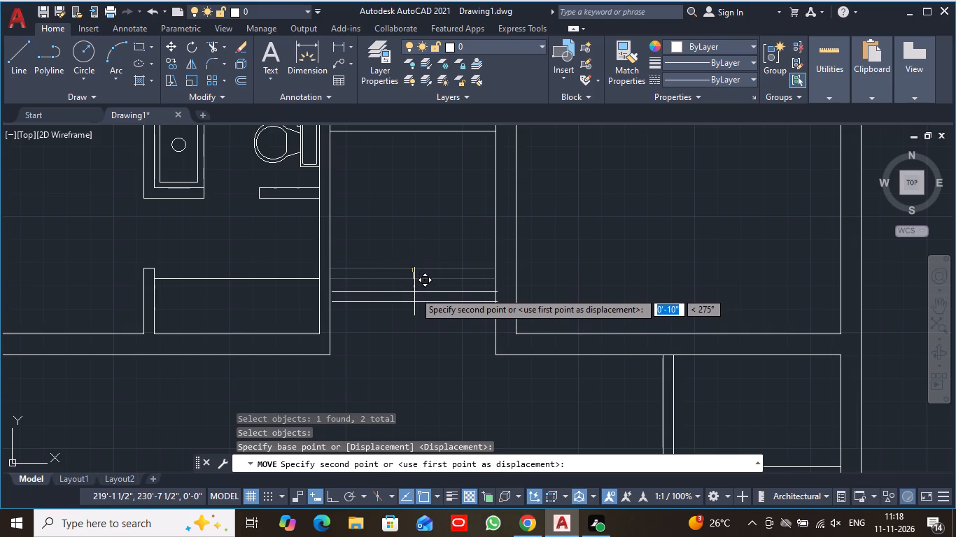
drag(414, 292, 414, 295)
click(414, 295)
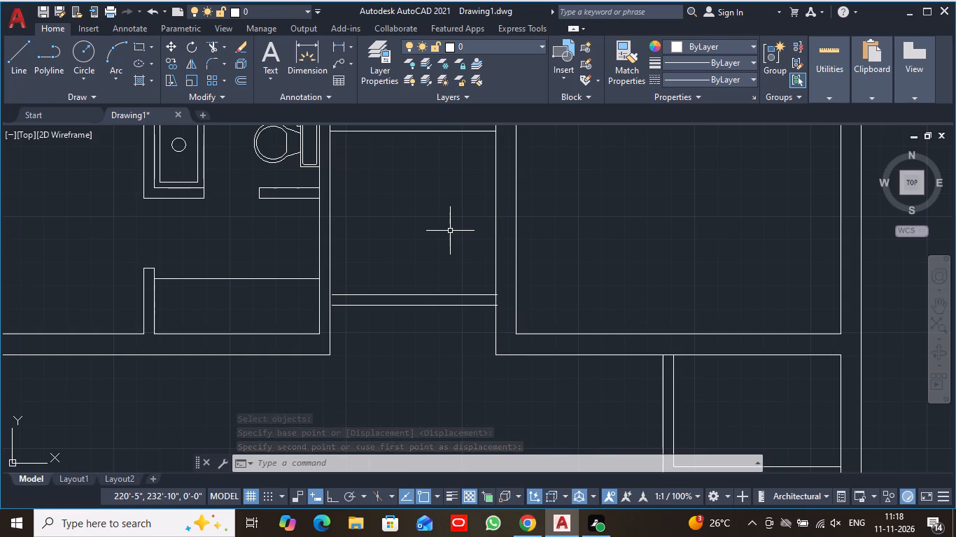
Extend the west ends of both moved partition lines to the middle room's west wall line.
text(ext)
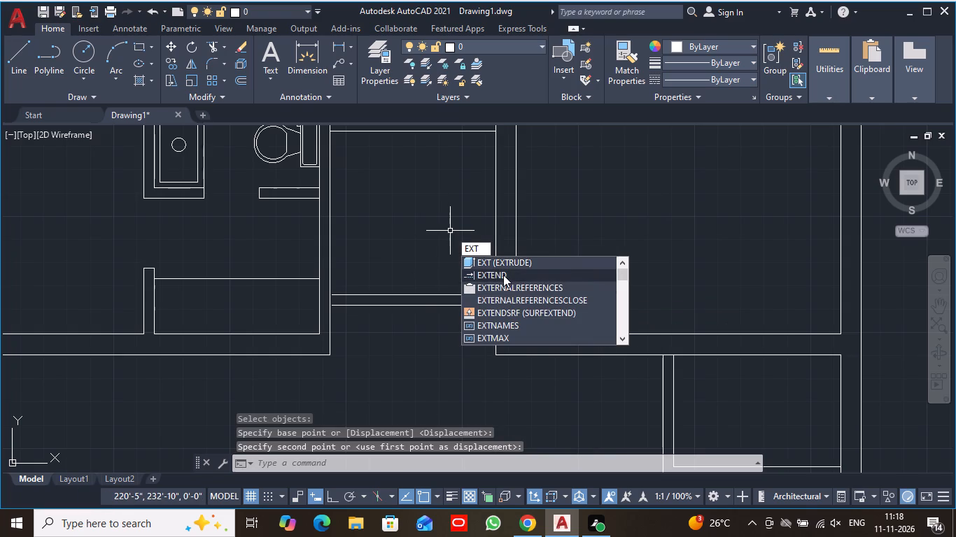
click(503, 275)
scroll(349, 308, up, 4)
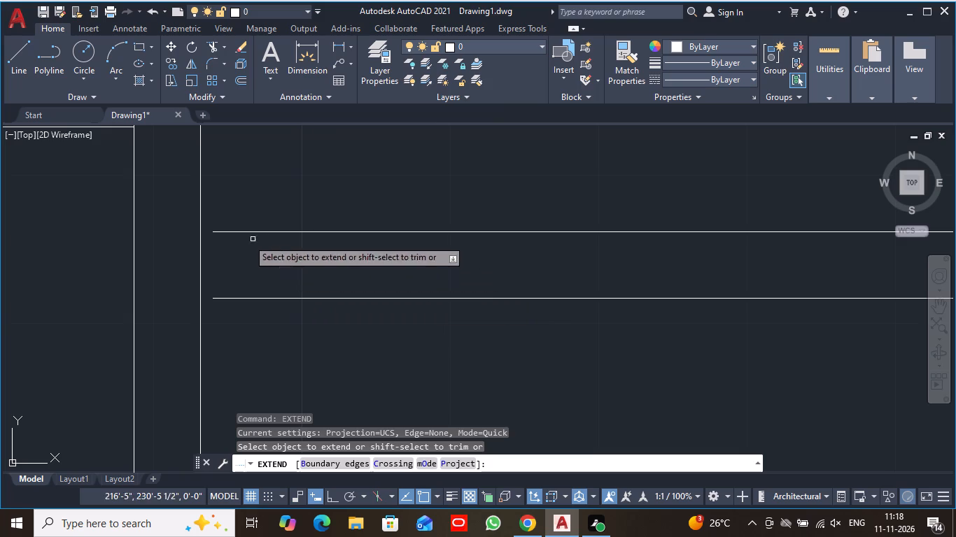
click(215, 232)
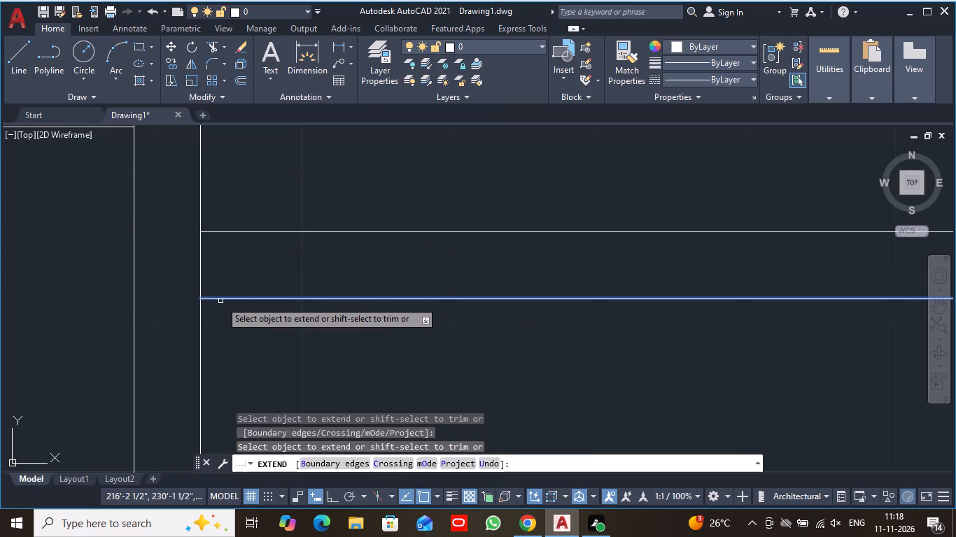
click(220, 301)
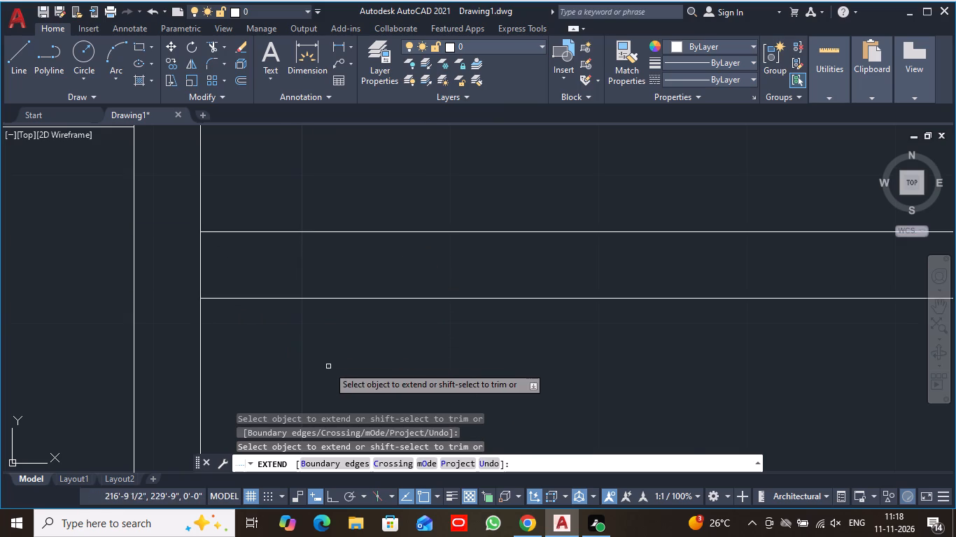
scroll(329, 366, down, 2)
scroll(391, 364, down, 1)
key(Escape)
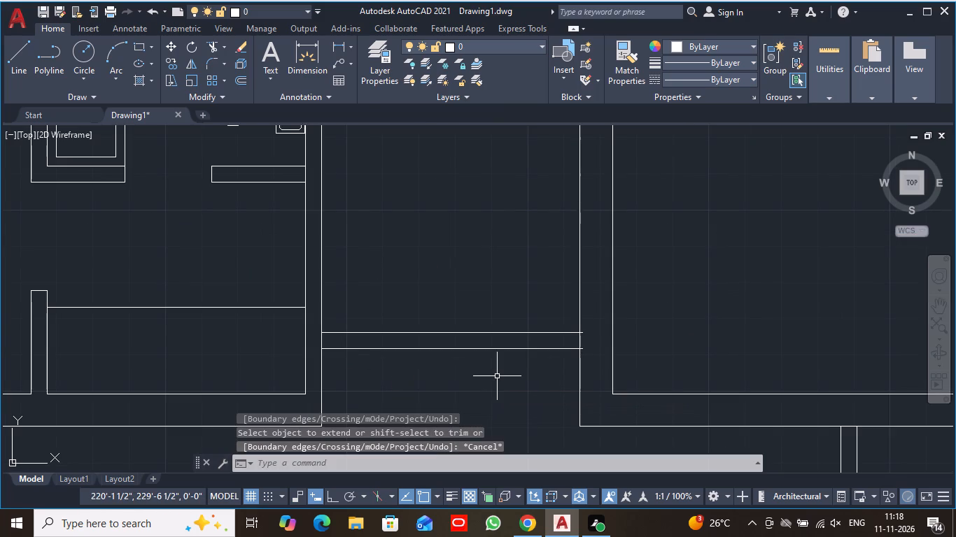
Trim the overhanging east ends of both partition lines at the middle room's east wall line.
text(tr)
click(549, 409)
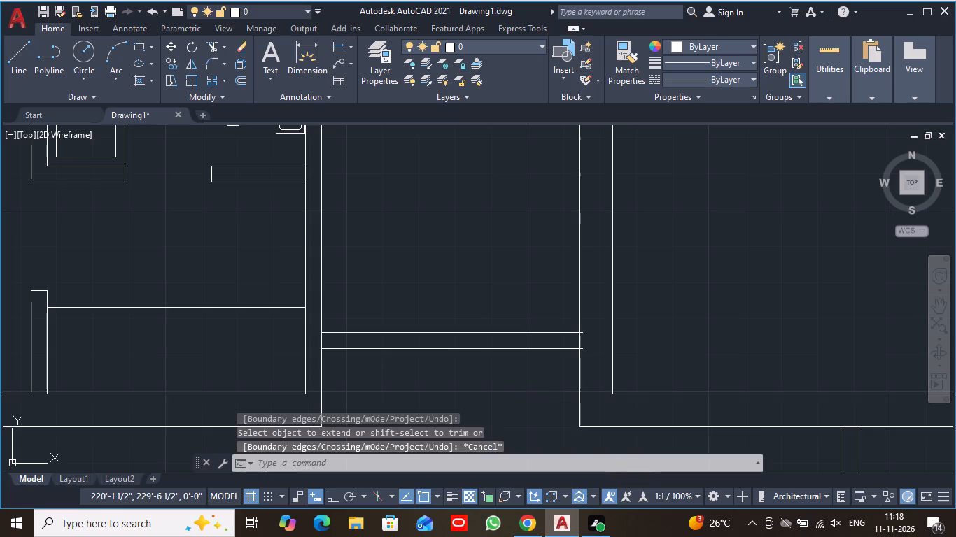
scroll(549, 409, up, 3)
middle_drag(698, 202, 649, 318)
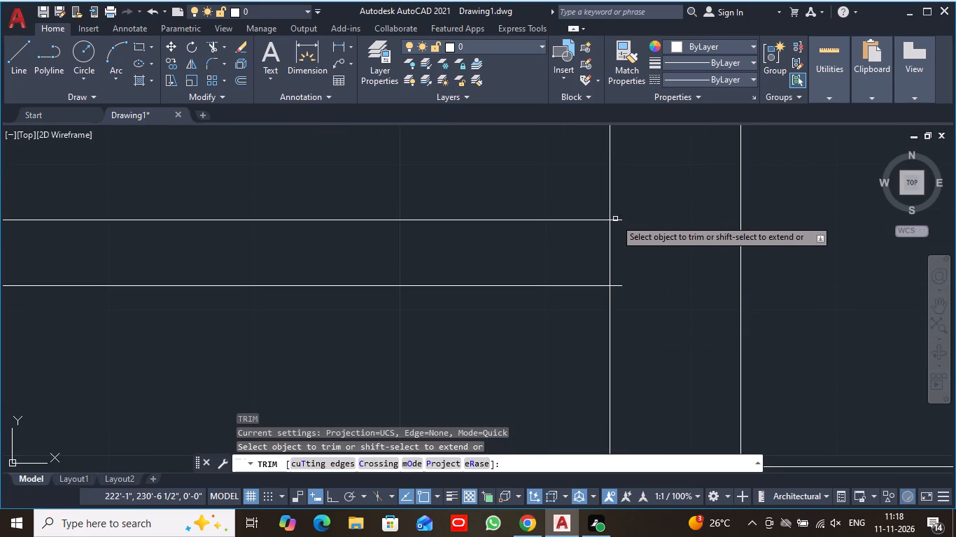
click(615, 220)
click(621, 287)
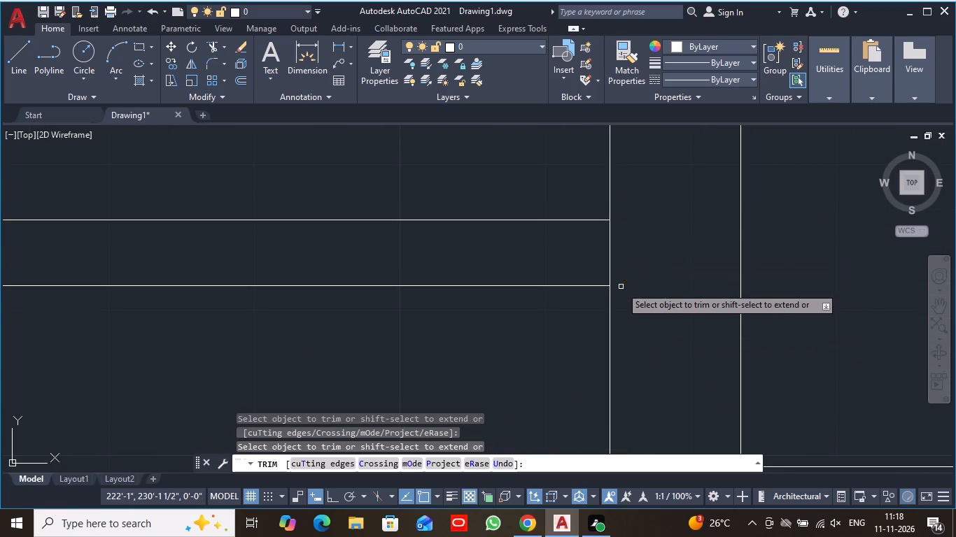
key(Escape)
scroll(642, 262, down, 3)
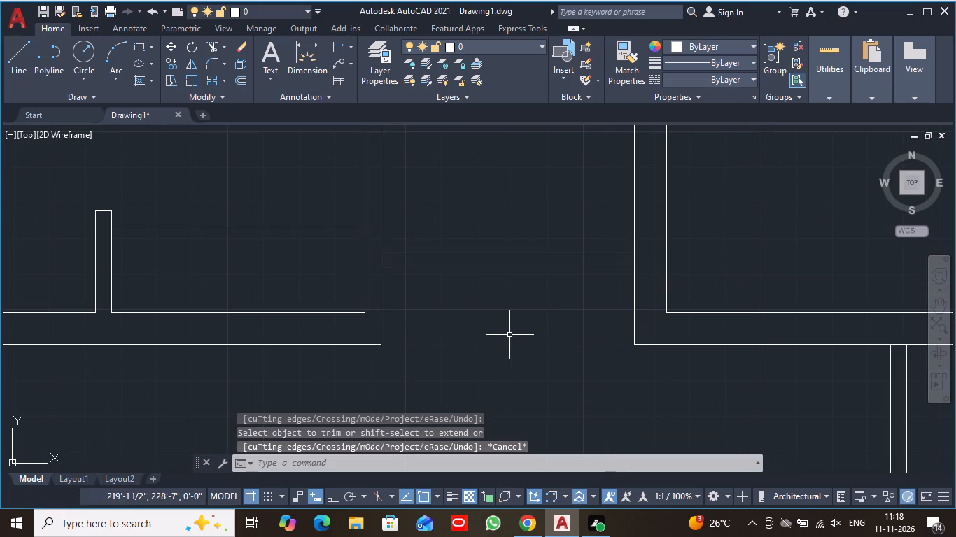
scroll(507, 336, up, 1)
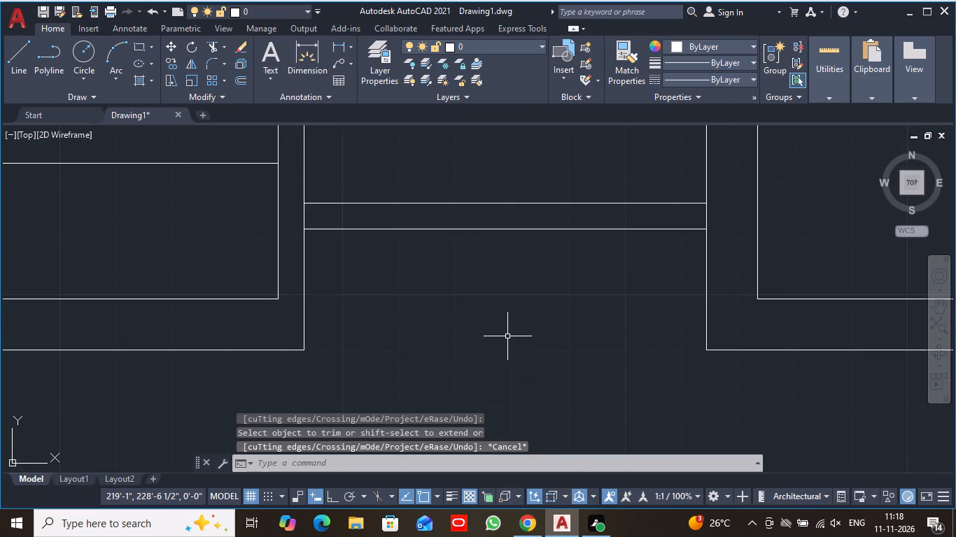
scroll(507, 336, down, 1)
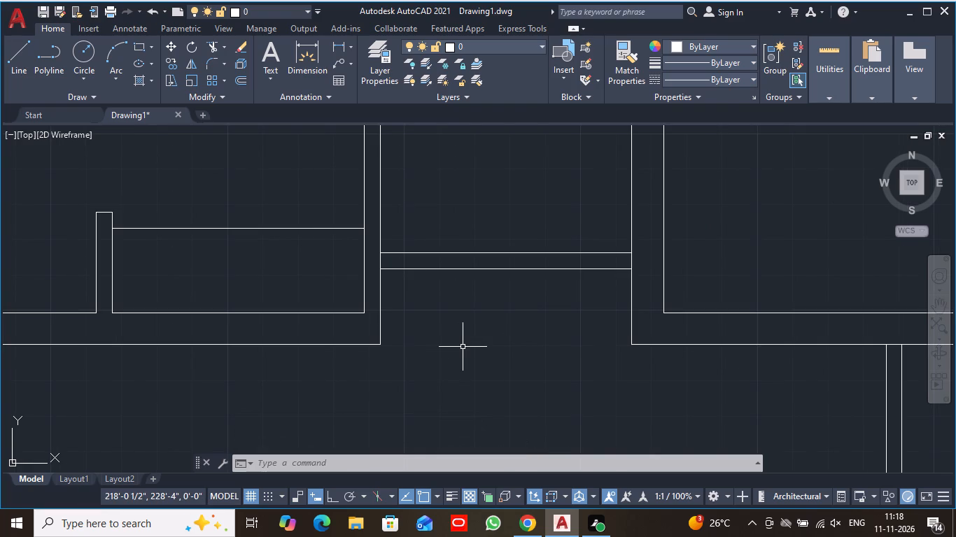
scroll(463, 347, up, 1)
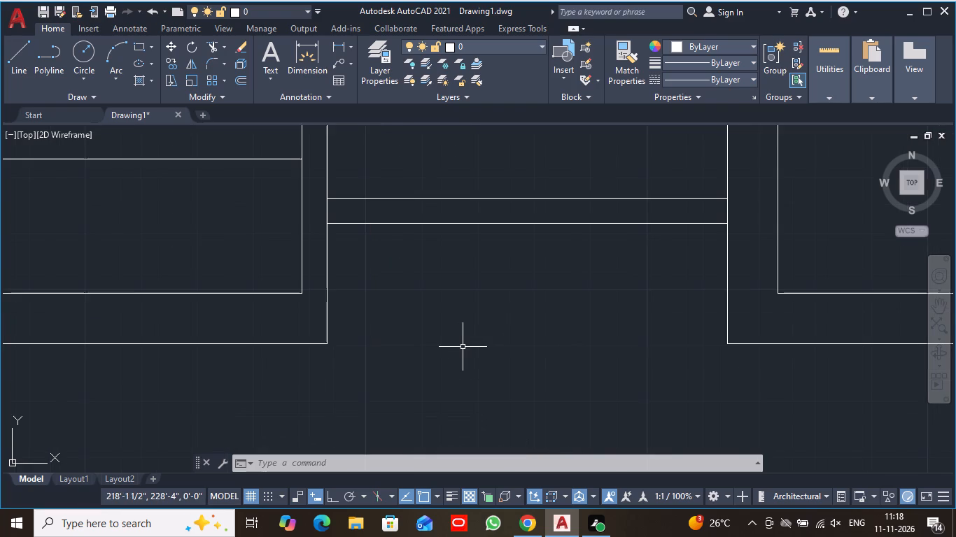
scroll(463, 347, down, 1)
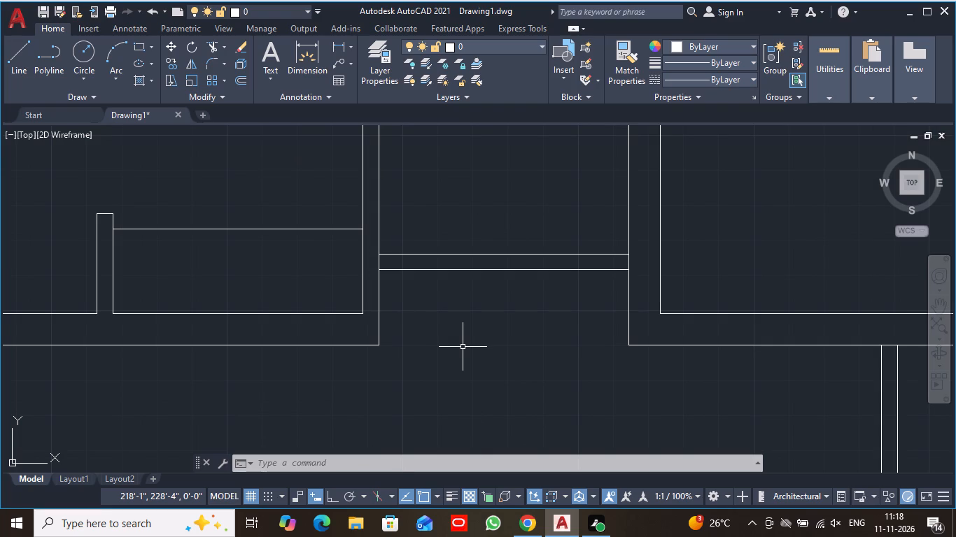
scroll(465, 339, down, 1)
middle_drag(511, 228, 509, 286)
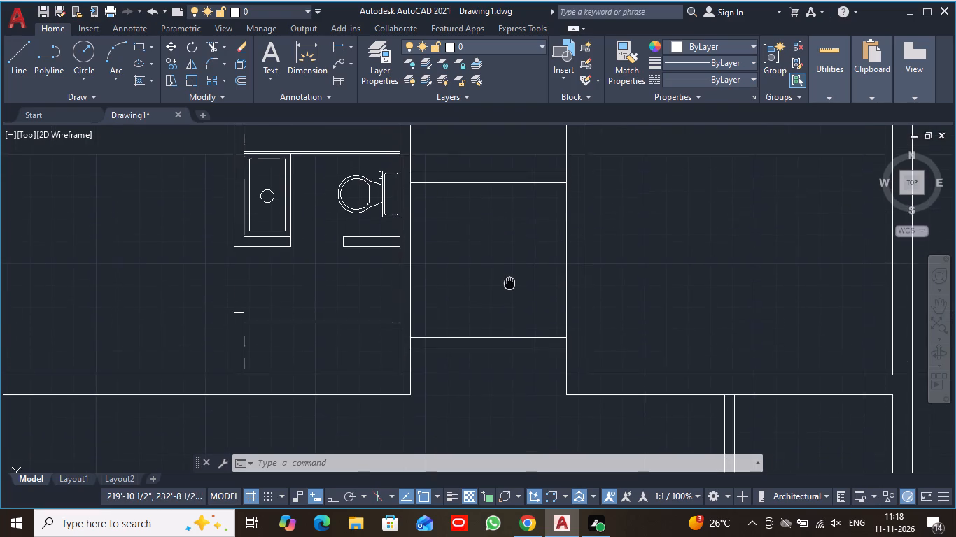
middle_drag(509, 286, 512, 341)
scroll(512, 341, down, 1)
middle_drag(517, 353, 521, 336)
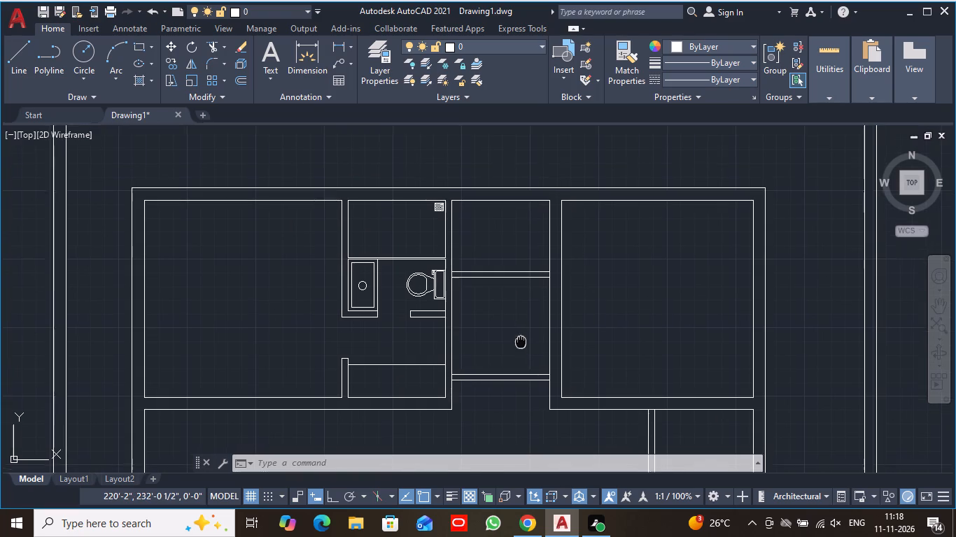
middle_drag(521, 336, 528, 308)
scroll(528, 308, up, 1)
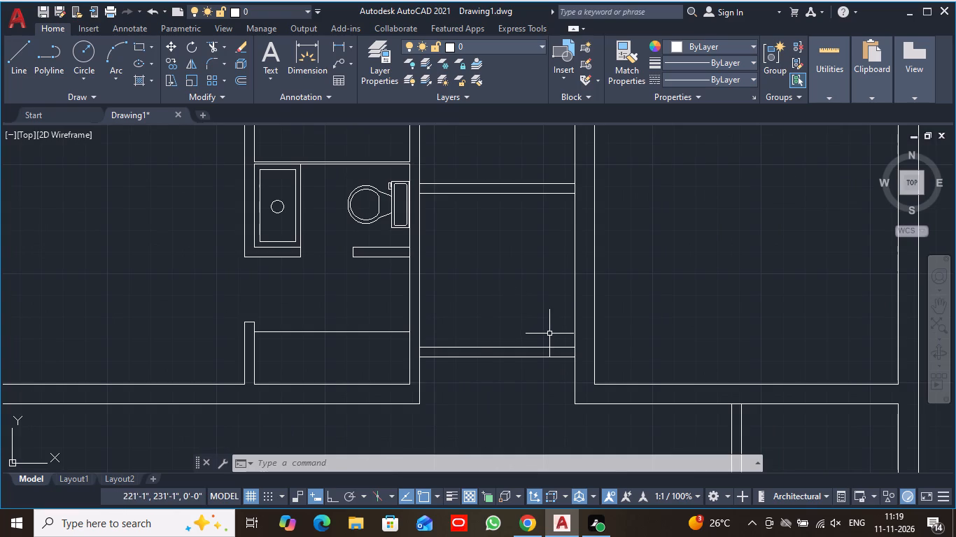
Offset the west wall line of the lower middle room and recess 2.5' eastward.
click(241, 79)
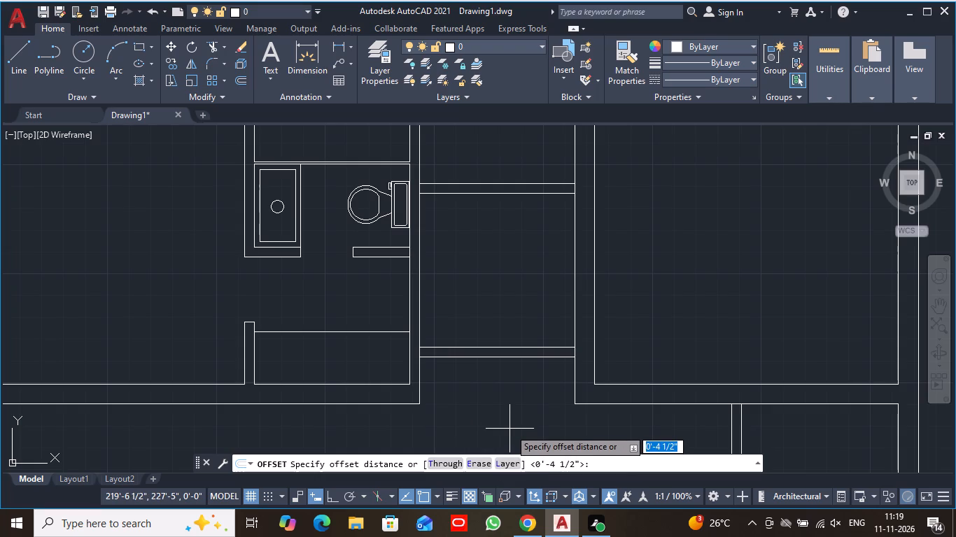
scroll(509, 429, down, 1)
middle_drag(509, 429, 508, 420)
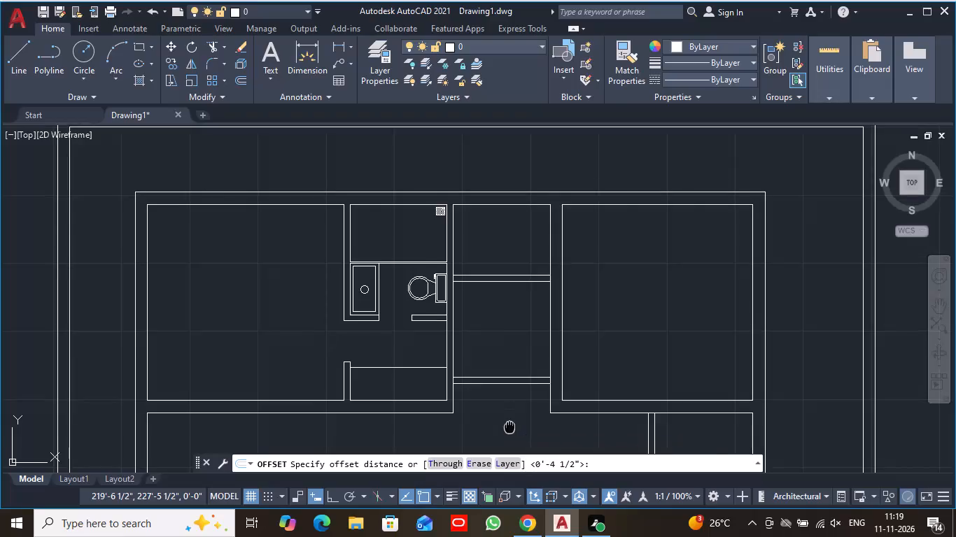
middle_drag(508, 420, 476, 354)
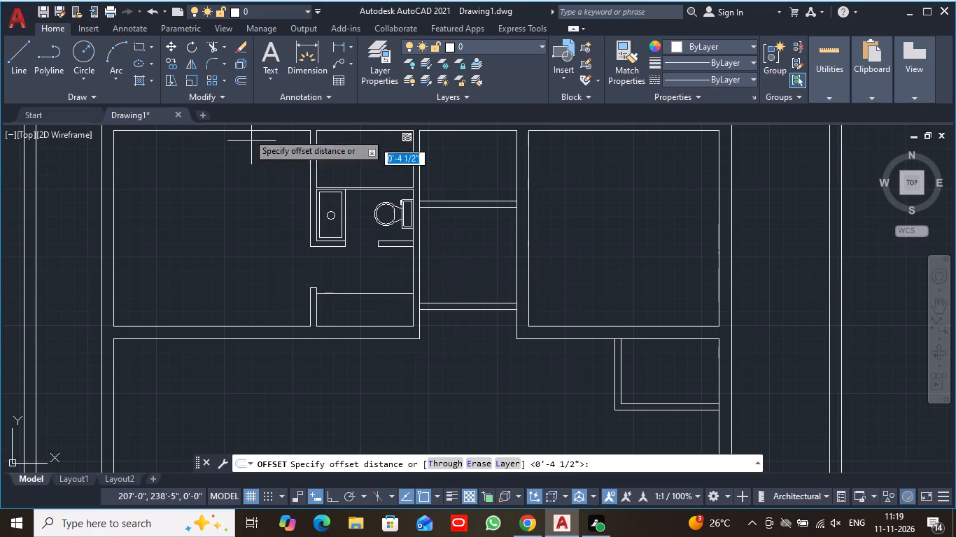
key(2)
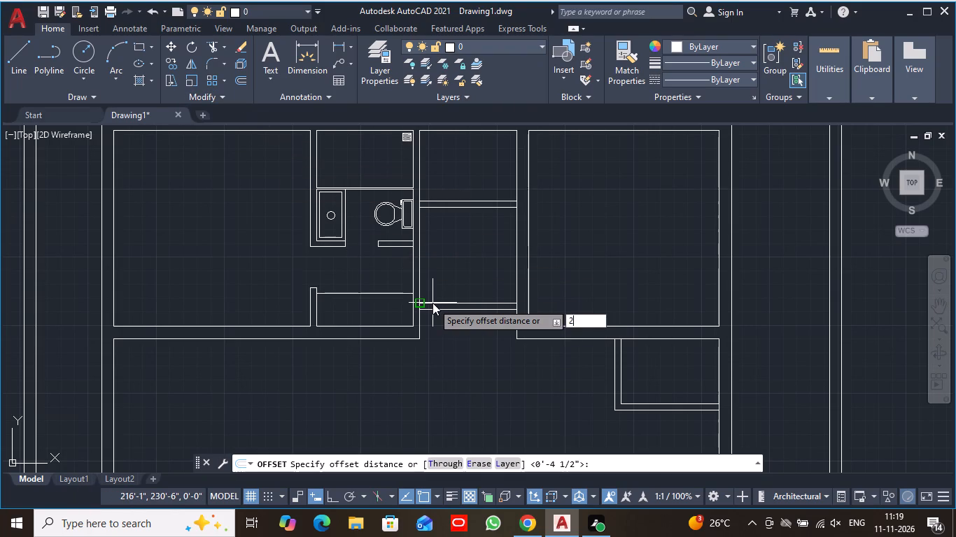
text(.5)
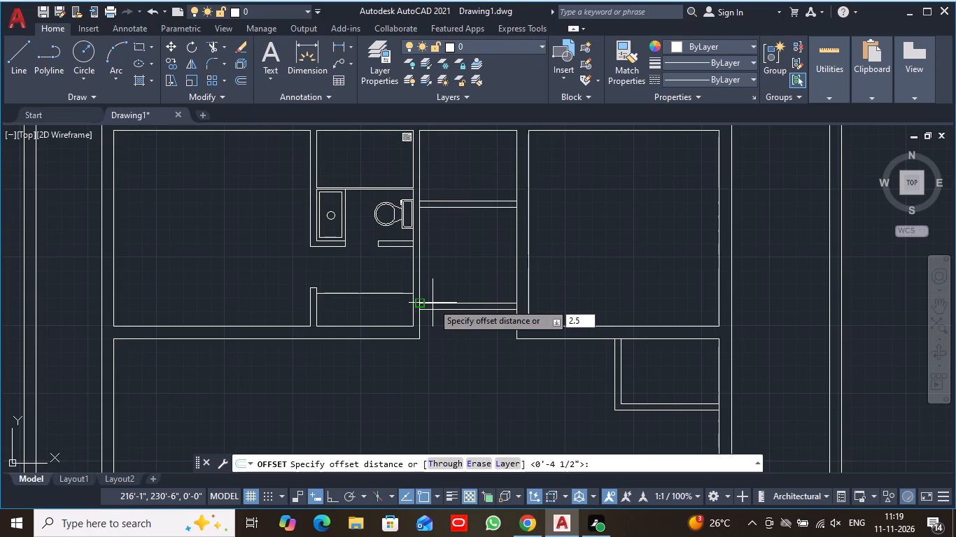
key(apostrophe)
key(Return)
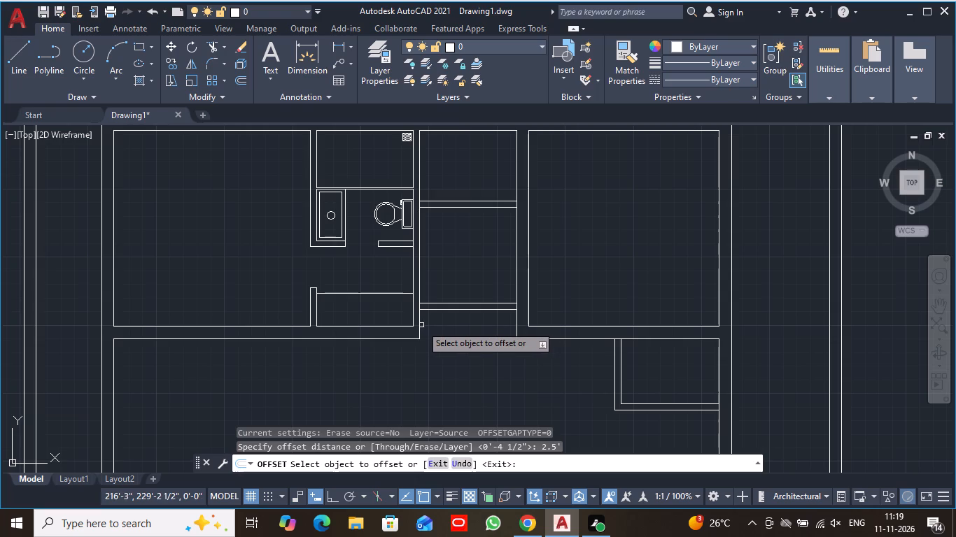
click(420, 326)
click(444, 332)
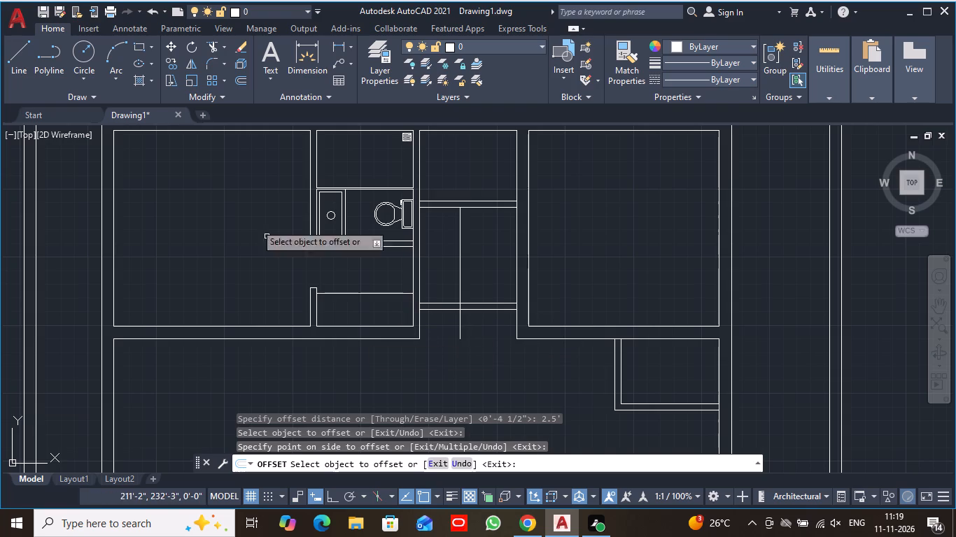
key(Escape)
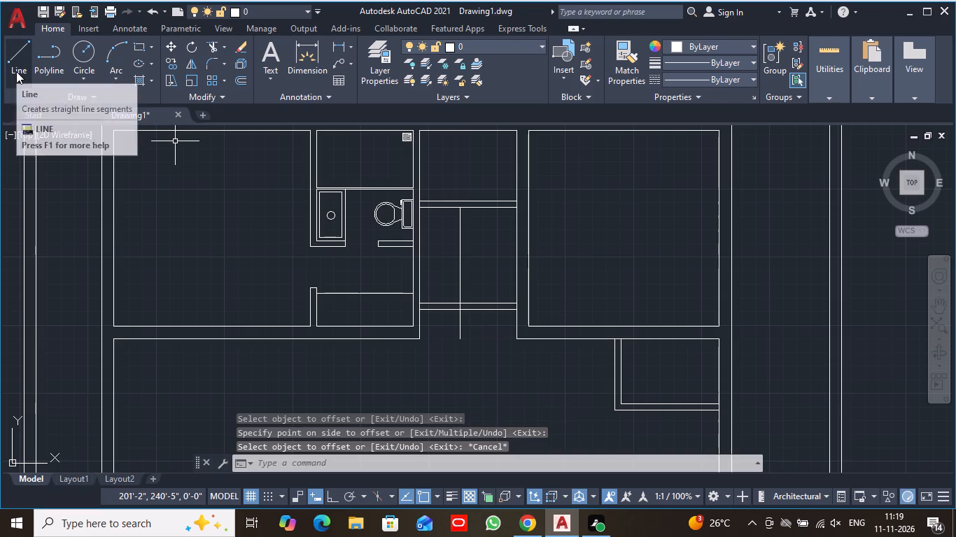
Draw a 2'-6" horizontal line across the recess opening from its west wall corner to the lower end of the offset line.
click(16, 71)
scroll(409, 367, up, 3)
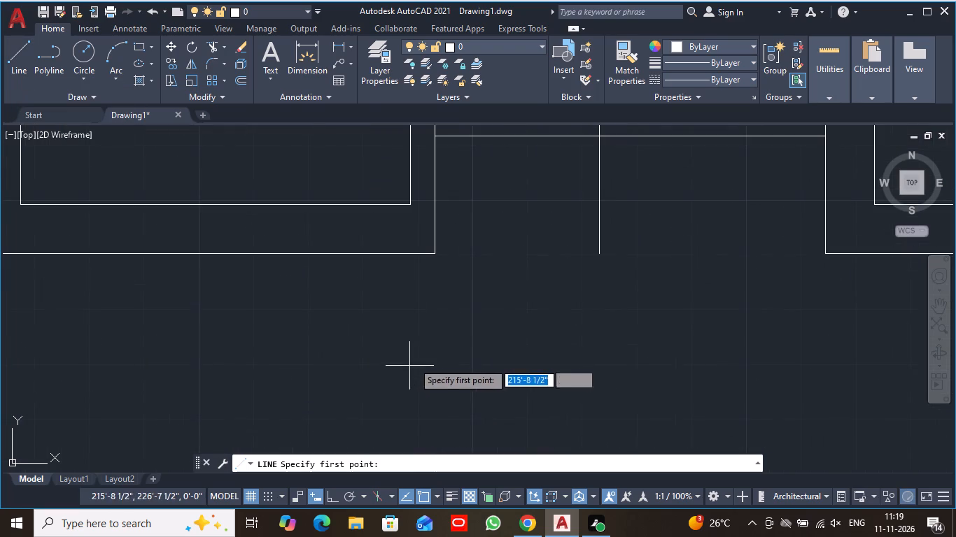
scroll(487, 292, up, 1)
middle_drag(487, 292, 435, 319)
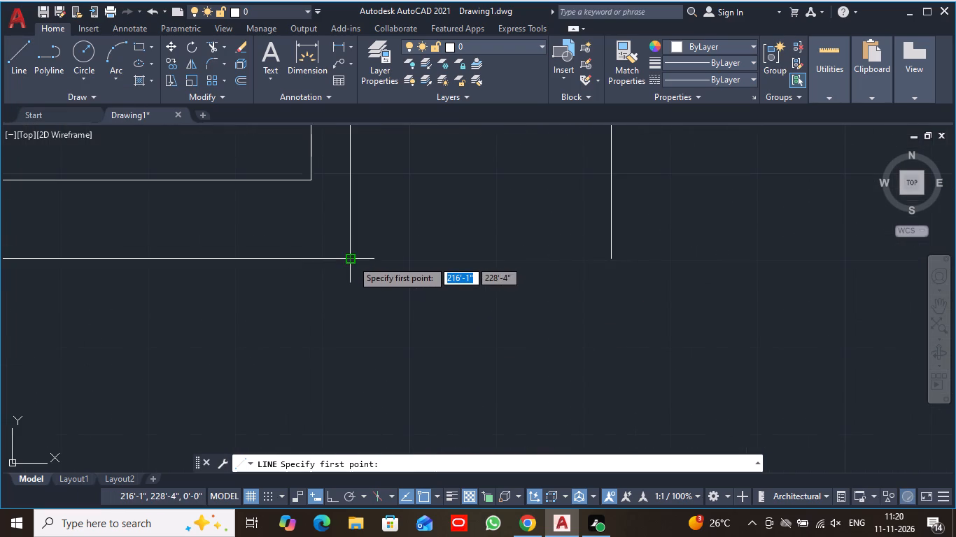
click(352, 260)
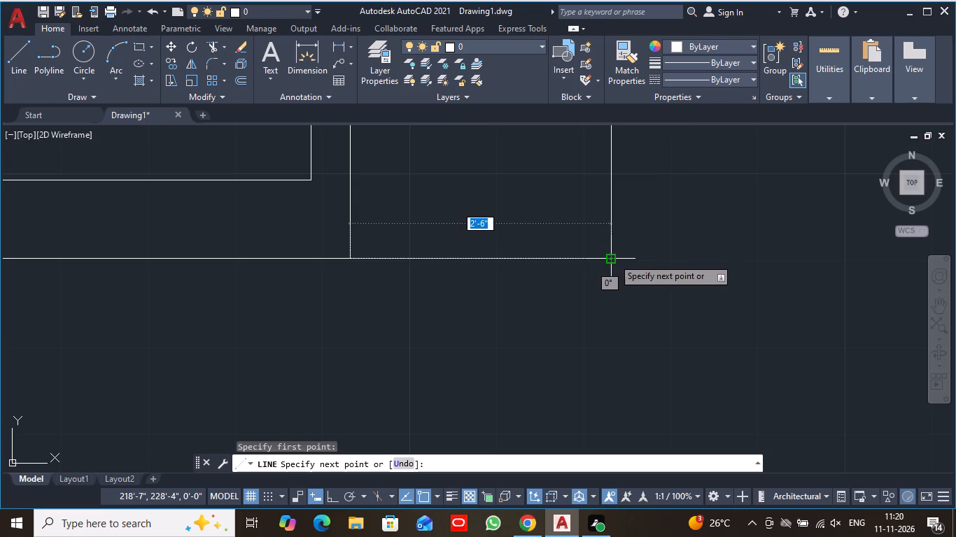
click(613, 258)
key(Escape)
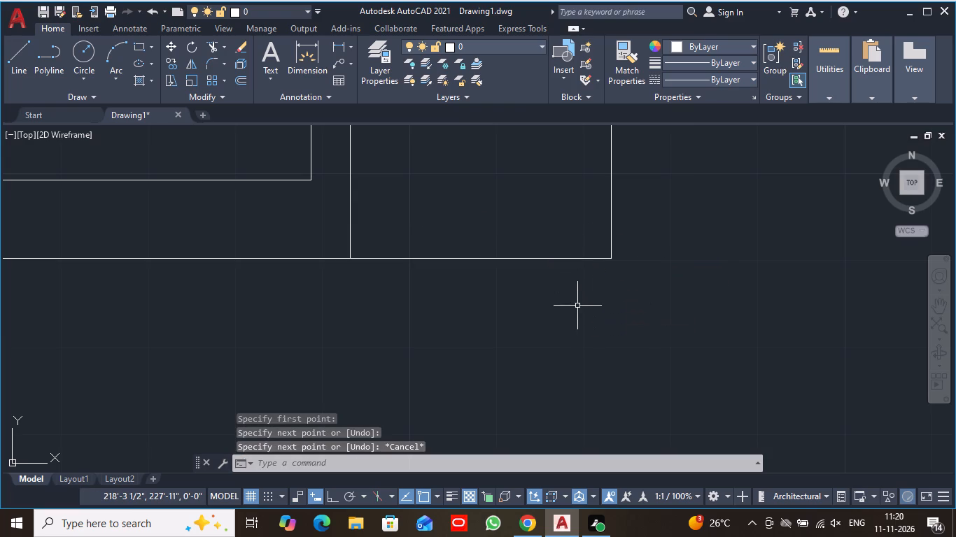
scroll(472, 270, down, 2)
middle_drag(483, 231, 465, 261)
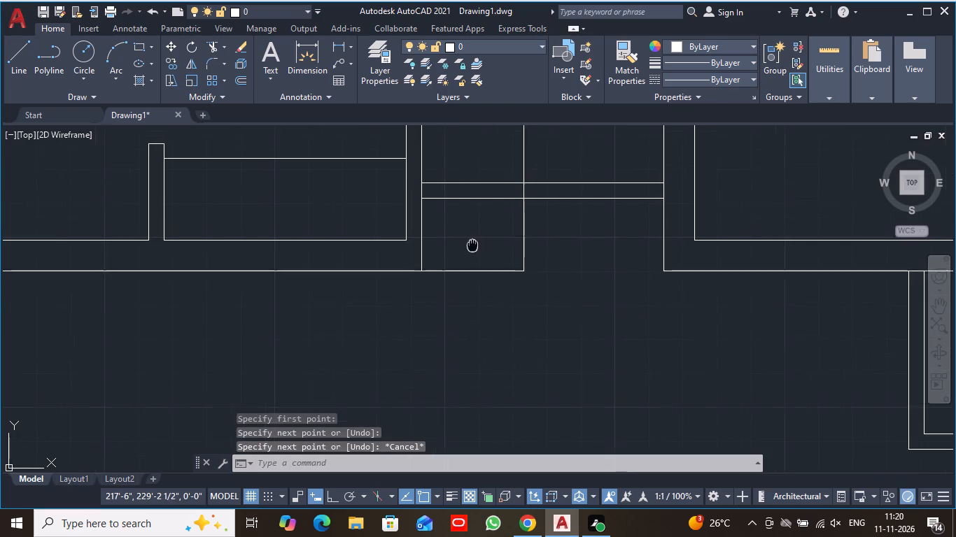
Trim the 2.5' offset line across the partition and through the lower middle room, keeping only its recess portion.
middle_drag(465, 261, 446, 297)
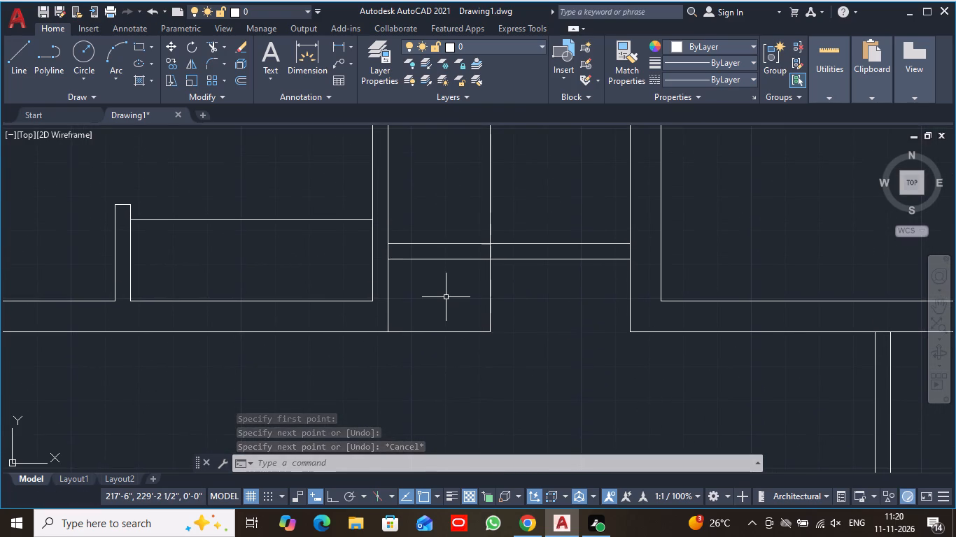
text(tr)
key(Return)
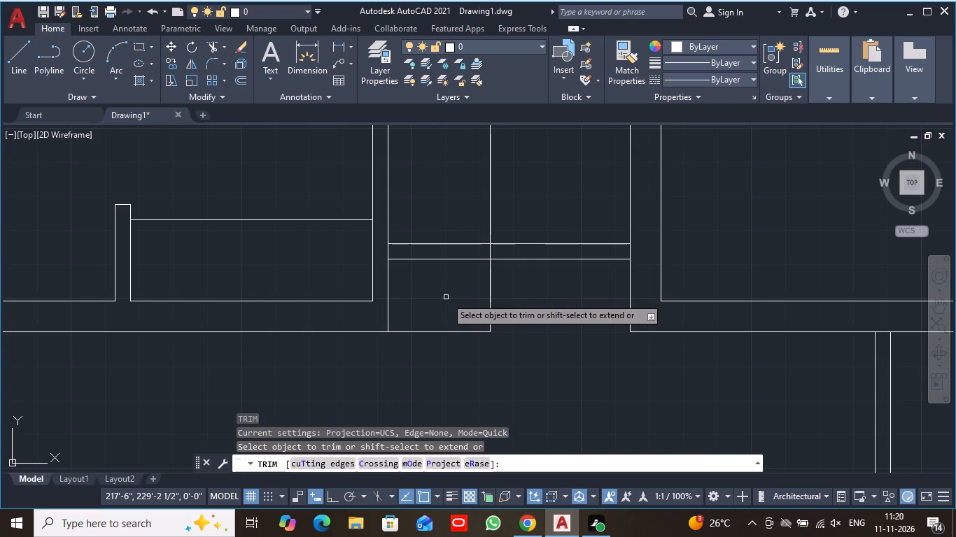
scroll(474, 282, up, 4)
middle_drag(554, 162, 558, 315)
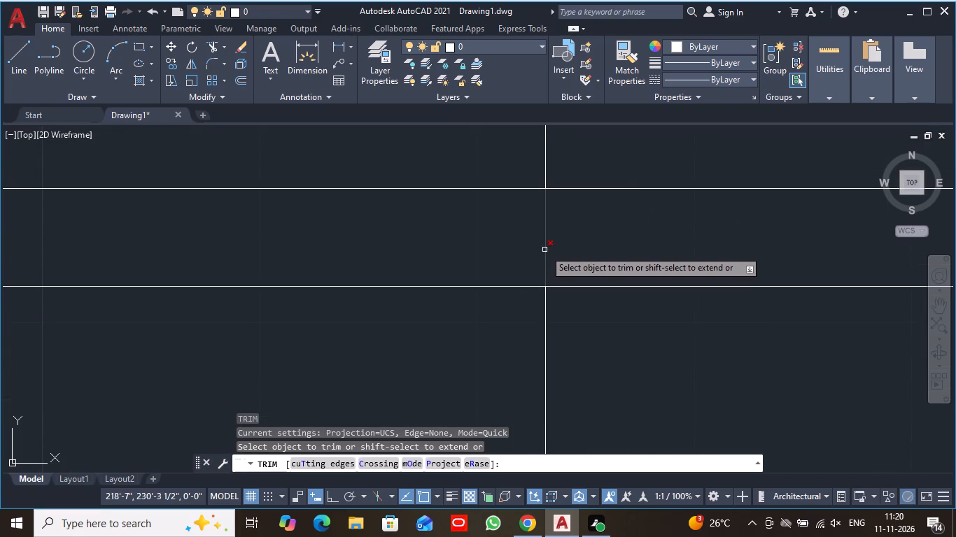
click(544, 250)
key(Escape)
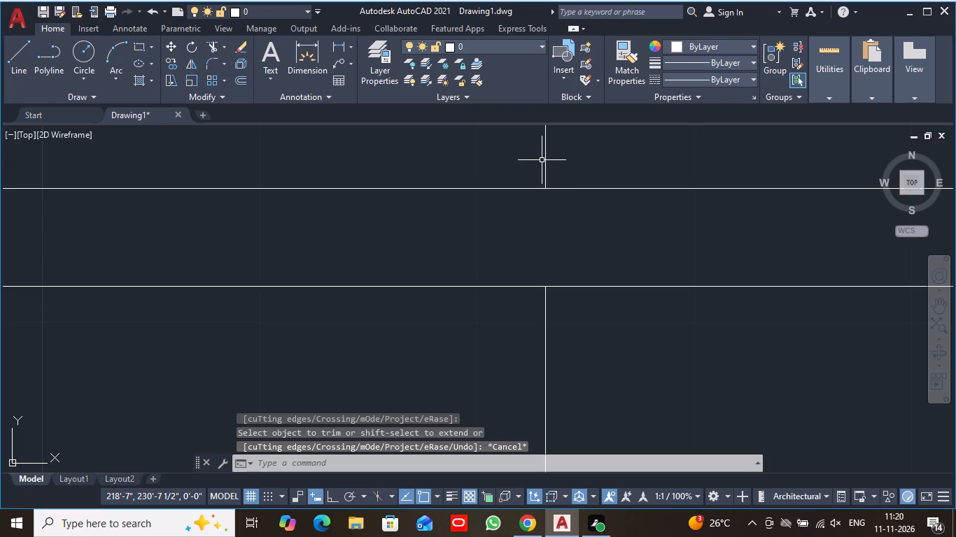
text(tr)
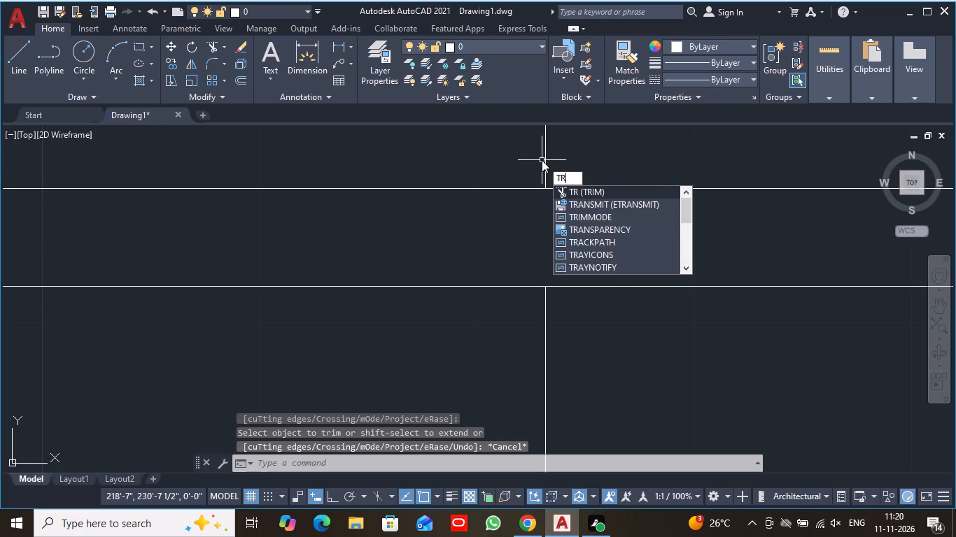
key(Return)
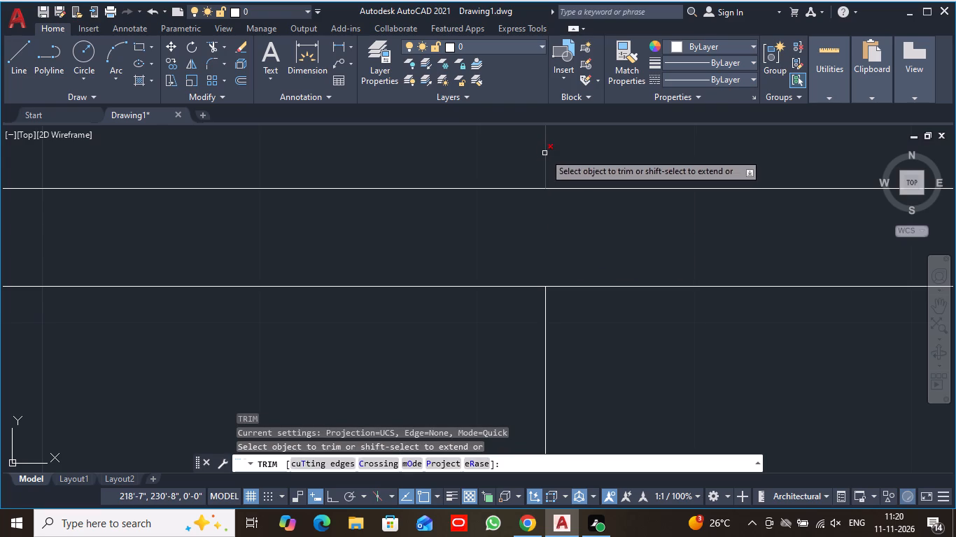
click(544, 153)
key(Escape)
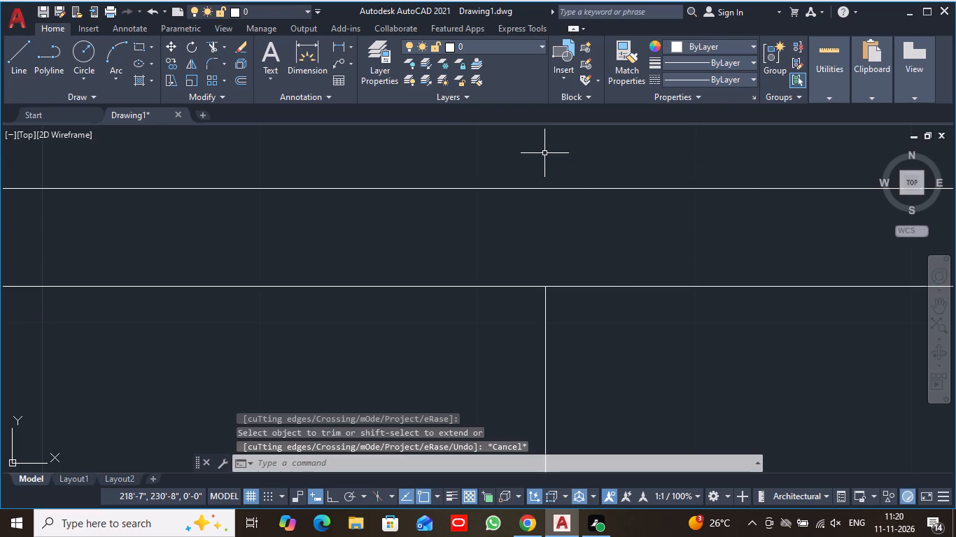
Offset the east and north sides of the small recess box 2.5" inward.
scroll(544, 153, down, 5)
middle_drag(565, 227, 565, 336)
scroll(569, 288, down, 1)
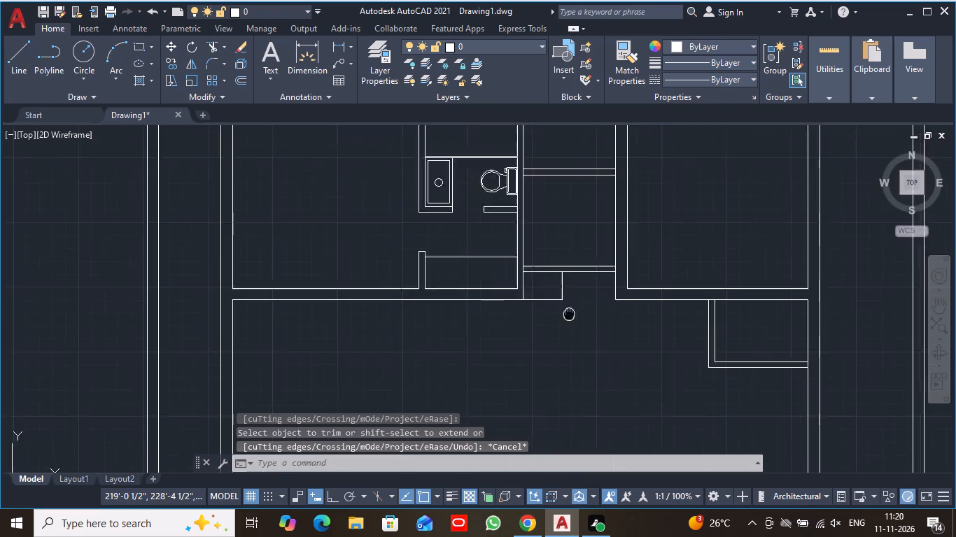
middle_drag(565, 336, 558, 364)
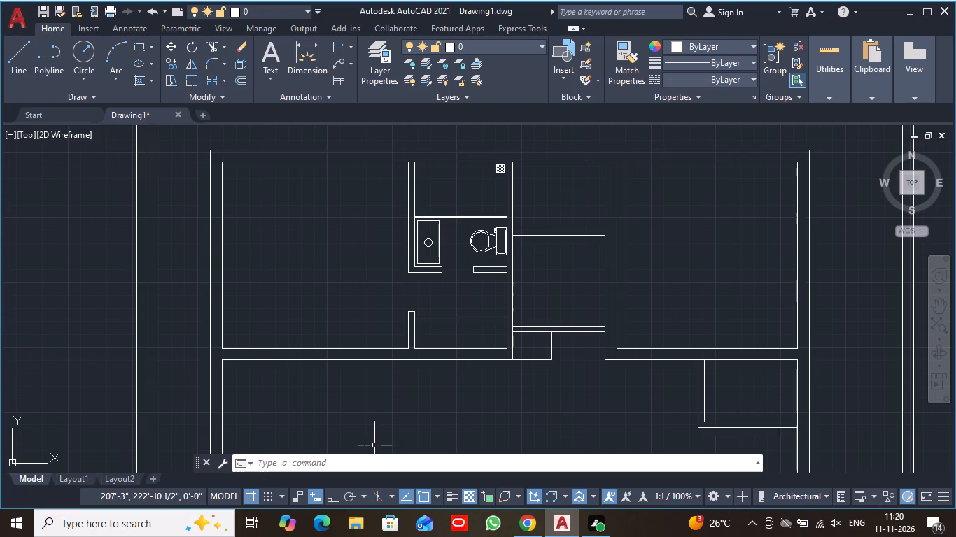
click(239, 80)
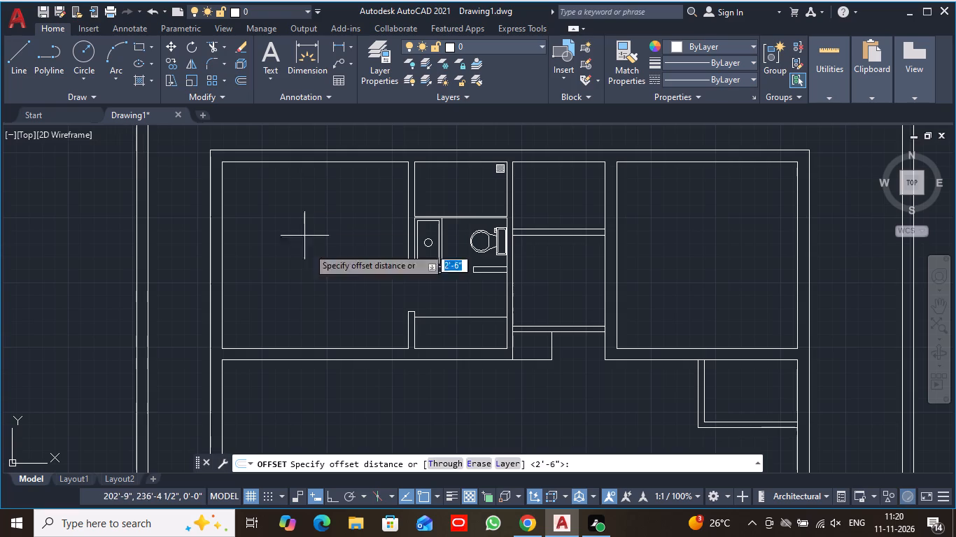
key(2)
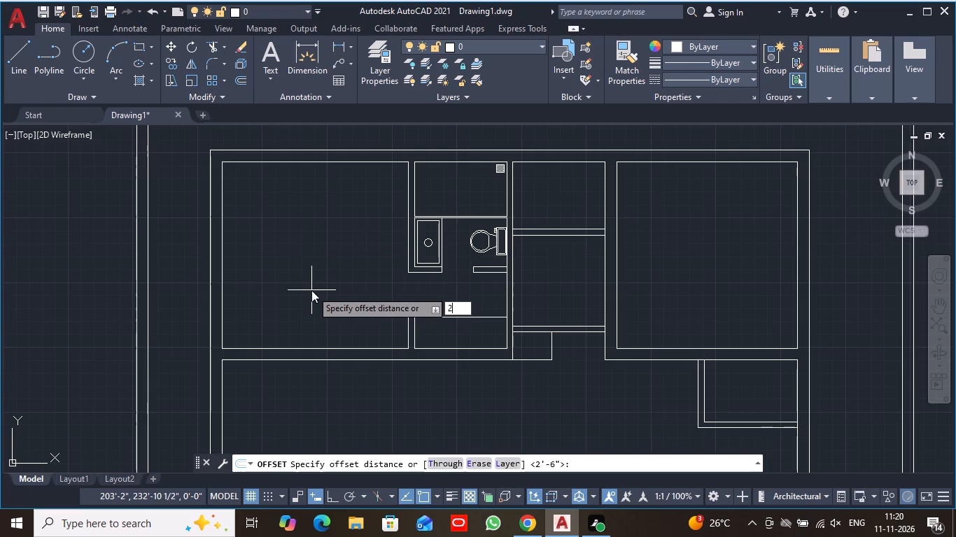
text(.5)
key(shift+quotedbl)
key(Return)
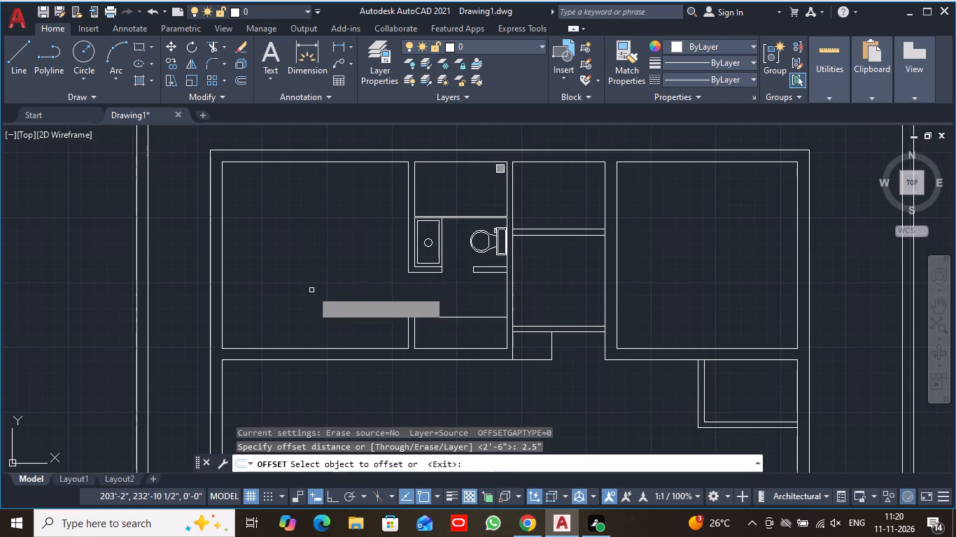
scroll(542, 387, up, 3)
middle_drag(538, 368, 427, 429)
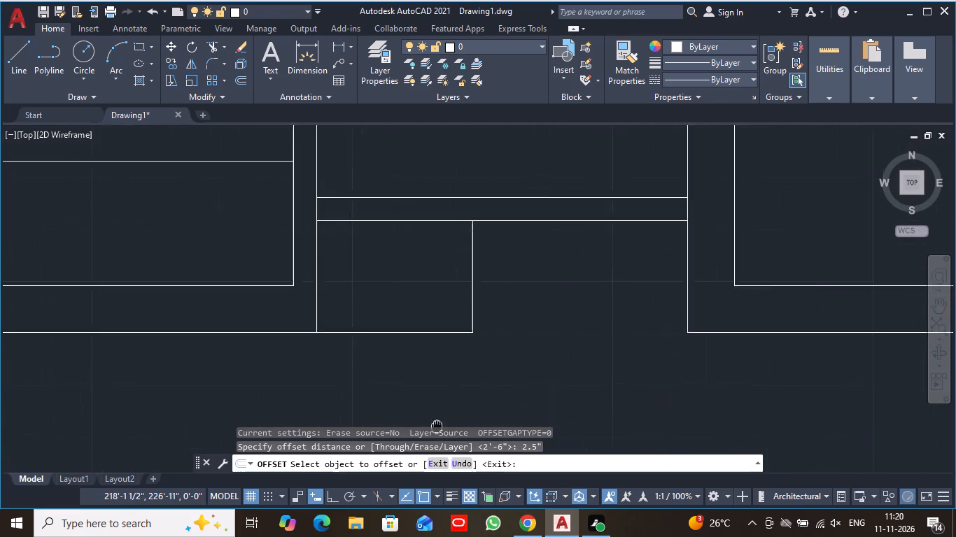
middle_drag(427, 429, 423, 429)
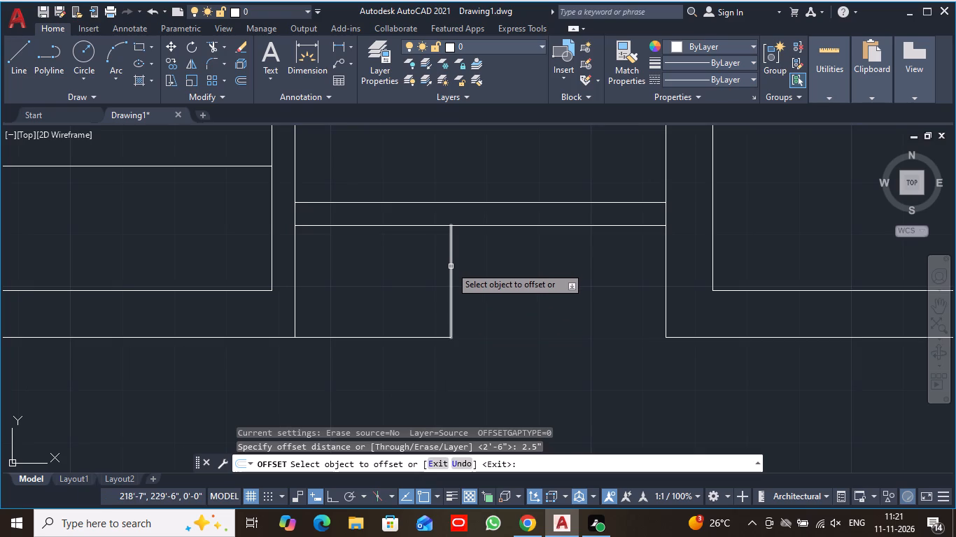
click(451, 266)
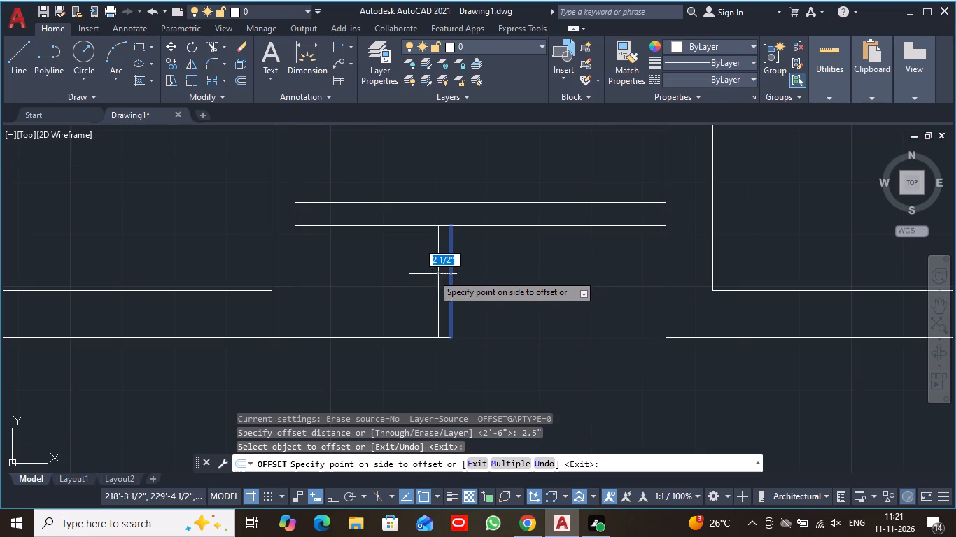
click(424, 276)
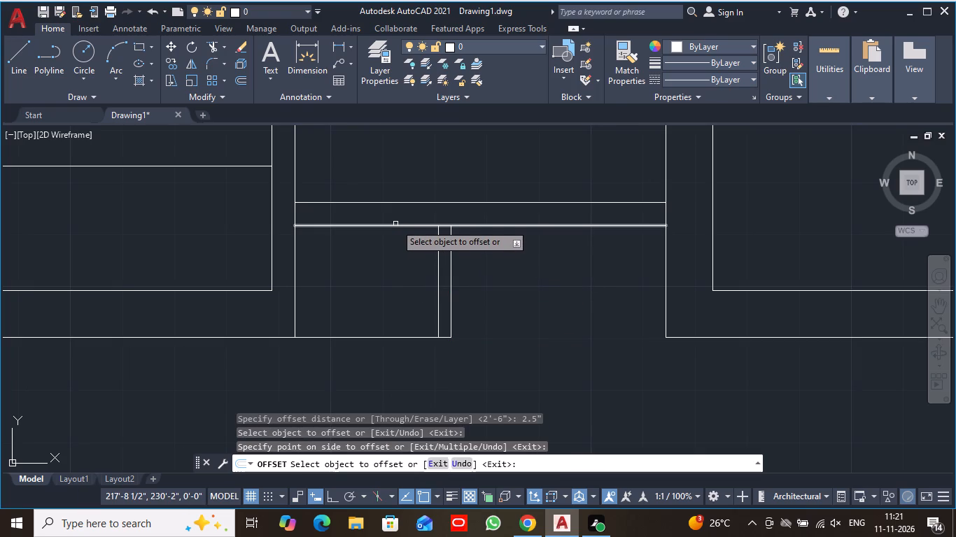
click(395, 225)
click(400, 248)
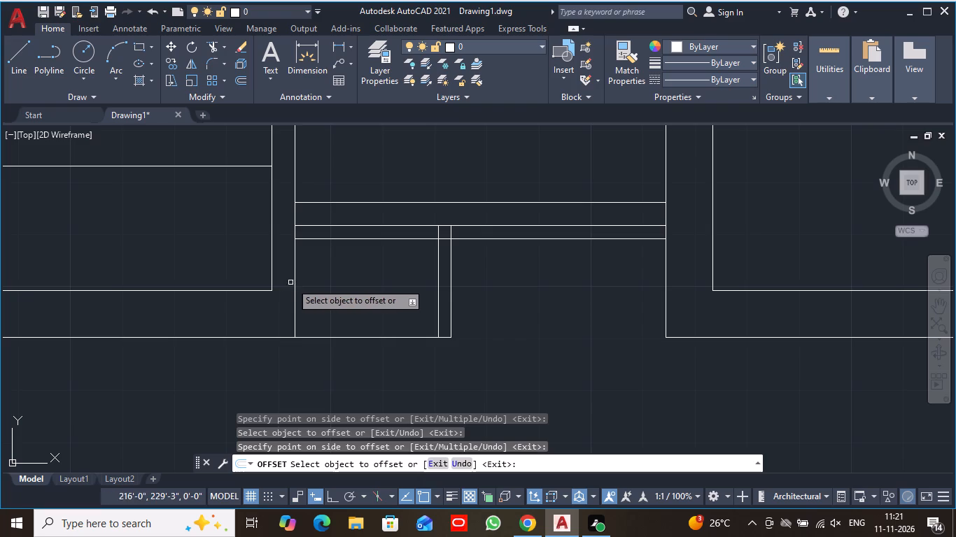
Offset the west and south sides of the small recess box 2.5" inward.
click(295, 280)
click(321, 279)
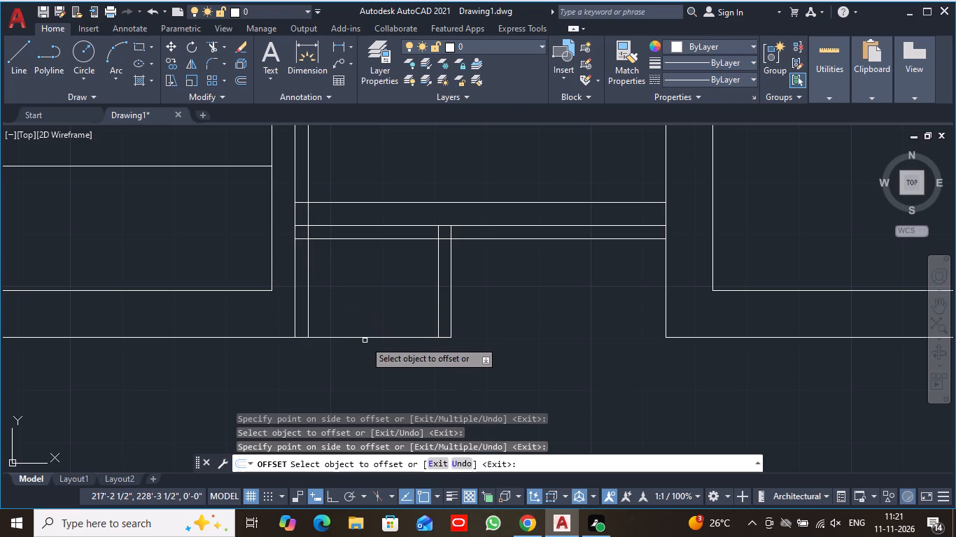
click(365, 341)
click(366, 337)
click(370, 328)
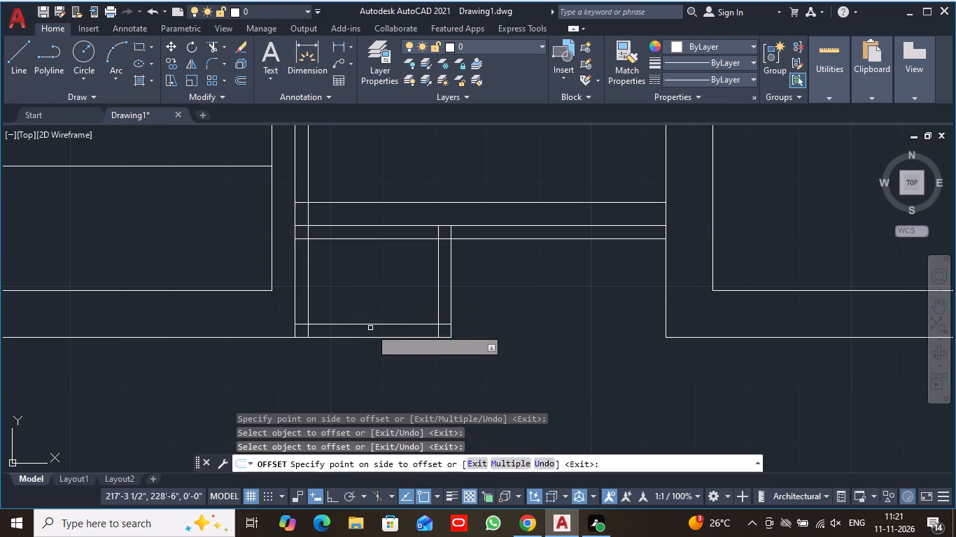
key(Escape)
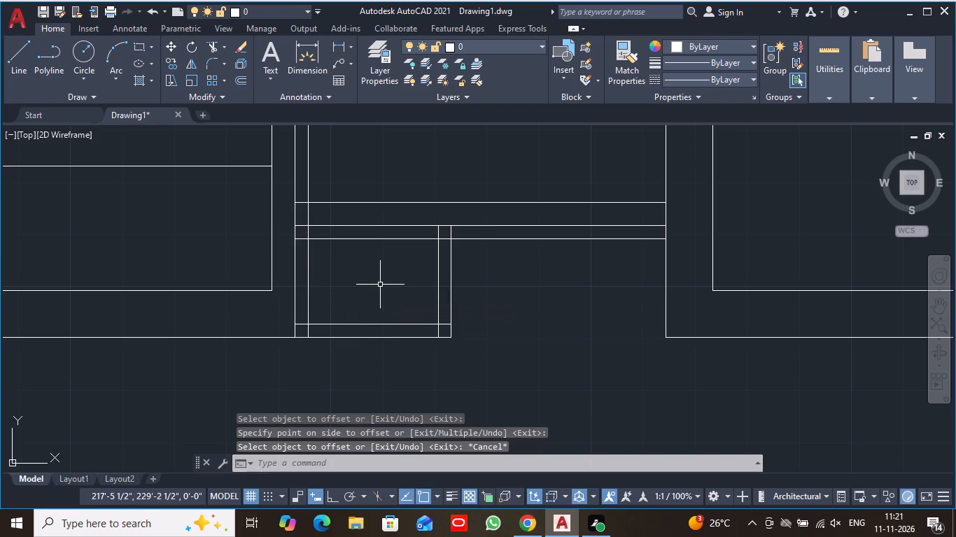
Trim the inner offset lines at the recess box's northeast and northwest corners, removing the parts extending east and north beyond the box.
text(tr)
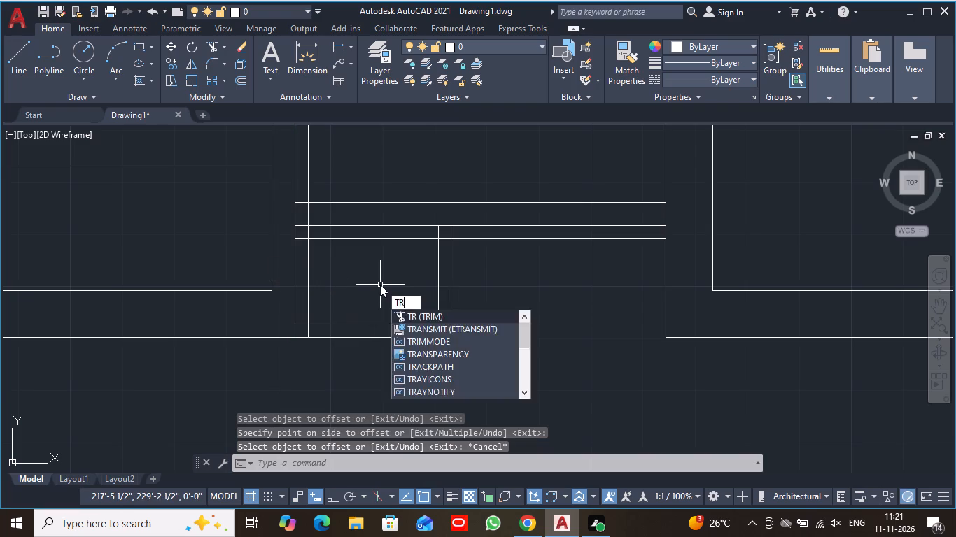
key(Return)
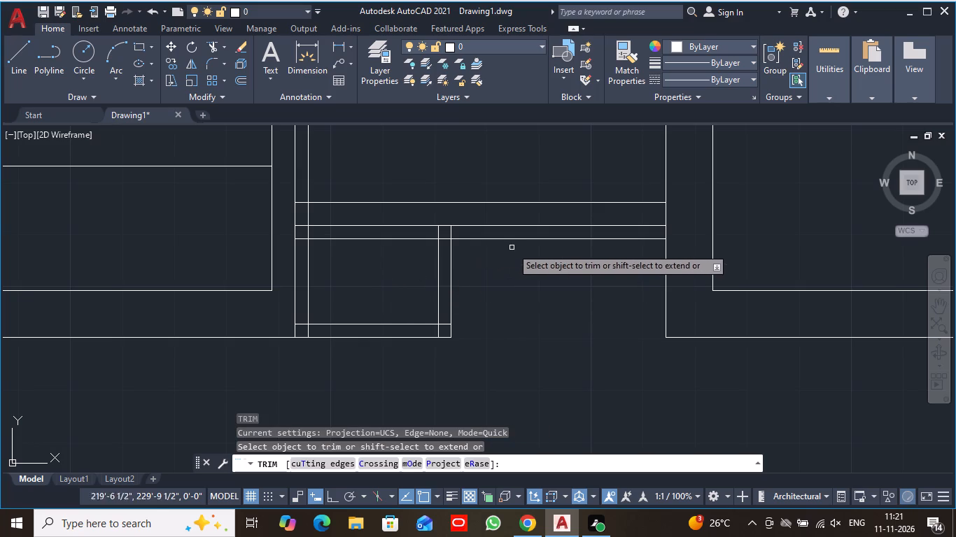
click(519, 241)
scroll(455, 255, up, 3)
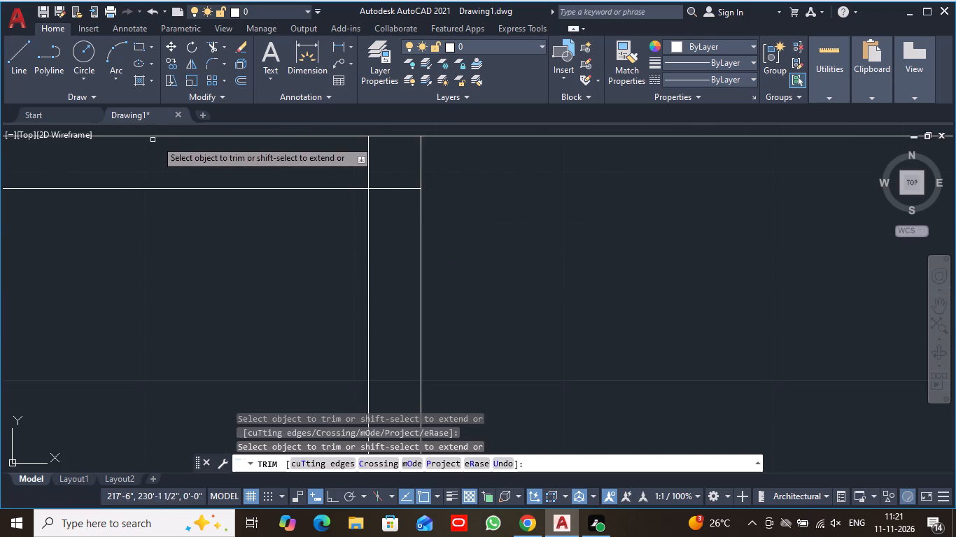
click(367, 156)
click(396, 189)
scroll(401, 209, down, 2)
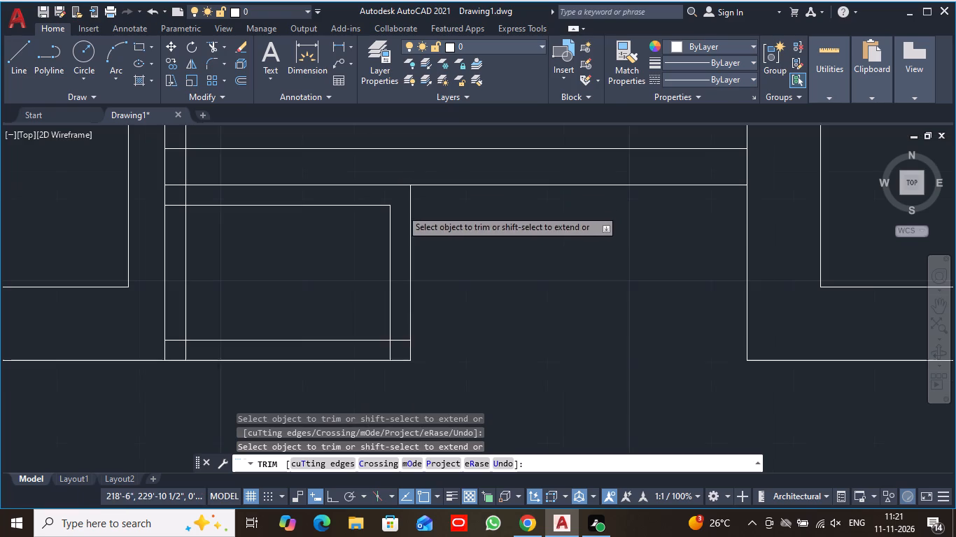
middle_drag(239, 284, 433, 326)
scroll(393, 290, up, 2)
middle_drag(394, 265, 424, 325)
scroll(424, 323, up, 1)
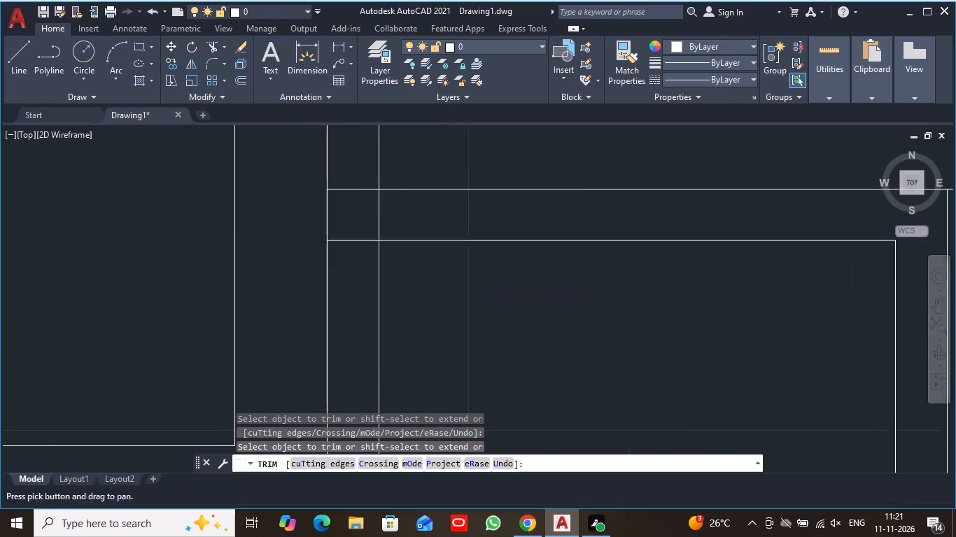
click(349, 166)
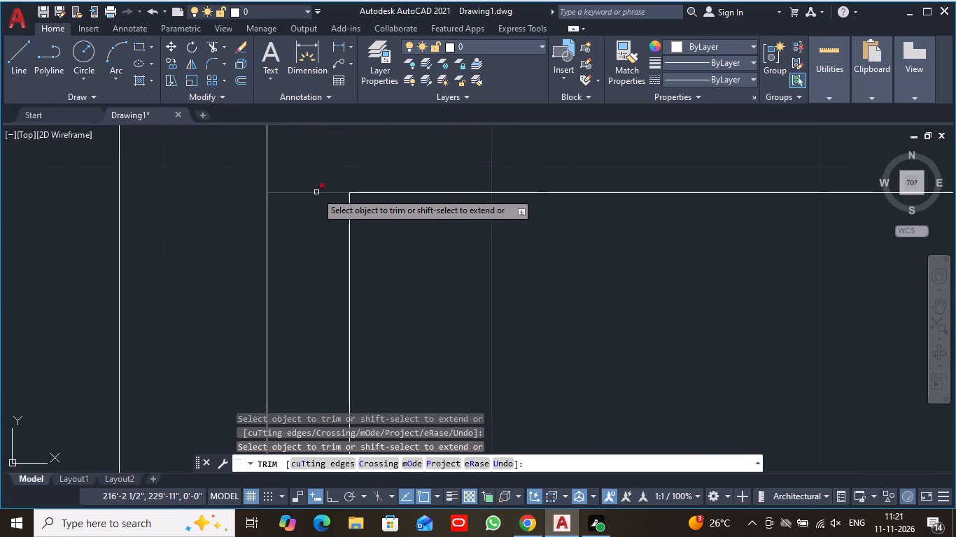
click(316, 192)
Trim the overlapping inner offset line ends at the recess box's southwest and southeast corners to close the inner rectangle.
scroll(408, 252, down, 2)
middle_drag(505, 368, 491, 198)
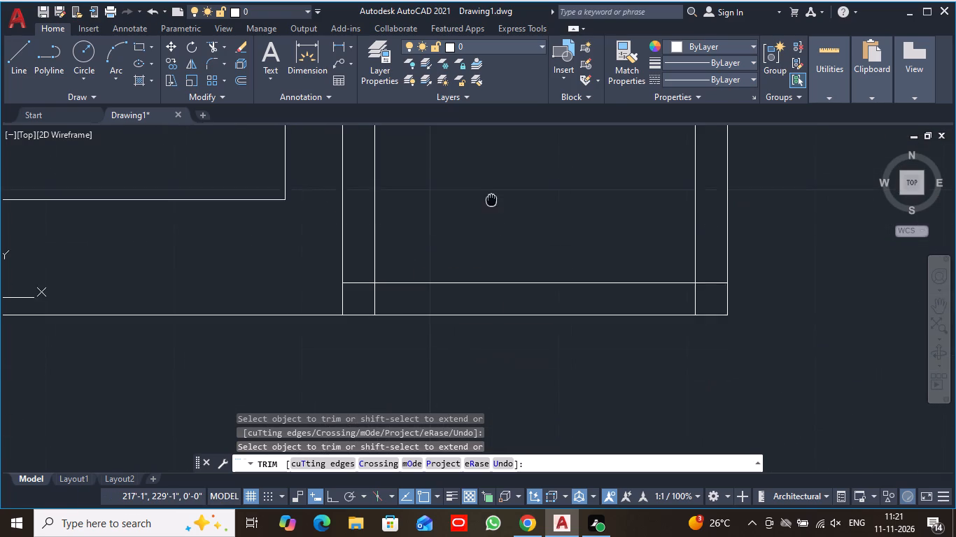
middle_drag(491, 198, 491, 194)
scroll(382, 245, up, 3)
middle_drag(387, 327, 454, 237)
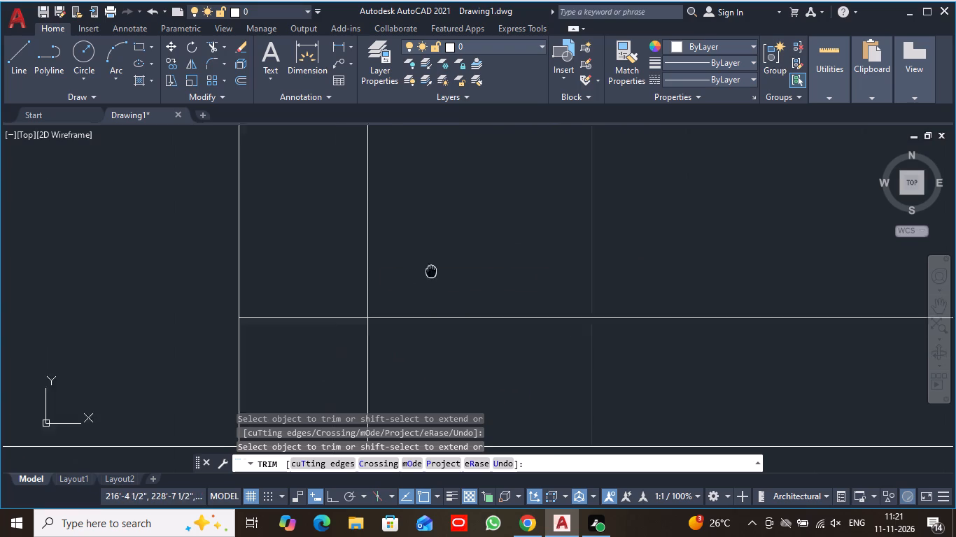
middle_drag(454, 237, 488, 178)
click(392, 208)
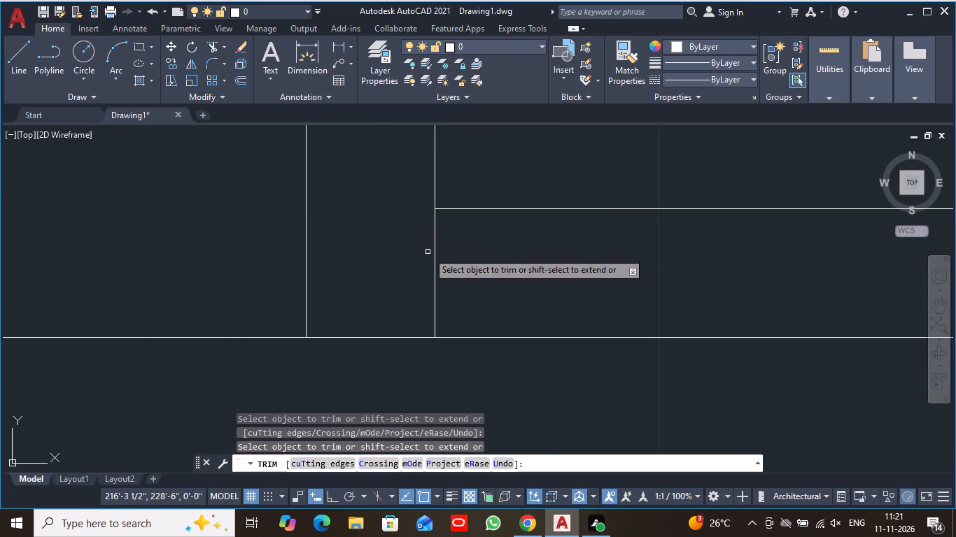
click(437, 262)
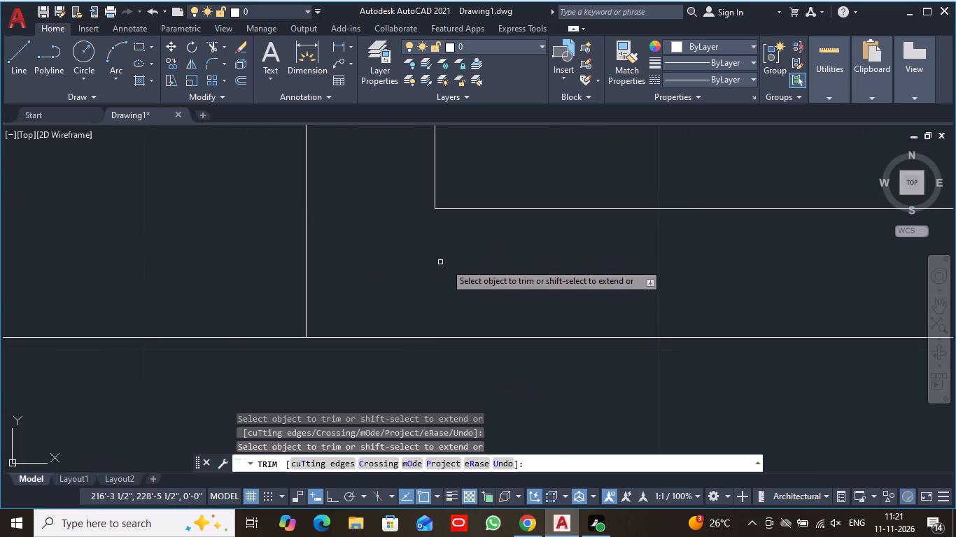
scroll(461, 268, down, 2)
scroll(845, 272, down, 3)
middle_drag(748, 389, 619, 382)
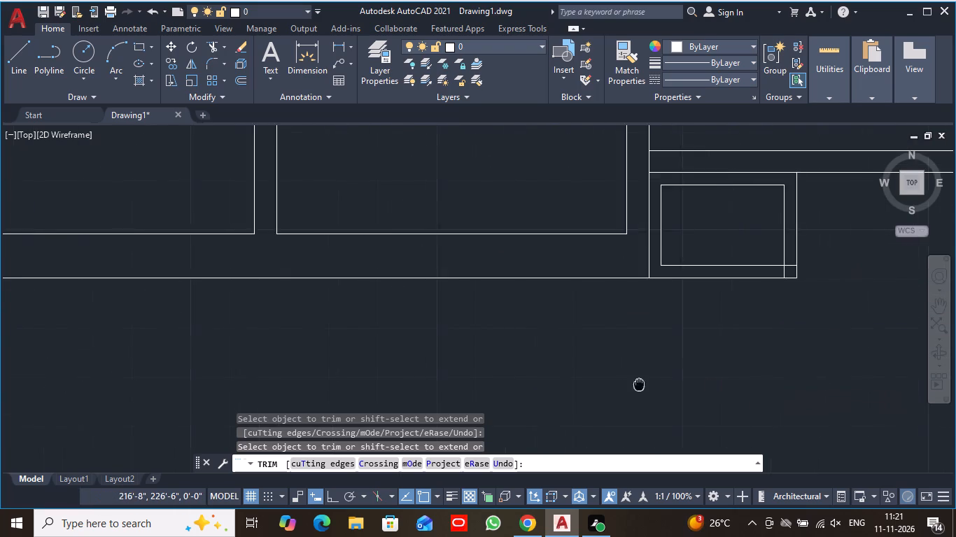
middle_drag(619, 382, 408, 352)
scroll(537, 313, up, 3)
middle_drag(593, 186, 584, 402)
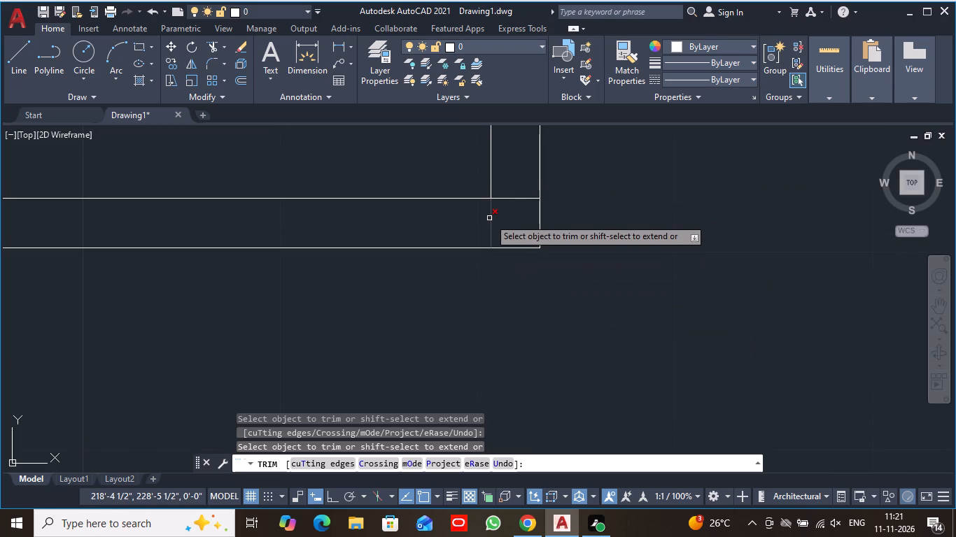
click(489, 218)
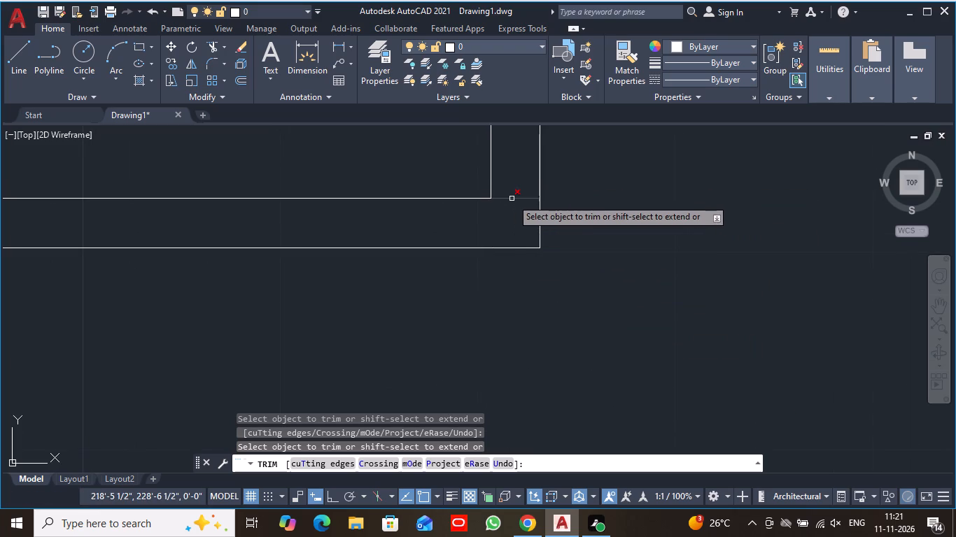
click(512, 199)
scroll(600, 215, down, 3)
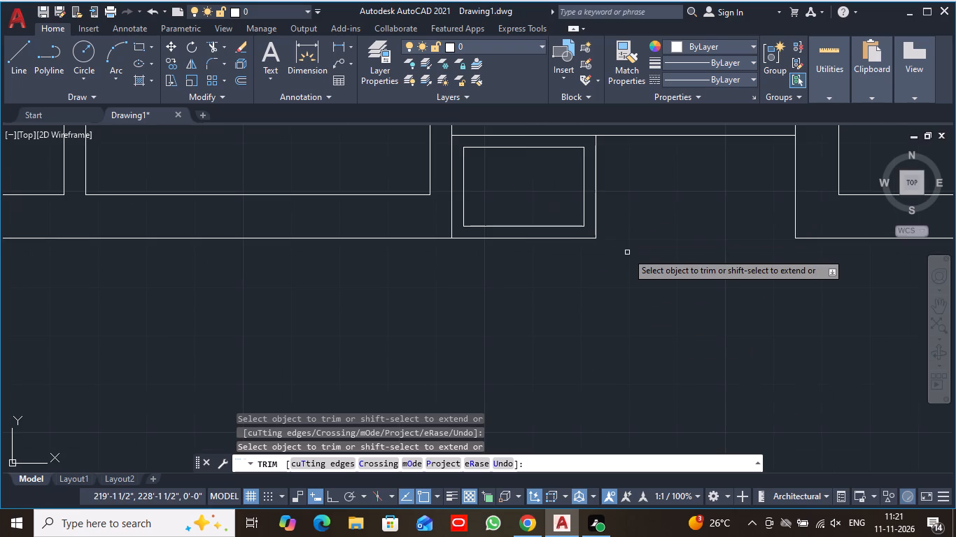
key(Escape)
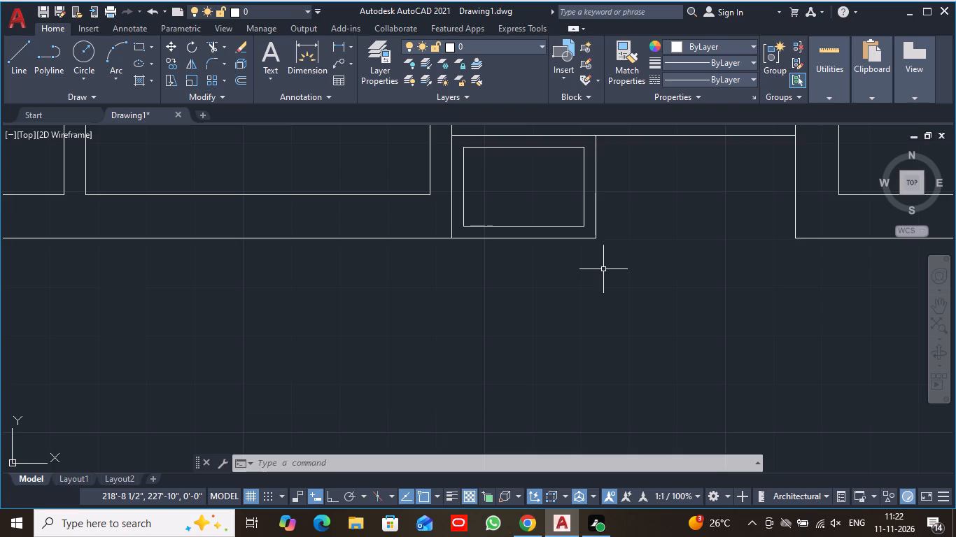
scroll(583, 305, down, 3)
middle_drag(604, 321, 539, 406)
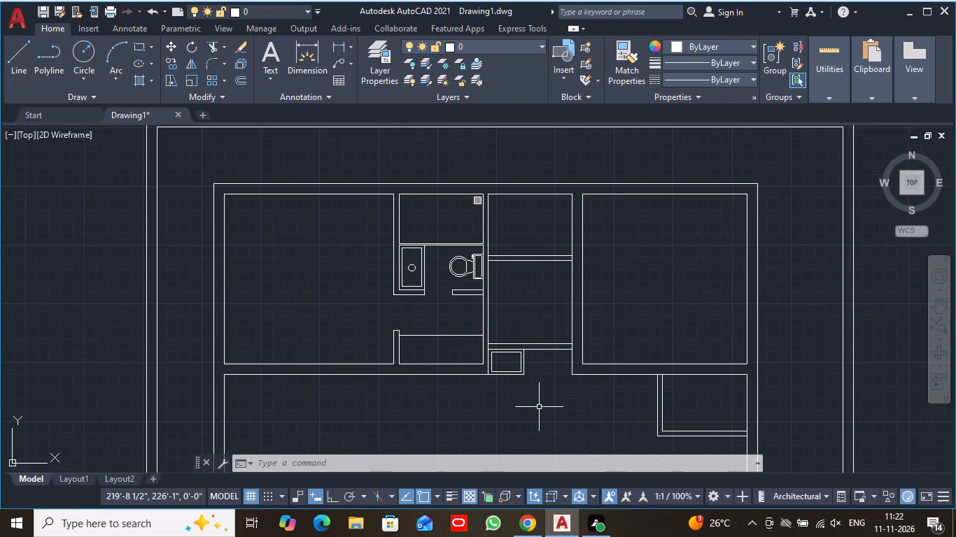
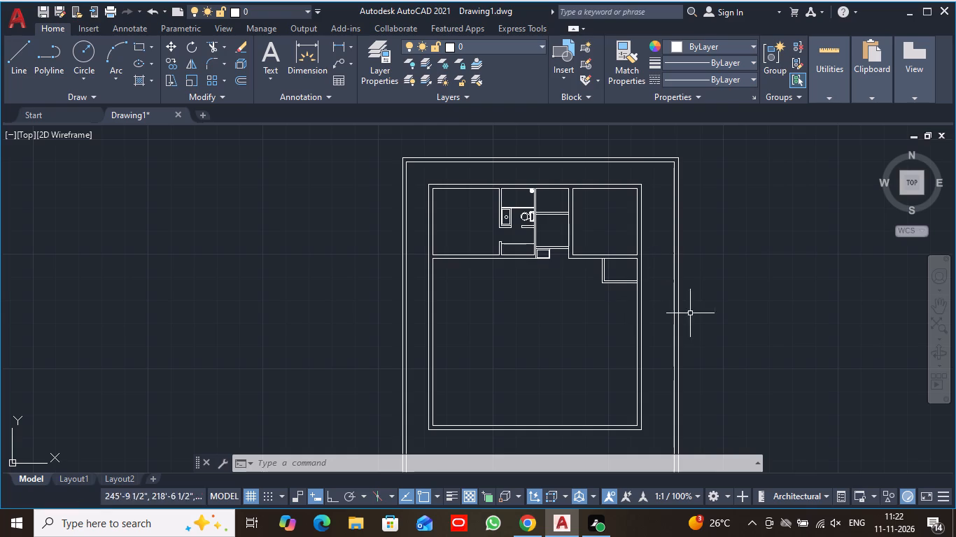
Offset all four sides of the inner rectangle in the small box below the middle room inward by 1".
scroll(566, 303, up, 4)
middle_drag(456, 217, 437, 380)
scroll(456, 217, up, 1)
scroll(470, 275, up, 1)
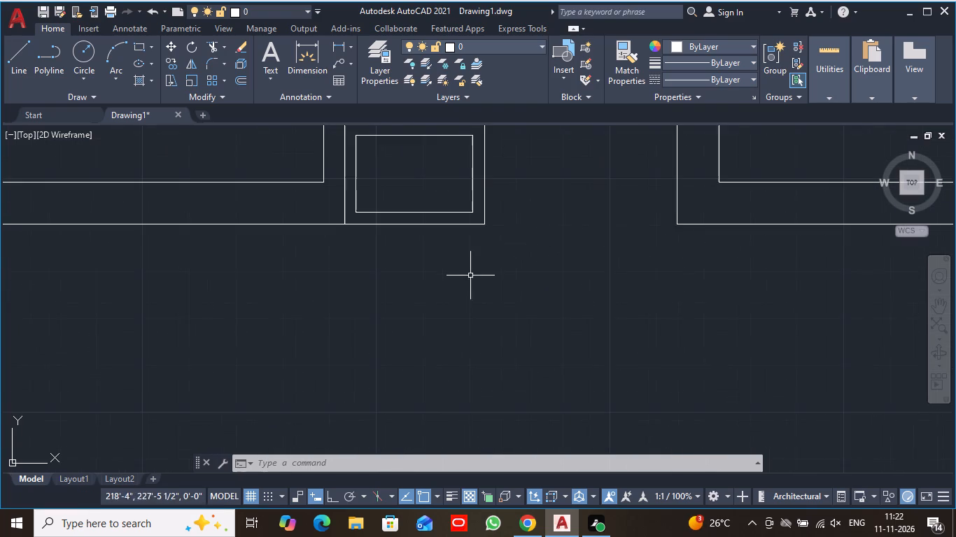
middle_drag(483, 276, 490, 371)
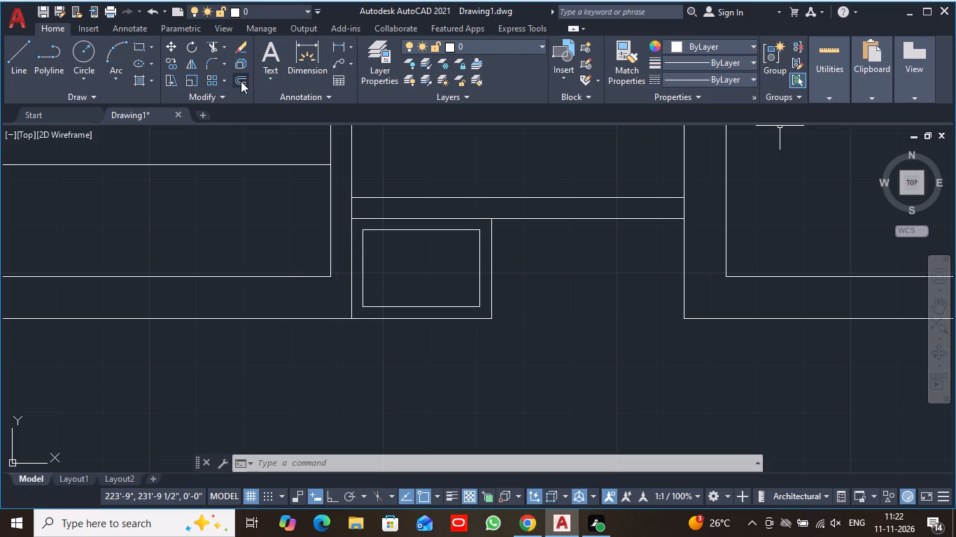
click(241, 81)
key(1)
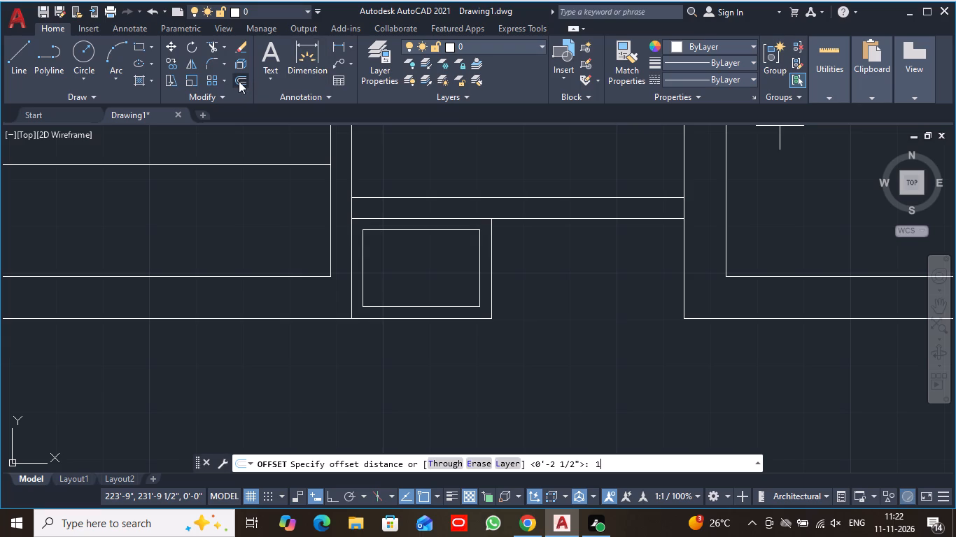
key(shift+quotedbl)
key(Return)
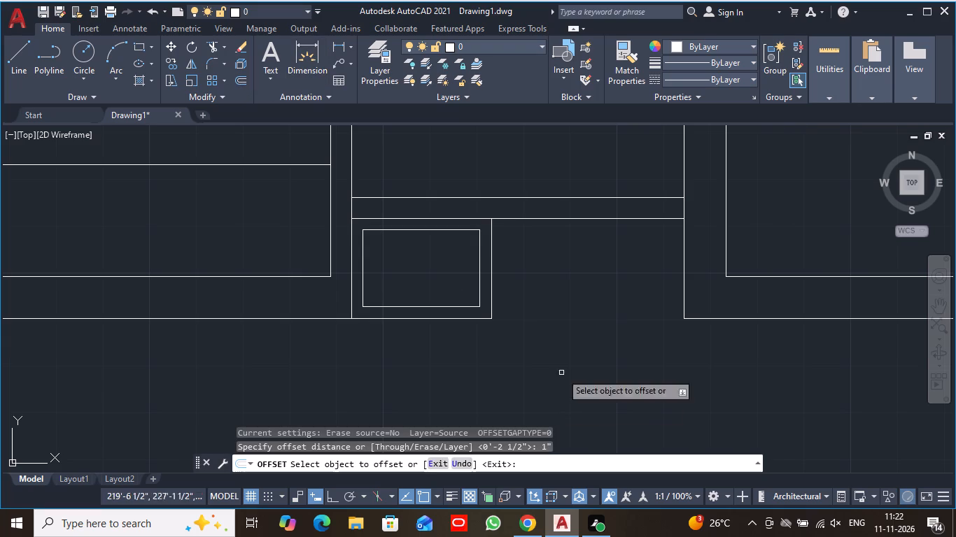
click(481, 263)
click(465, 264)
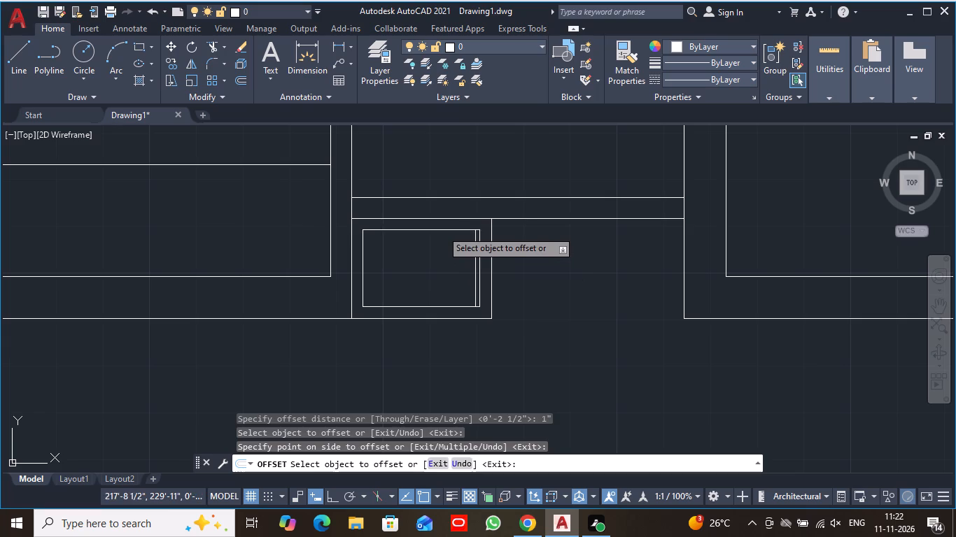
click(442, 230)
click(442, 242)
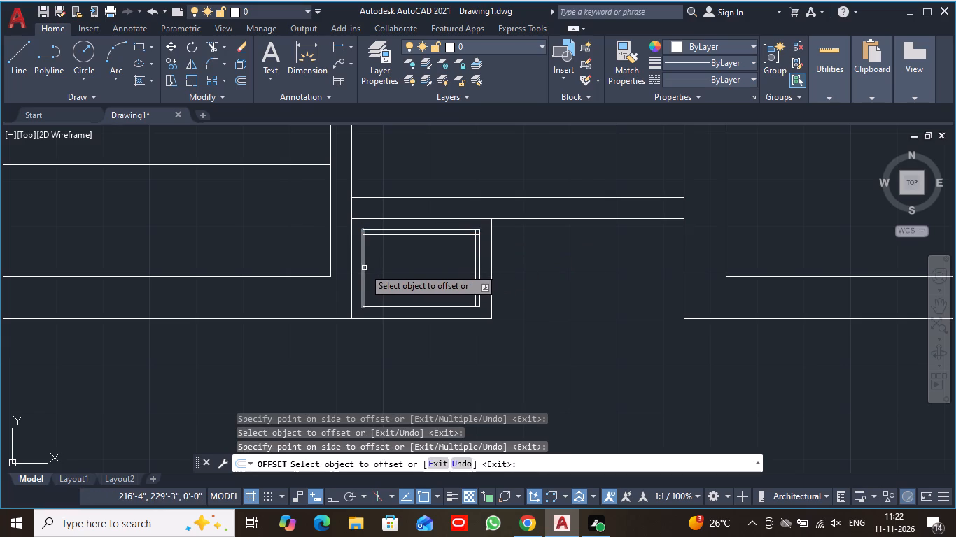
click(362, 270)
click(373, 269)
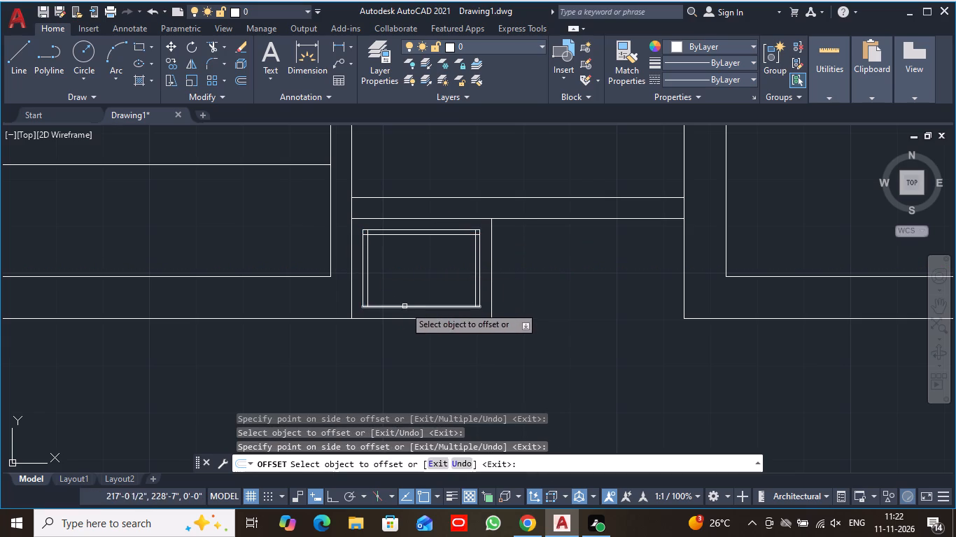
click(405, 306)
click(407, 299)
scroll(436, 283, up, 2)
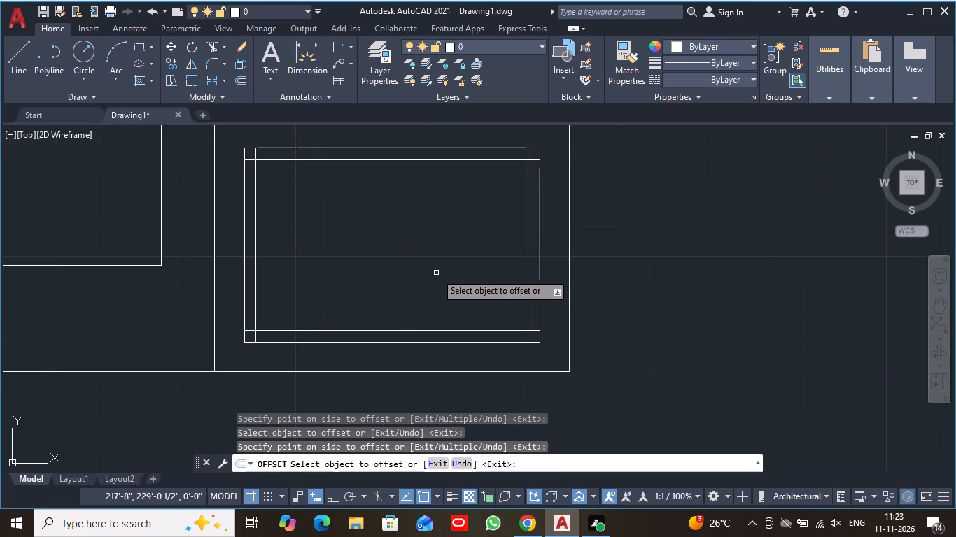
key(Escape)
Trim the overlapping offset line ends at the two upper corners of the basin's inner rectangle.
text(tr)
key(Return)
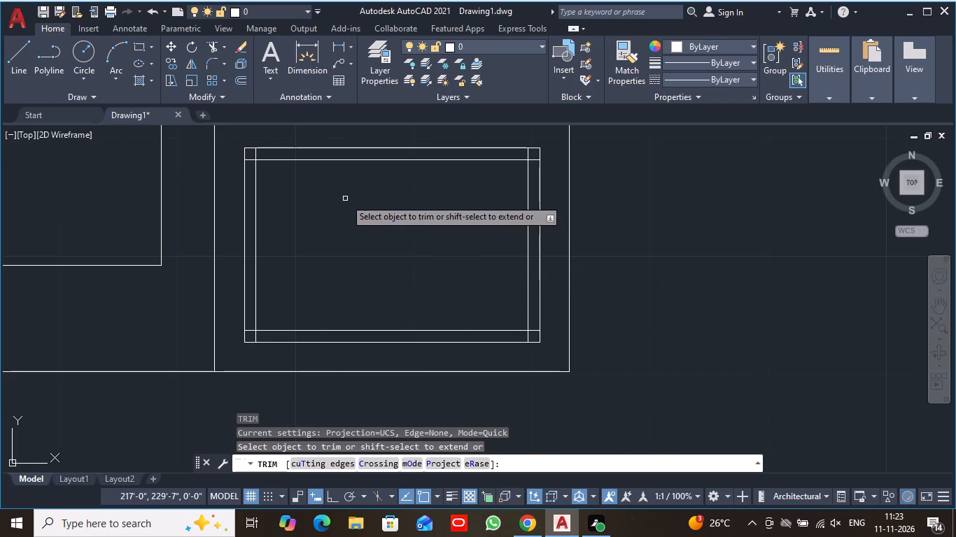
middle_drag(344, 199, 391, 335)
scroll(302, 346, up, 2)
middle_drag(303, 259, 347, 349)
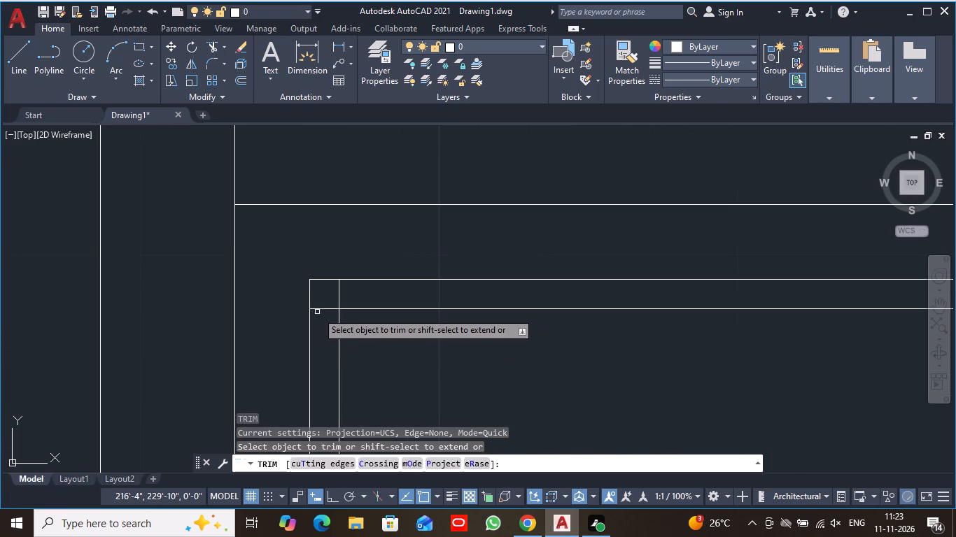
click(321, 308)
click(339, 293)
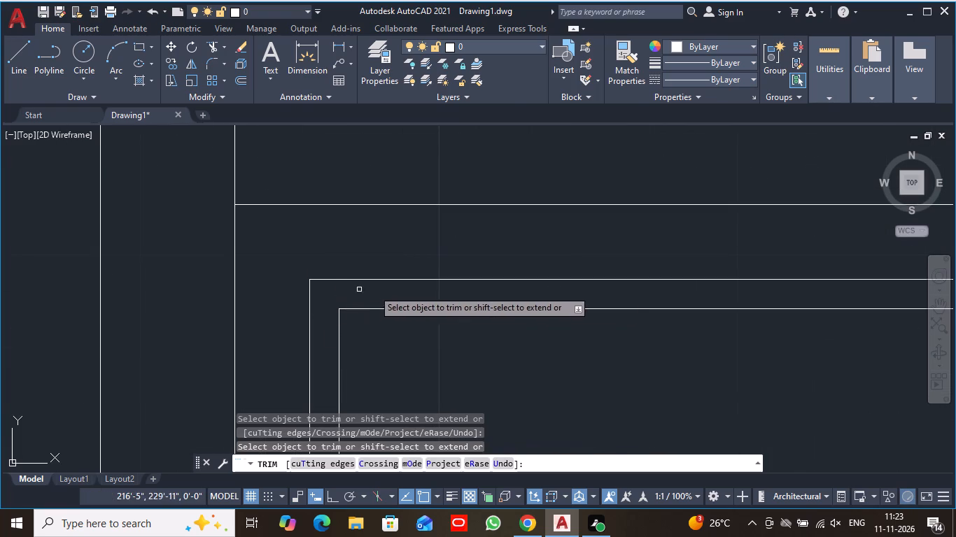
scroll(475, 378, down, 2)
middle_drag(638, 386, 336, 373)
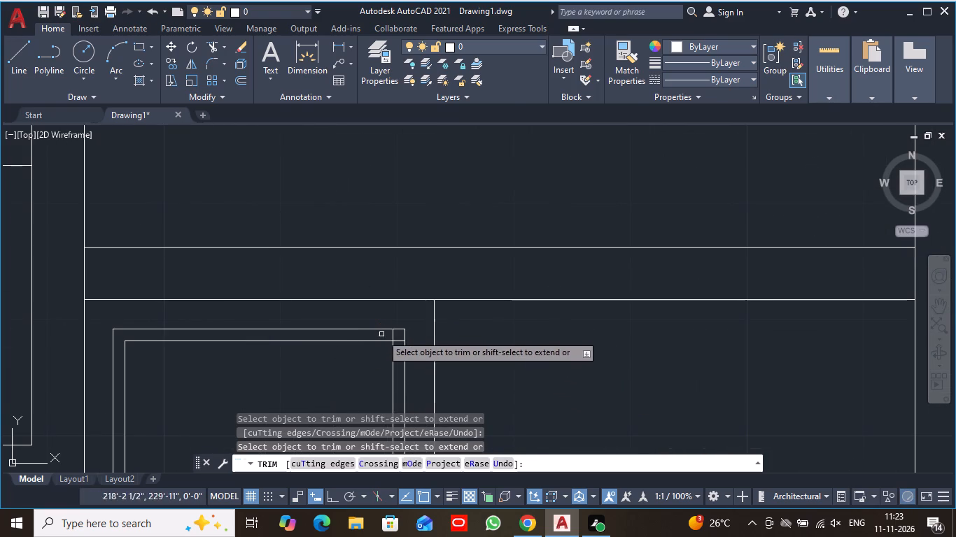
click(393, 337)
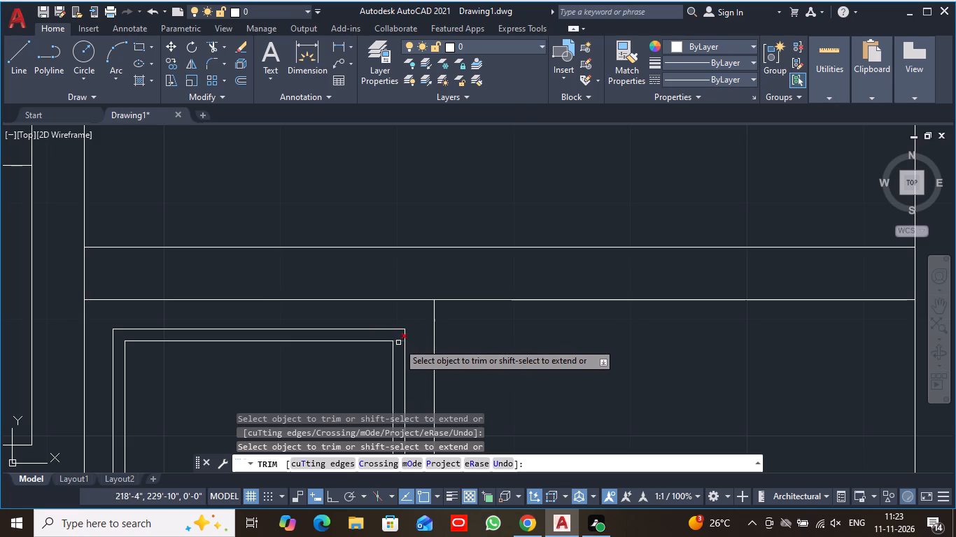
click(398, 343)
Trim the overlapping offset line ends at the two lower corners of the basin's inner rectangle.
scroll(423, 391, down, 1)
middle_drag(421, 396, 447, 146)
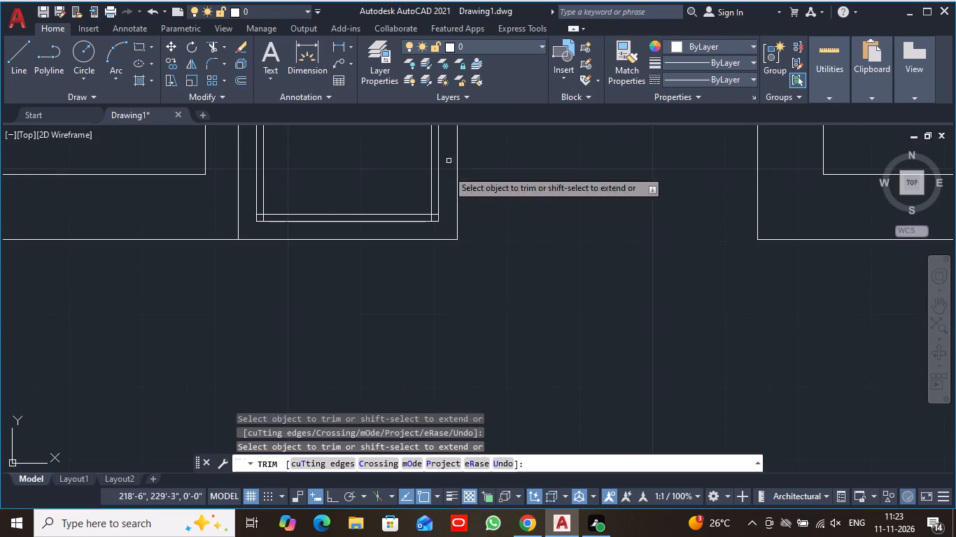
scroll(421, 207, up, 4)
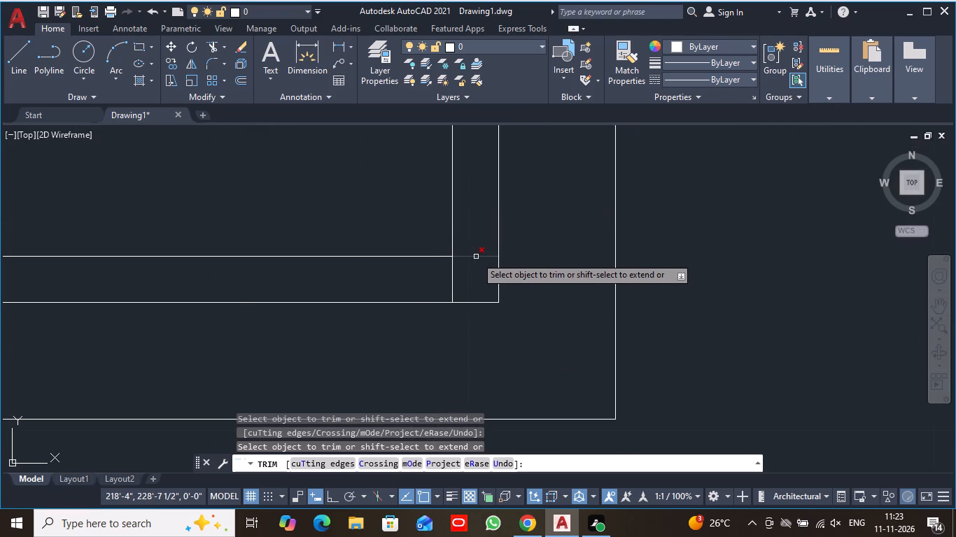
click(476, 257)
click(451, 278)
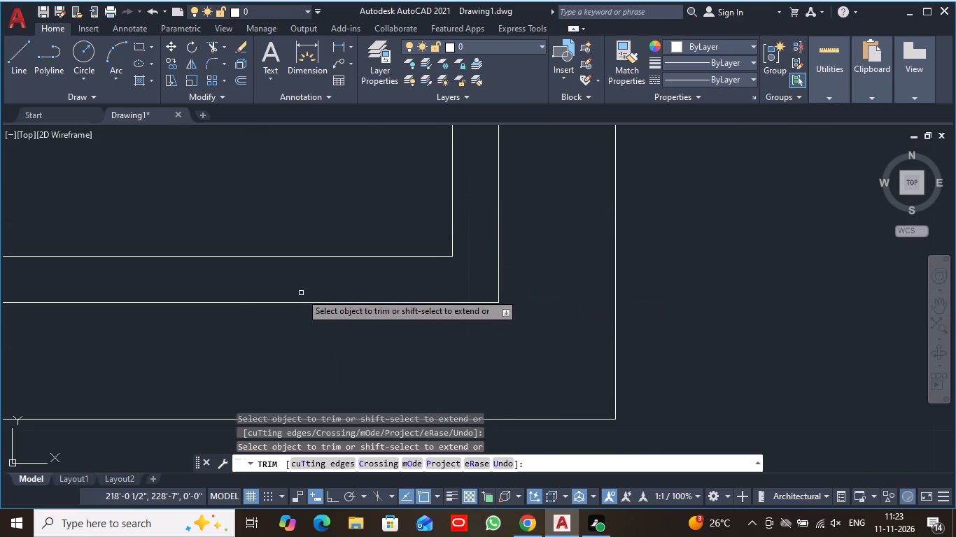
scroll(306, 292, down, 3)
middle_drag(90, 309, 330, 310)
scroll(330, 310, up, 2)
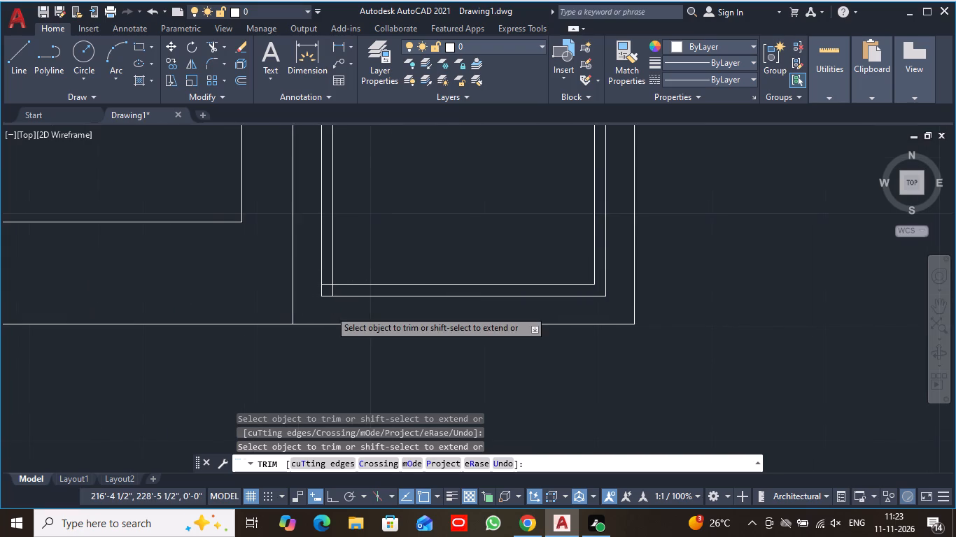
scroll(330, 310, up, 2)
middle_drag(323, 292, 318, 385)
click(299, 249)
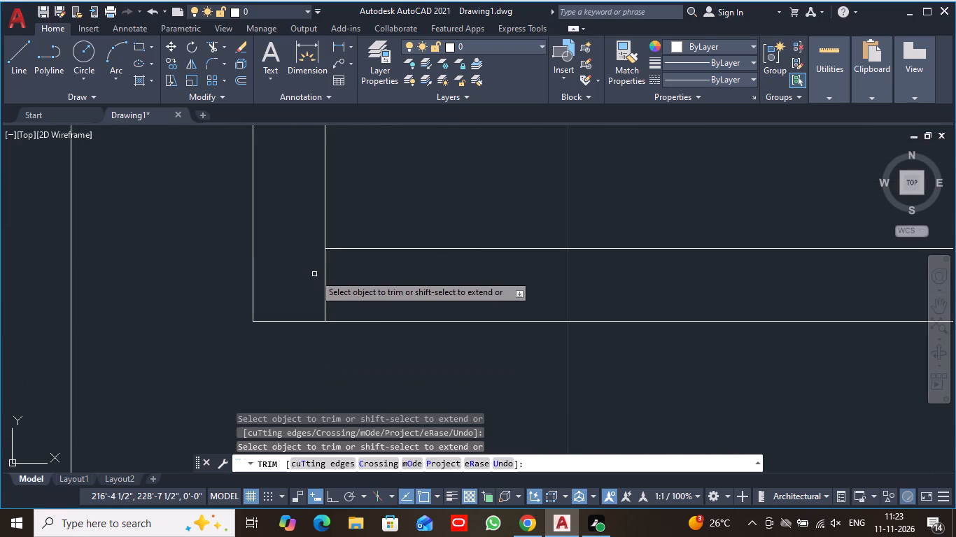
click(324, 283)
scroll(367, 290, down, 2)
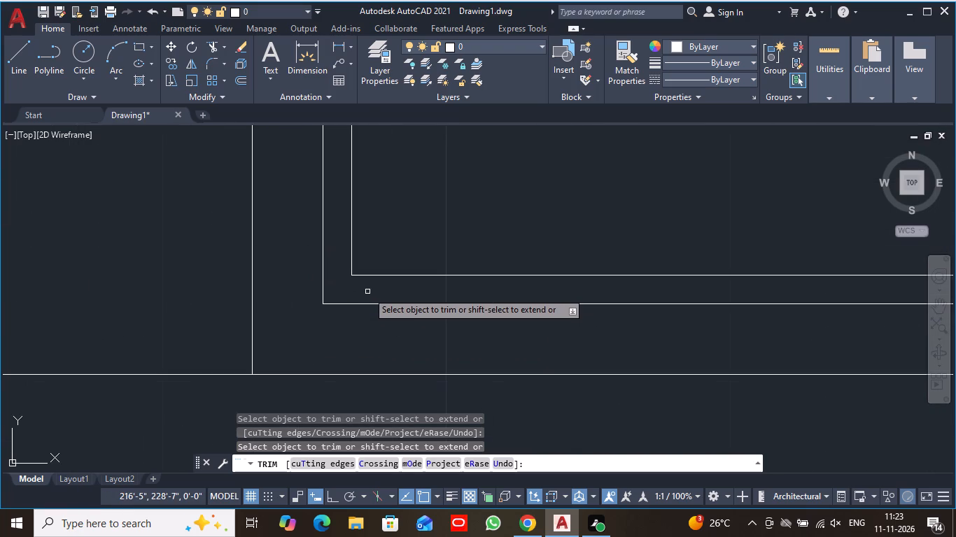
key(Escape)
With Ortho on, draw a drain circle of about 2" radius at the centre of the basin's inner rectangle.
scroll(367, 292, down, 4)
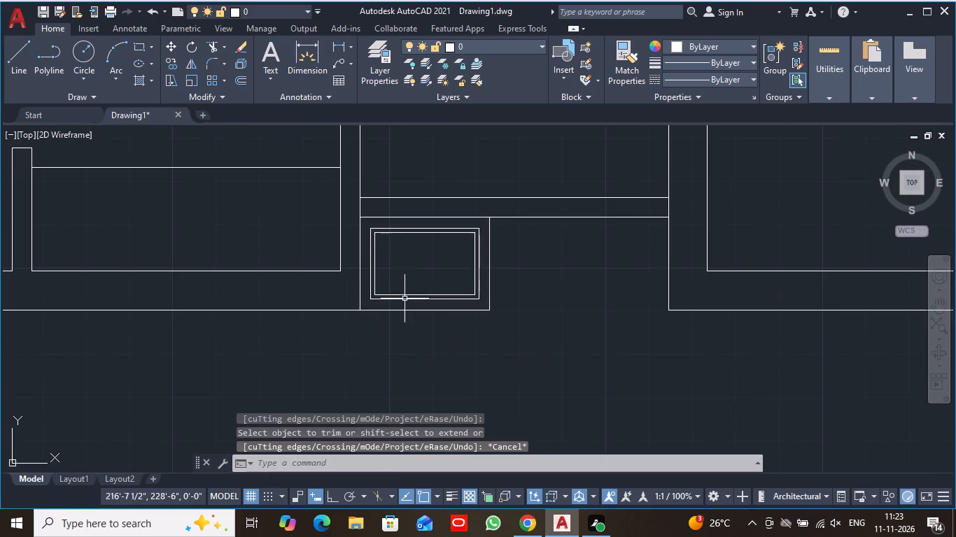
scroll(452, 265, up, 1)
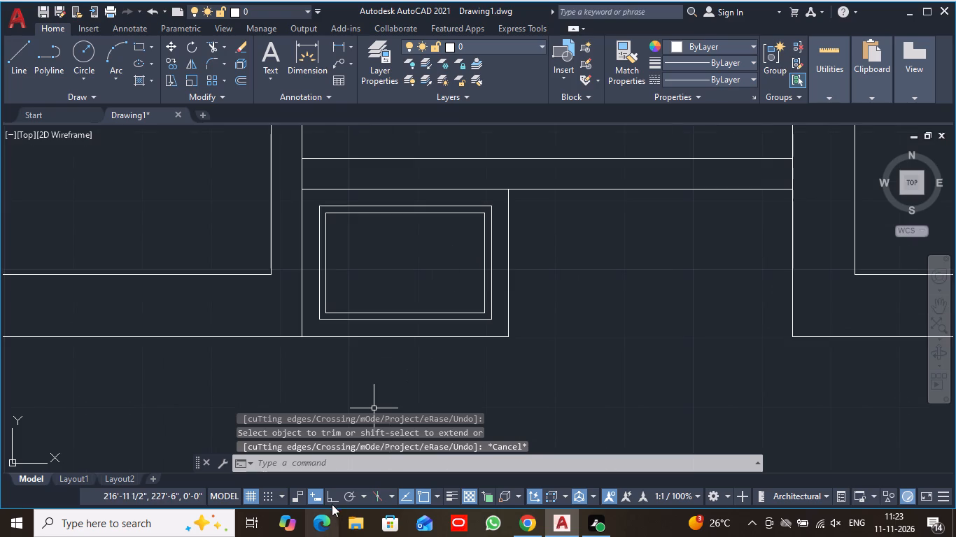
click(332, 503)
click(88, 55)
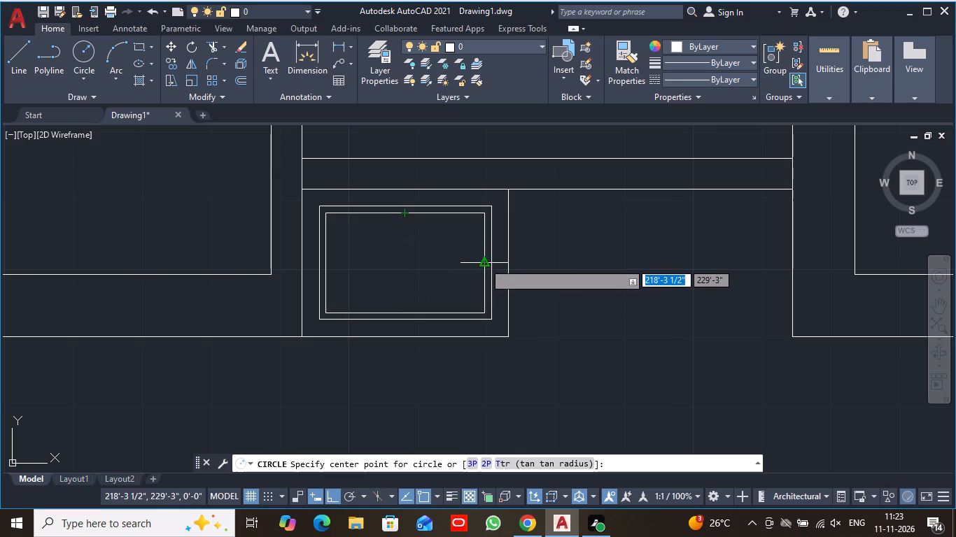
click(405, 262)
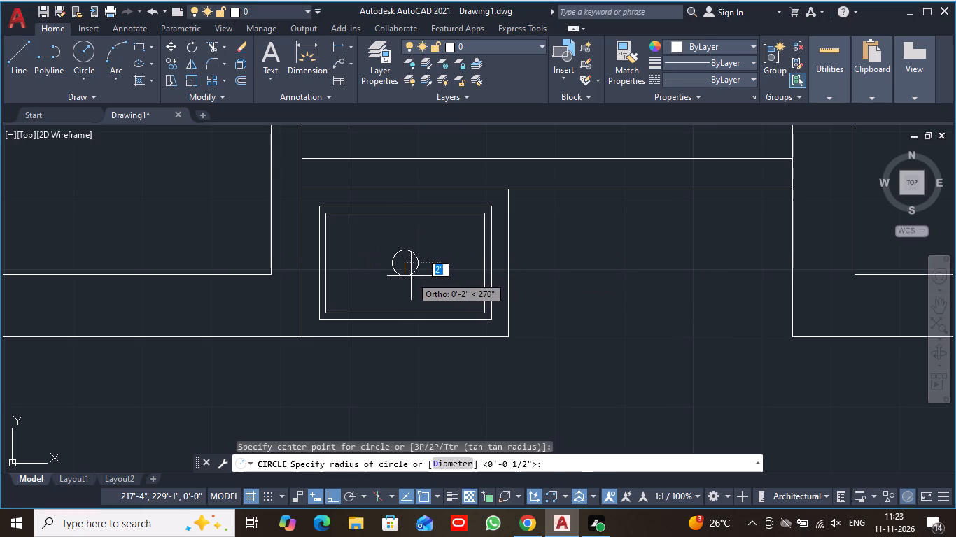
click(411, 276)
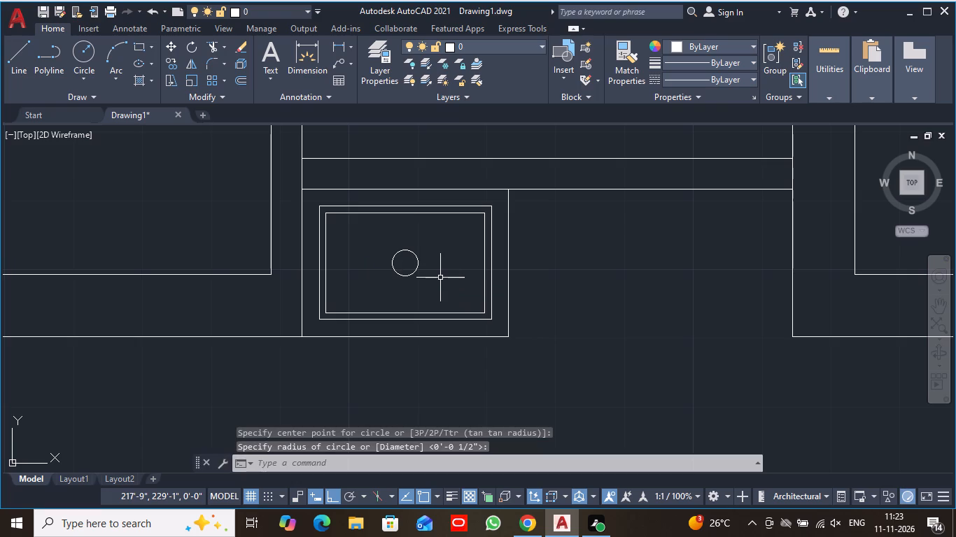
Examine the basin and the surrounding room layout in the floor plan.
scroll(440, 278, down, 2)
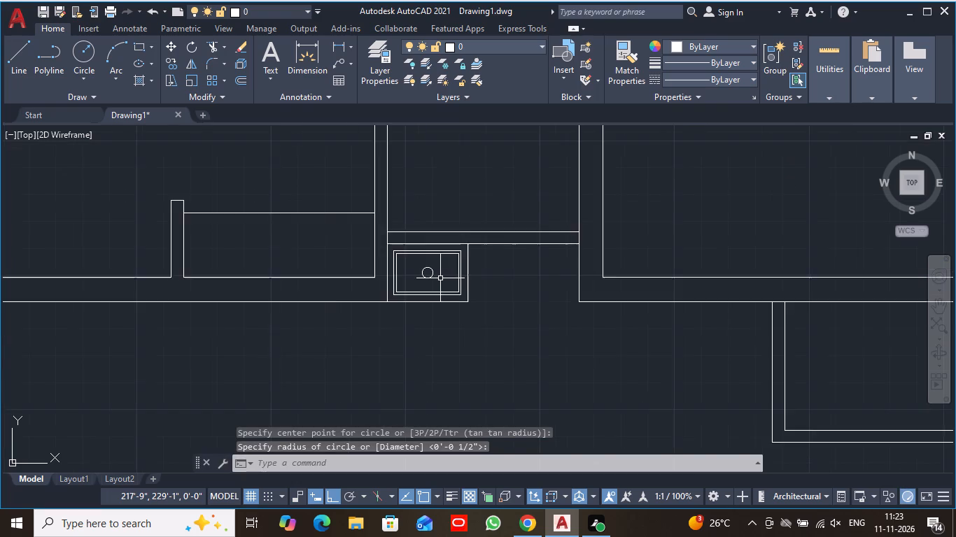
scroll(440, 278, down, 1)
middle_drag(529, 321, 531, 374)
scroll(529, 321, down, 1)
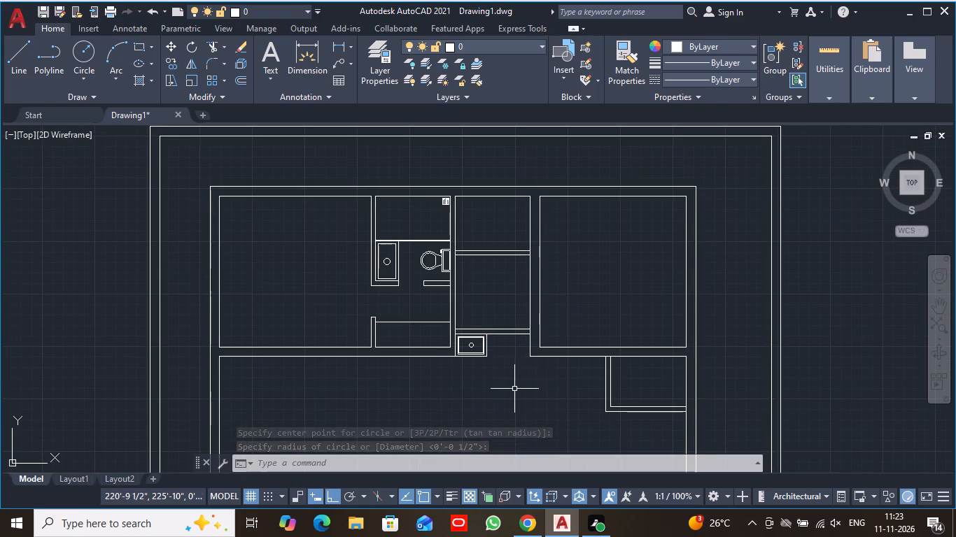
scroll(514, 389, up, 4)
scroll(443, 296, down, 1)
middle_drag(443, 294, 443, 310)
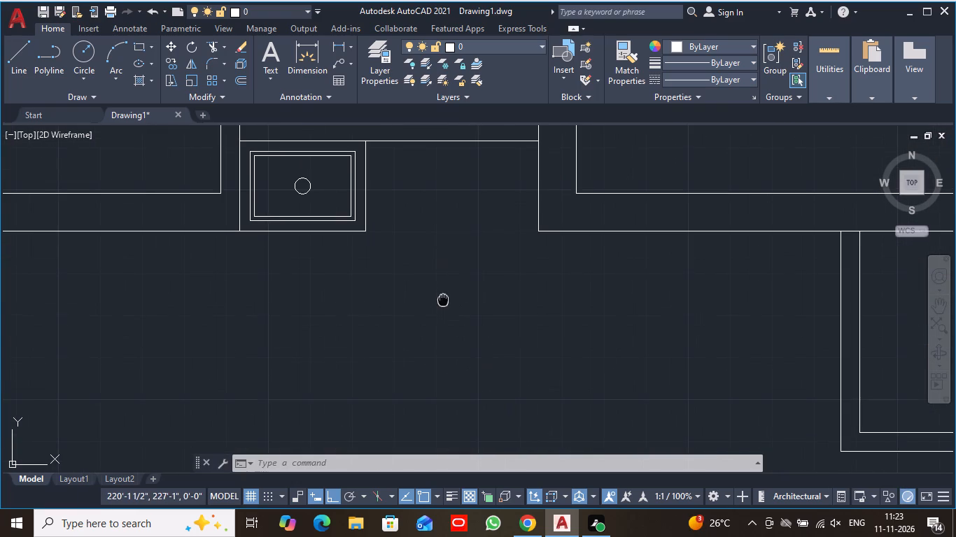
middle_drag(443, 310, 466, 304)
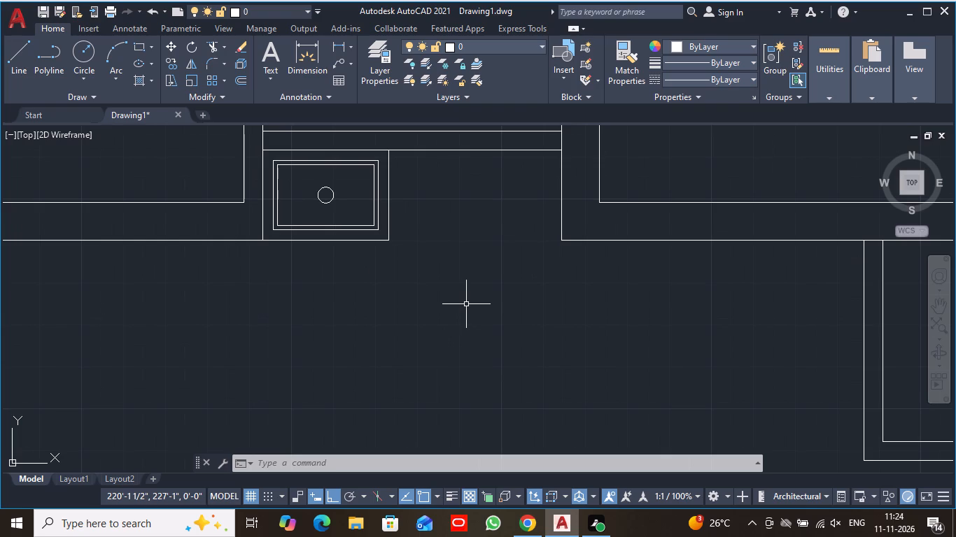
scroll(466, 304, down, 3)
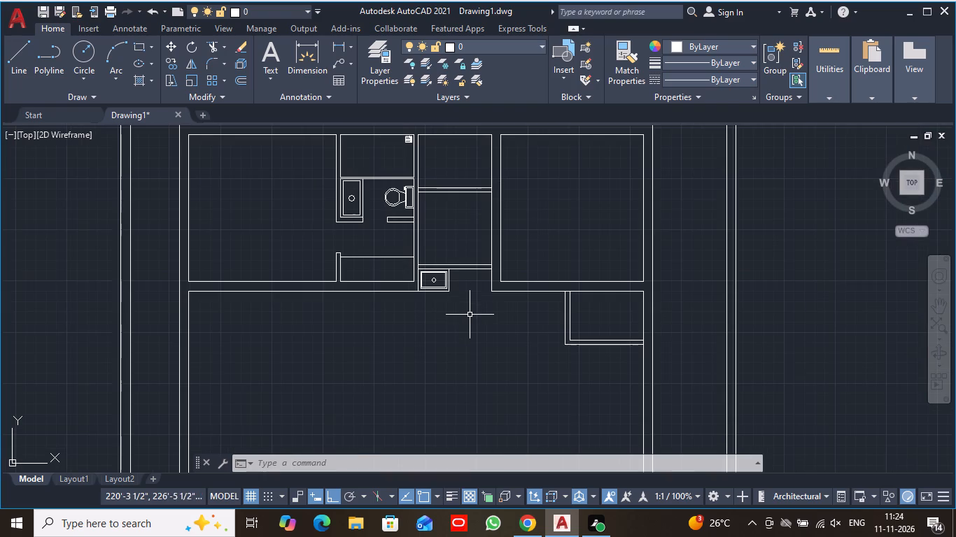
middle_drag(465, 323, 451, 406)
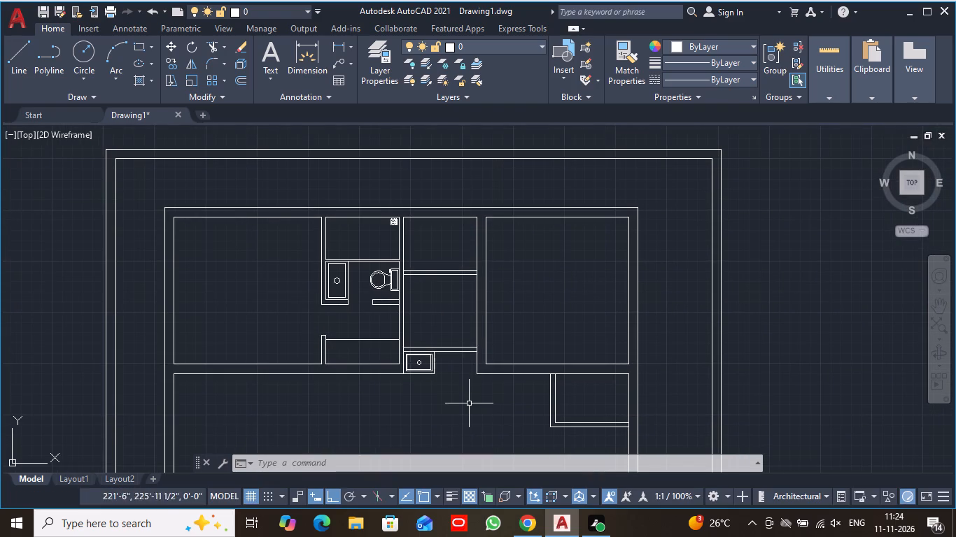
scroll(440, 321, up, 2)
scroll(441, 311, down, 1)
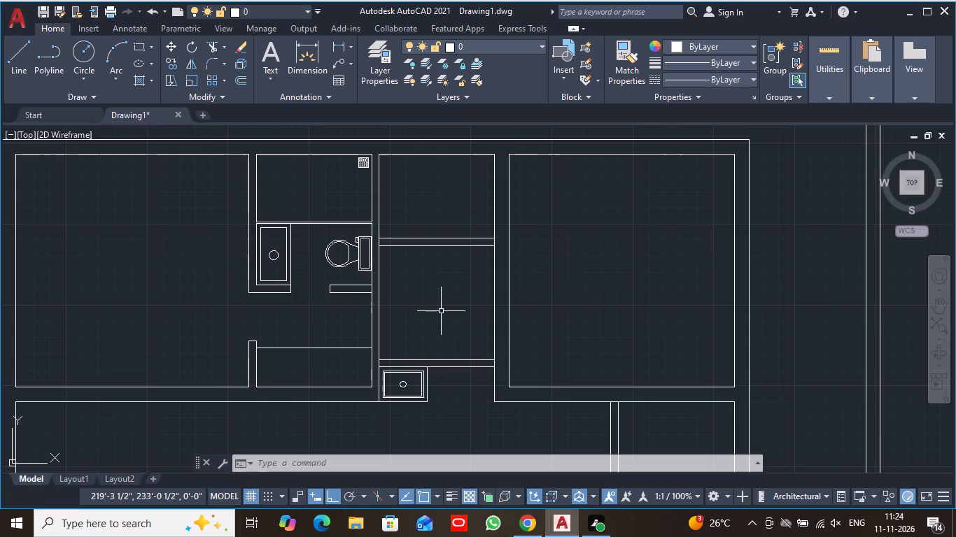
Trim the vertical wall lines crossing both ends of the partition between the middle room and the wash basin.
text(tri,)
key(BackSpace)
key(m)
key(Return)
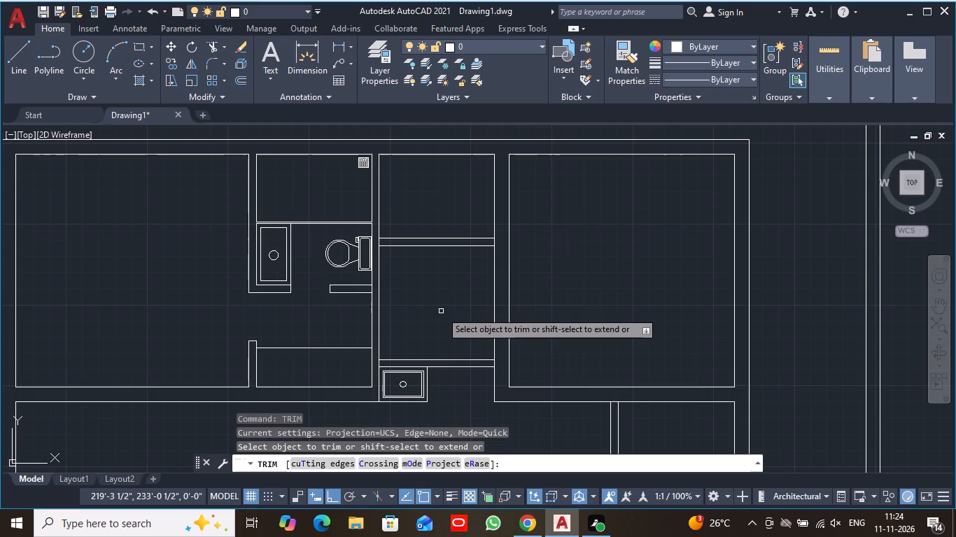
scroll(467, 385, down, 1)
scroll(467, 385, up, 4)
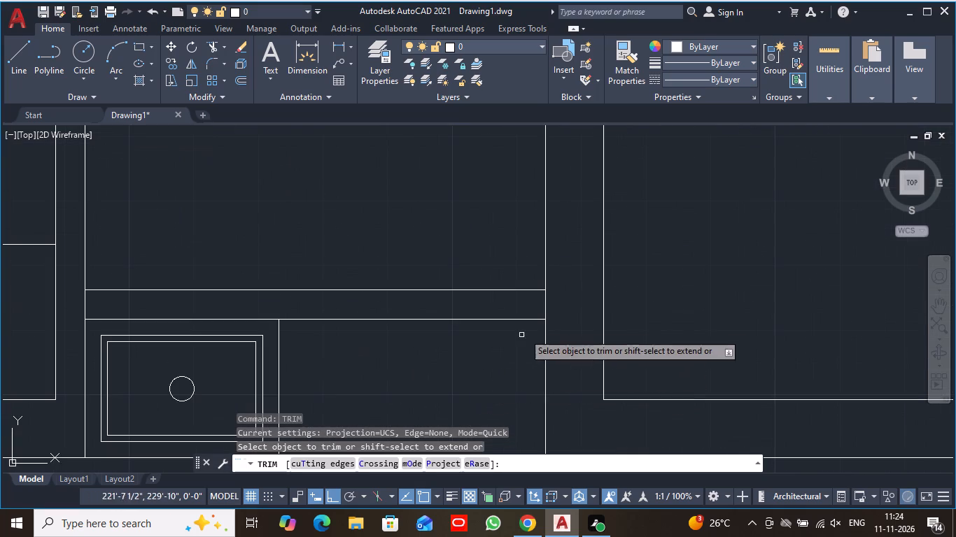
click(544, 305)
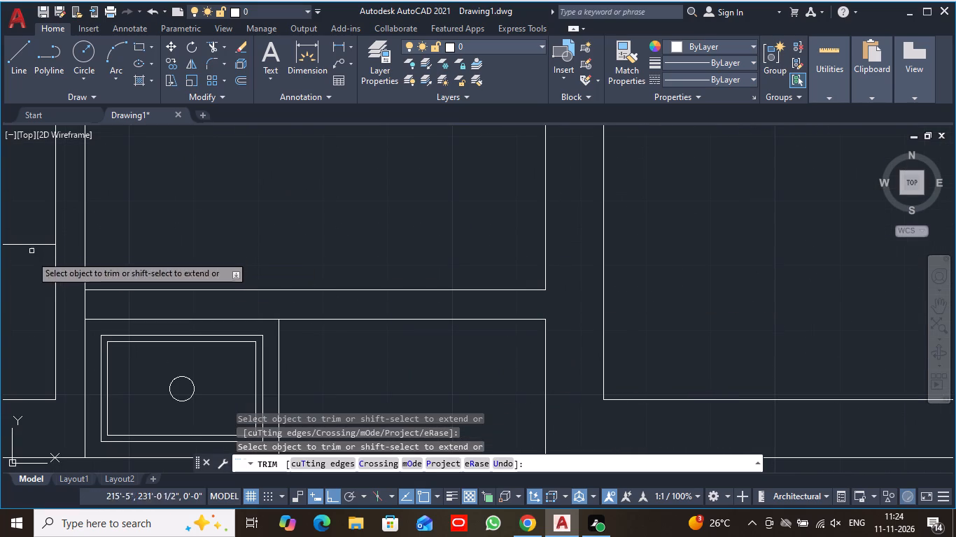
click(85, 304)
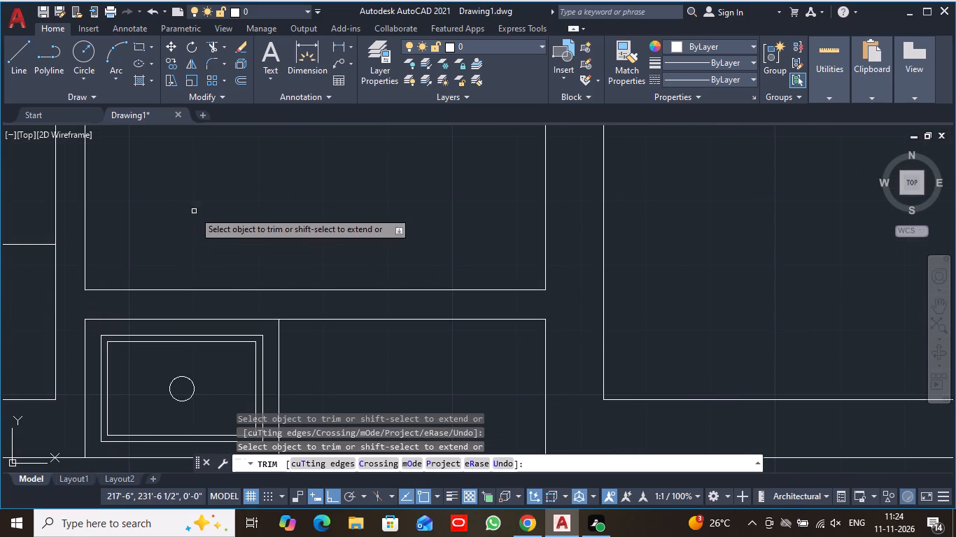
Trim the vertical wall lines, including the leftover stub, at both ends of the partition between the two middle rooms.
scroll(194, 211, down, 2)
middle_drag(258, 169, 229, 420)
scroll(264, 371, up, 1)
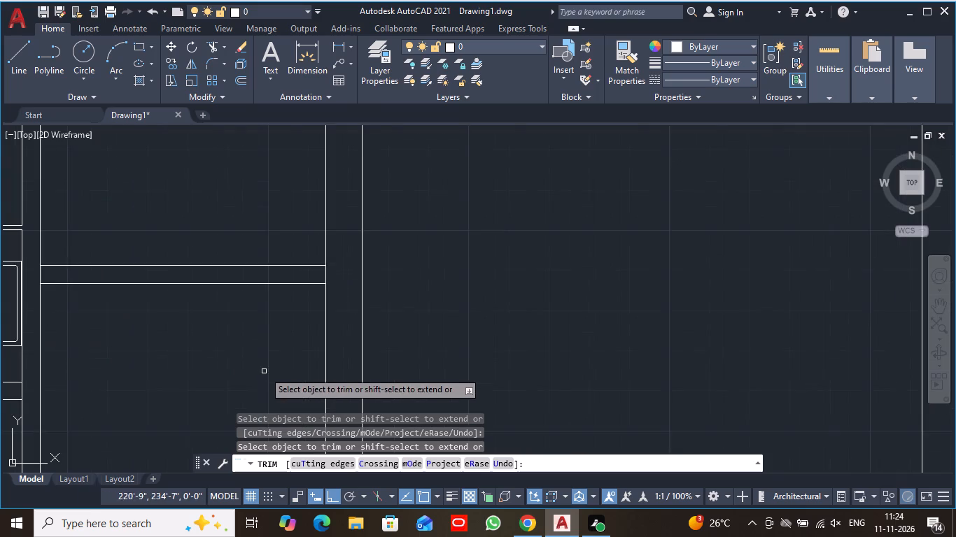
scroll(264, 371, up, 1)
click(360, 219)
middle_drag(144, 270, 325, 295)
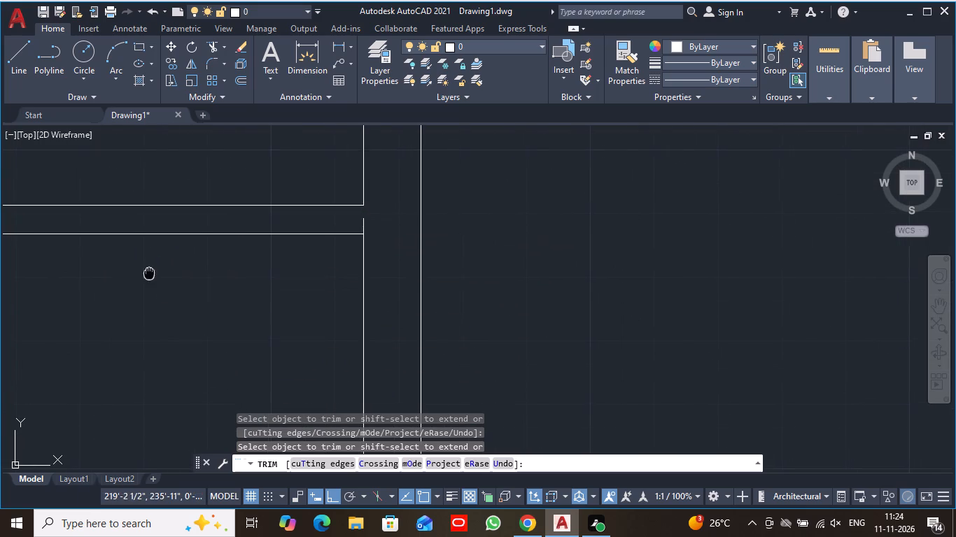
middle_drag(325, 295, 591, 296)
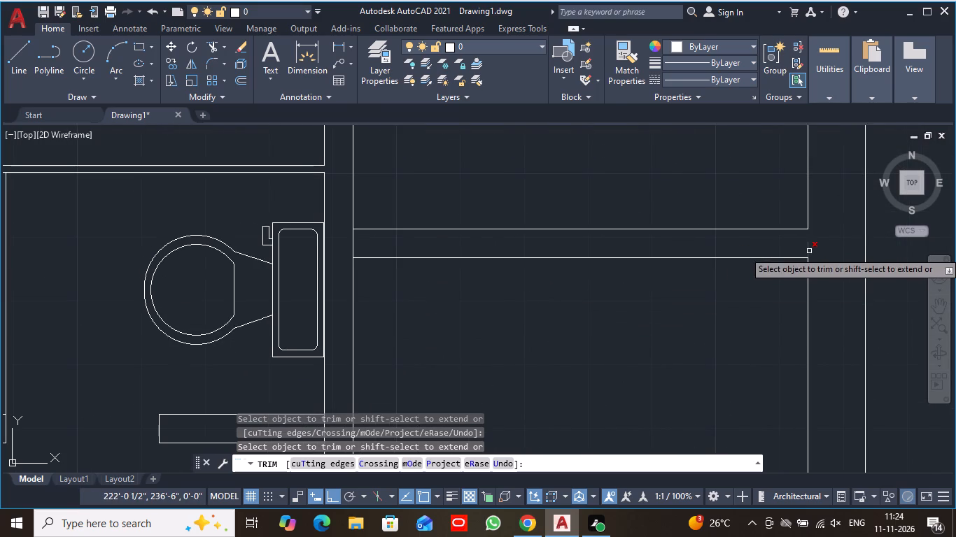
click(809, 251)
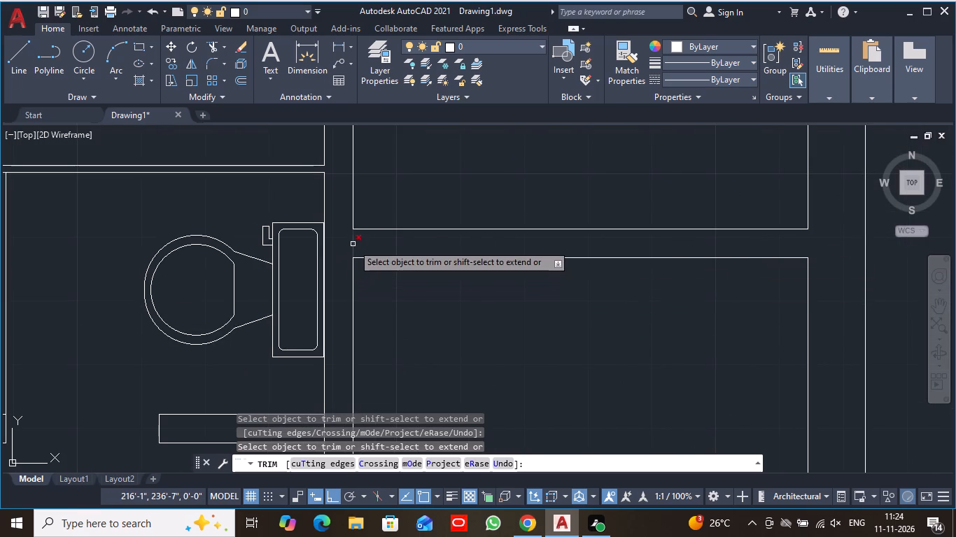
click(353, 244)
scroll(405, 255, down, 3)
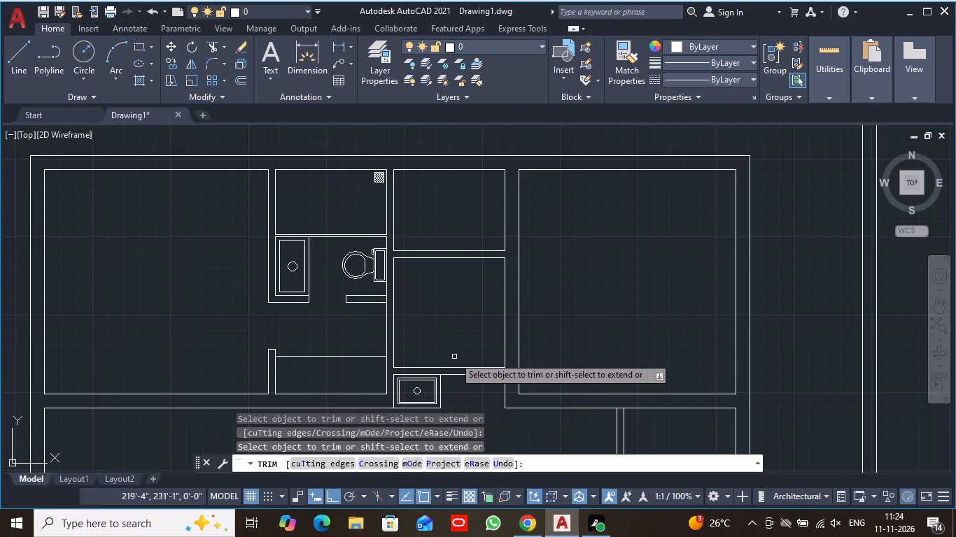
middle_drag(456, 357, 423, 280)
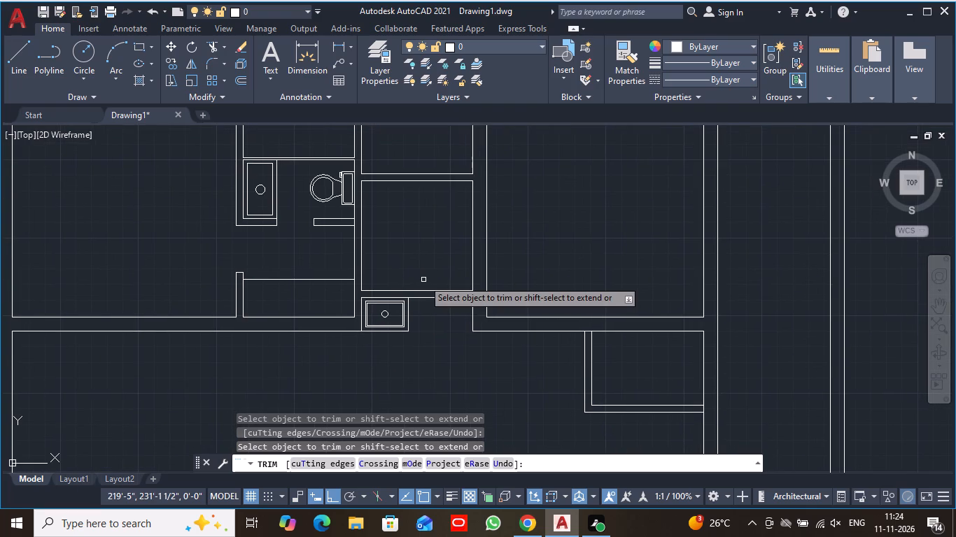
key(Escape)
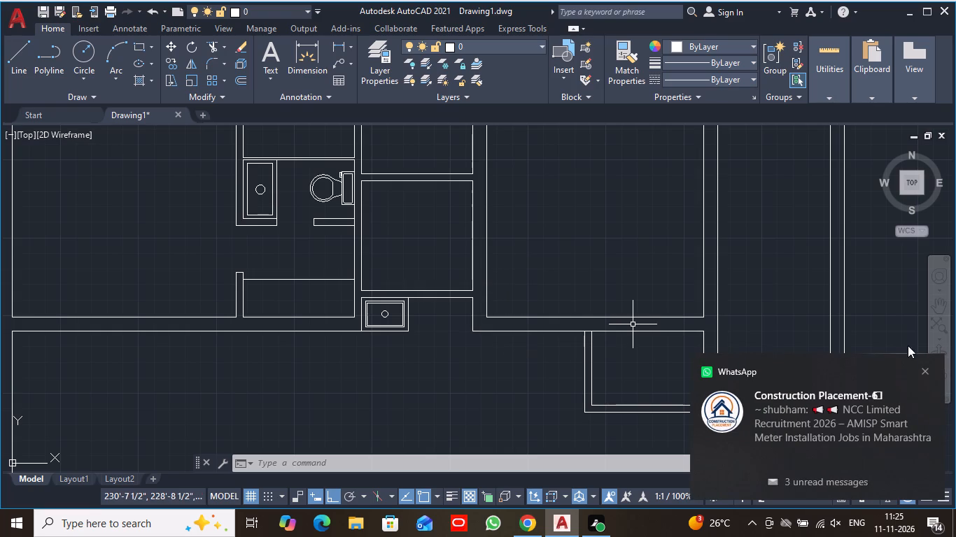
Dismiss the chat notification and examine the floor plan from the outer boundary walls to the bathroom and large bedroom.
click(923, 369)
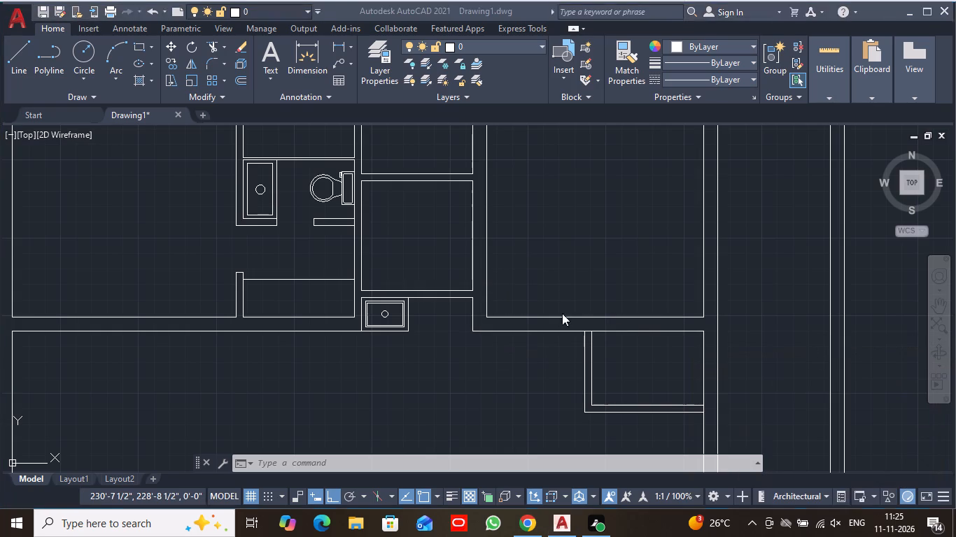
scroll(591, 294, down, 1)
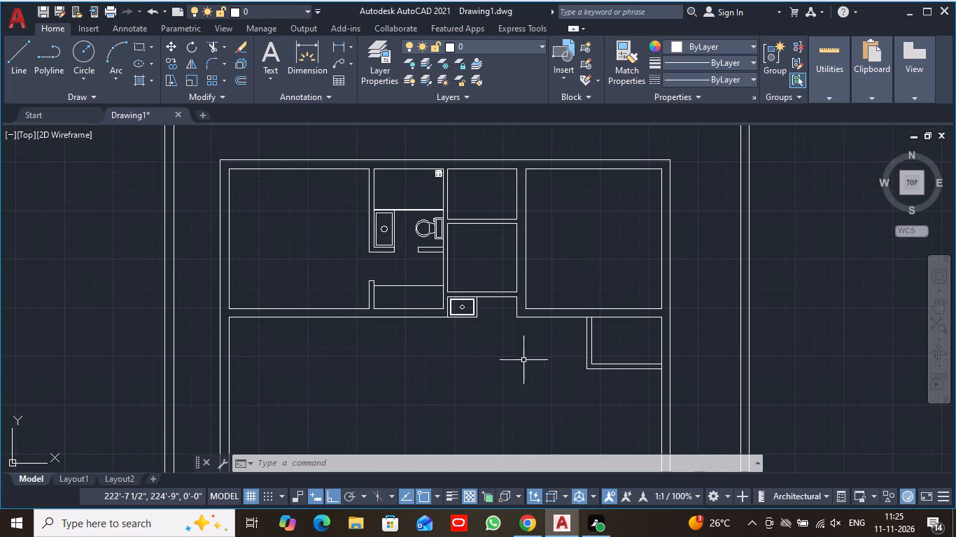
middle_drag(523, 360, 604, 349)
scroll(605, 349, down, 1)
middle_drag(605, 349, 603, 345)
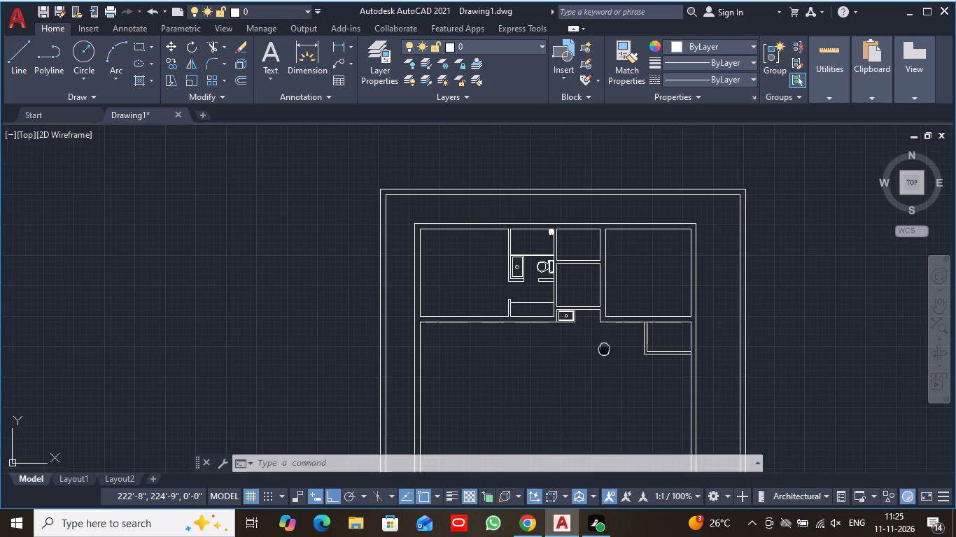
middle_drag(603, 345, 582, 290)
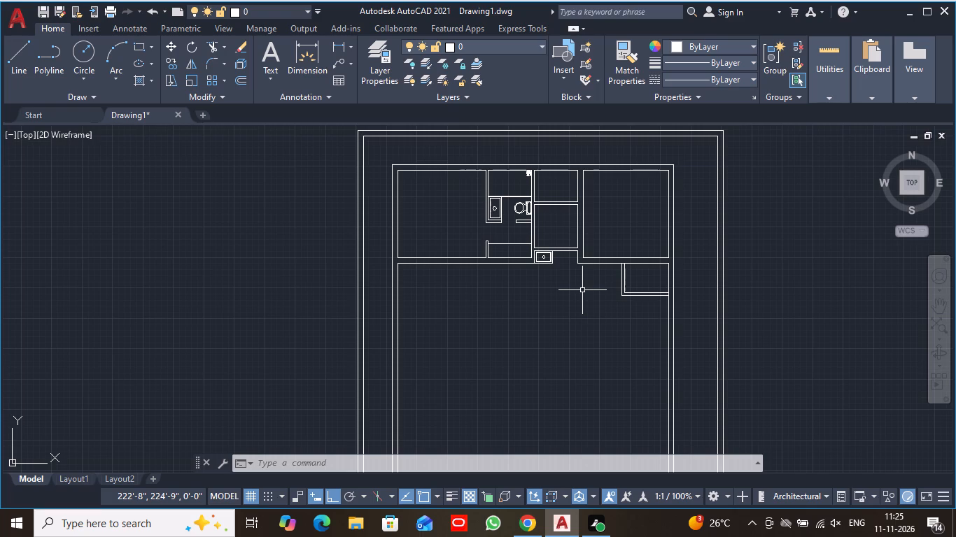
scroll(582, 290, down, 1)
scroll(552, 357, up, 2)
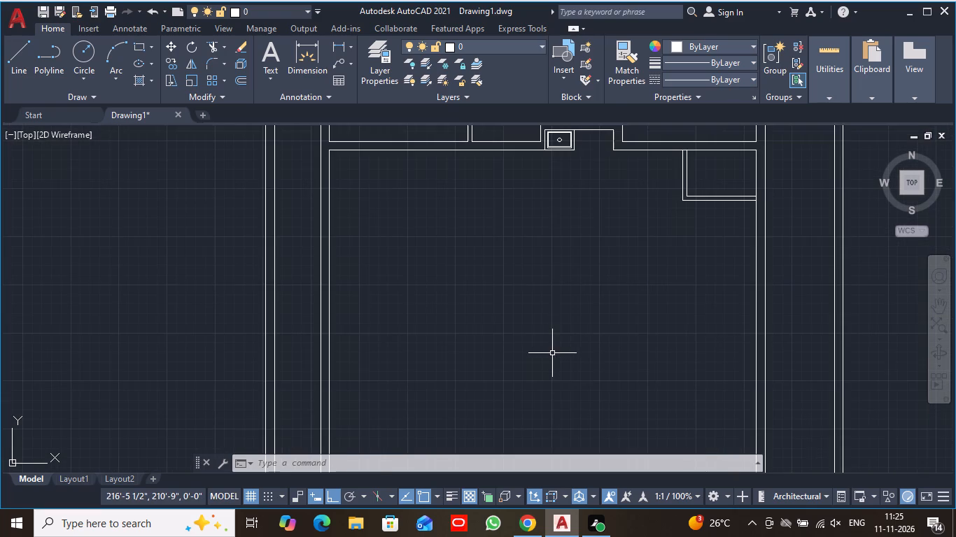
middle_drag(549, 336, 547, 491)
middle_drag(549, 407, 552, 459)
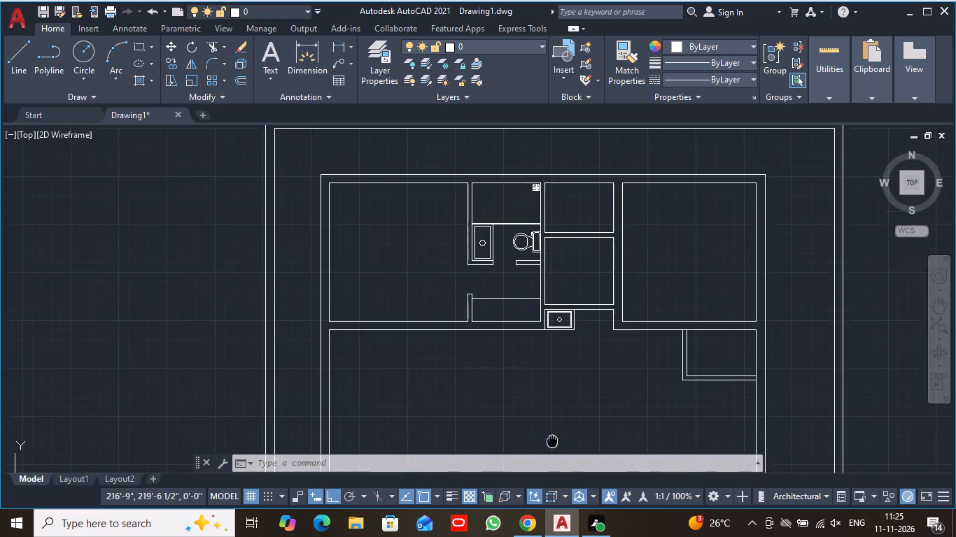
middle_drag(552, 459, 551, 477)
middle_drag(613, 419, 577, 415)
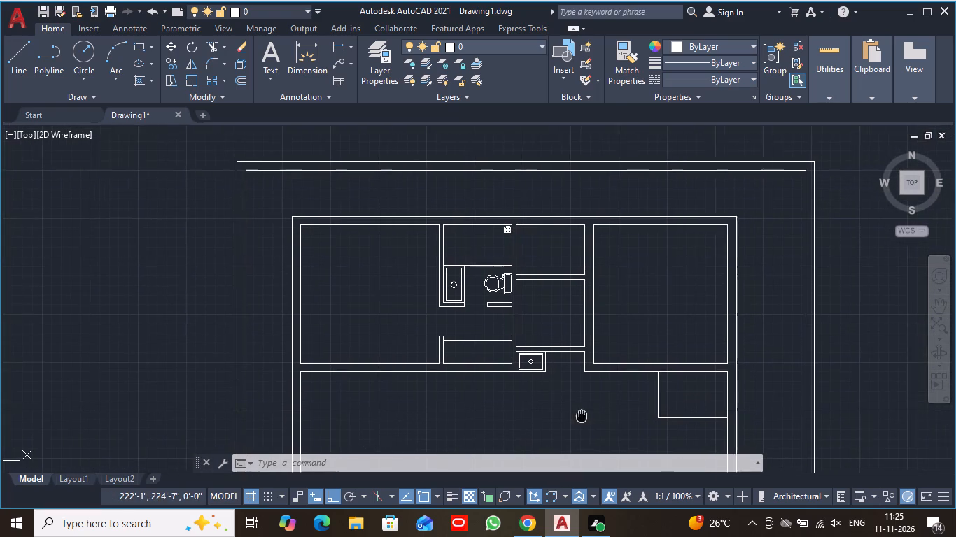
middle_drag(577, 415, 563, 415)
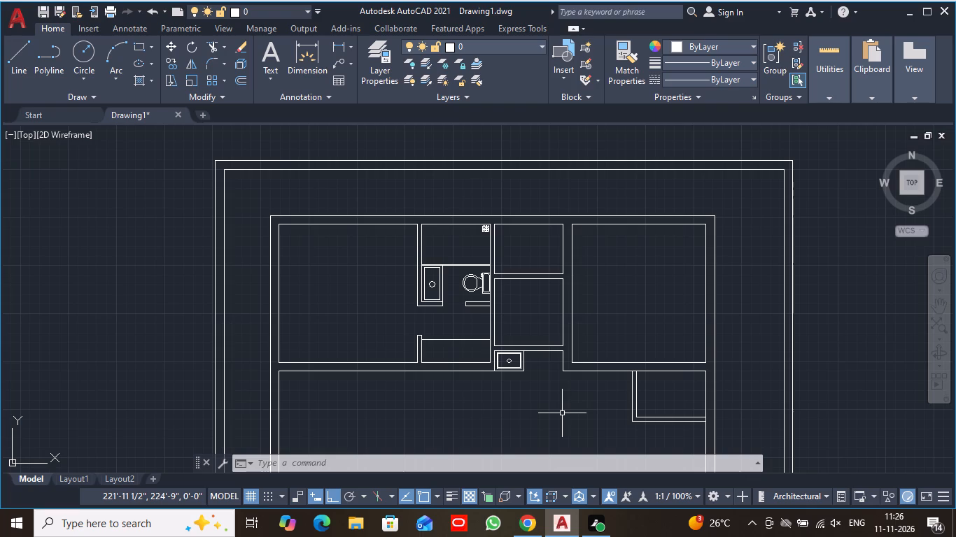
scroll(562, 413, up, 1)
middle_drag(556, 387, 591, 458)
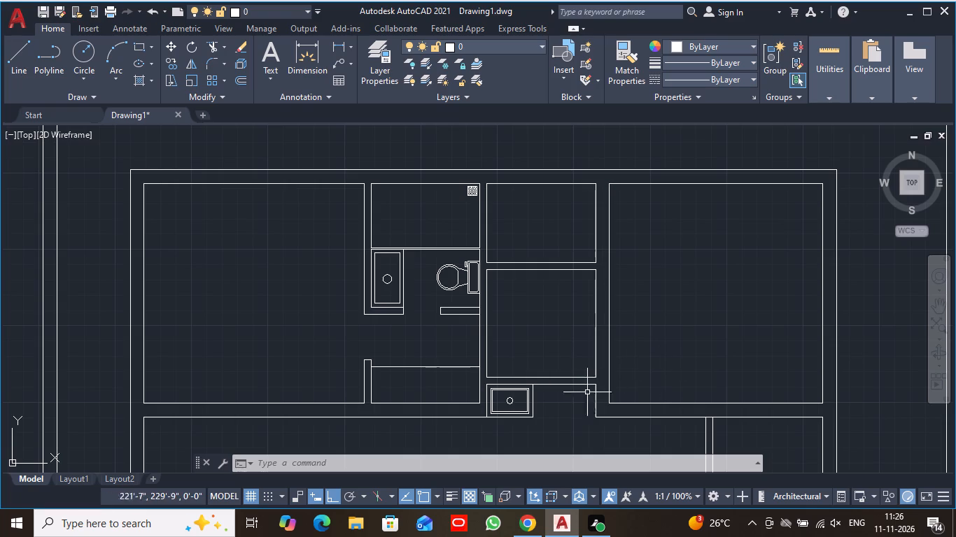
middle_drag(427, 391, 657, 344)
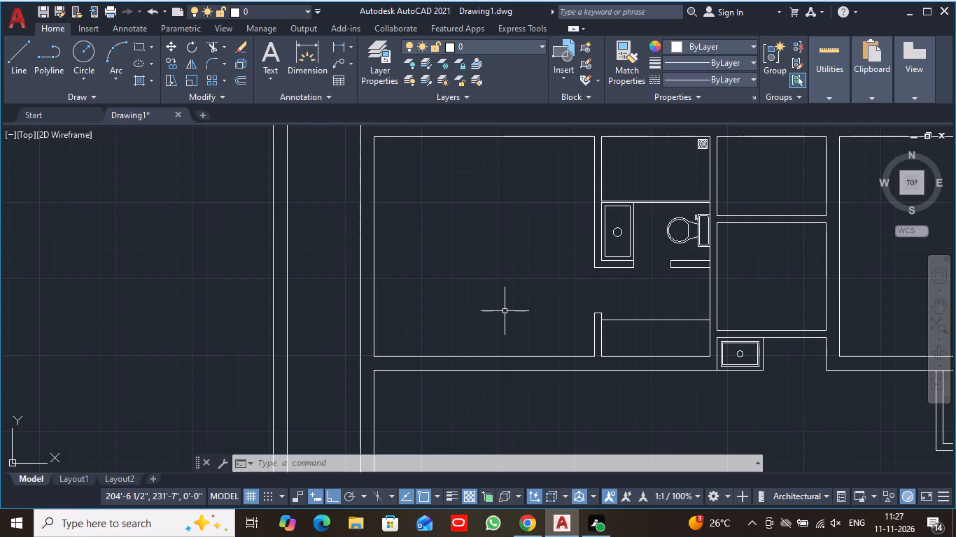
Open DesignCenter and look through the furniture blocks of Home - Space Planner.dwg.
text(ad)
key(Return)
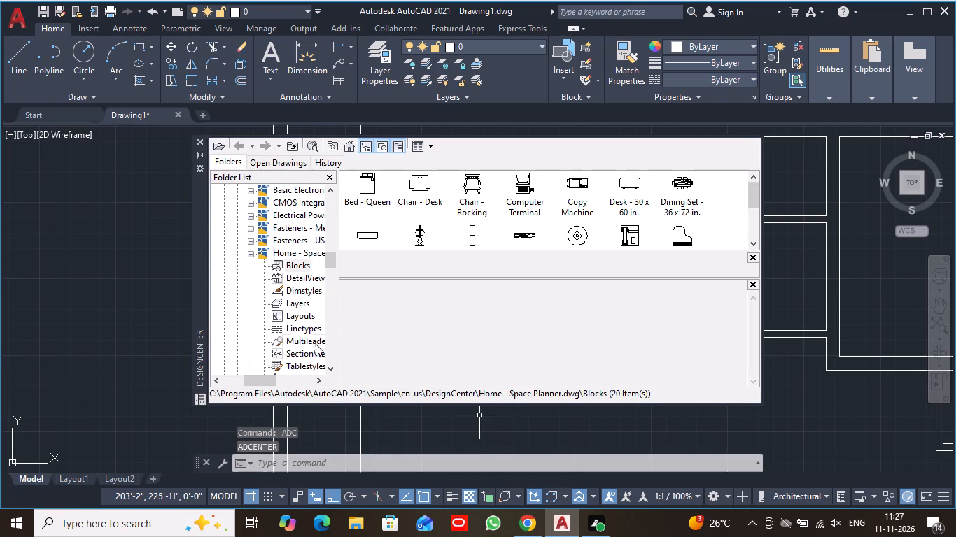
double_click(752, 245)
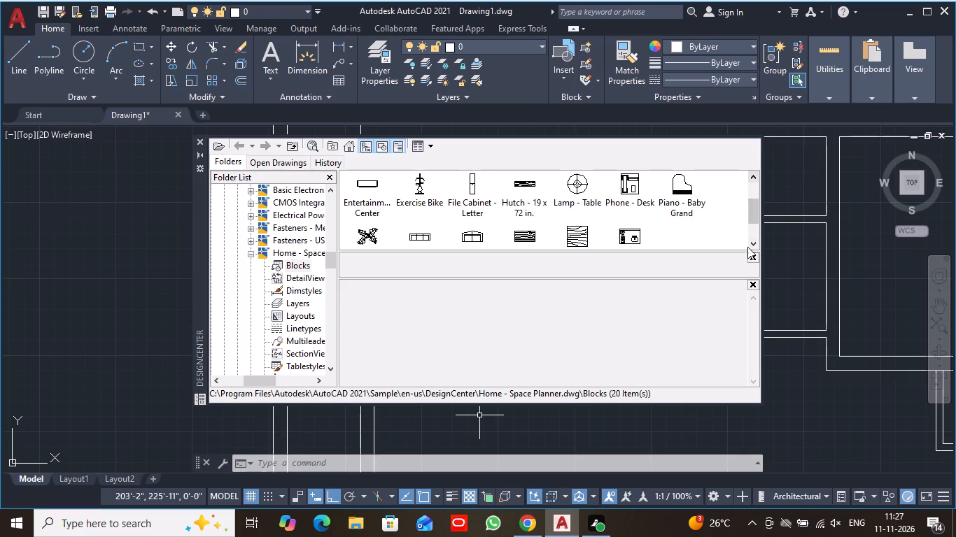
triple_click(756, 245)
double_click(756, 245)
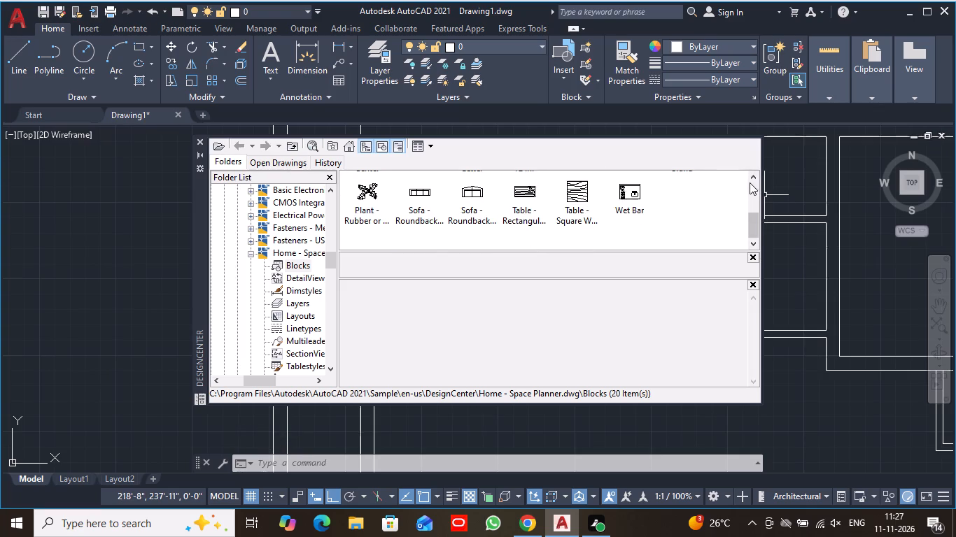
click(752, 175)
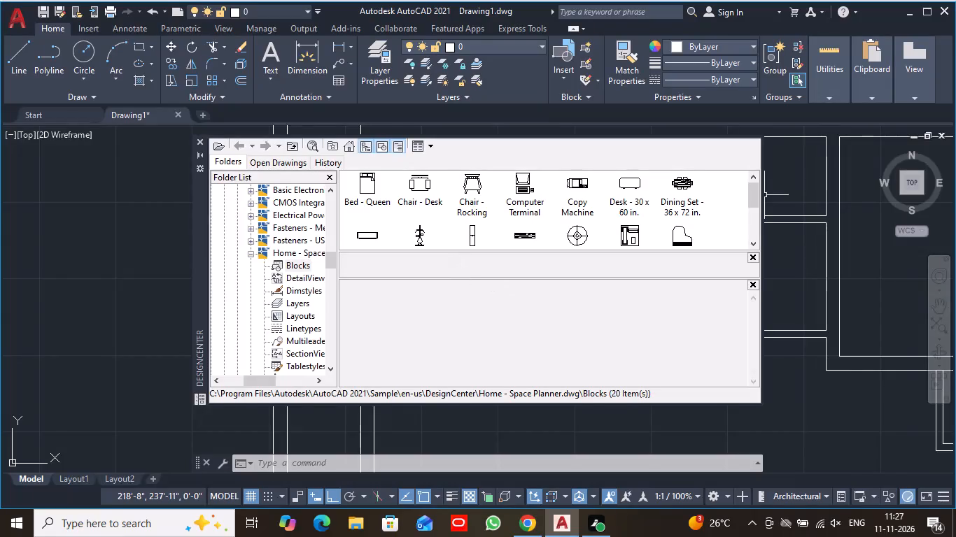
Look through the DesignCenter folder tree for other sample drawings that provide blocks.
scroll(292, 255, down, 3)
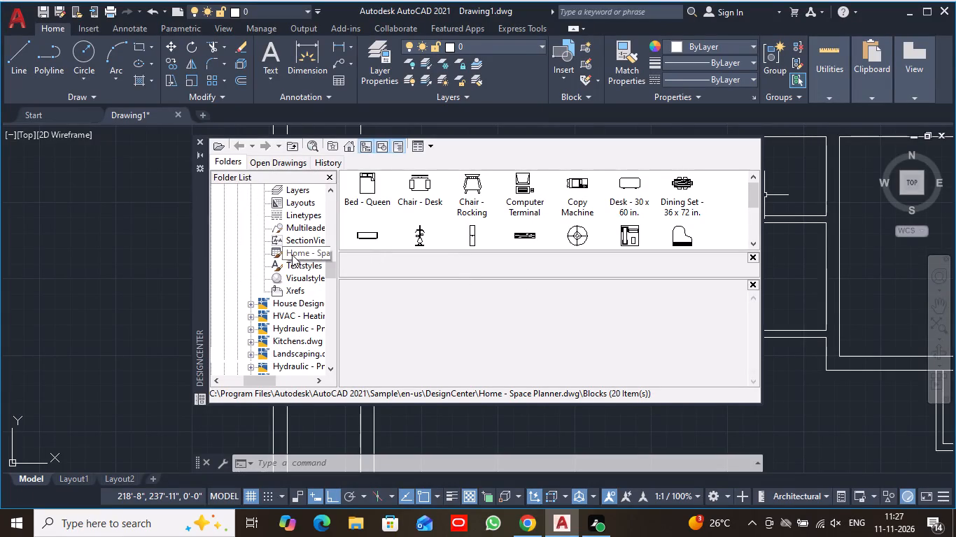
scroll(292, 255, down, 6)
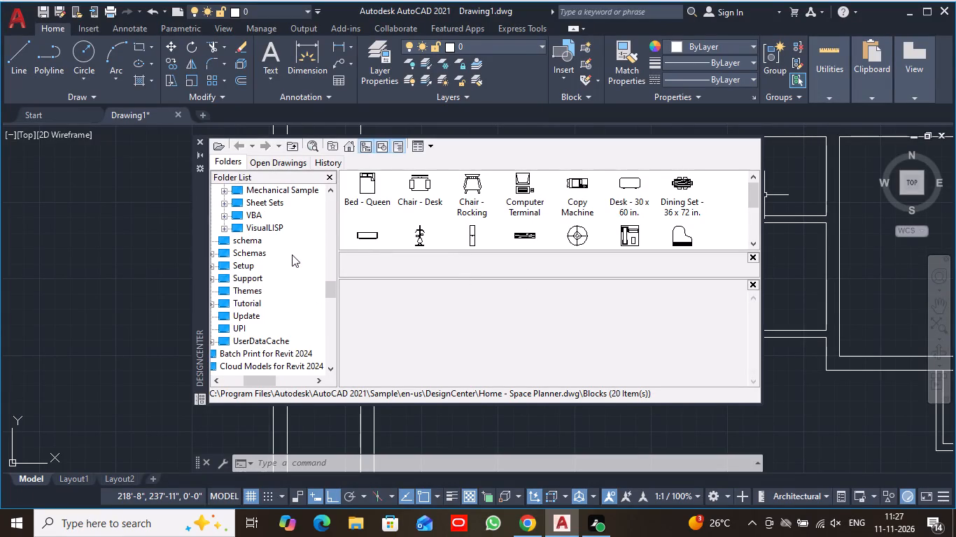
scroll(292, 255, down, 7)
scroll(292, 255, up, 3)
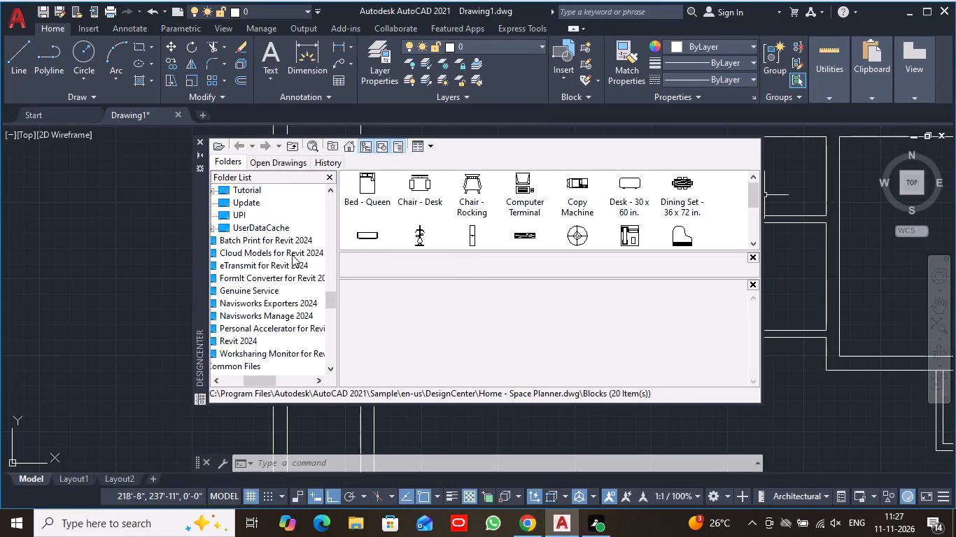
scroll(292, 255, up, 19)
scroll(293, 252, up, 3)
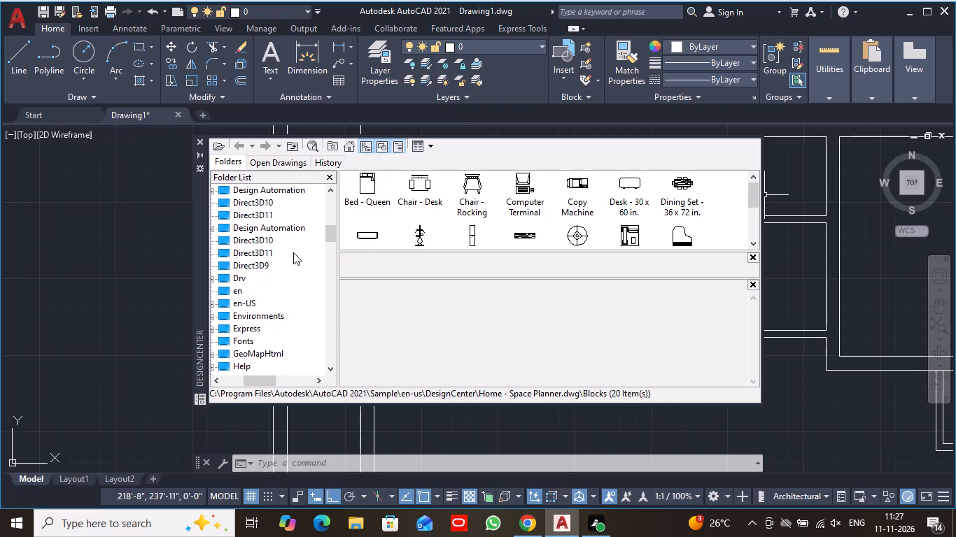
scroll(293, 252, up, 13)
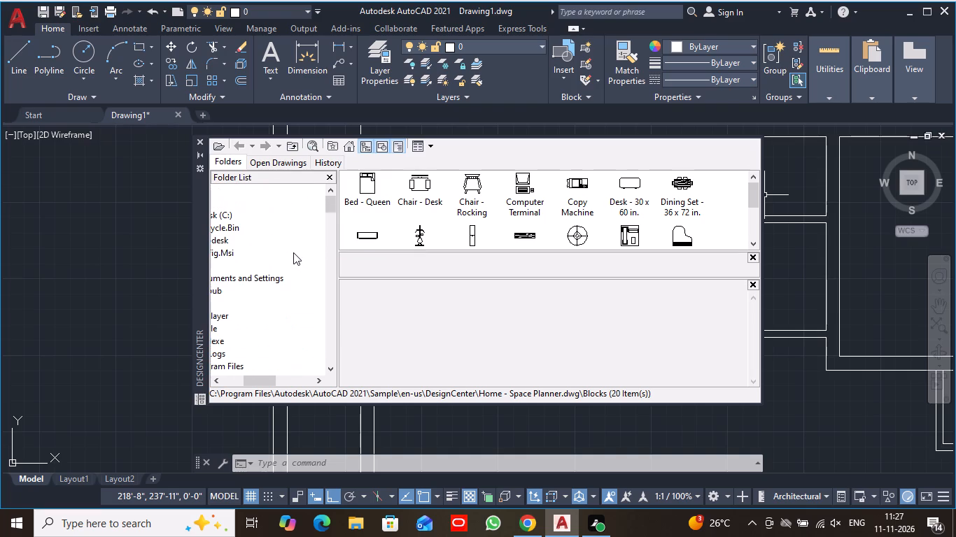
scroll(293, 252, down, 2)
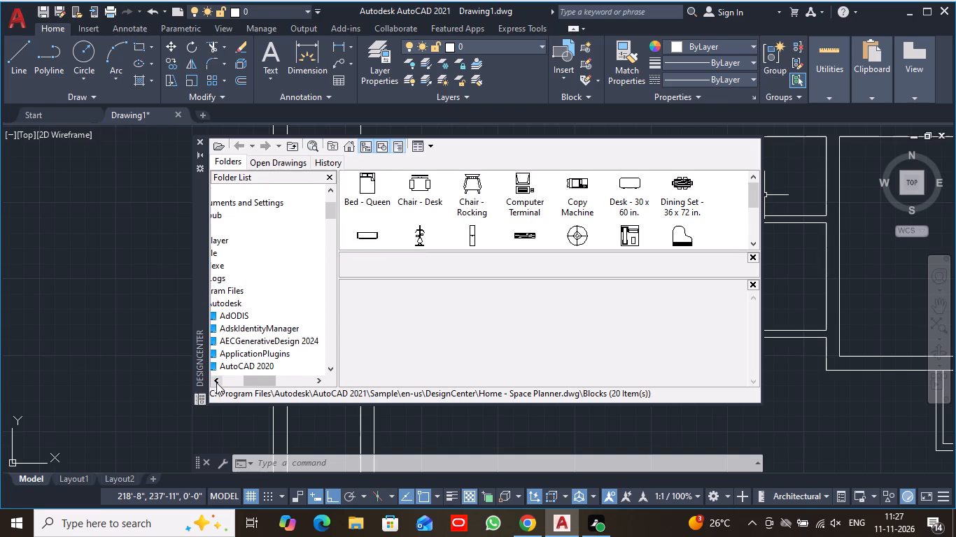
triple_click(216, 382)
triple_click(217, 382)
click(217, 382)
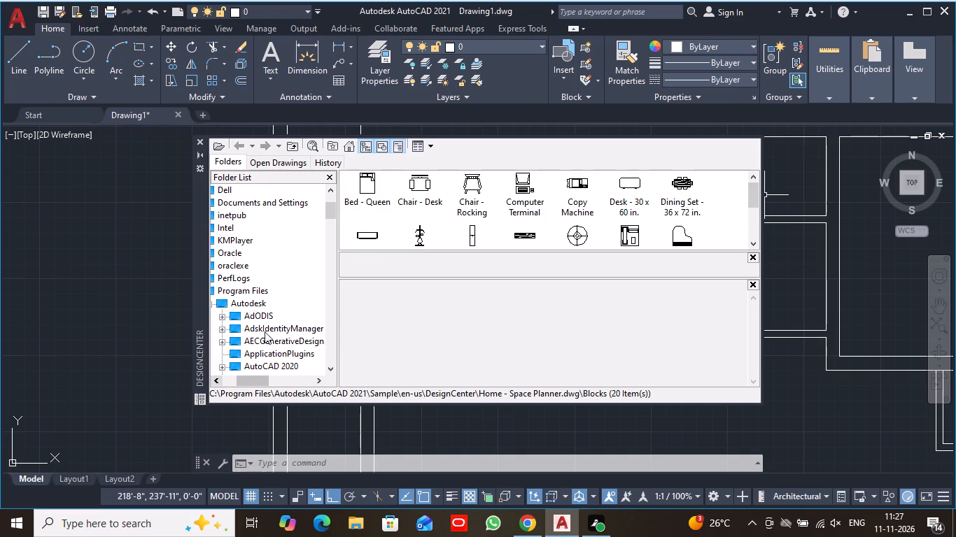
scroll(269, 321, down, 3)
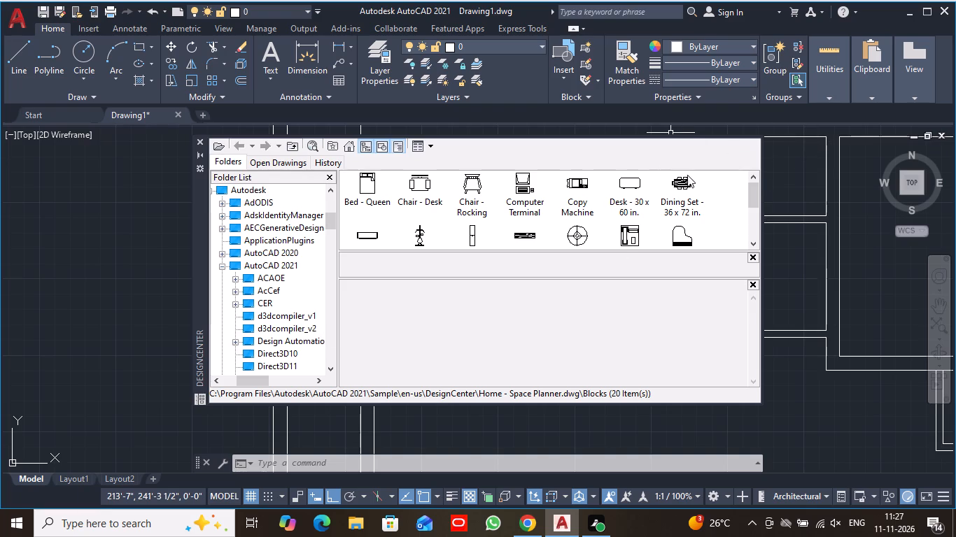
Return to the AutoCAD 2021 Sample folder in DesignCenter and look through the folder tree for drawings that provide blocks.
click(351, 142)
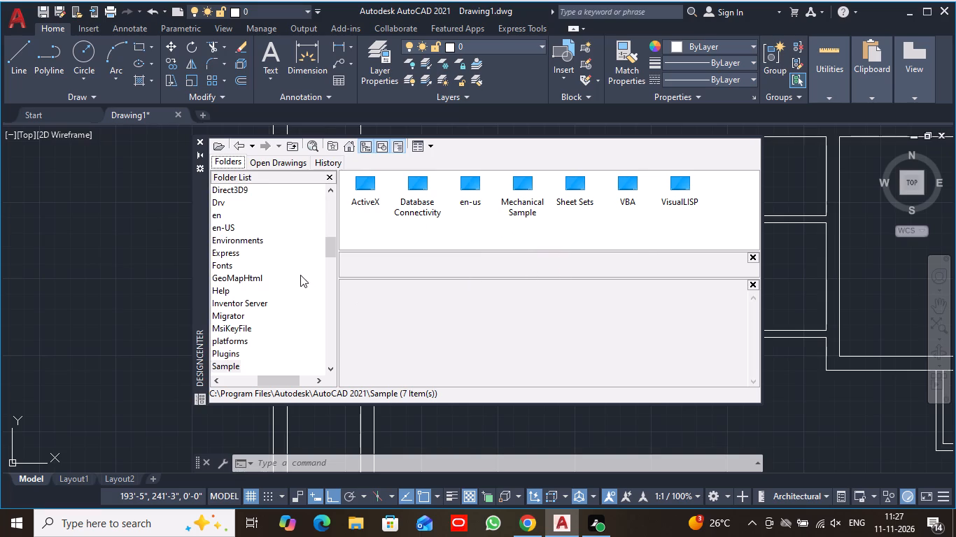
triple_click(216, 380)
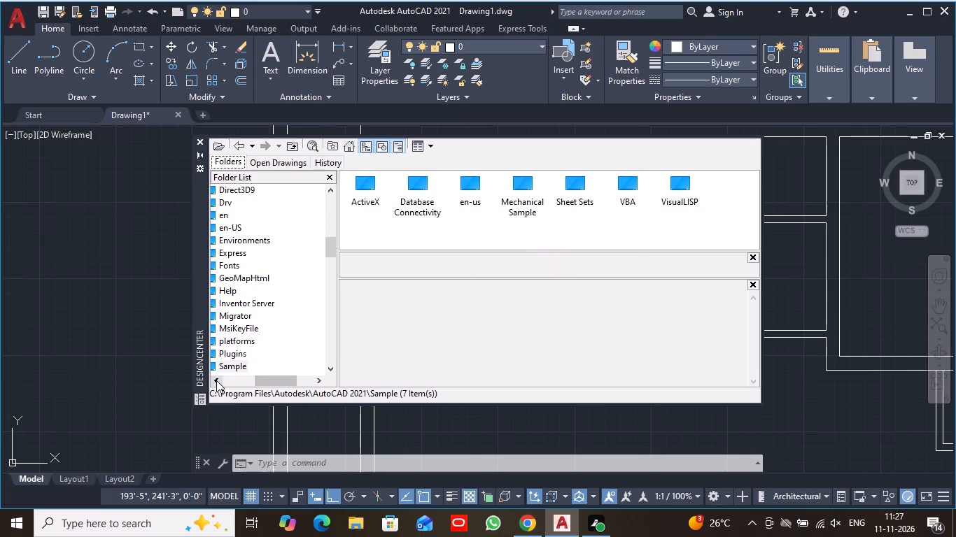
scroll(248, 295, up, 1)
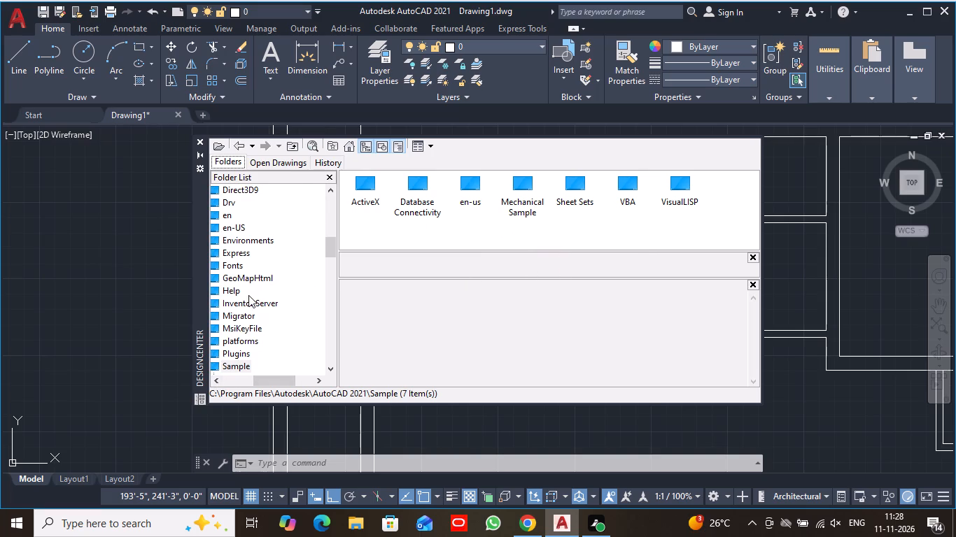
scroll(248, 295, up, 7)
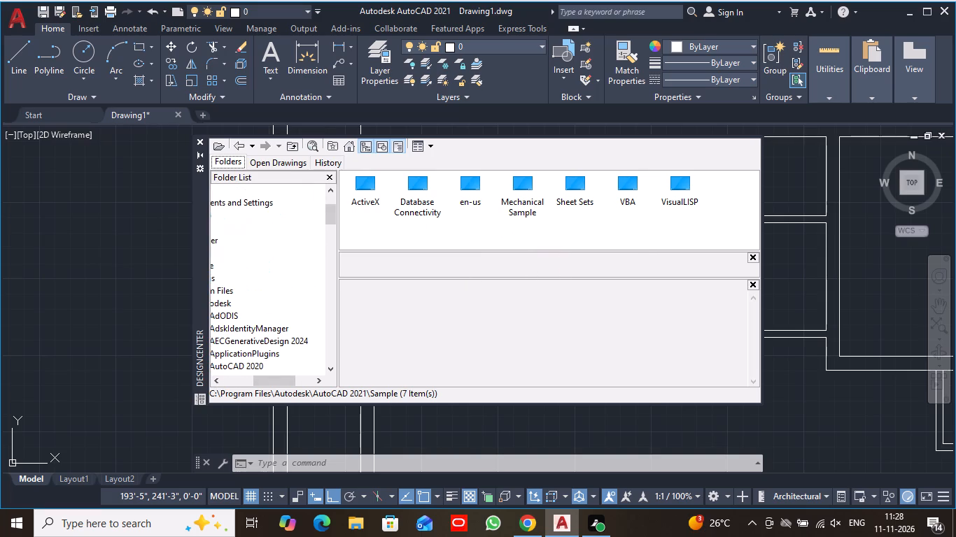
scroll(297, 327, down, 5)
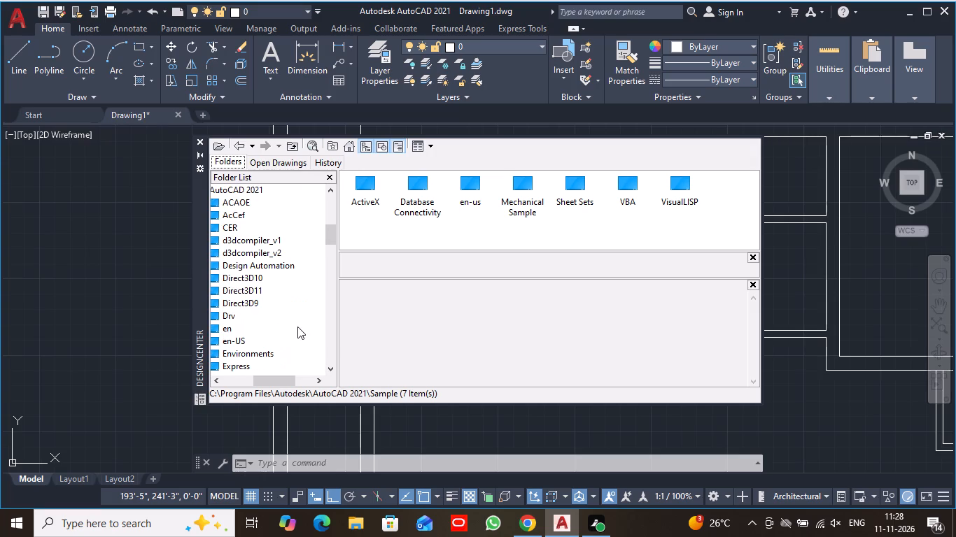
scroll(297, 327, down, 2)
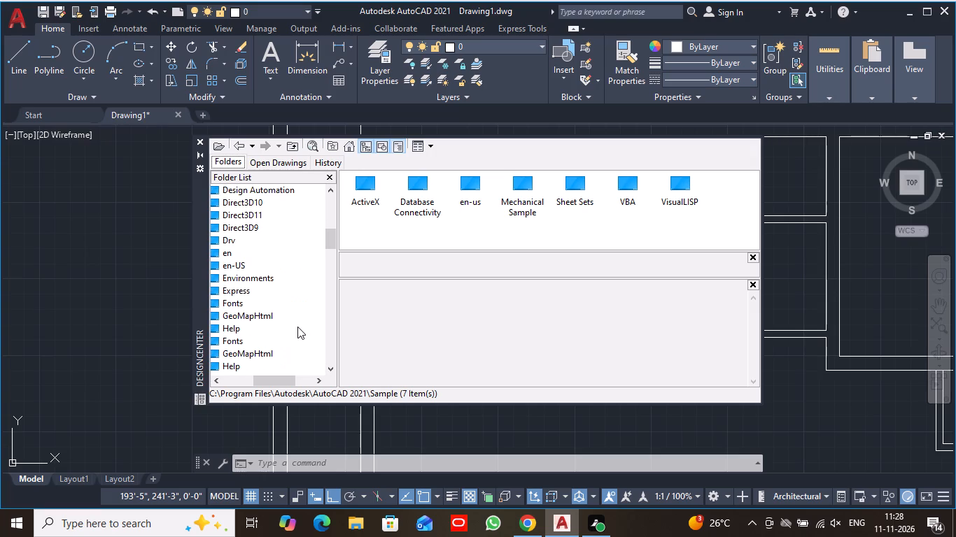
scroll(279, 328, down, 2)
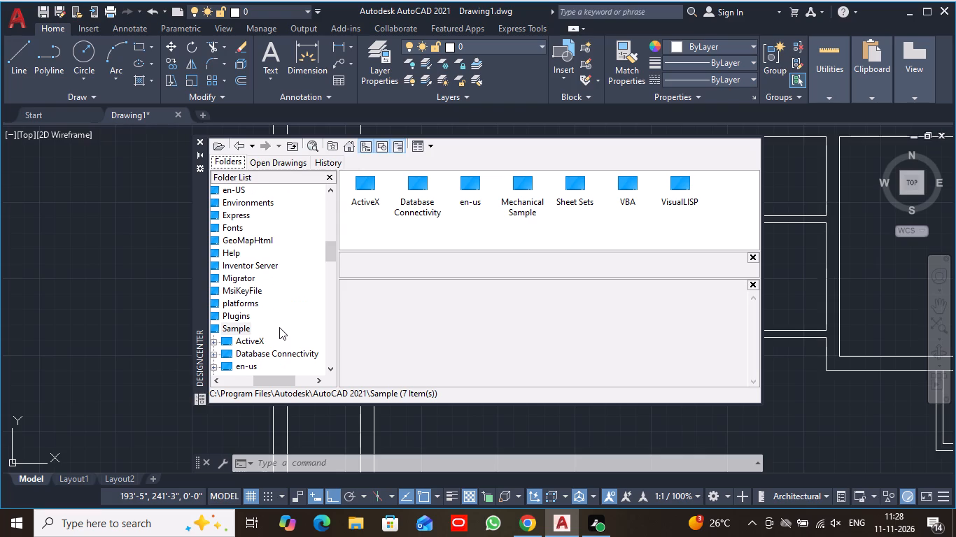
scroll(279, 327, down, 2)
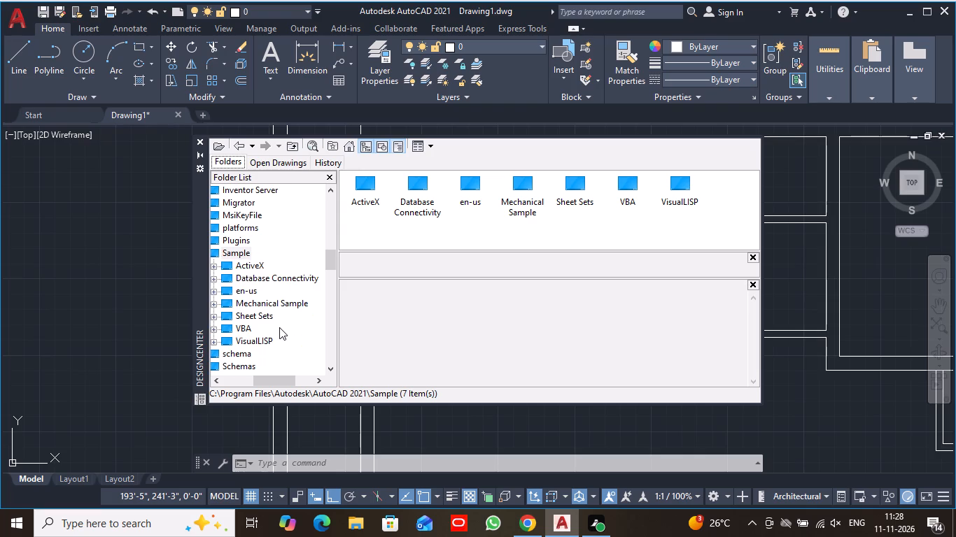
scroll(279, 327, down, 3)
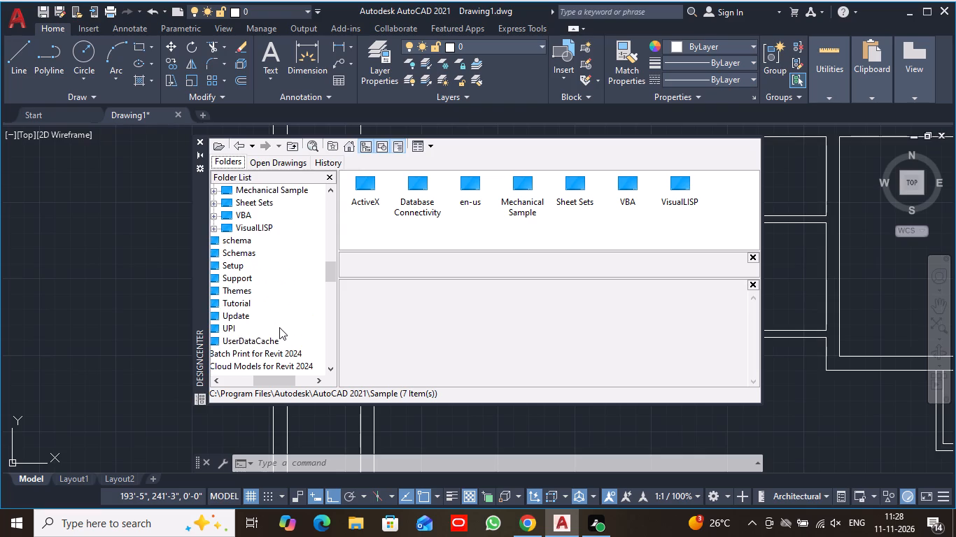
scroll(279, 327, down, 2)
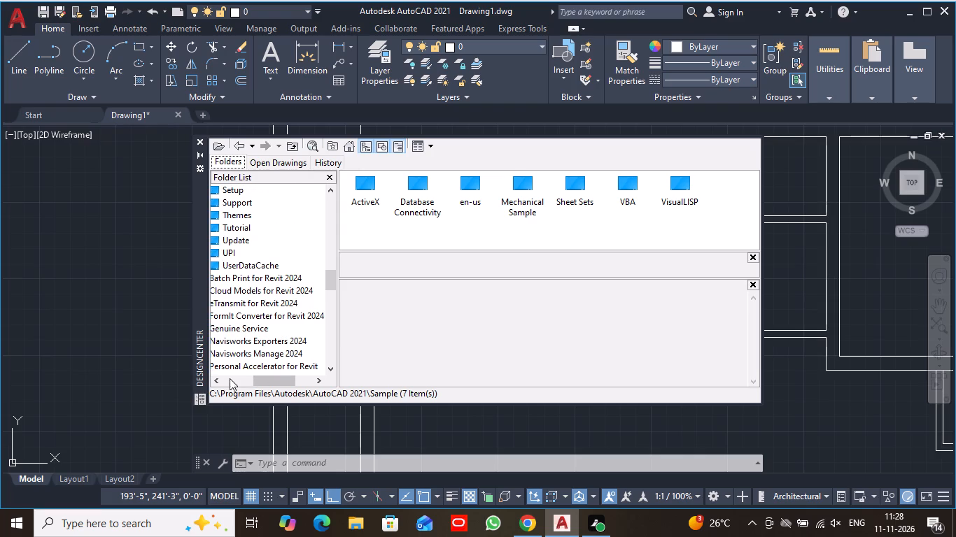
triple_click(219, 382)
click(219, 382)
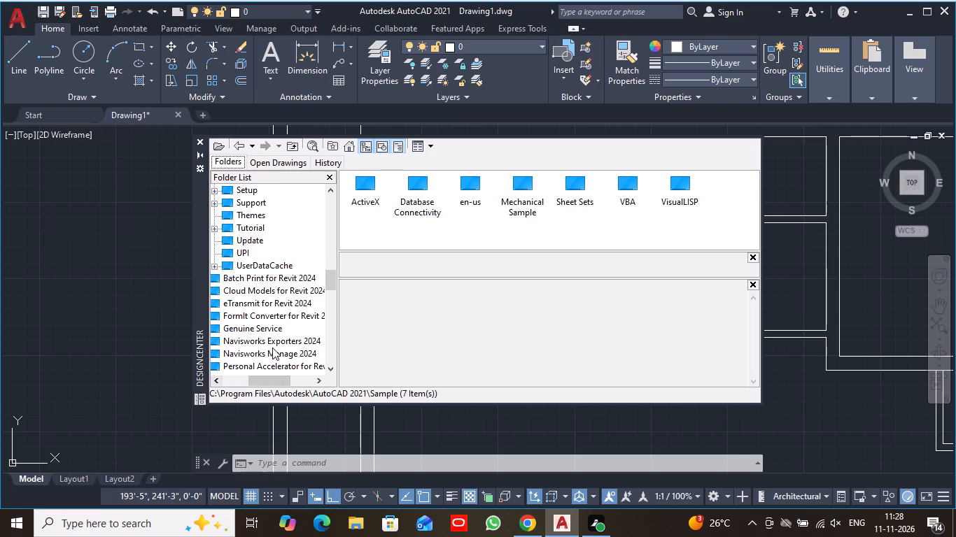
scroll(274, 346, down, 4)
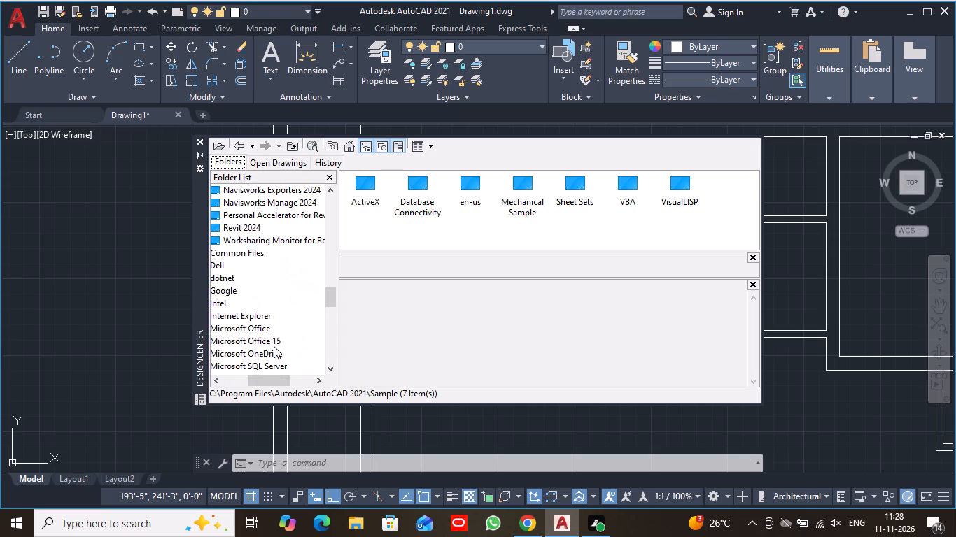
scroll(274, 346, down, 6)
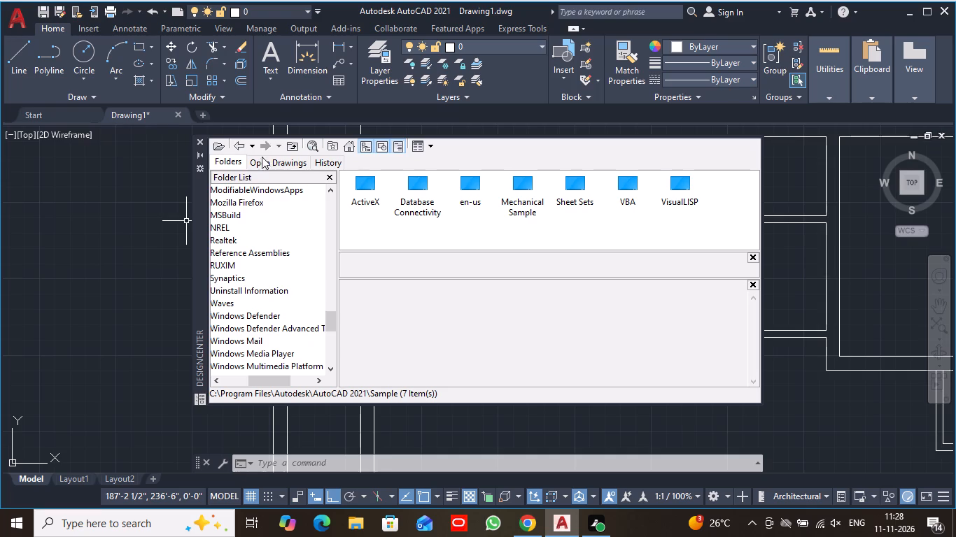
Hide the description pane in DesignCenter and close the palette.
click(430, 143)
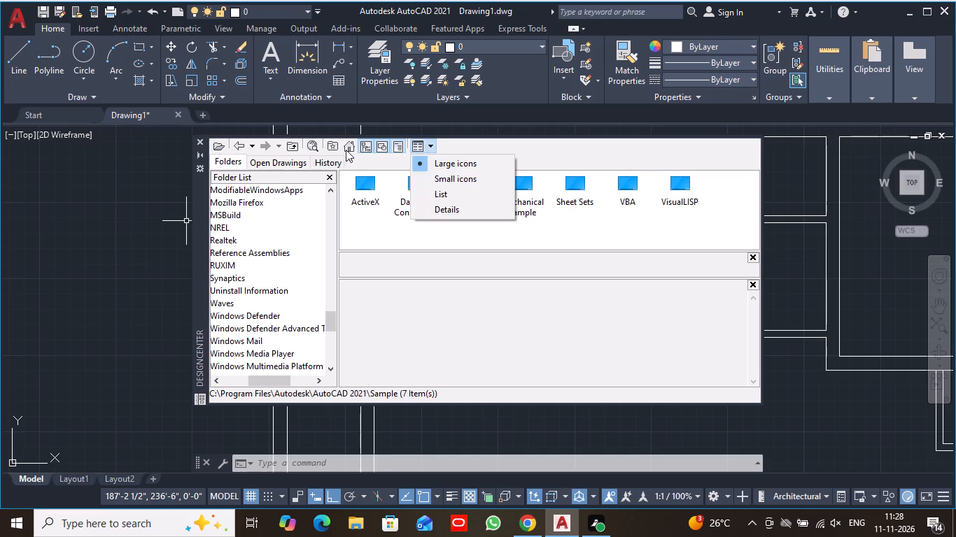
click(367, 147)
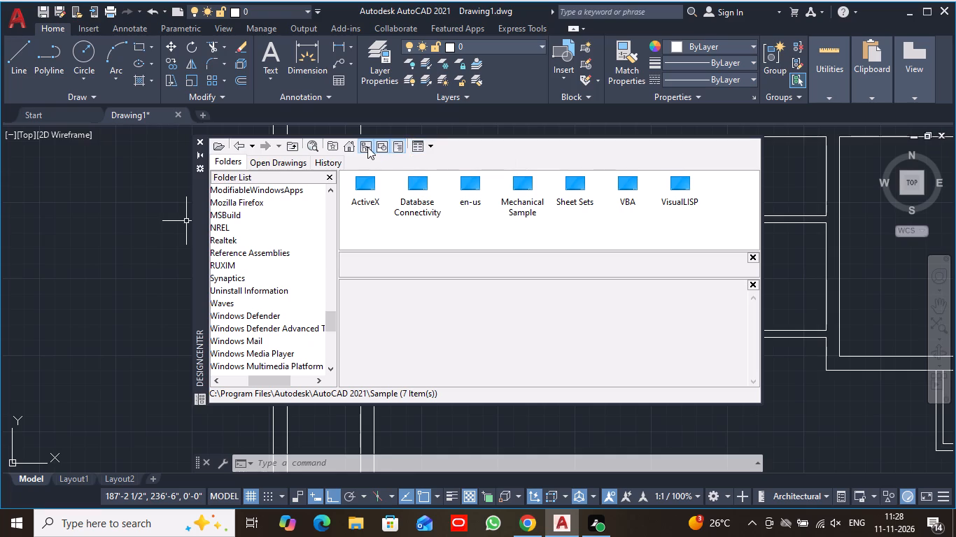
click(393, 148)
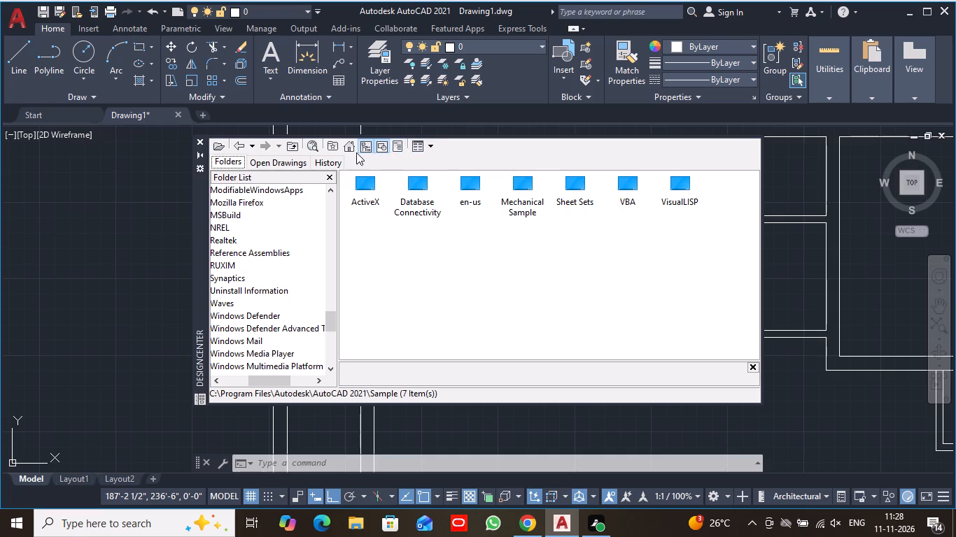
click(349, 146)
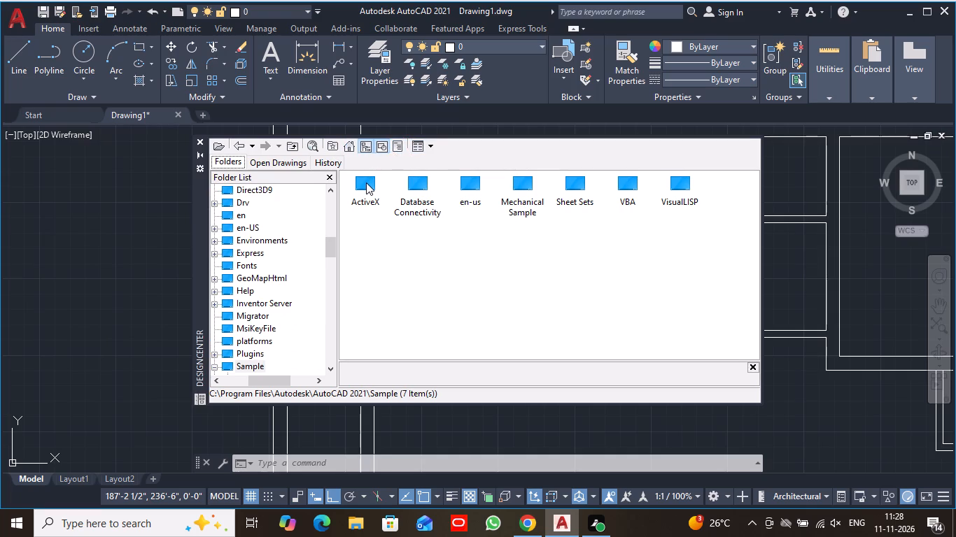
click(198, 142)
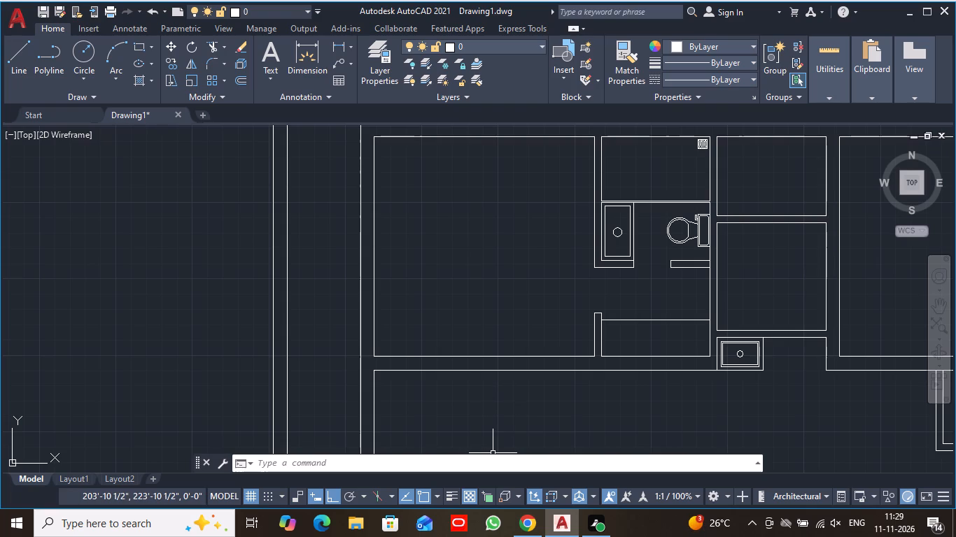
Reopen DesignCenter, check its open drawings, history and folder views for block sources, and close it.
text(ad)
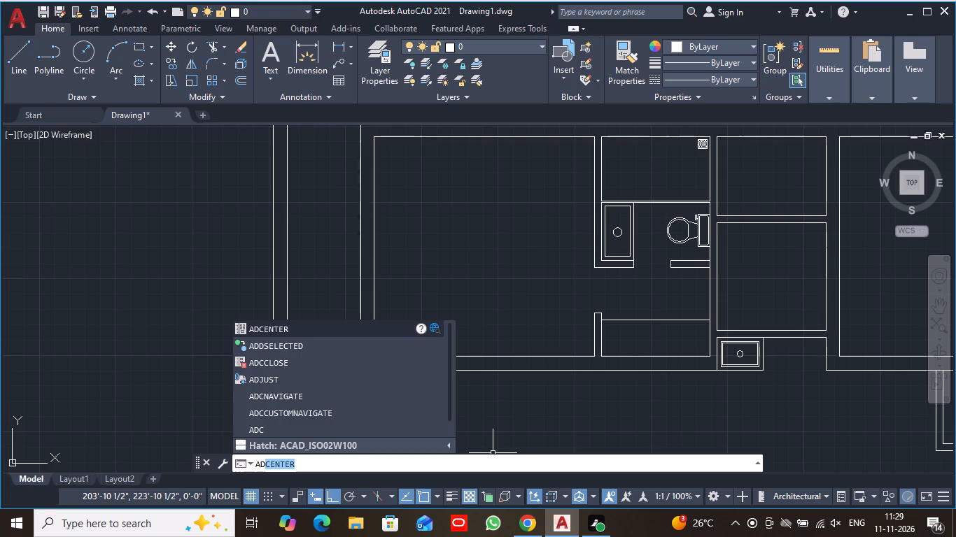
click(309, 327)
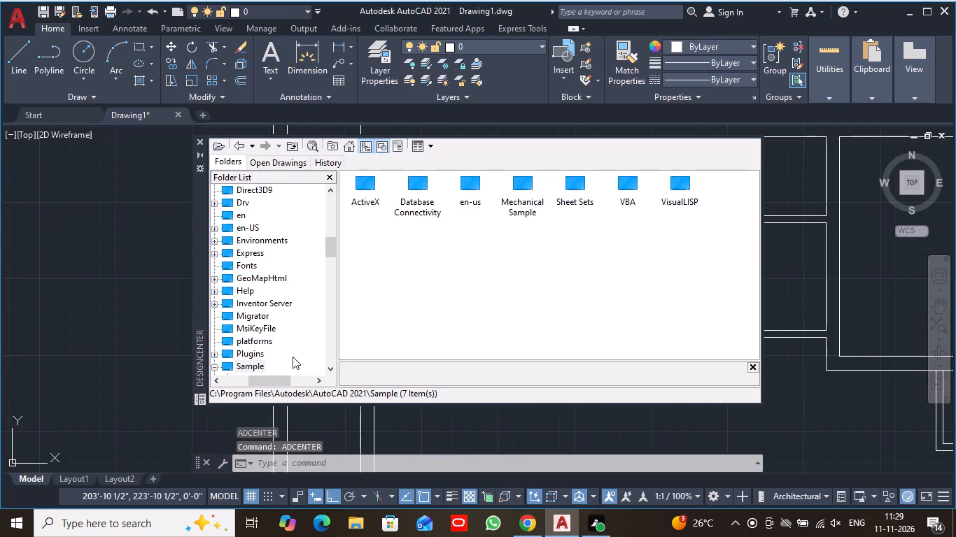
click(279, 162)
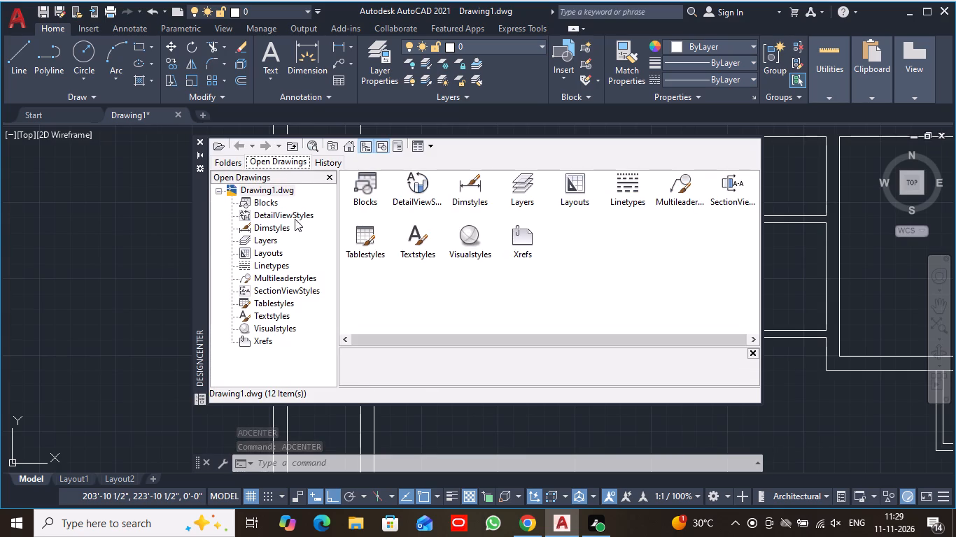
click(329, 159)
click(239, 163)
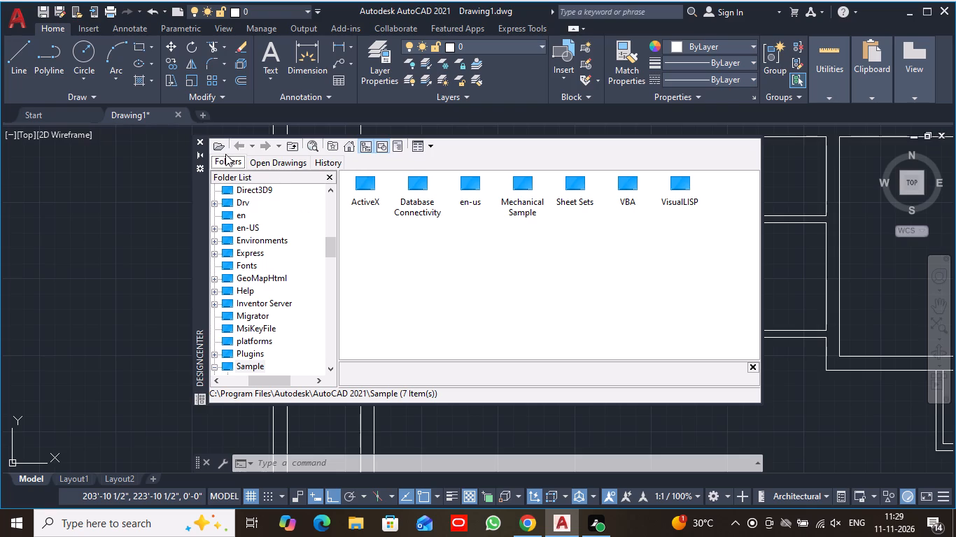
click(198, 141)
Insert a Door - Metric block from the Architectural tool palette in the empty area west of the outer boundary walls.
scroll(437, 235, down, 3)
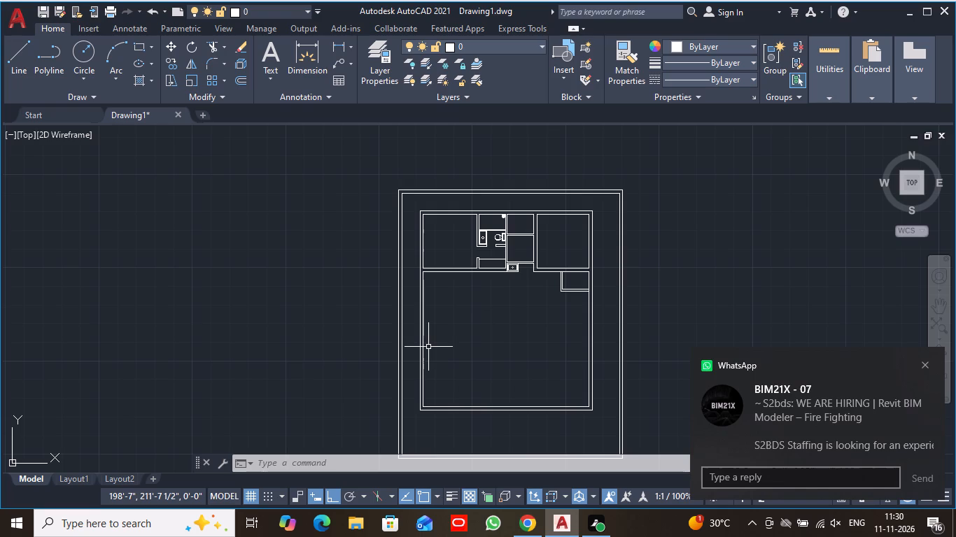
key(ctrl+3)
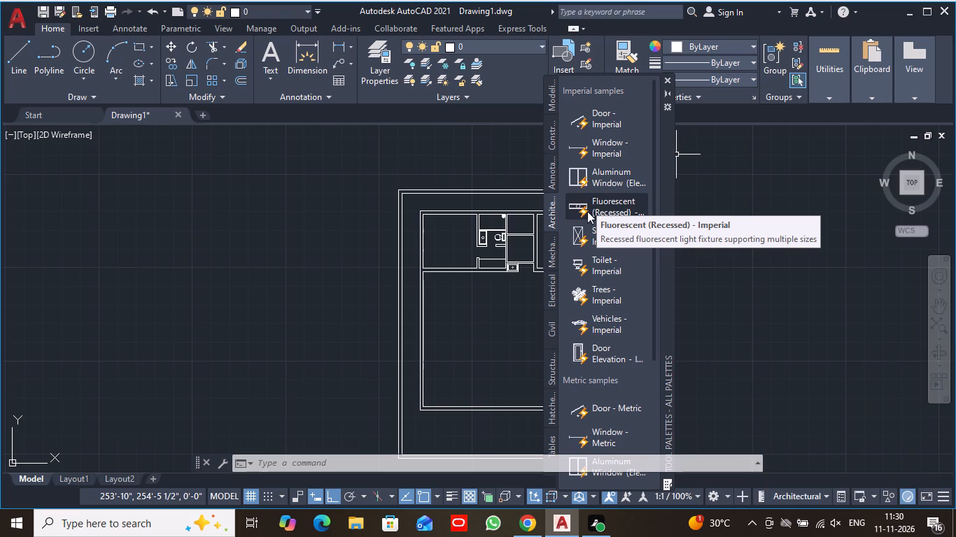
click(612, 122)
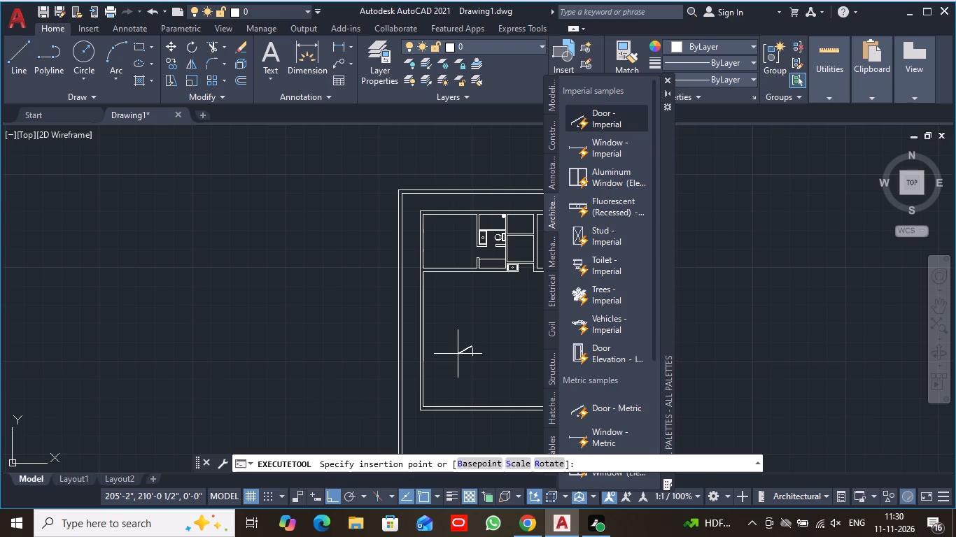
scroll(460, 351, up, 1)
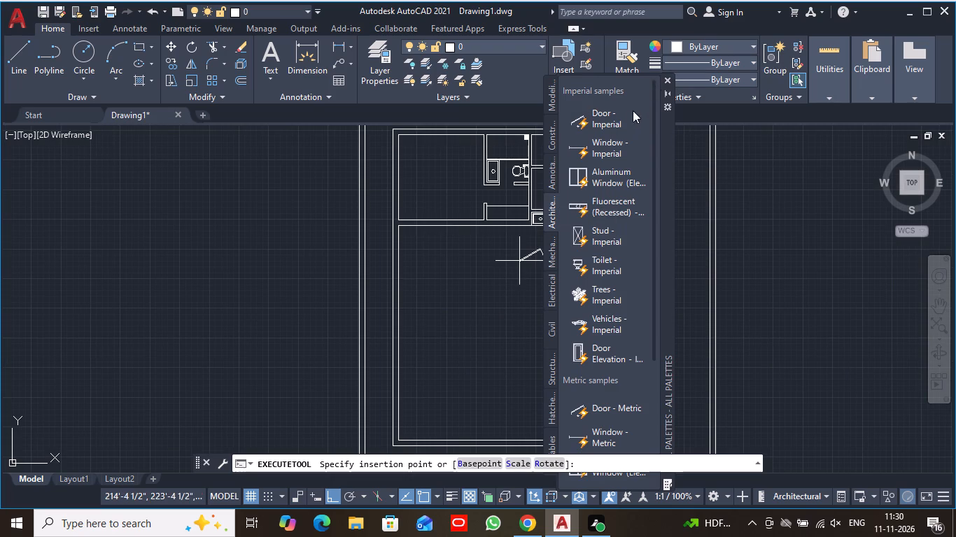
click(613, 410)
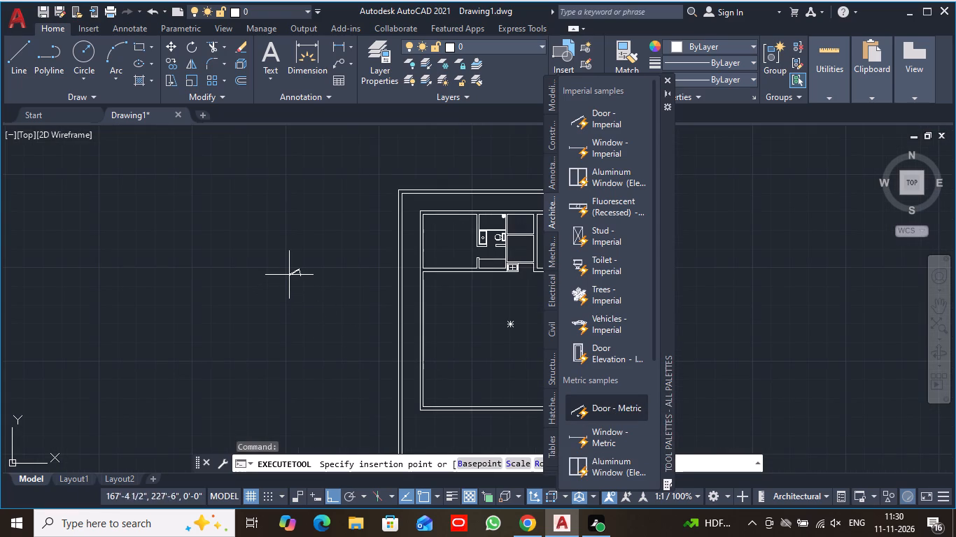
click(290, 273)
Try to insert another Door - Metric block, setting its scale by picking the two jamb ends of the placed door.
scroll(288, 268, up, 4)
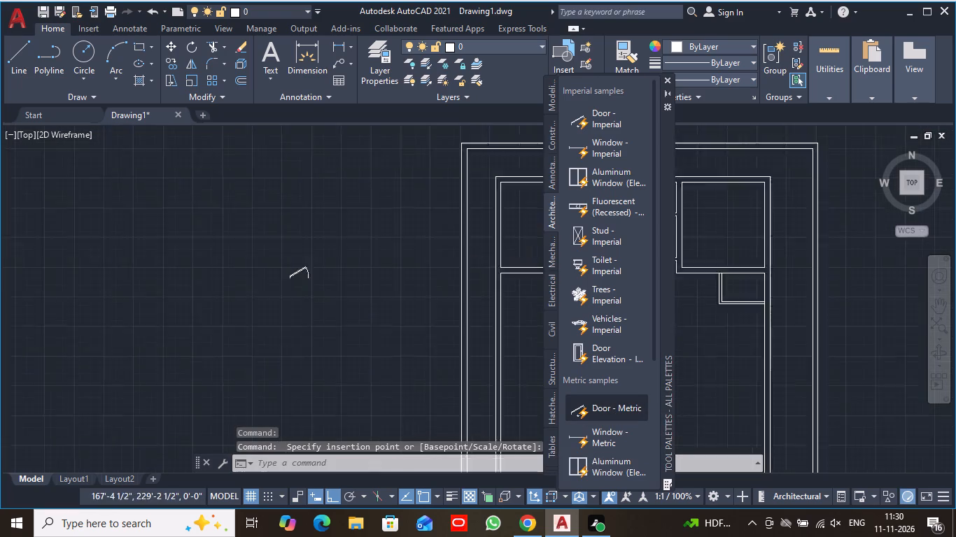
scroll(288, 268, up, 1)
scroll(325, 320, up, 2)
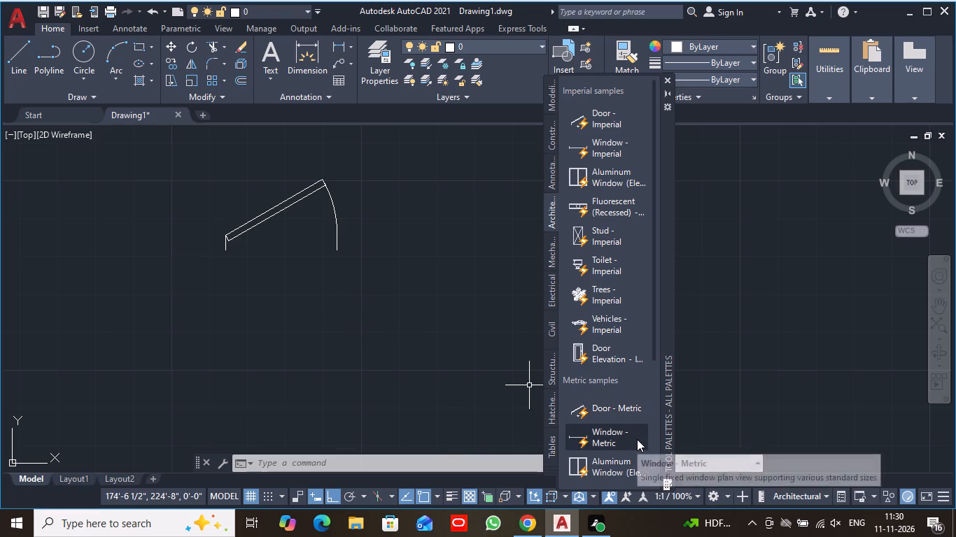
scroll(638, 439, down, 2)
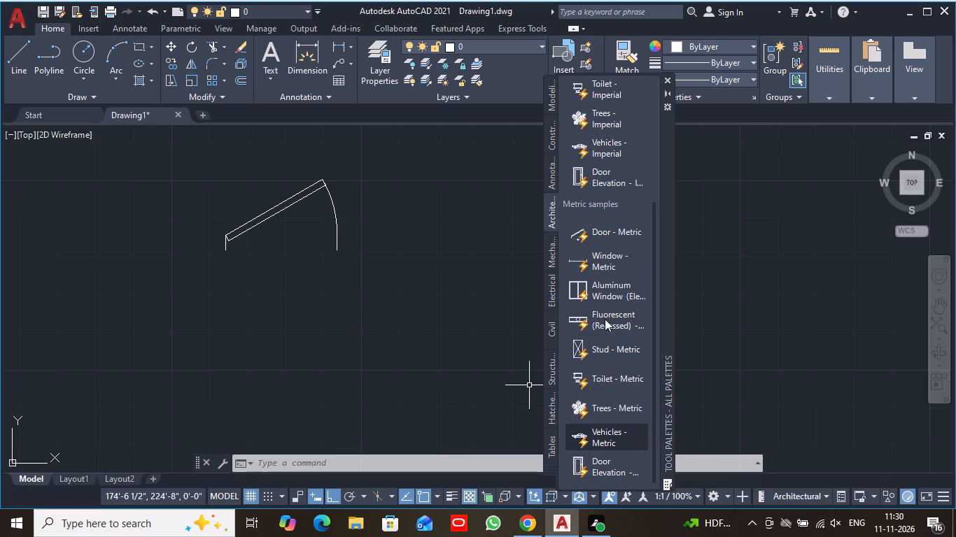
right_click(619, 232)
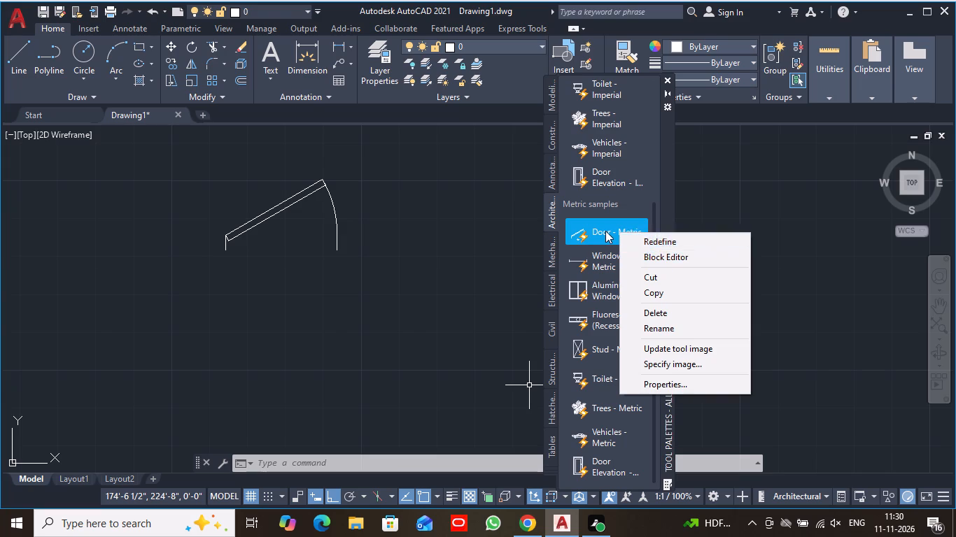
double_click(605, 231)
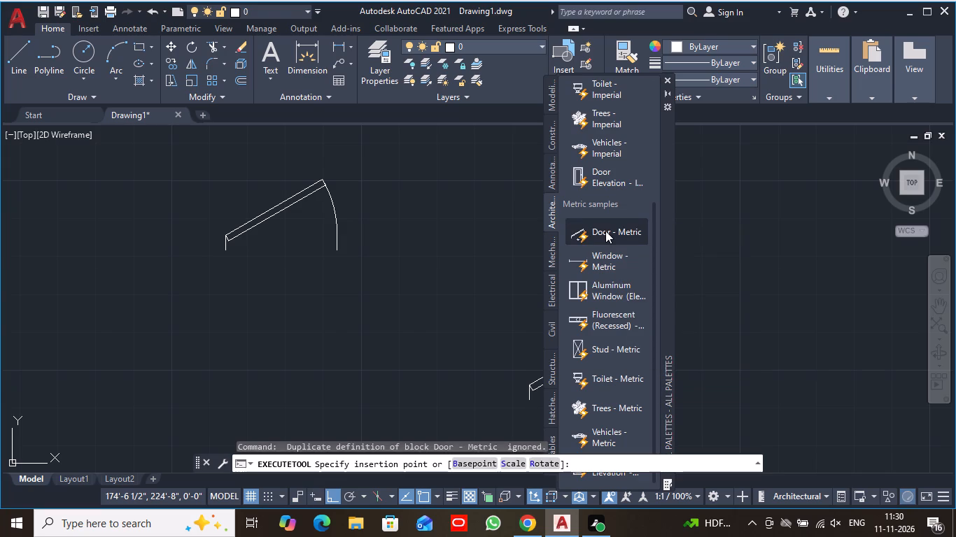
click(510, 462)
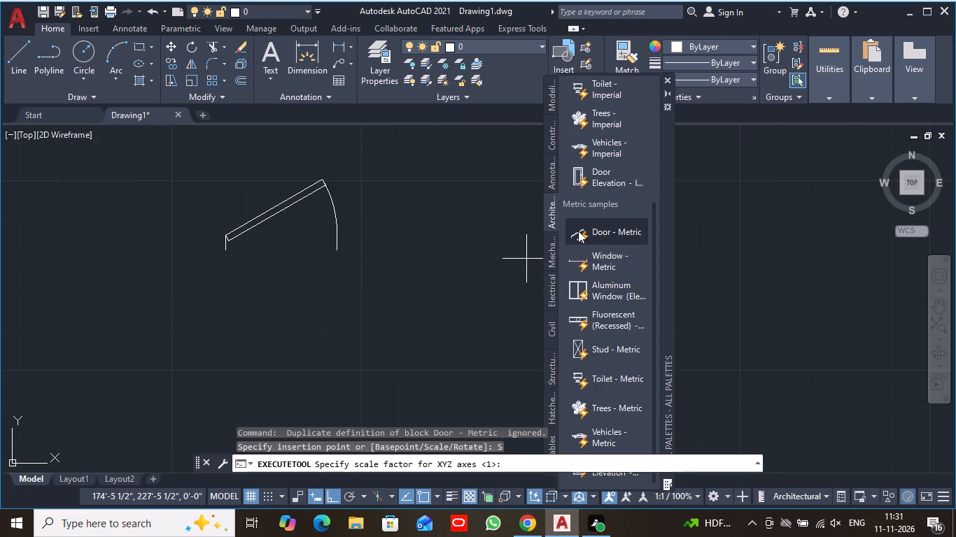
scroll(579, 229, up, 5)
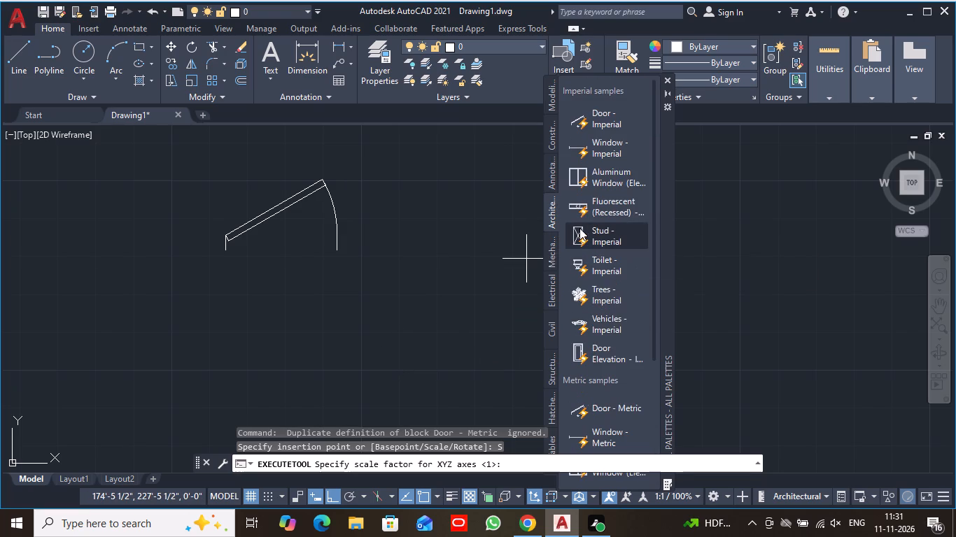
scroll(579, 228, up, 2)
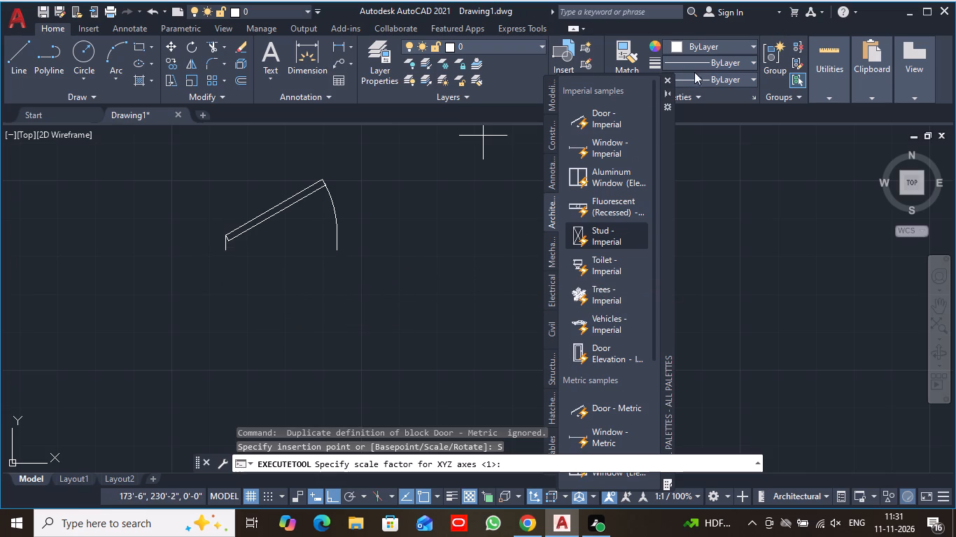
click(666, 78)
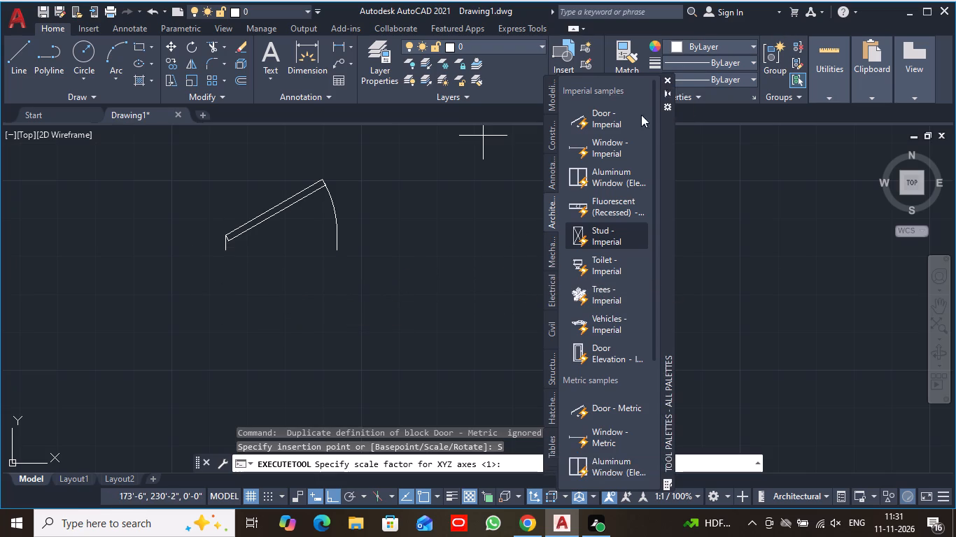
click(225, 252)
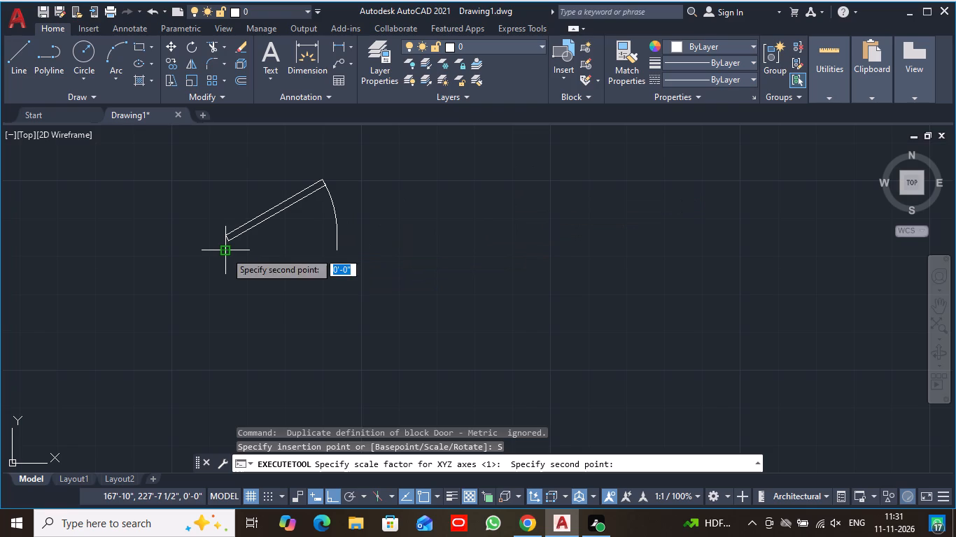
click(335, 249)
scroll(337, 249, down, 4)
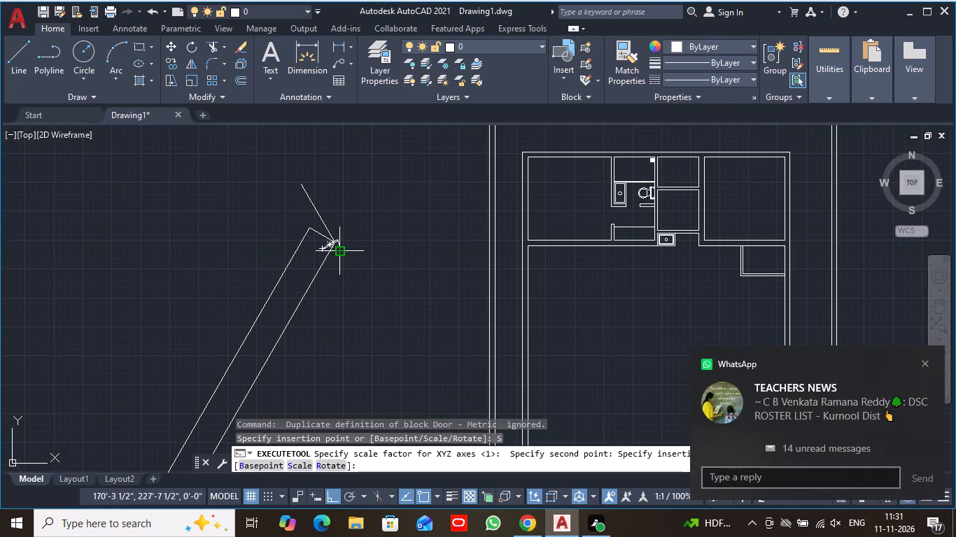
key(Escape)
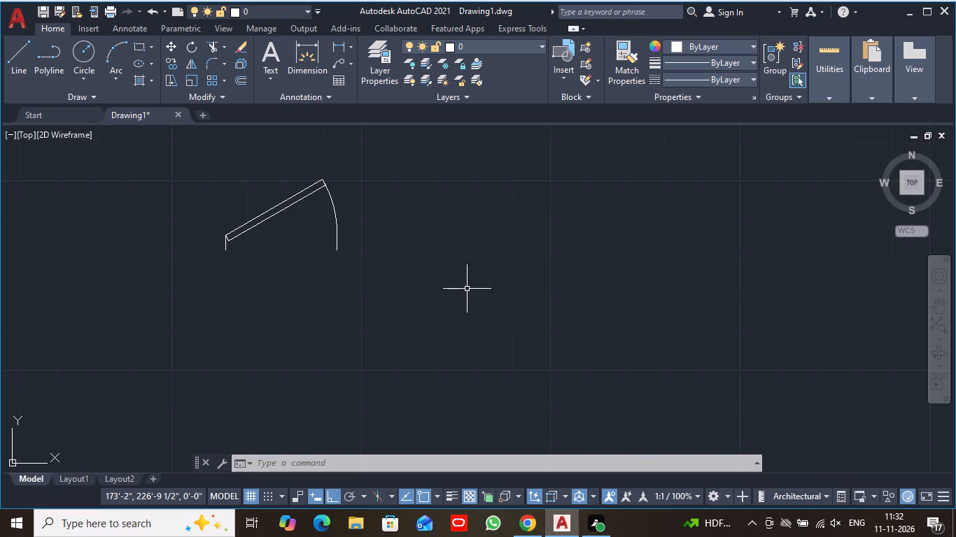
Start the INSERT command for placing a block.
click(385, 465)
text(insert)
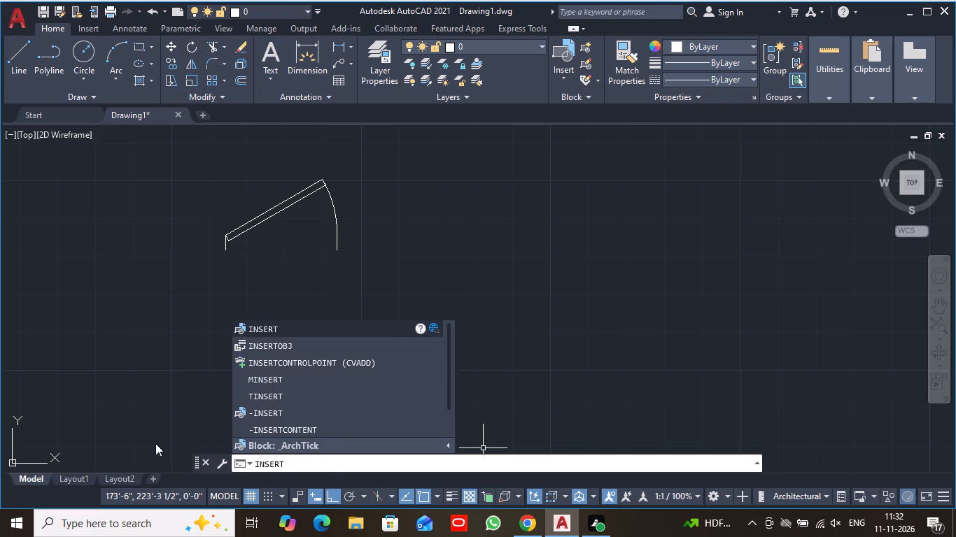
click(323, 331)
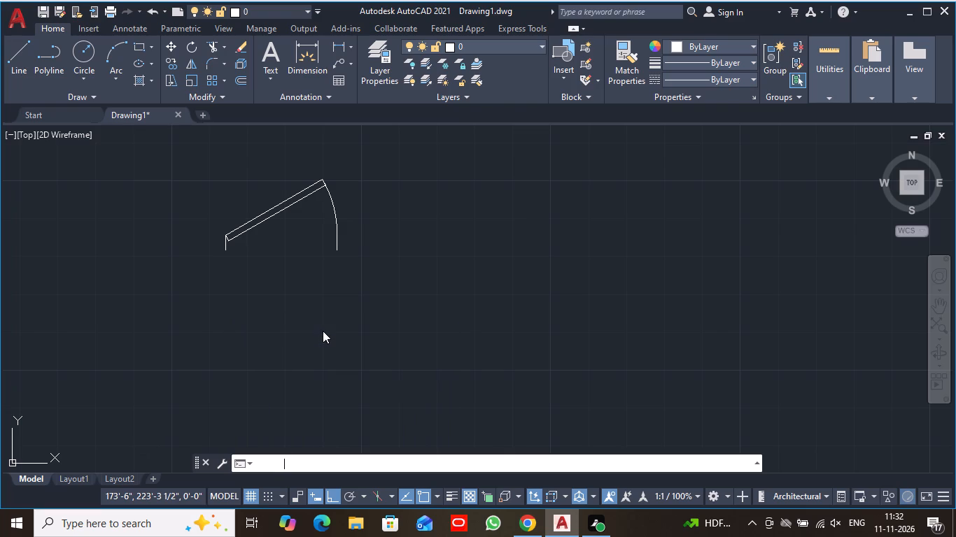
scroll(323, 331, down, 6)
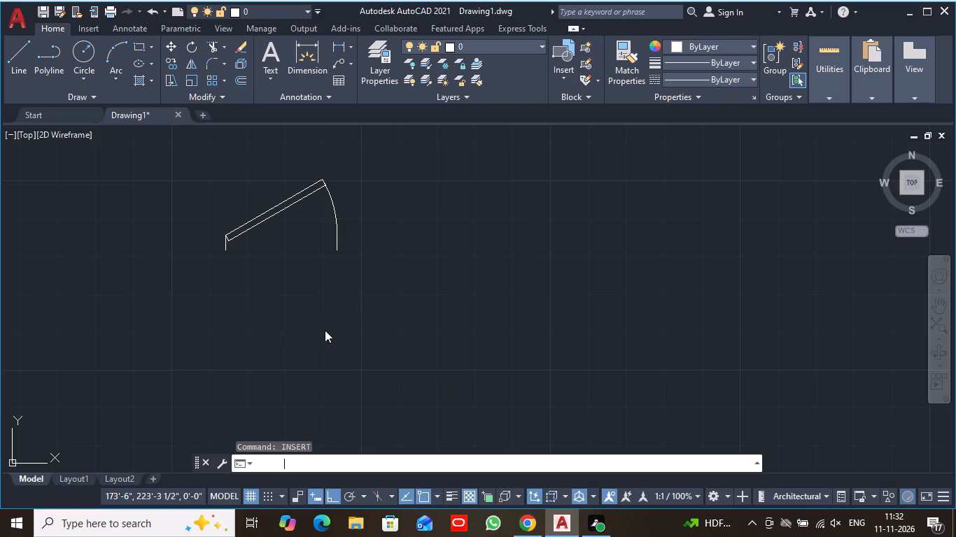
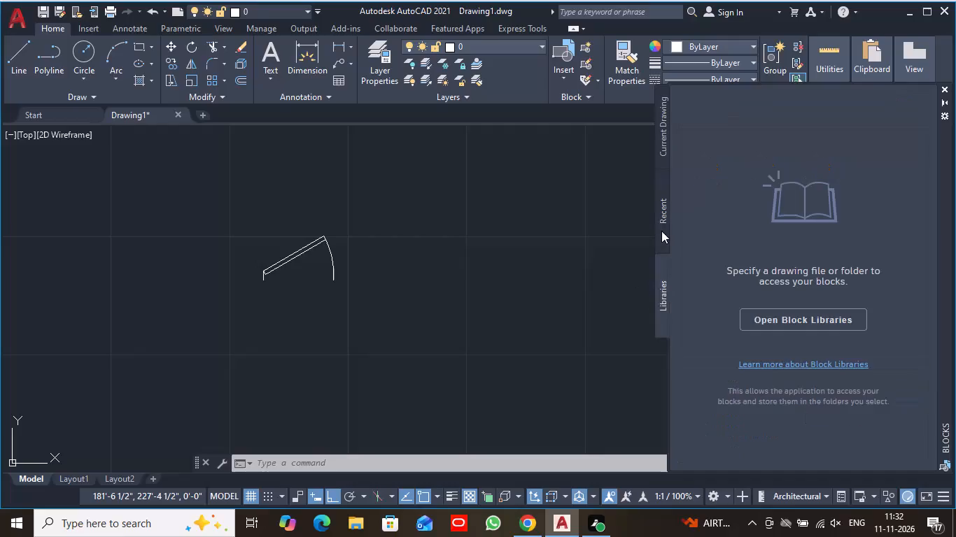
Check the Blocks palette's recent and current-drawing blocks, filter and thumbnail size options for a usable door, and close it.
click(660, 228)
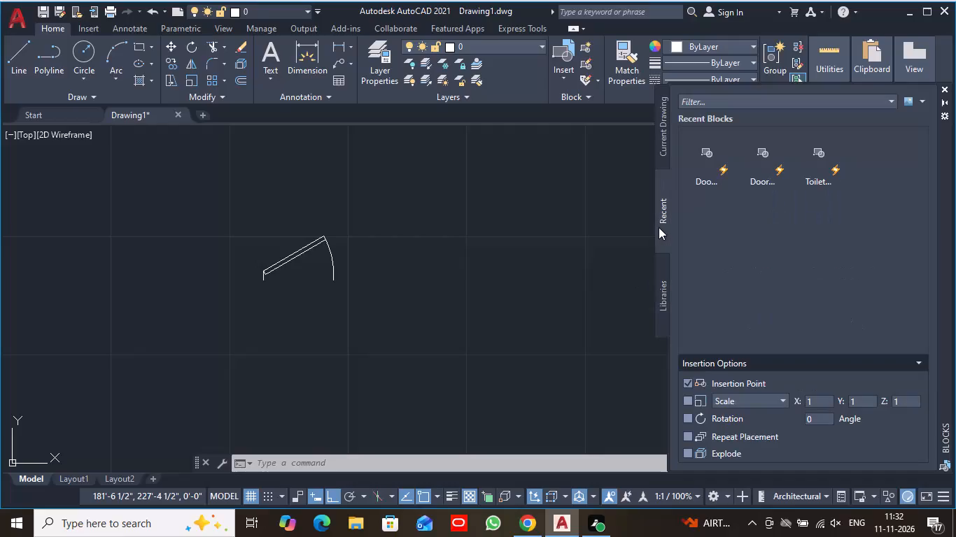
click(663, 139)
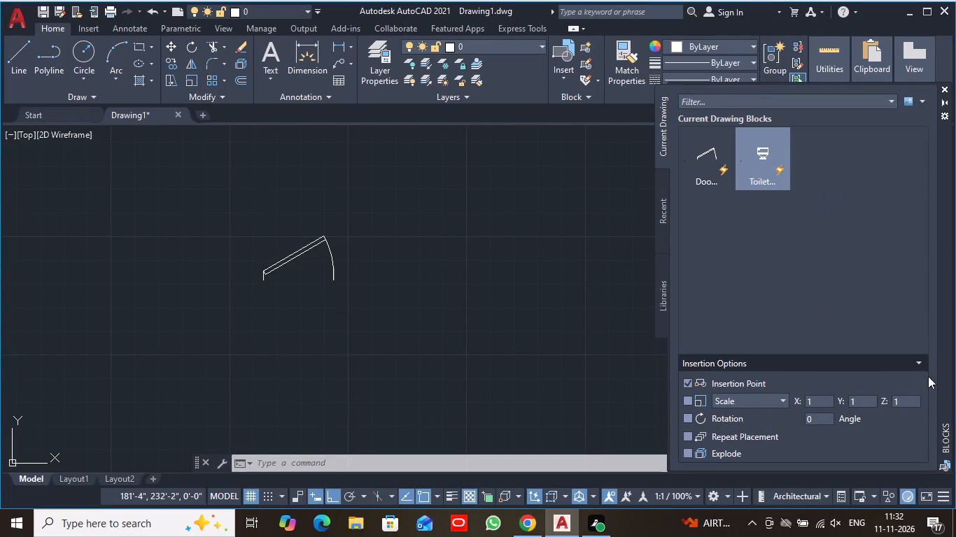
click(663, 209)
click(890, 99)
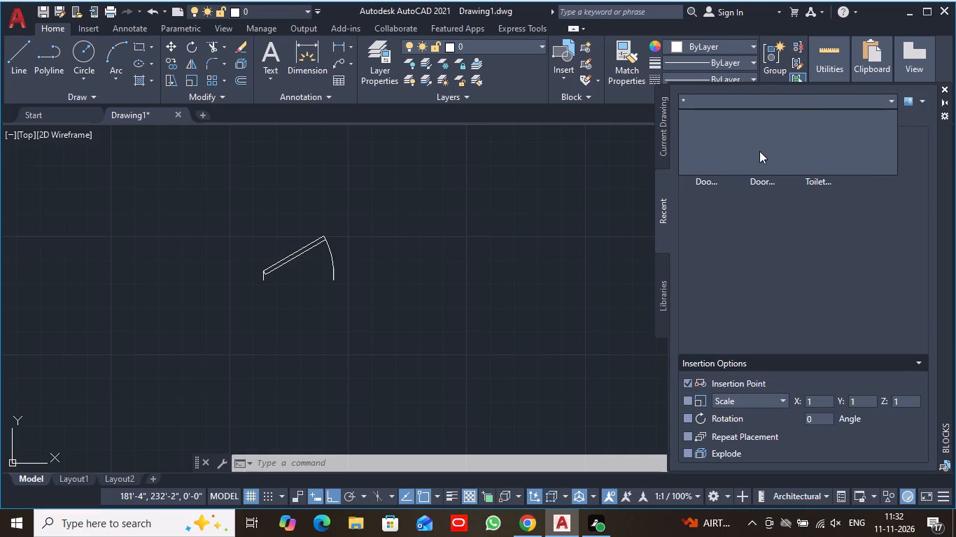
click(892, 98)
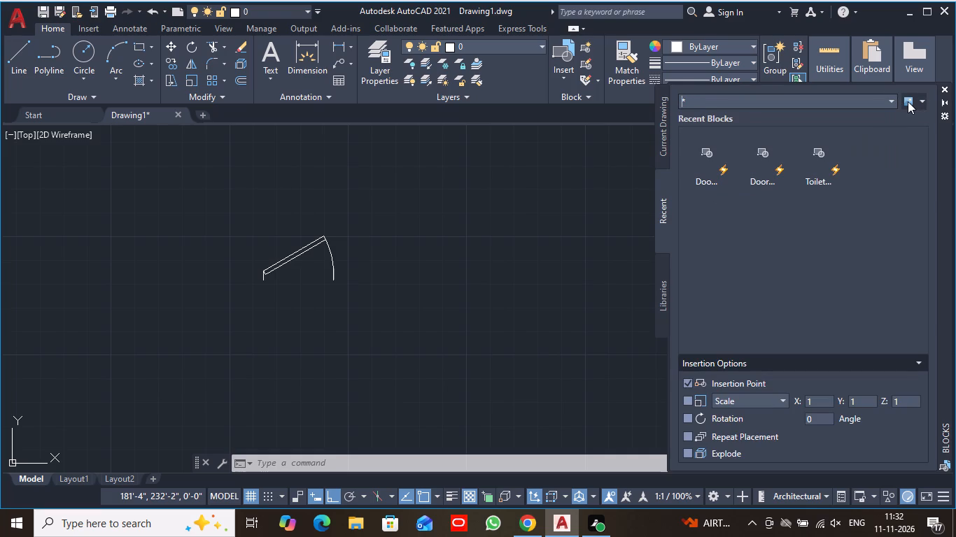
click(908, 101)
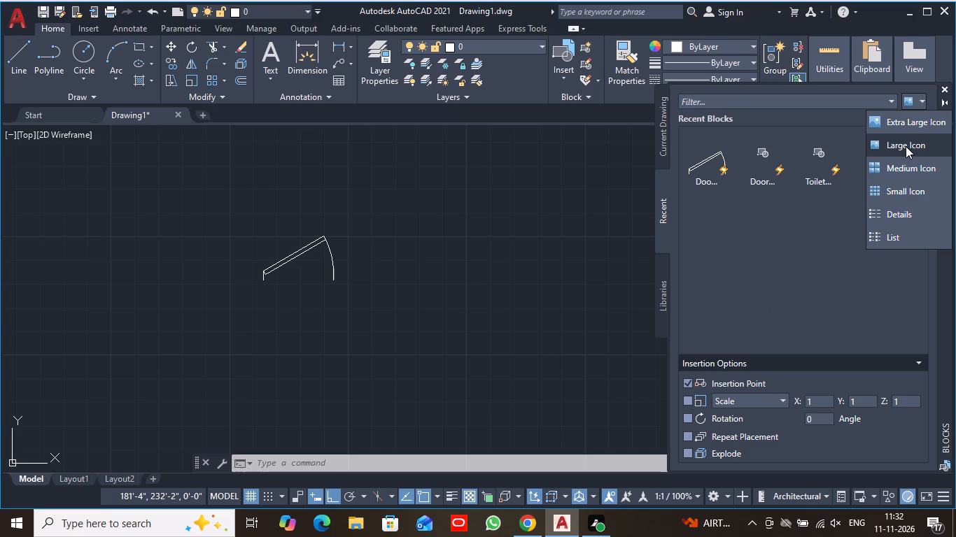
click(943, 87)
click(943, 87)
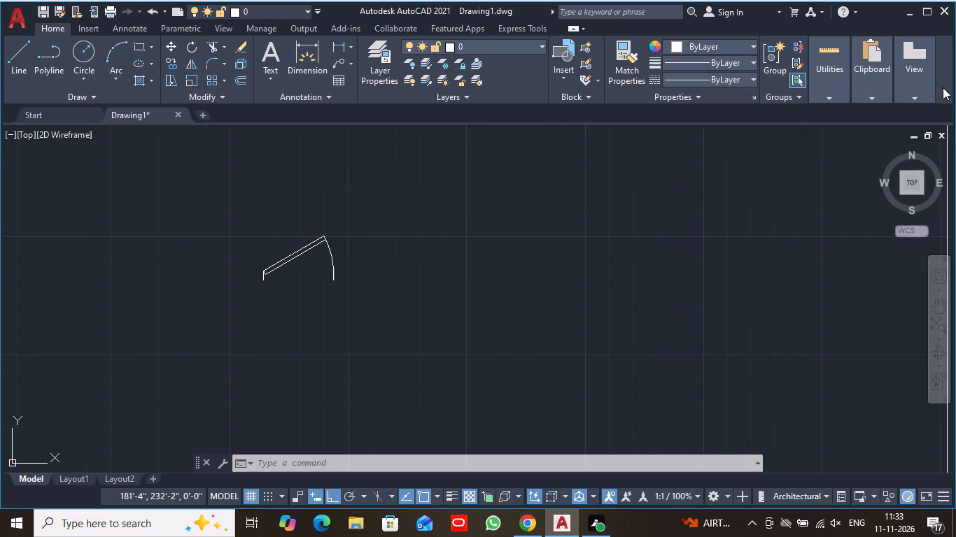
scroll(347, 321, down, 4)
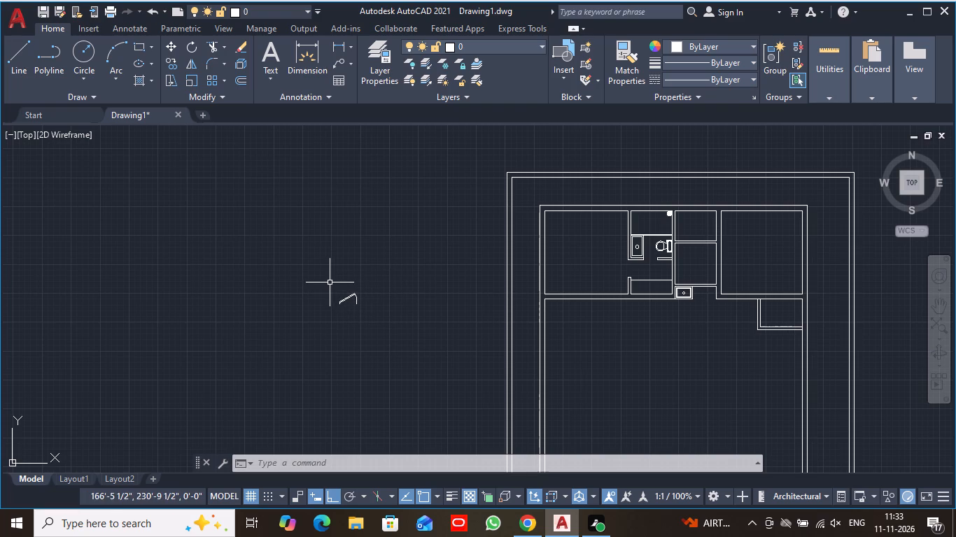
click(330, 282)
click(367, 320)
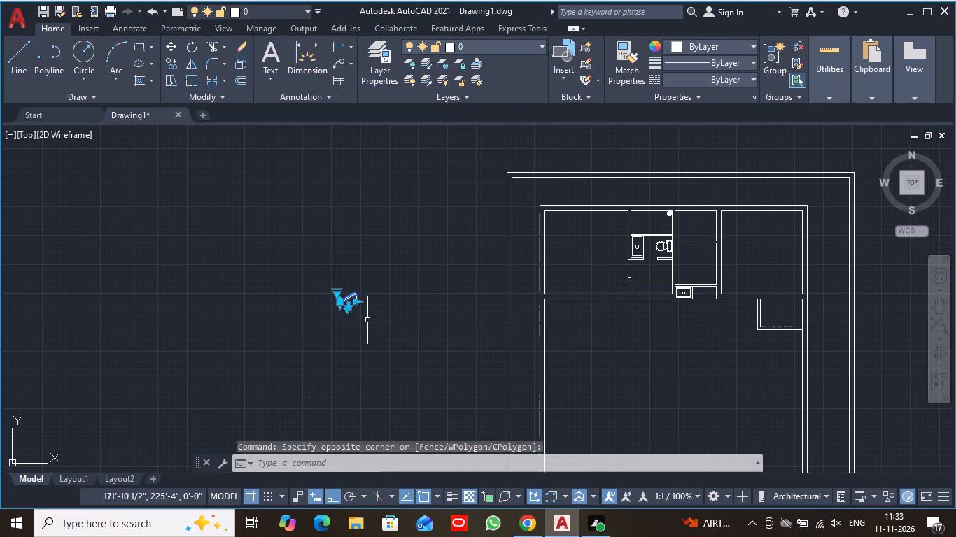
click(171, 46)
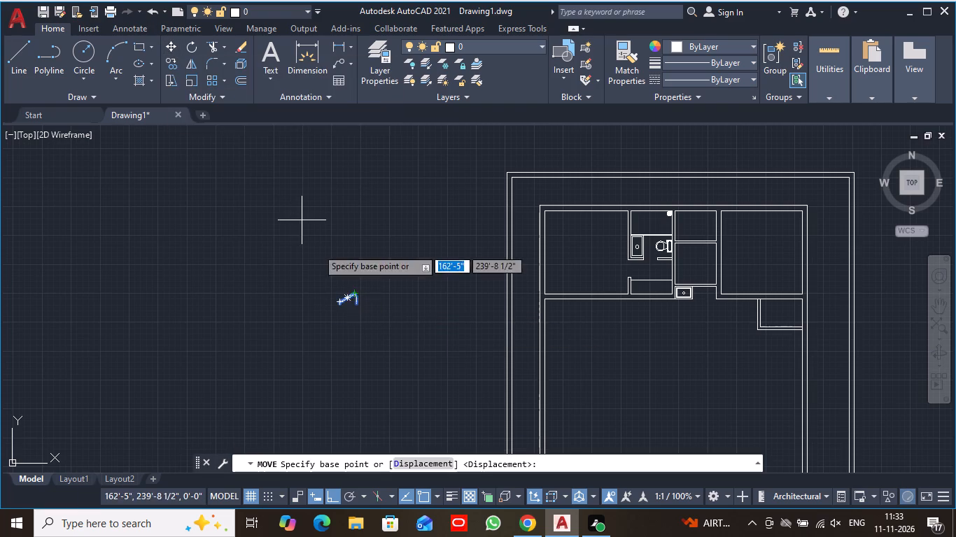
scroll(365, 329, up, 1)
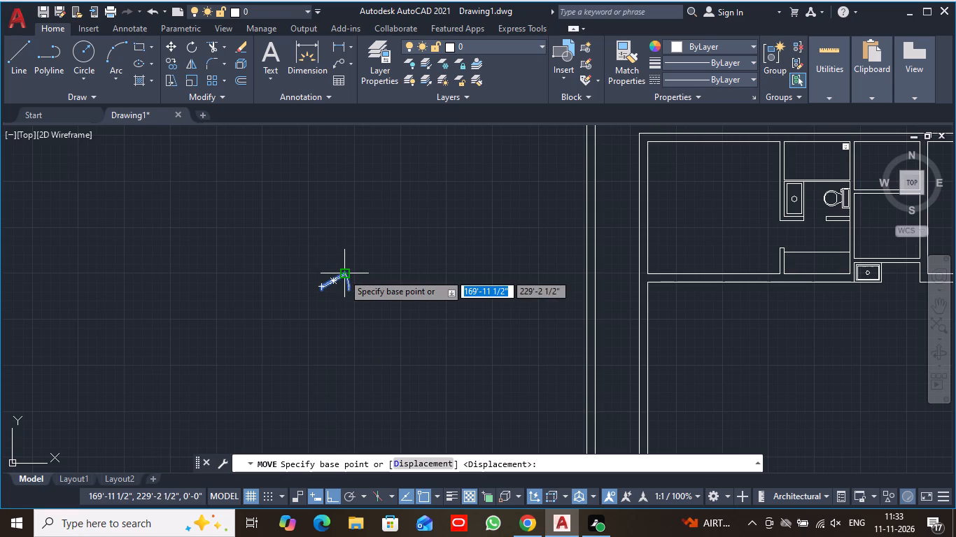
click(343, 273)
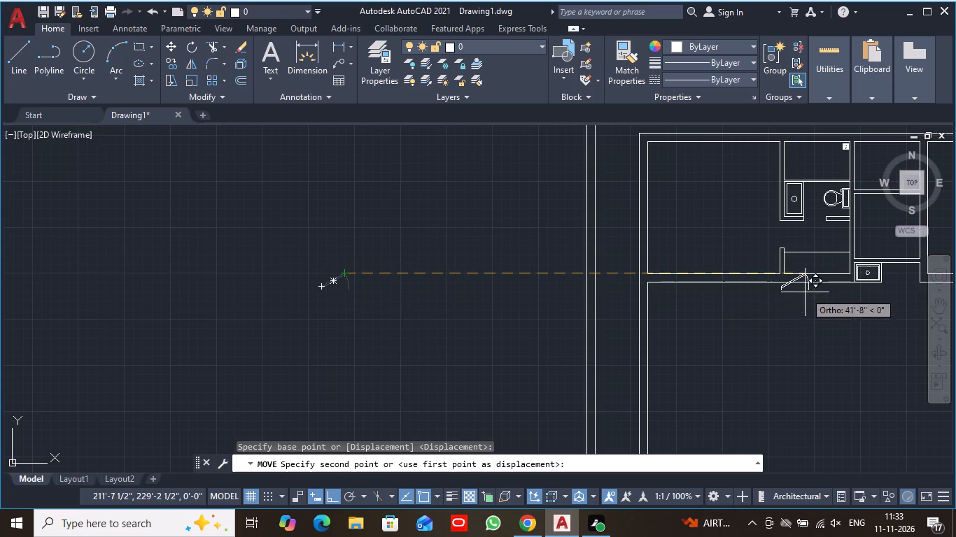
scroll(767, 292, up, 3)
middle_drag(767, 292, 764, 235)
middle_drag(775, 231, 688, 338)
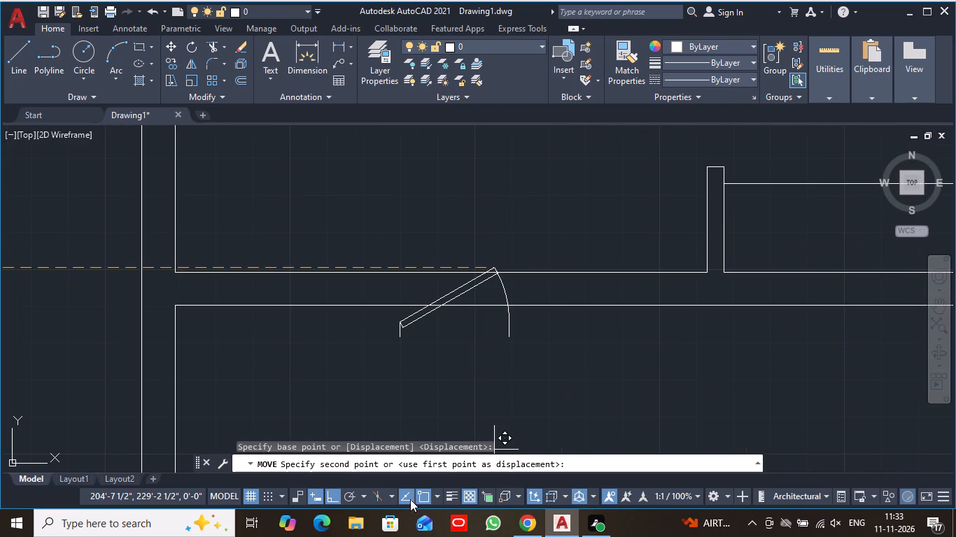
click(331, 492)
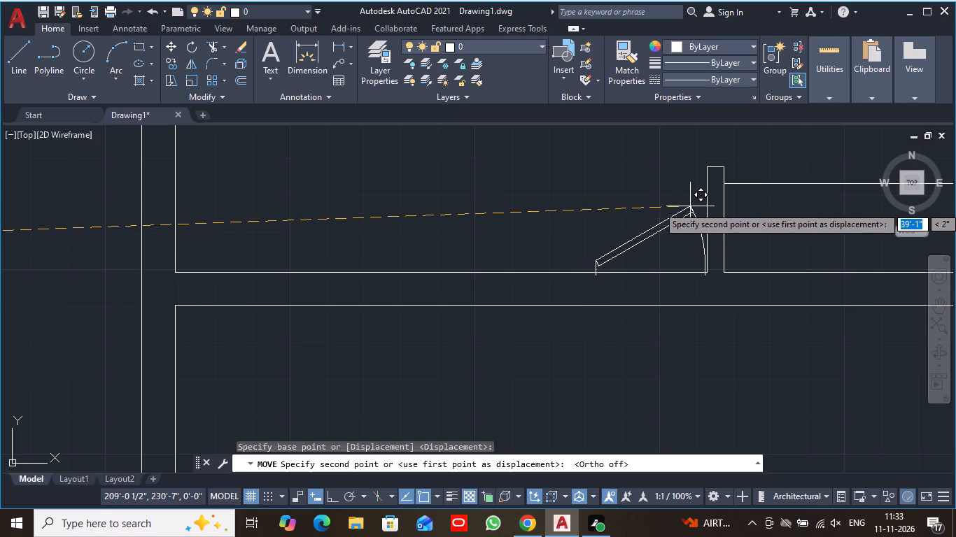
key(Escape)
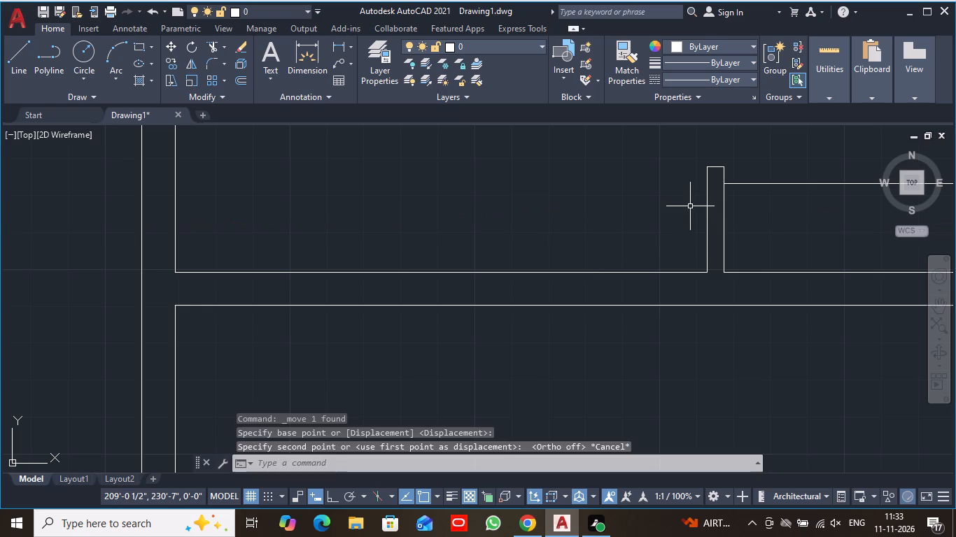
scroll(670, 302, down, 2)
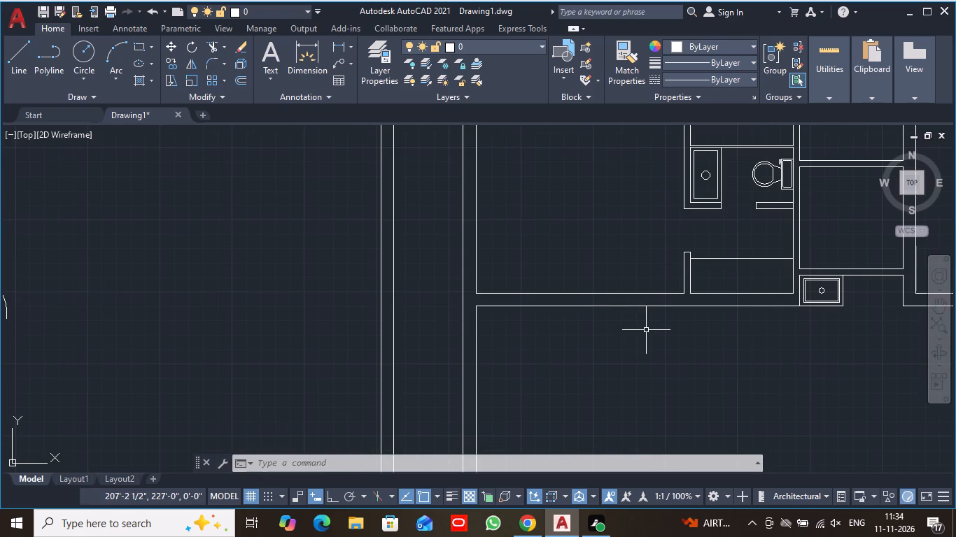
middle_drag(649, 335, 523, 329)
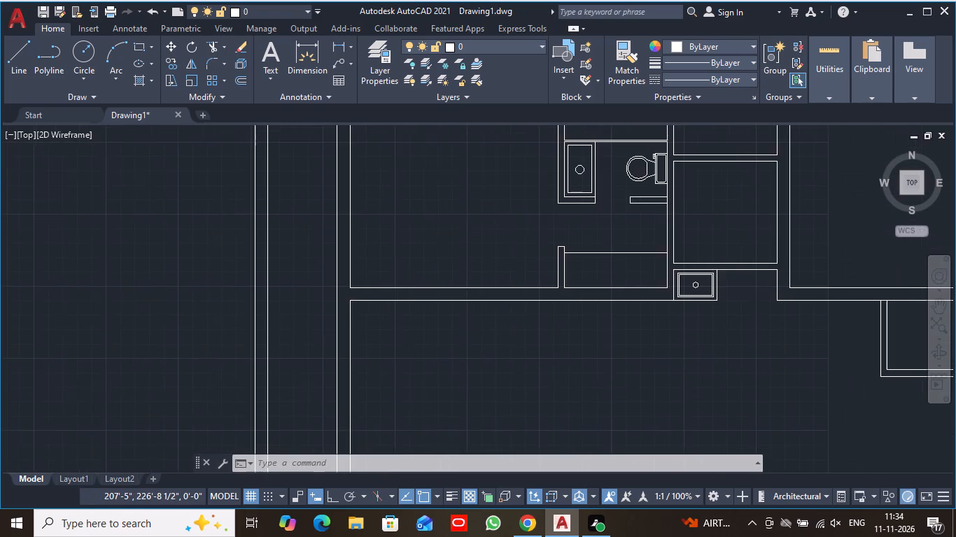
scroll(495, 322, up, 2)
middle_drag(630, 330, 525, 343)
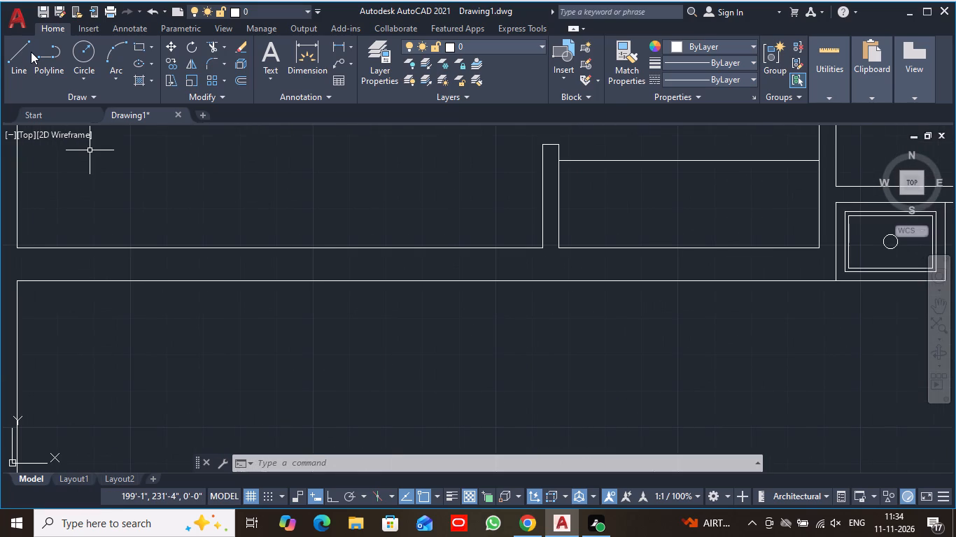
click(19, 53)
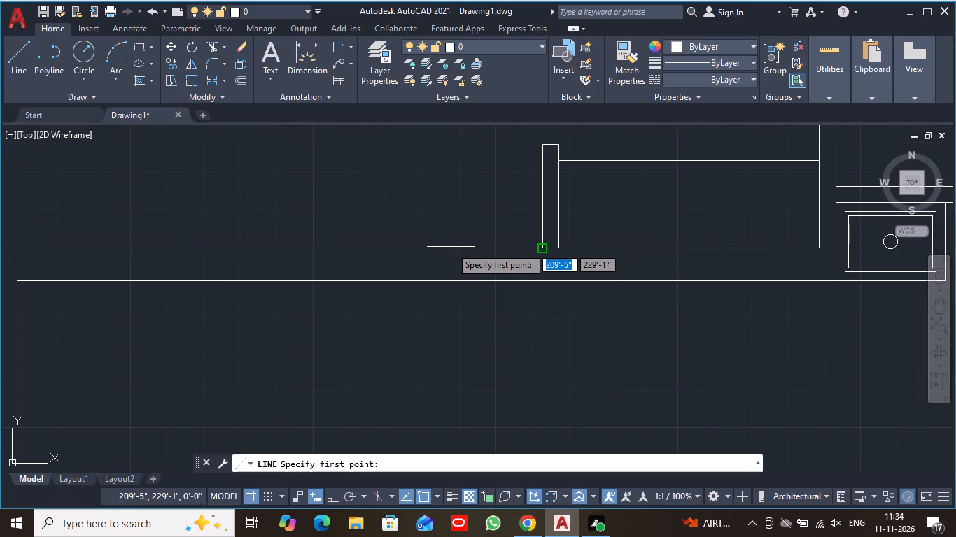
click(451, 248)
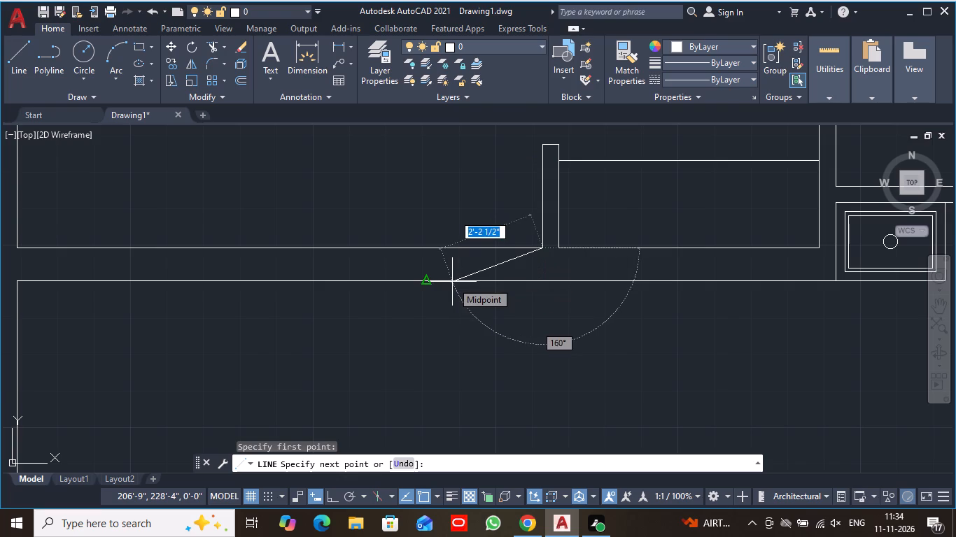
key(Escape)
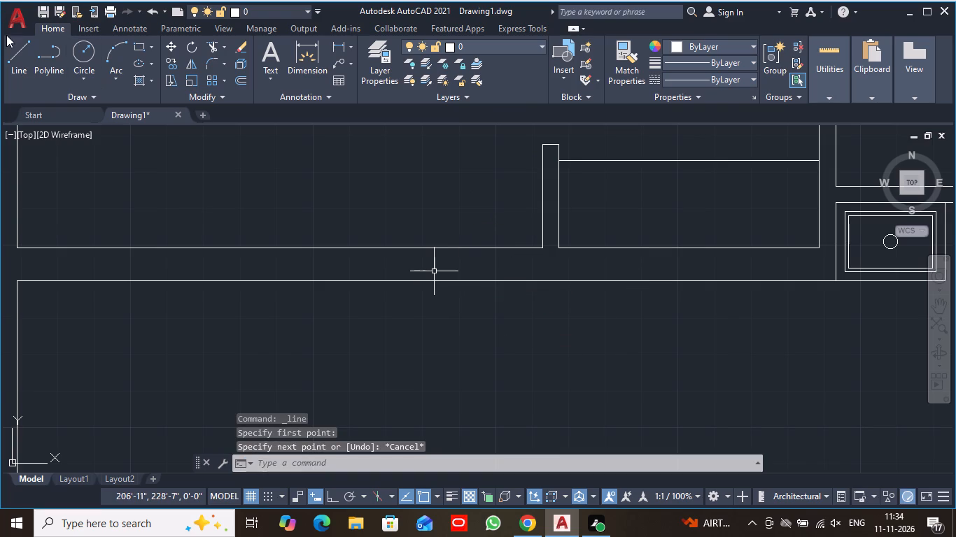
Draw a vertical 9" line across the wall south of the northwest room, about 2'-1 1/2" west of the partition corner, with Ortho on.
click(10, 53)
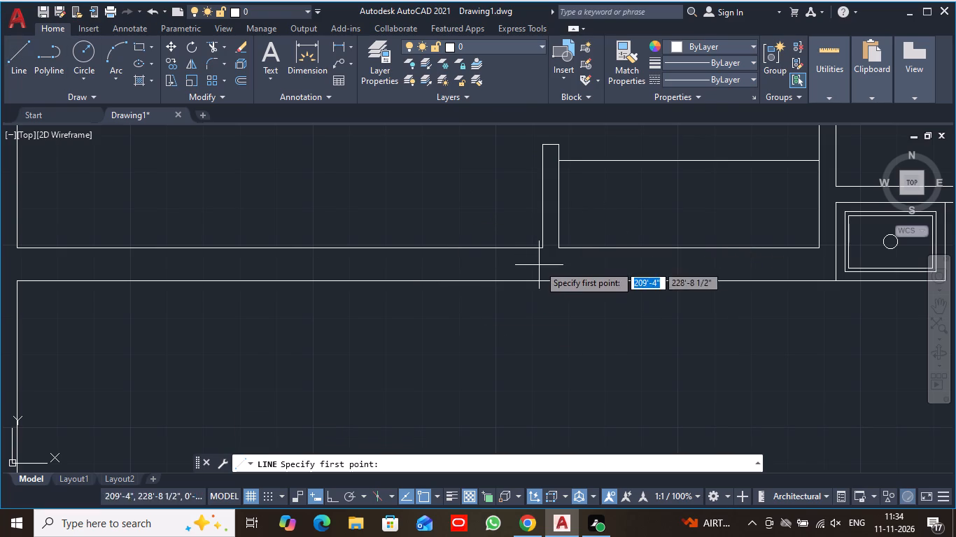
click(451, 248)
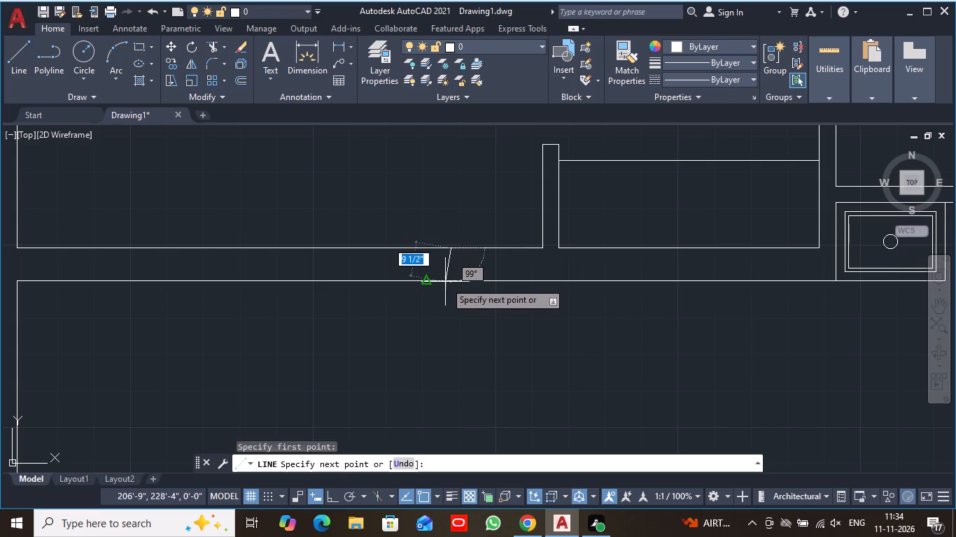
click(333, 496)
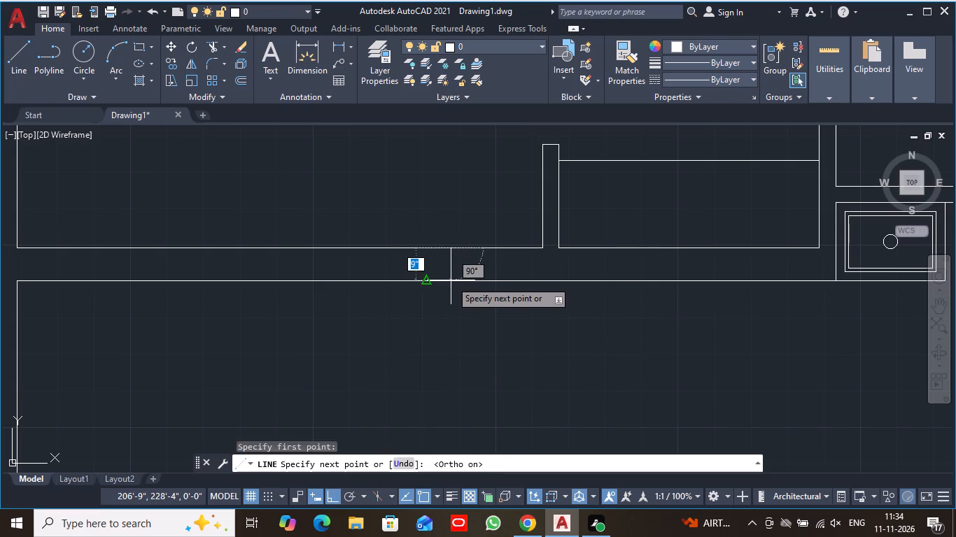
scroll(451, 280, up, 4)
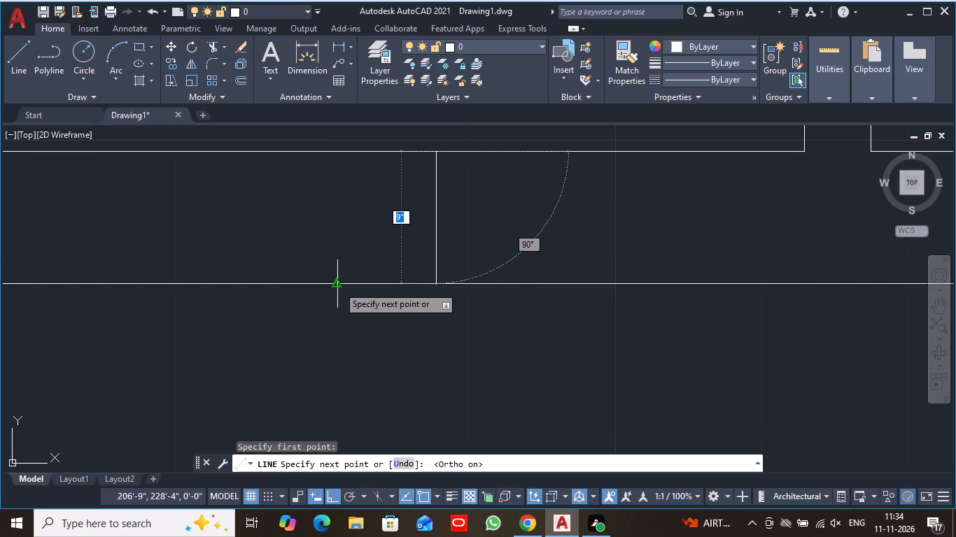
click(427, 281)
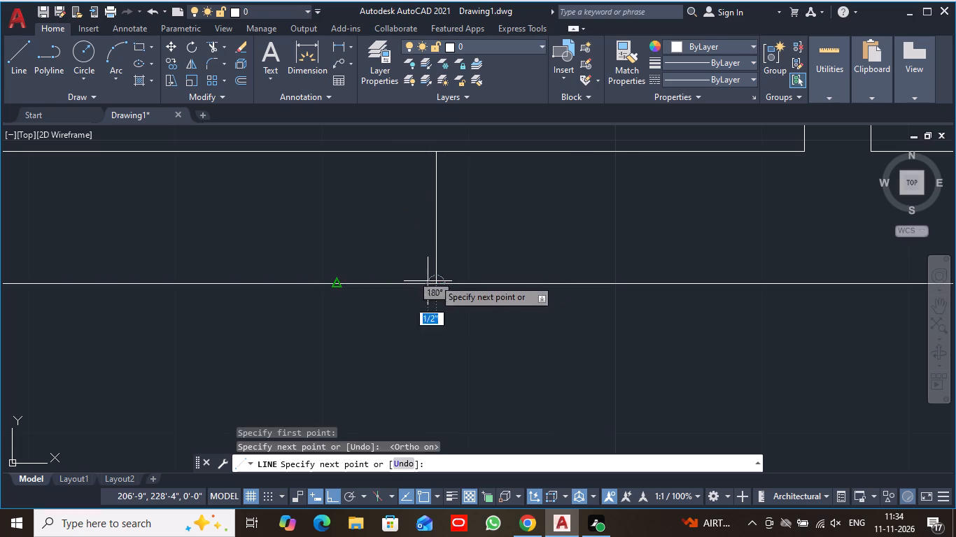
key(Escape)
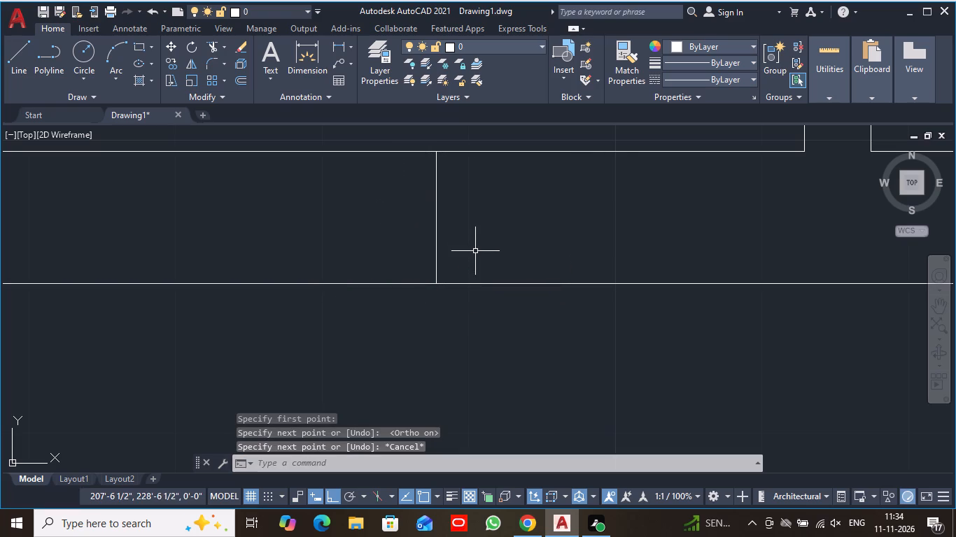
Draw a second vertical 9" line across the same wall, from the partition's lower corner down to the wall's south face.
scroll(437, 289, down, 3)
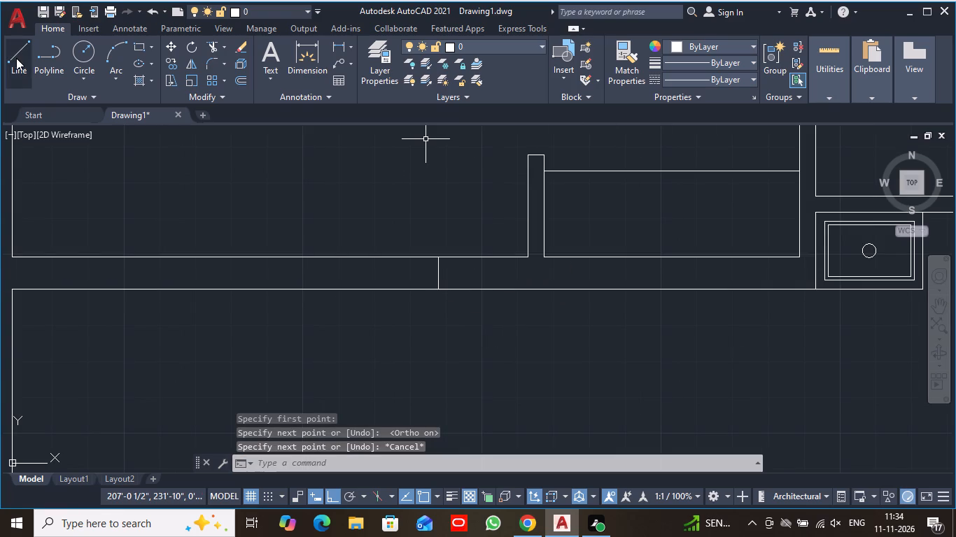
click(16, 58)
click(331, 503)
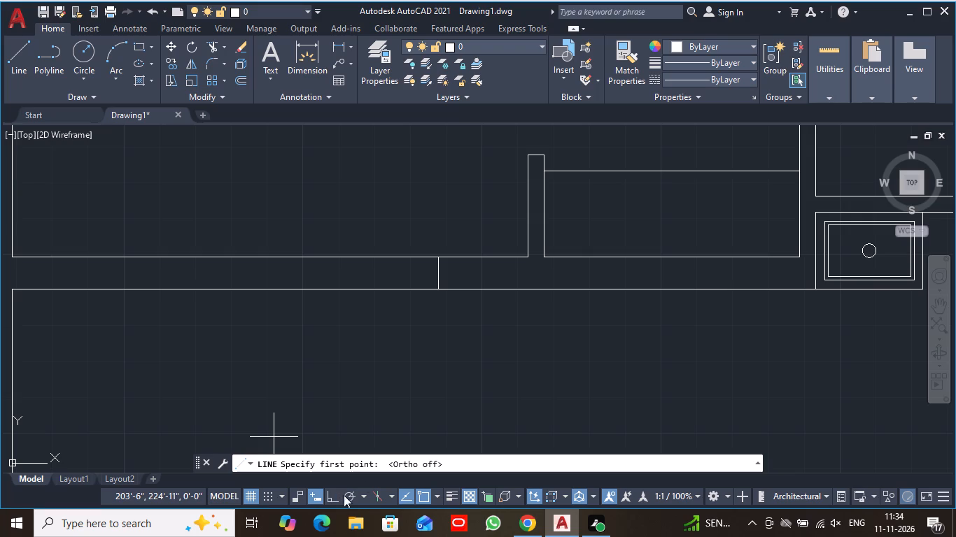
click(526, 260)
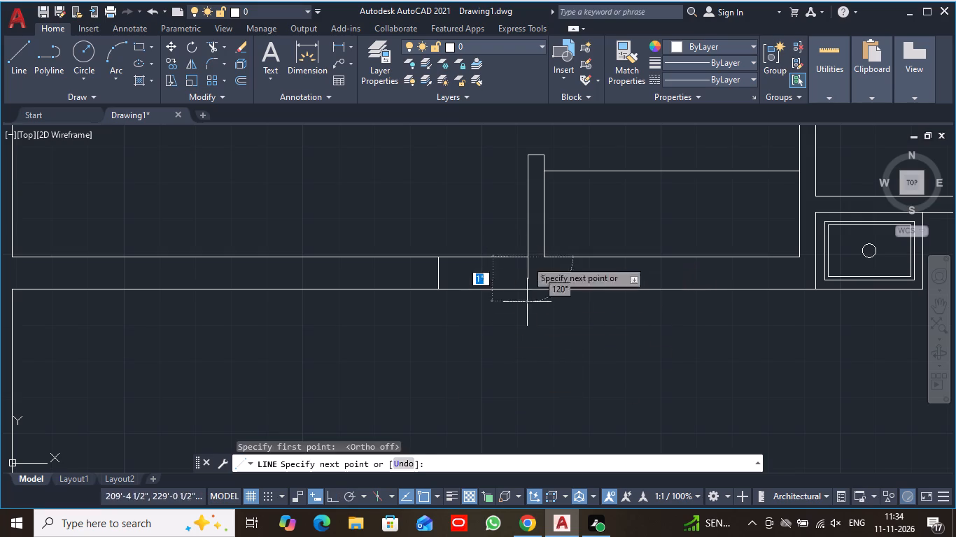
click(332, 497)
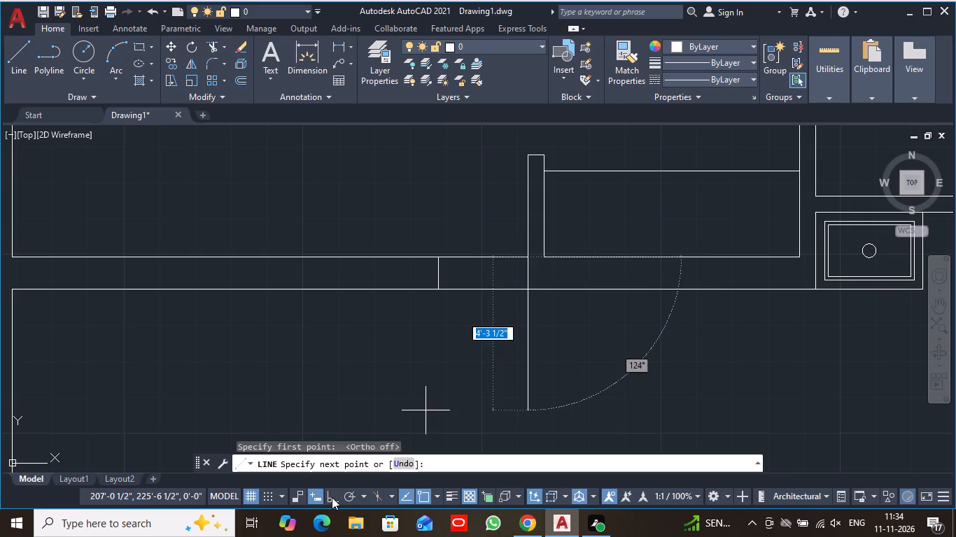
scroll(530, 282, up, 4)
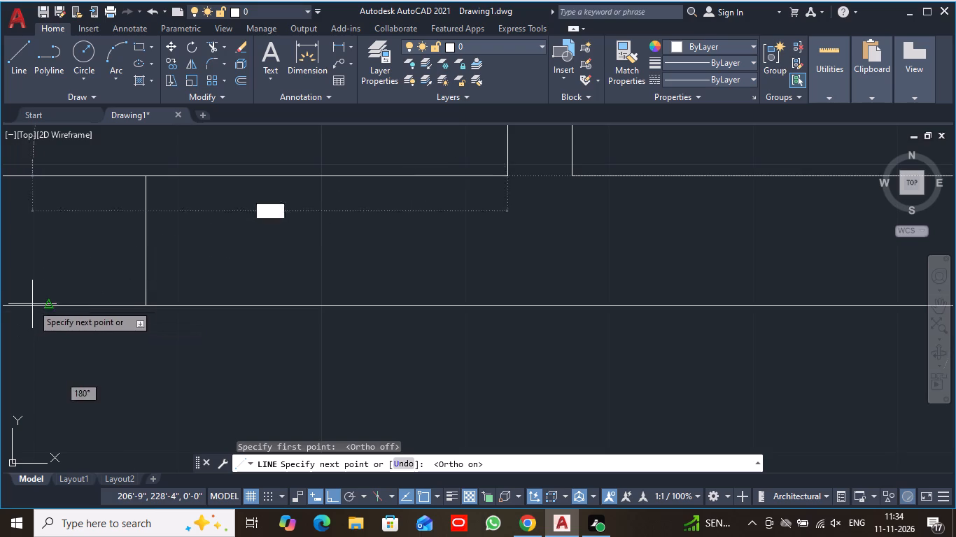
click(509, 305)
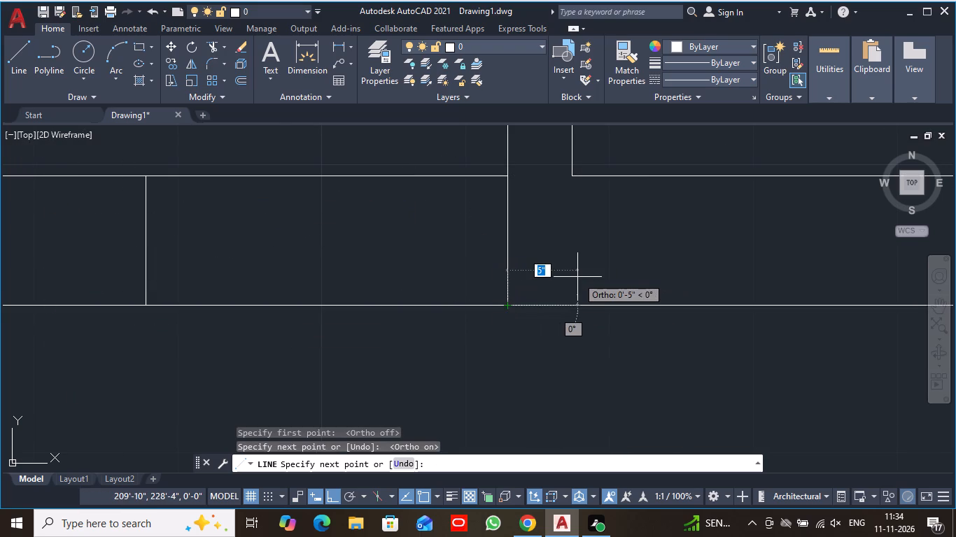
key(Escape)
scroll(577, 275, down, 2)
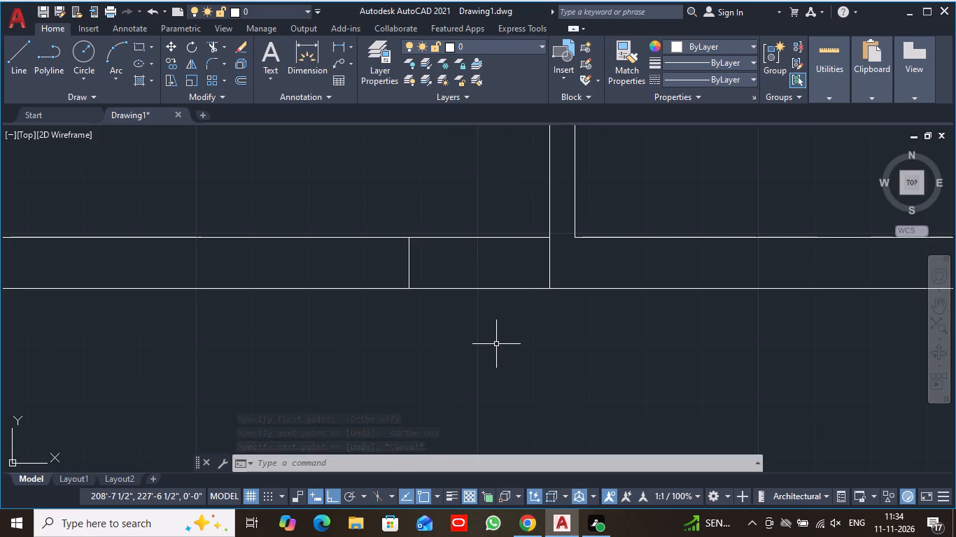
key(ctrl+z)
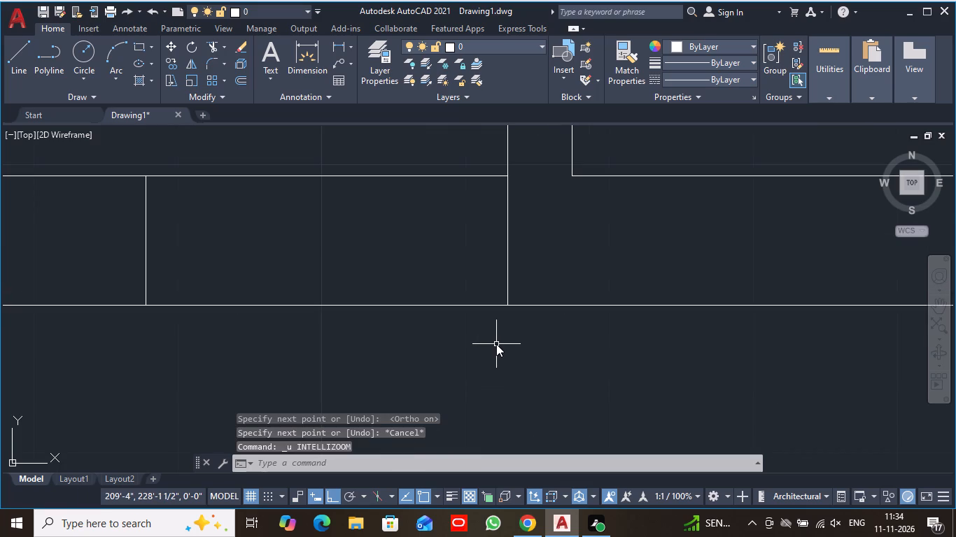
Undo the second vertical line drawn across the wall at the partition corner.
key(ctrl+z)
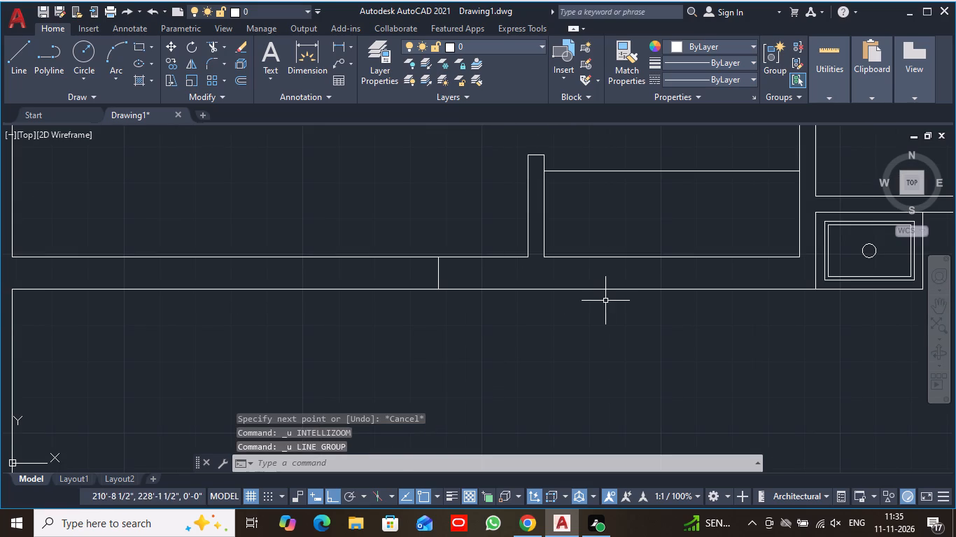
Move the remaining vertical line across the wall 6" west with Ortho on.
click(173, 41)
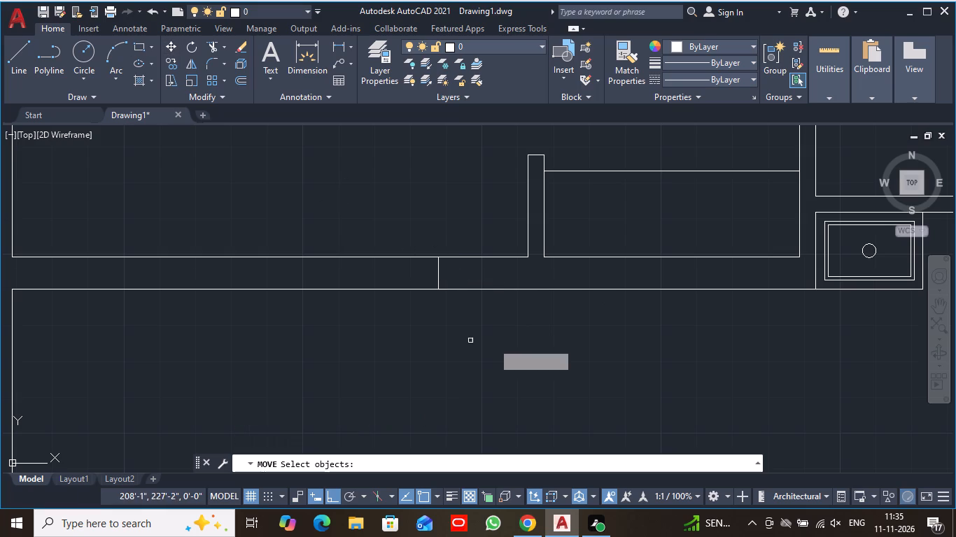
click(440, 277)
key(Return)
scroll(447, 283, up, 3)
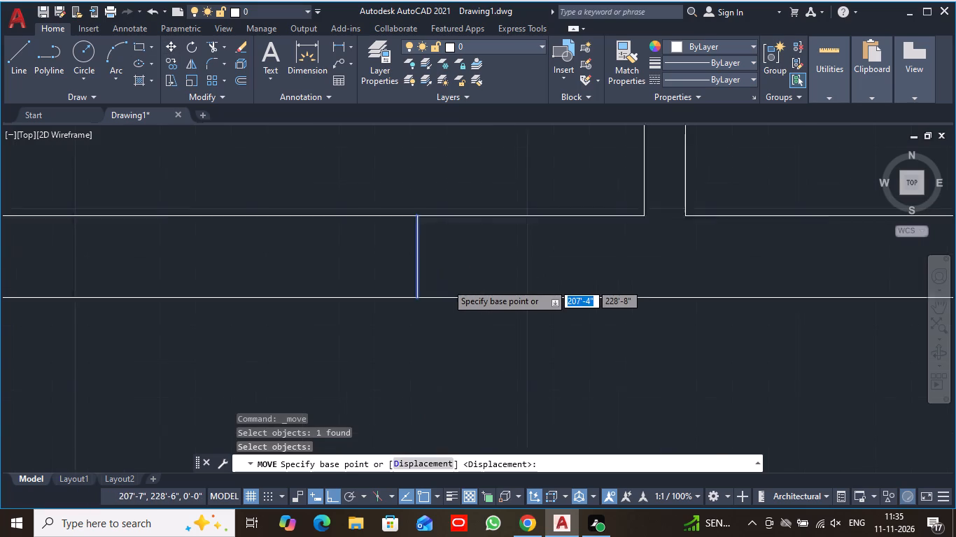
click(395, 239)
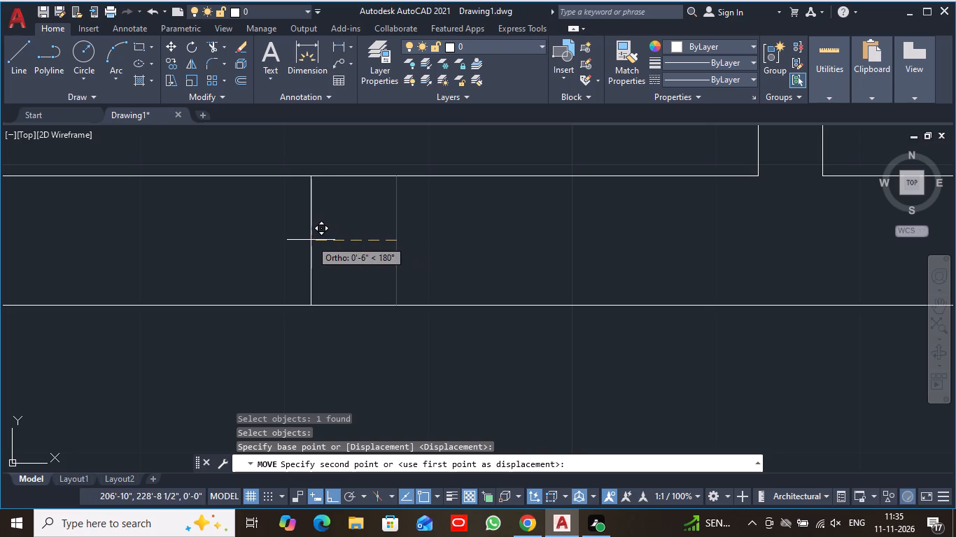
click(311, 240)
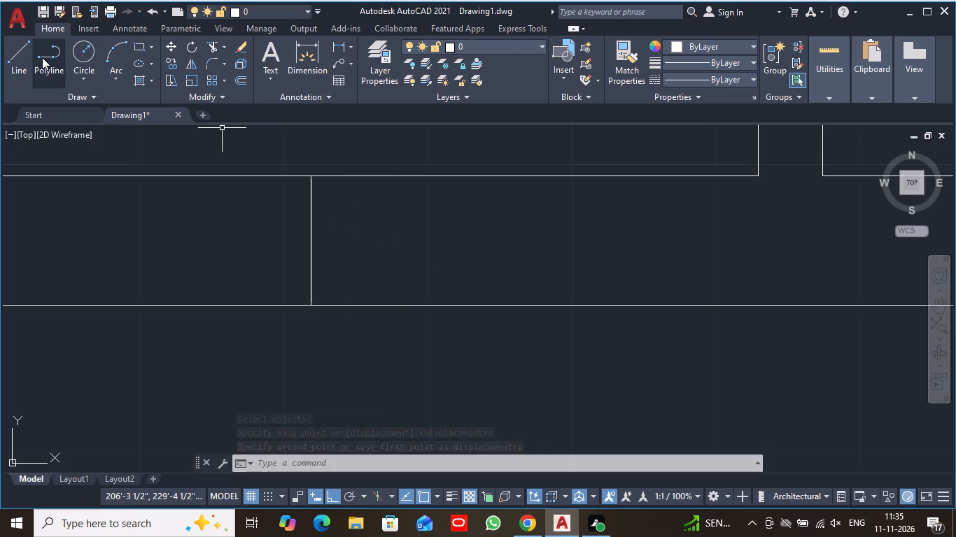
Draw a vertical 9" line across the wall from the partition's lower west corner to the wall's south face.
click(22, 55)
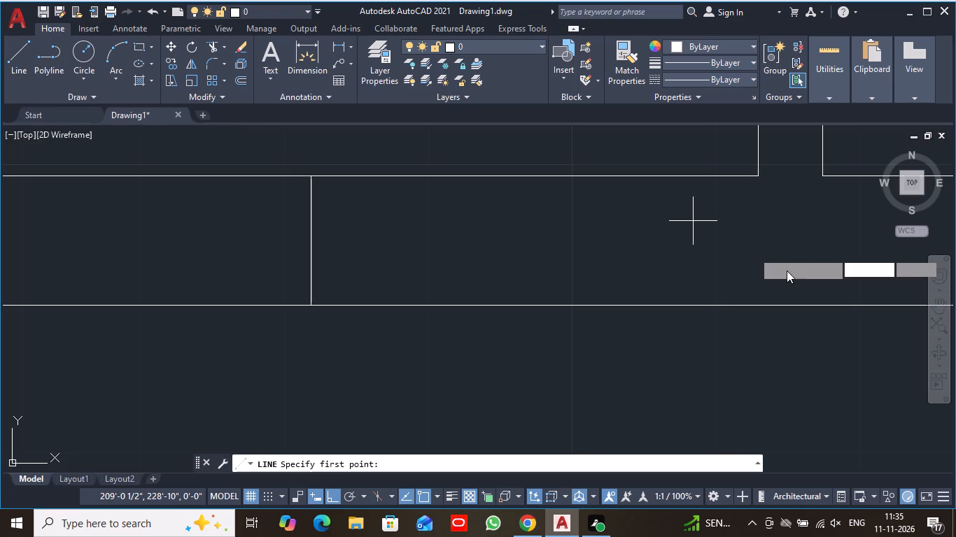
click(759, 178)
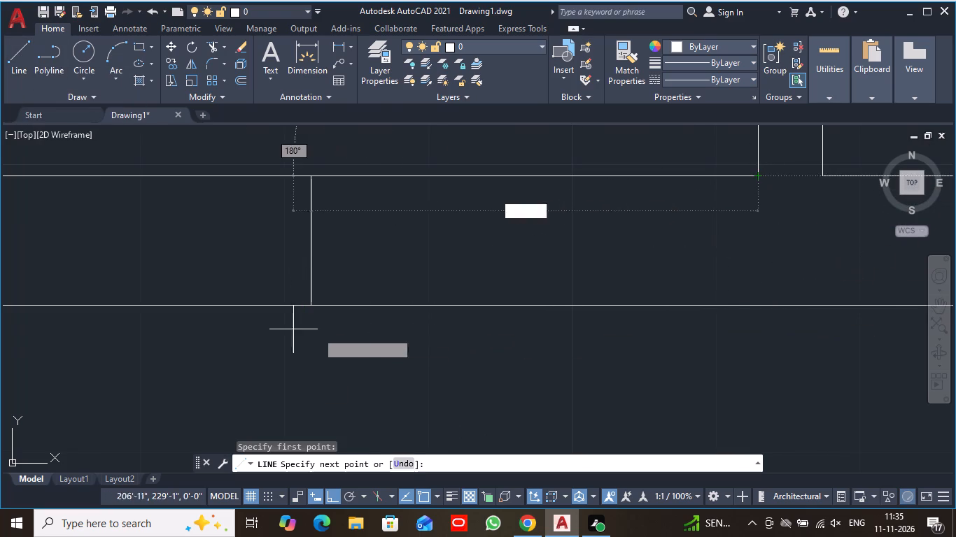
click(801, 302)
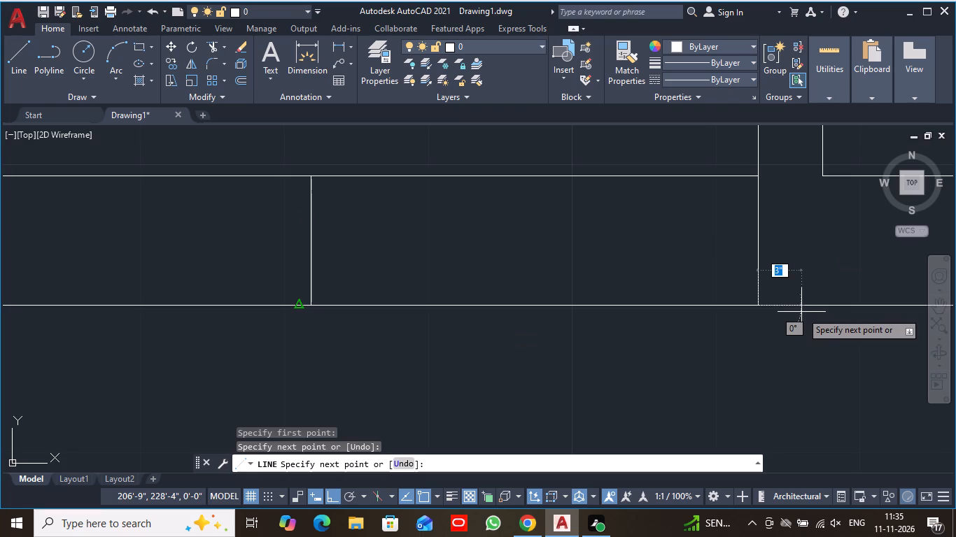
key(Escape)
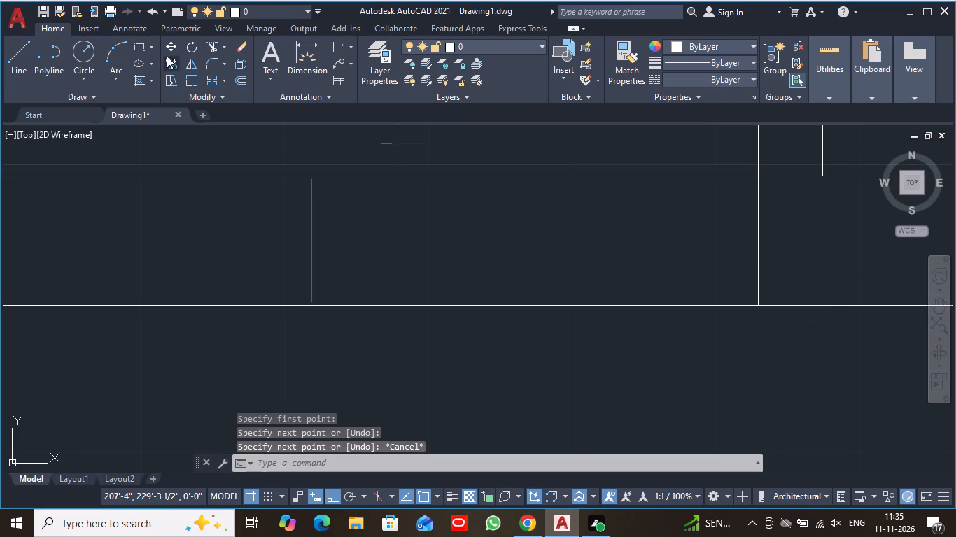
Move the new vertical line at the partition corner 2 1/2" west.
click(168, 43)
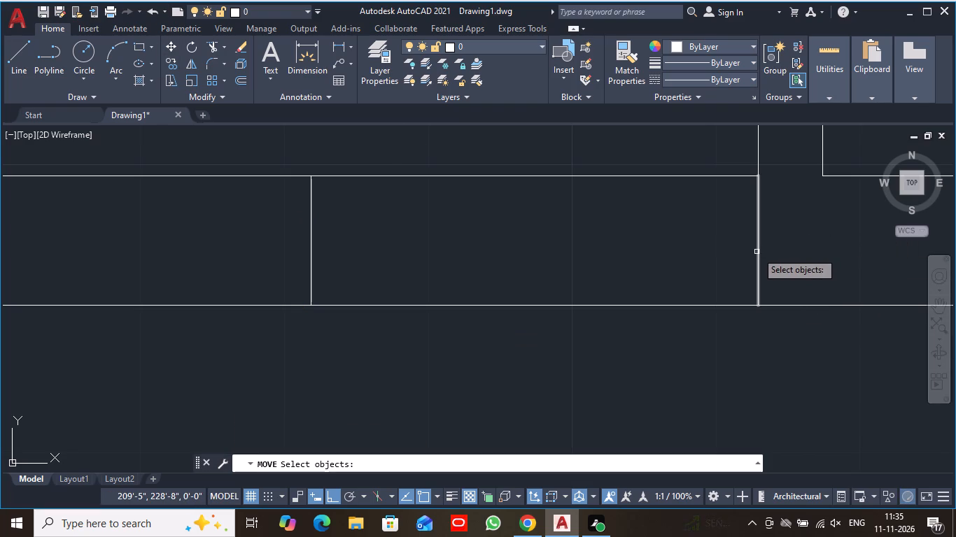
click(759, 245)
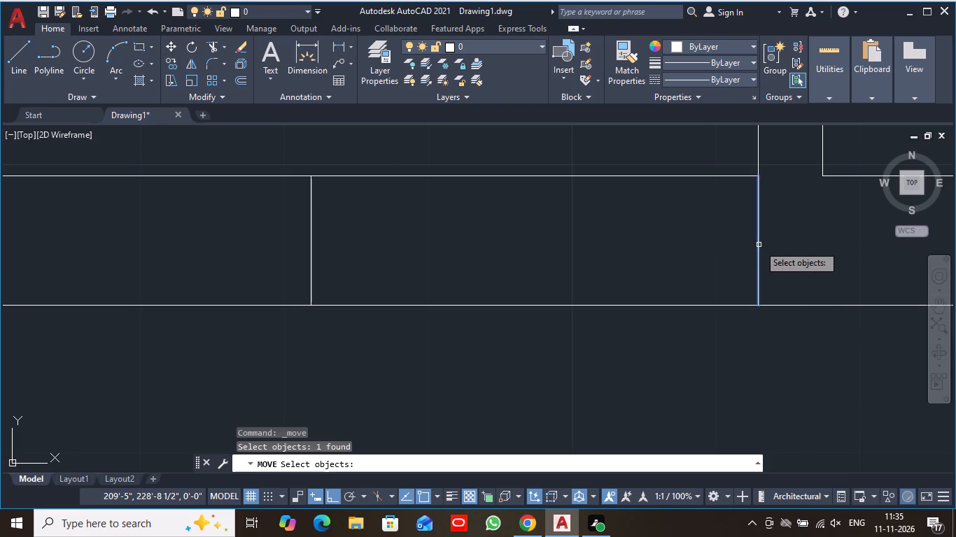
key(Return)
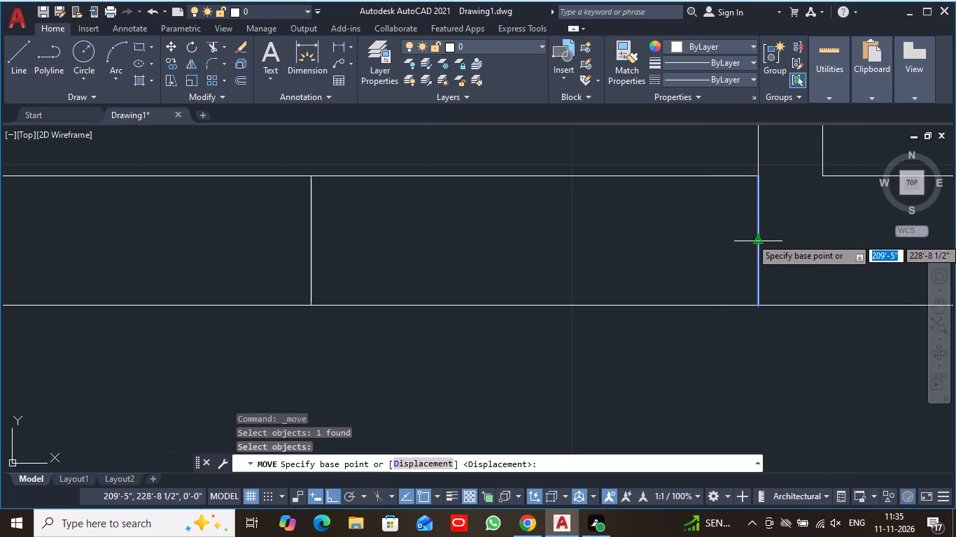
click(759, 238)
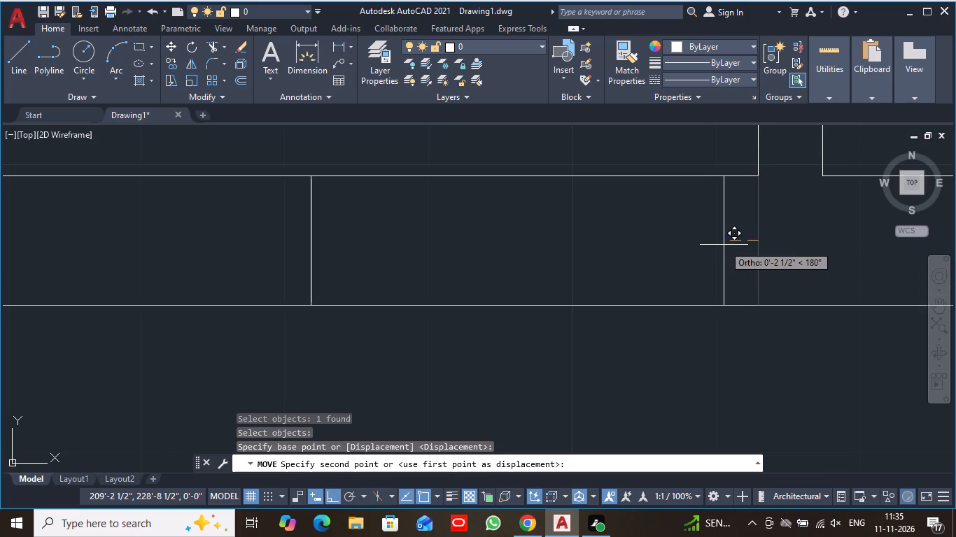
click(724, 245)
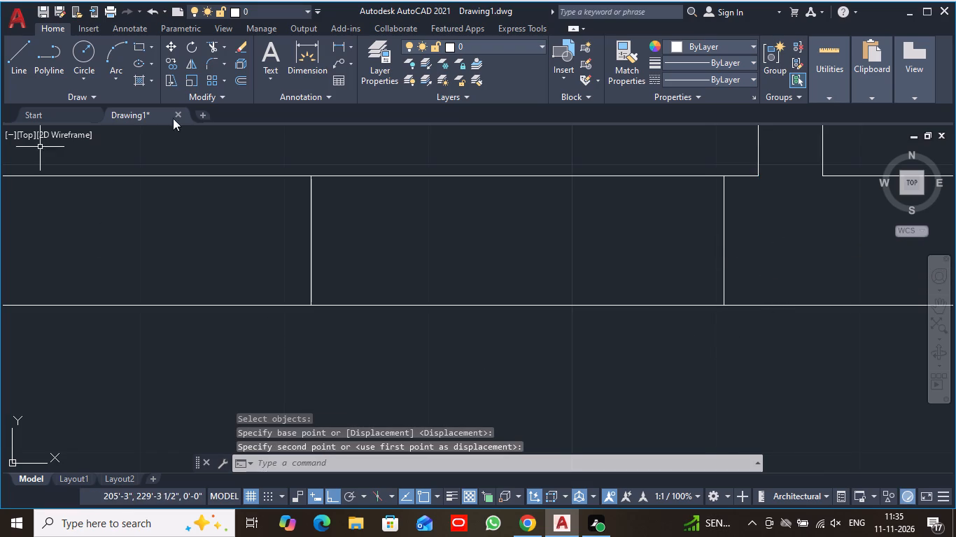
Trim both wall faces between the two vertical lines to open the doorway into the northwest room.
text(tr)
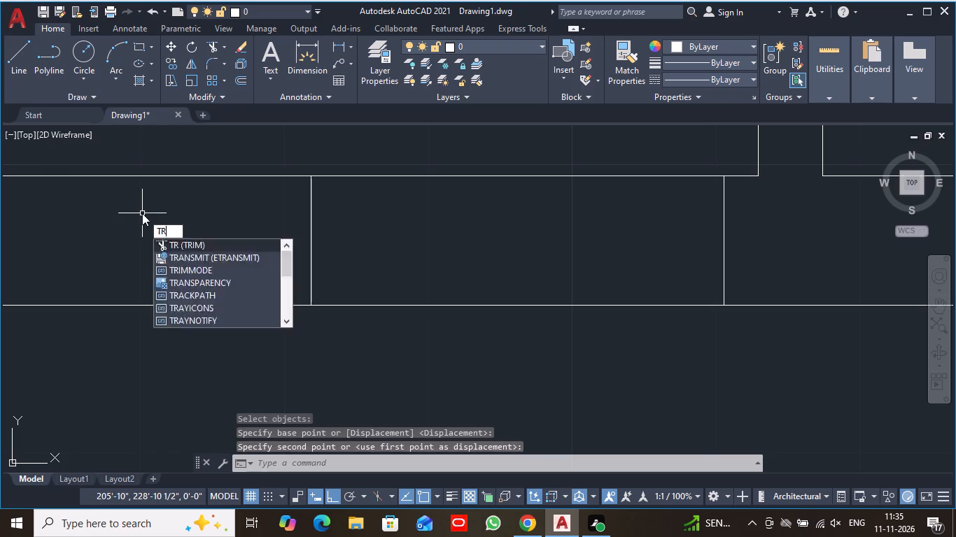
key(Return)
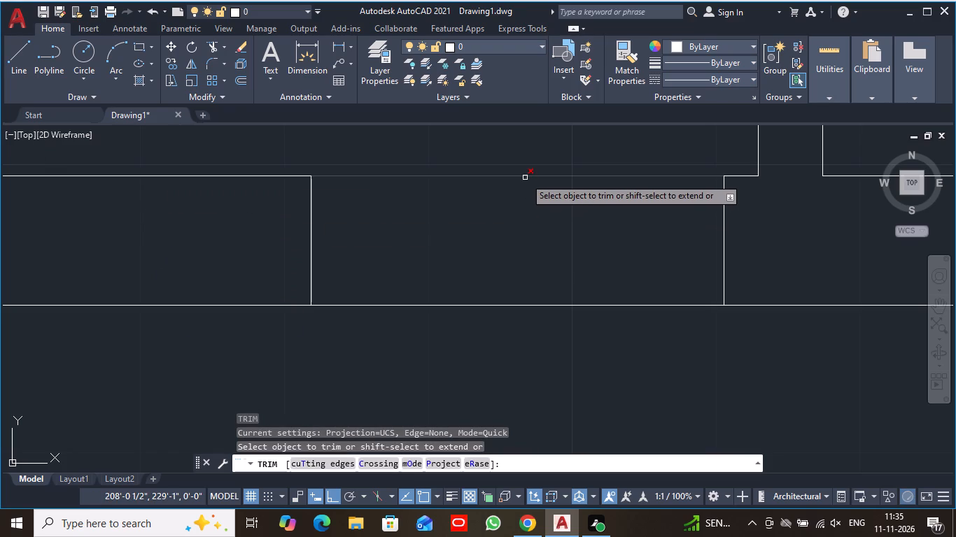
click(525, 178)
click(501, 306)
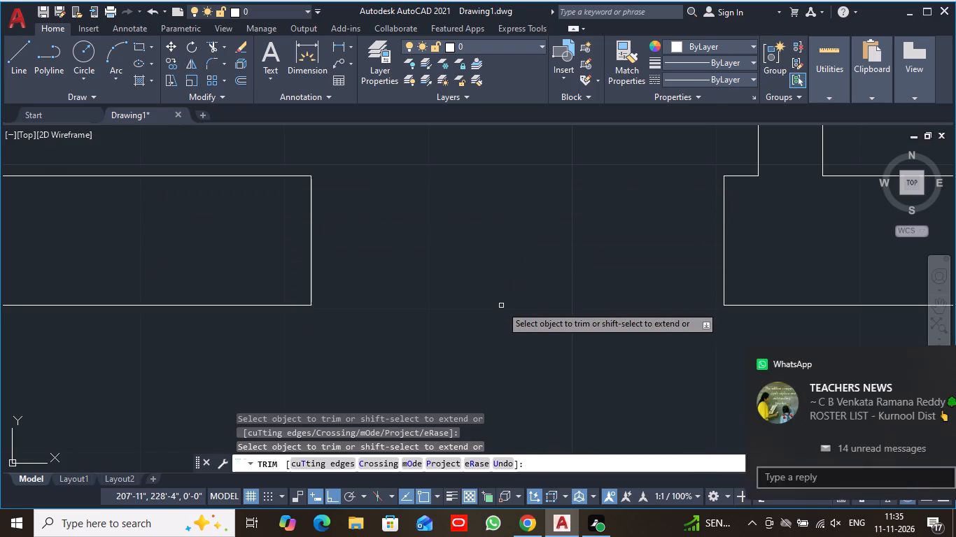
scroll(556, 246, down, 1)
click(925, 361)
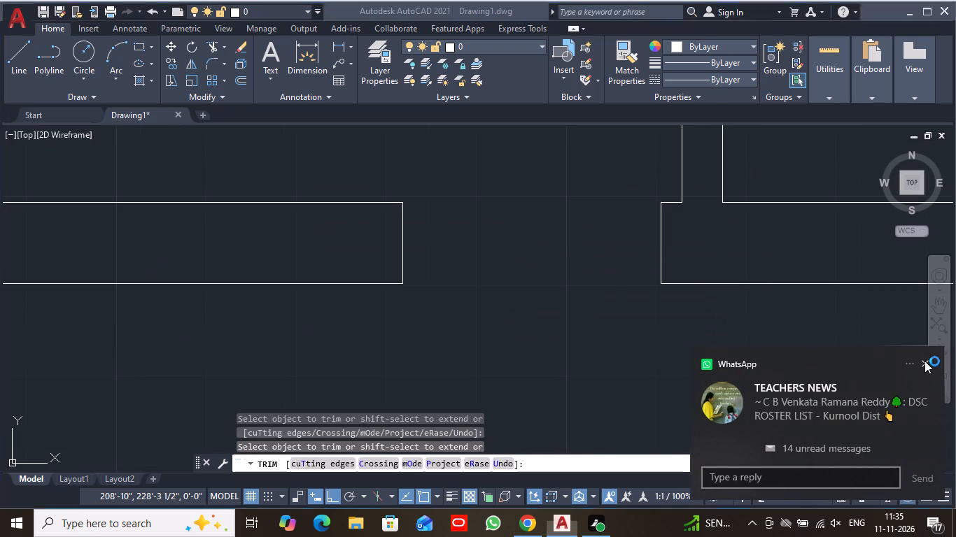
key(Escape)
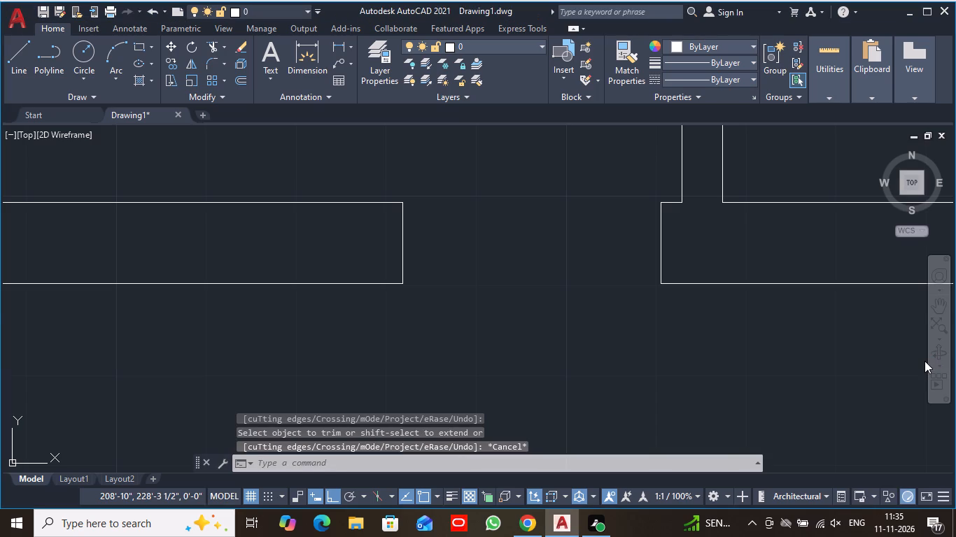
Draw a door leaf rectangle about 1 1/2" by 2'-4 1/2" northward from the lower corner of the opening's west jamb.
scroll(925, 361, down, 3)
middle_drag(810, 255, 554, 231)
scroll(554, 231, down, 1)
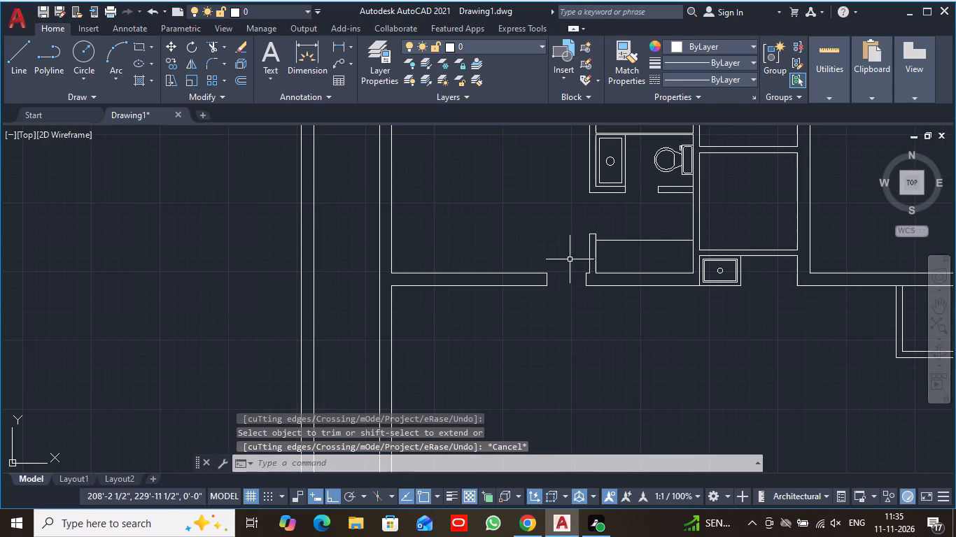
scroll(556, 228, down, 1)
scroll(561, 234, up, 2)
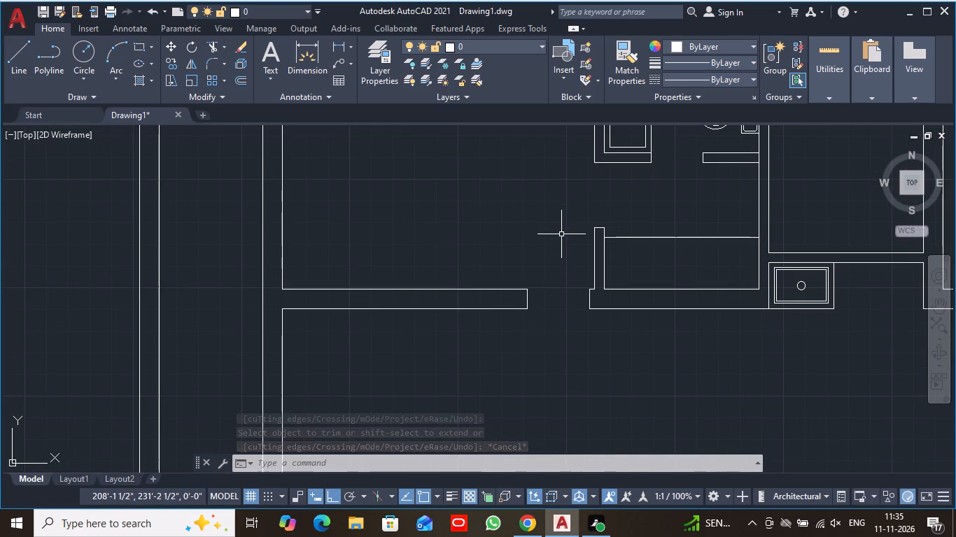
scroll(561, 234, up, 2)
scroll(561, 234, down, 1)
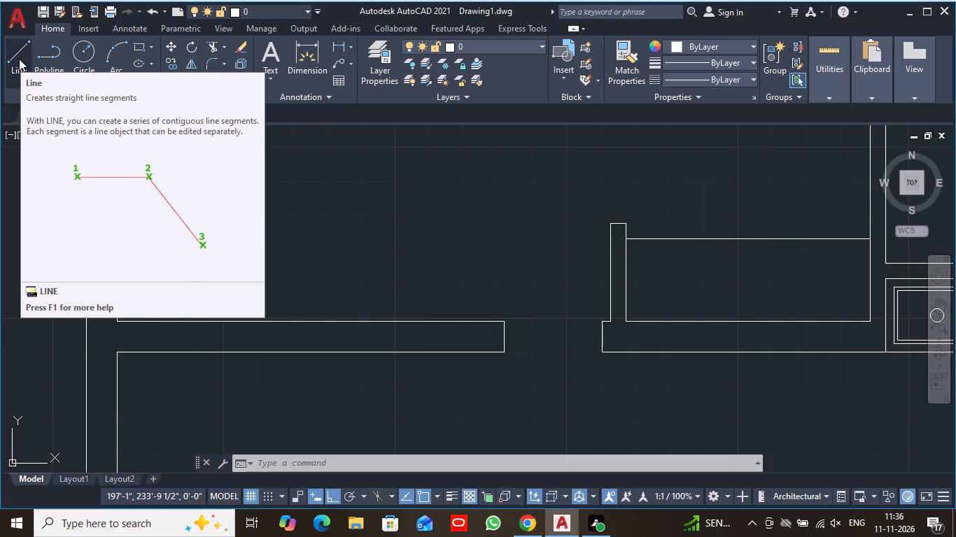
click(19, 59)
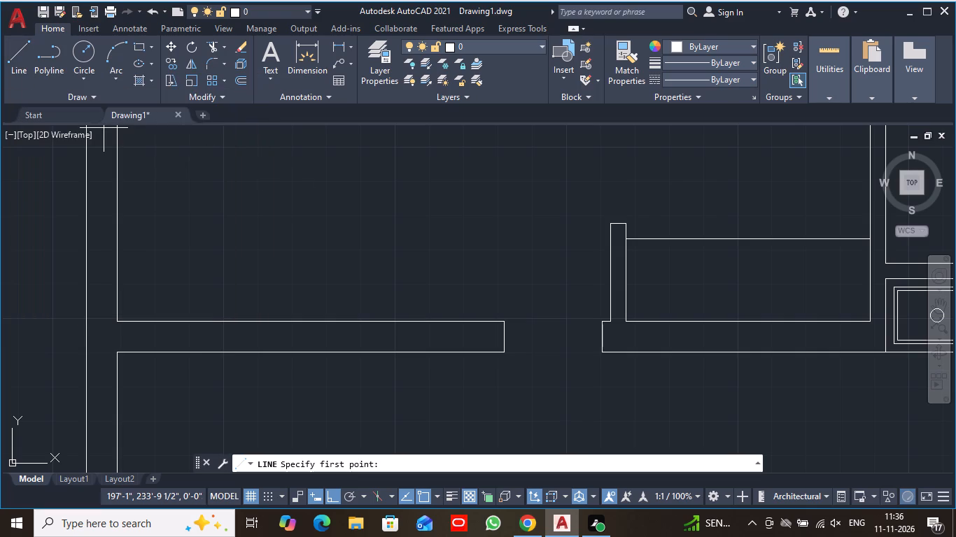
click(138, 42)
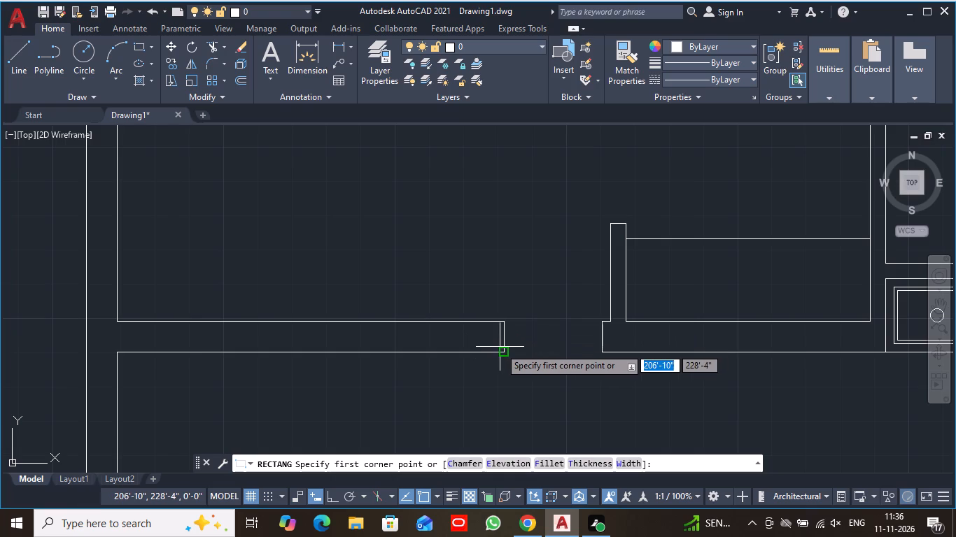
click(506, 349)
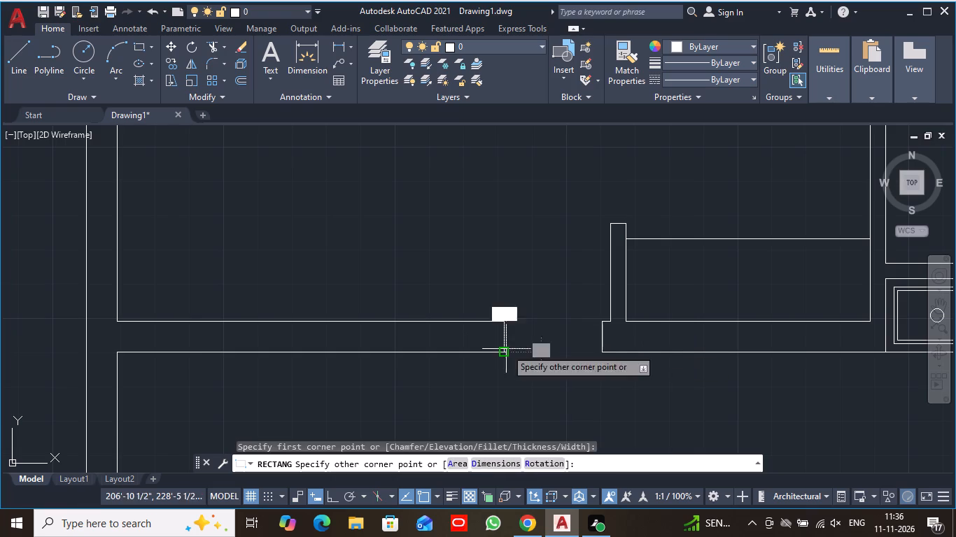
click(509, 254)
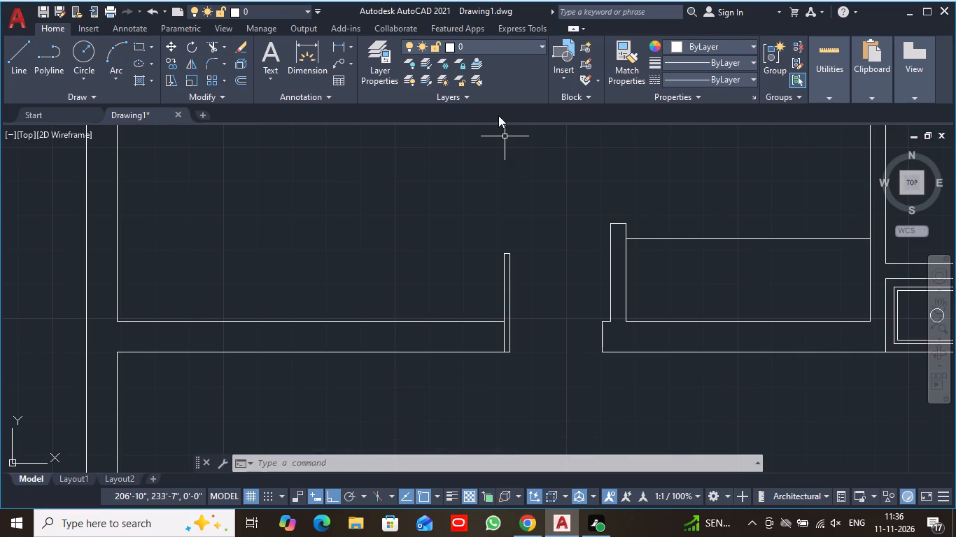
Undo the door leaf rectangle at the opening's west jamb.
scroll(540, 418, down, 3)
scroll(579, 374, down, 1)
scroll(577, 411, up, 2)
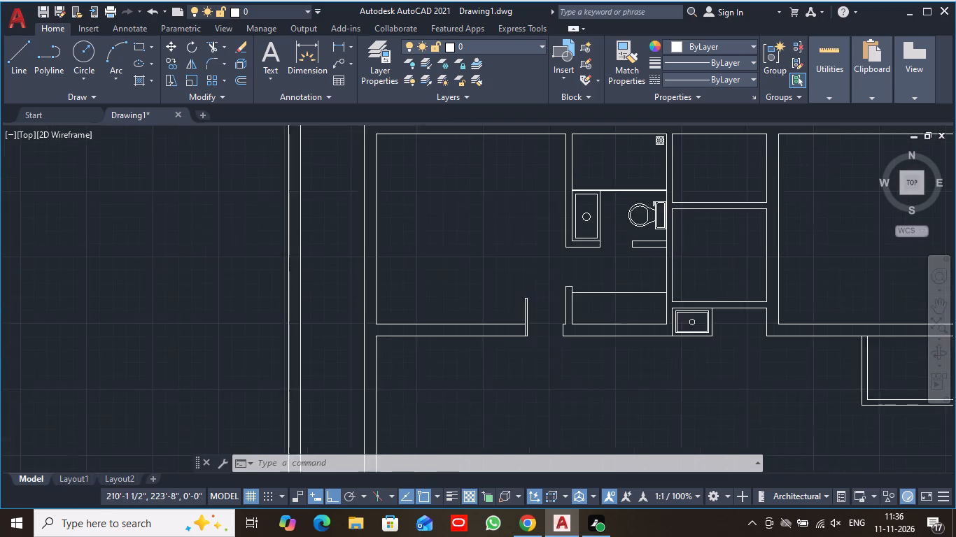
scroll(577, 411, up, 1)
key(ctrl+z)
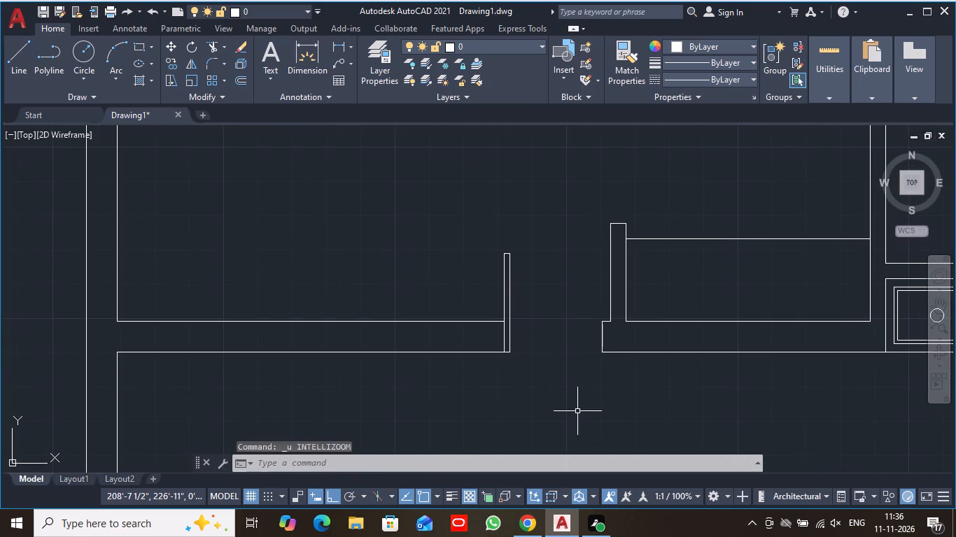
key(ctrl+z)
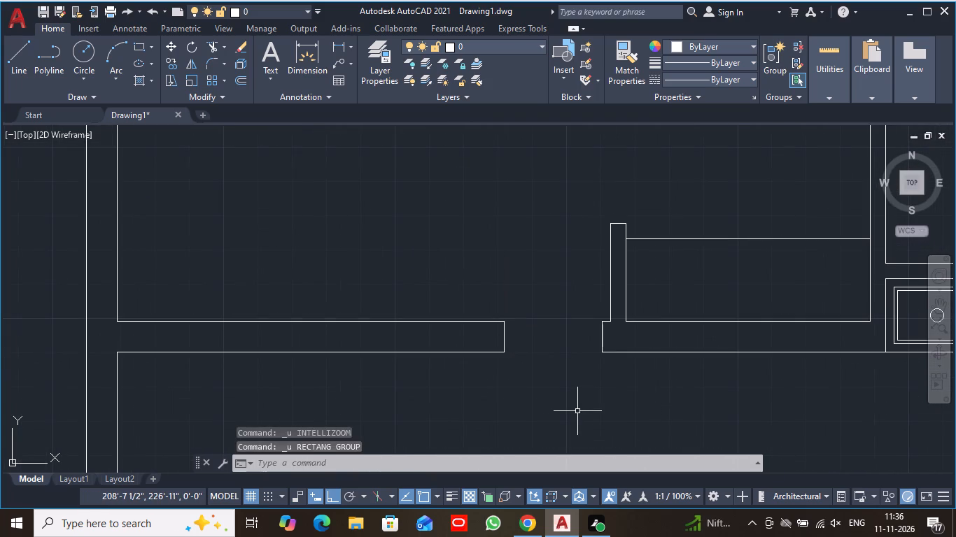
Draw a door leaf rectangle about 2" by 2'-11" northward from the lower corner of the opening's west jamb.
click(138, 48)
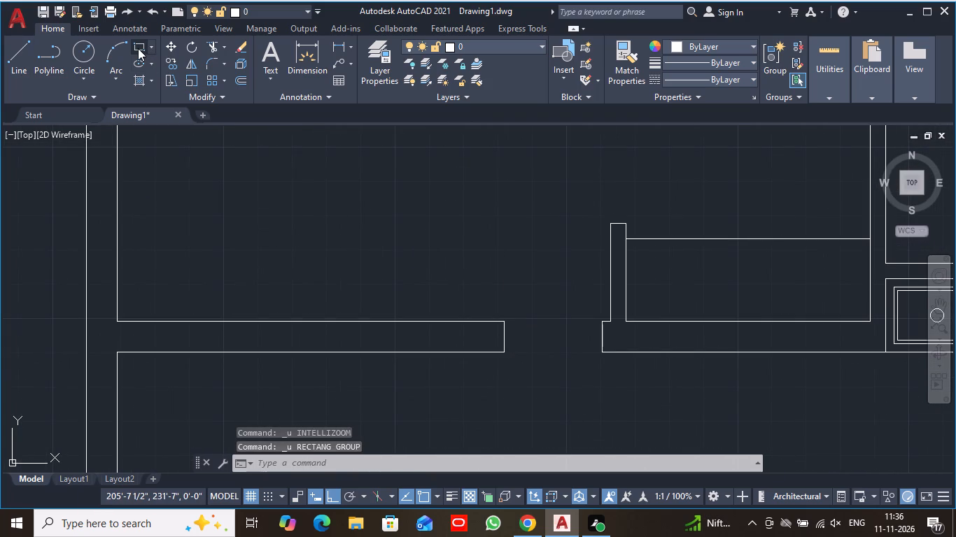
scroll(588, 372, down, 3)
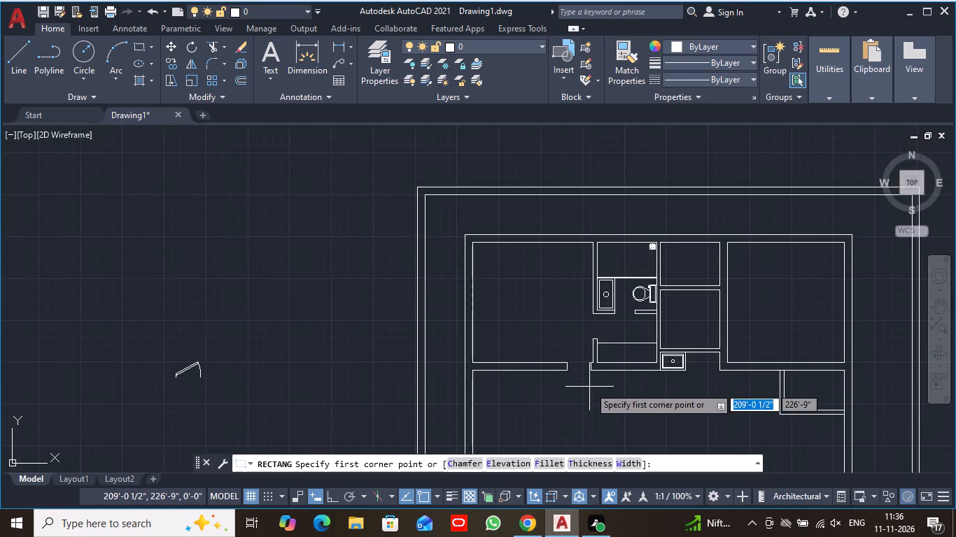
middle_drag(589, 387, 397, 319)
scroll(388, 327, up, 3)
middle_drag(354, 264, 354, 277)
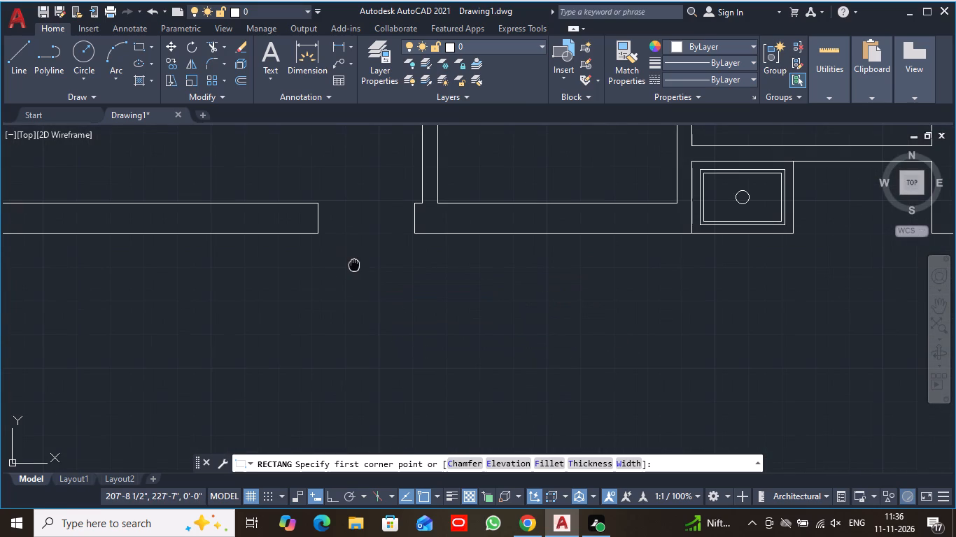
middle_drag(354, 277, 364, 378)
click(325, 348)
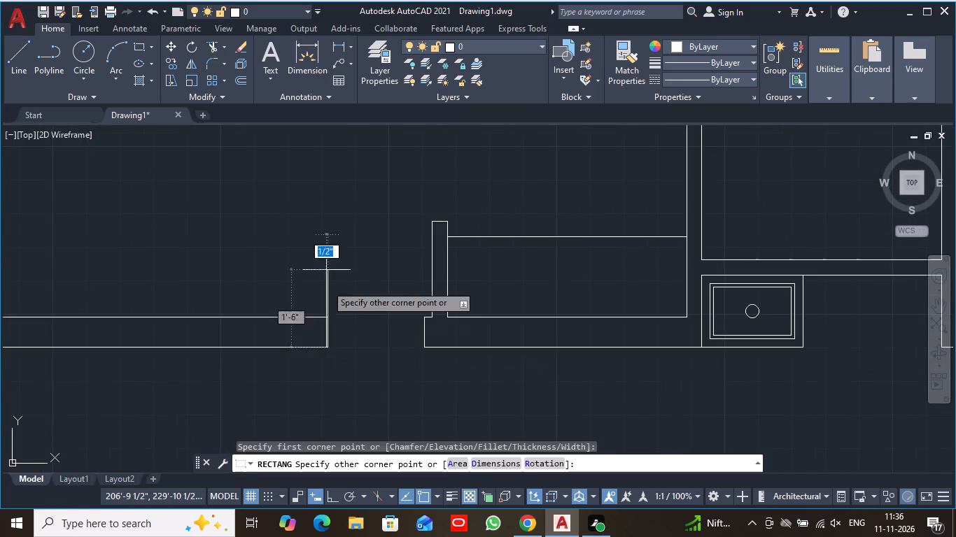
click(335, 229)
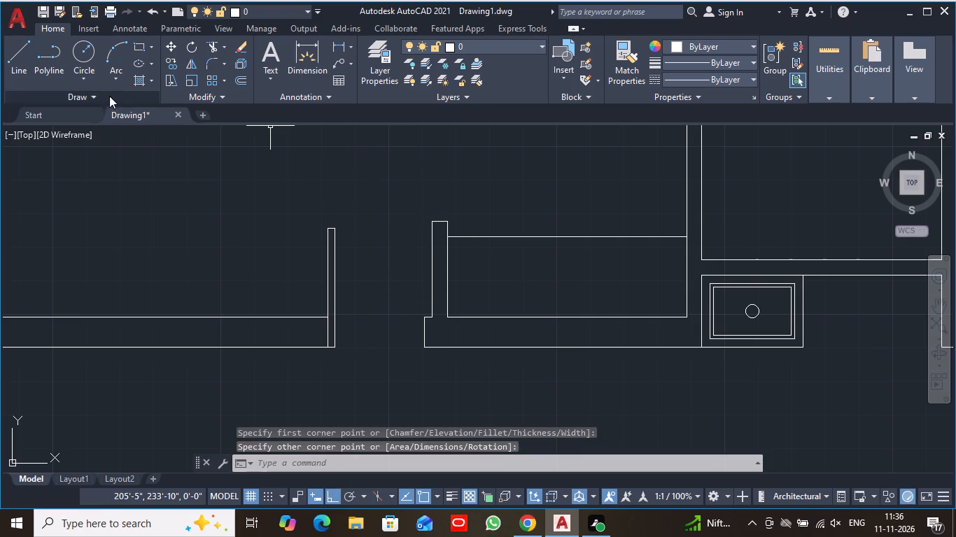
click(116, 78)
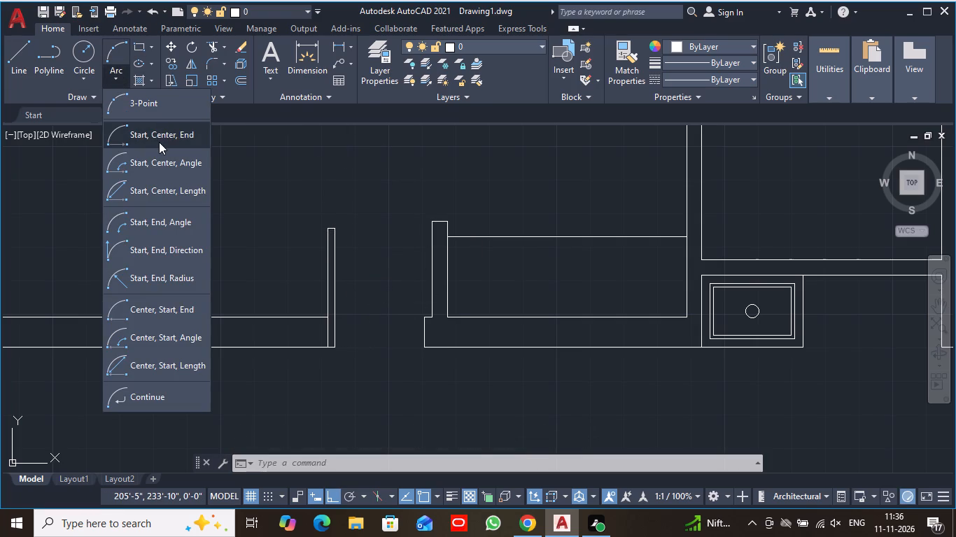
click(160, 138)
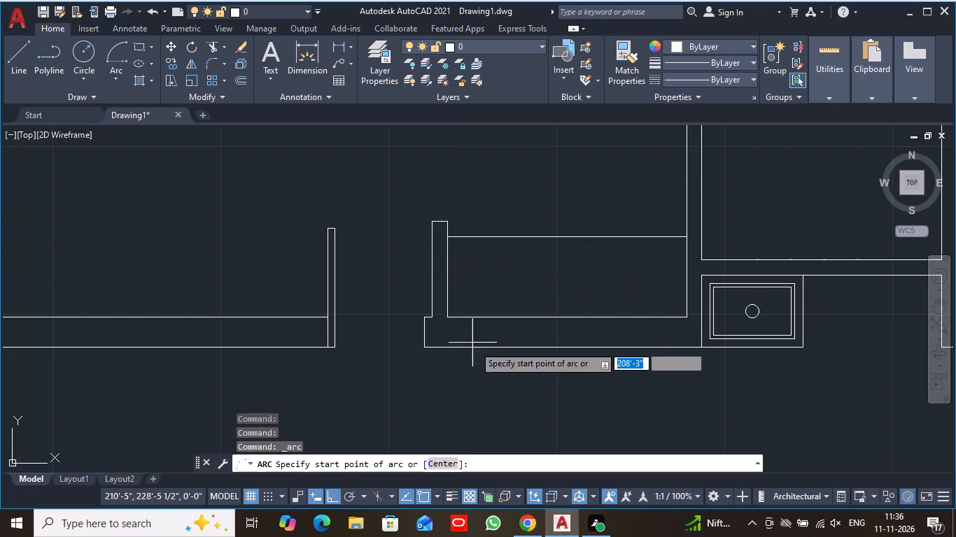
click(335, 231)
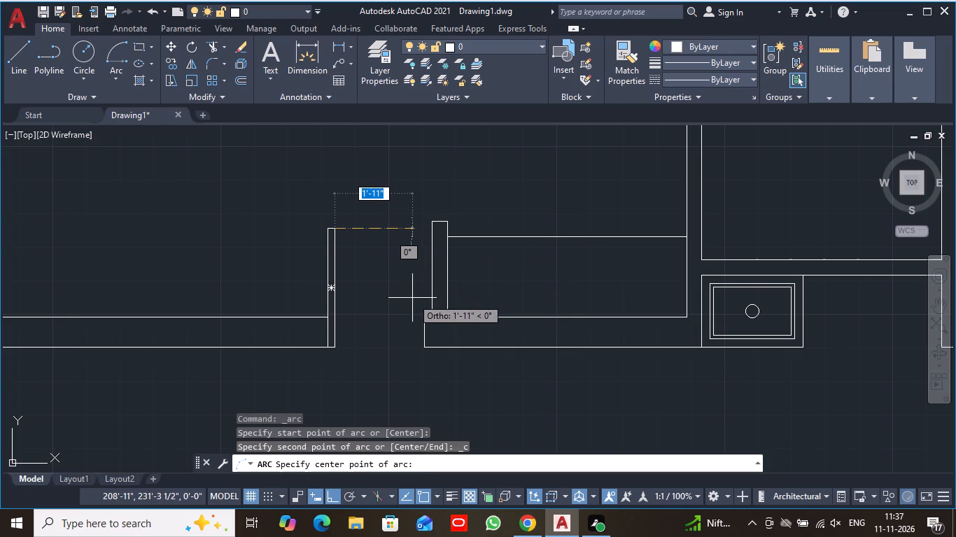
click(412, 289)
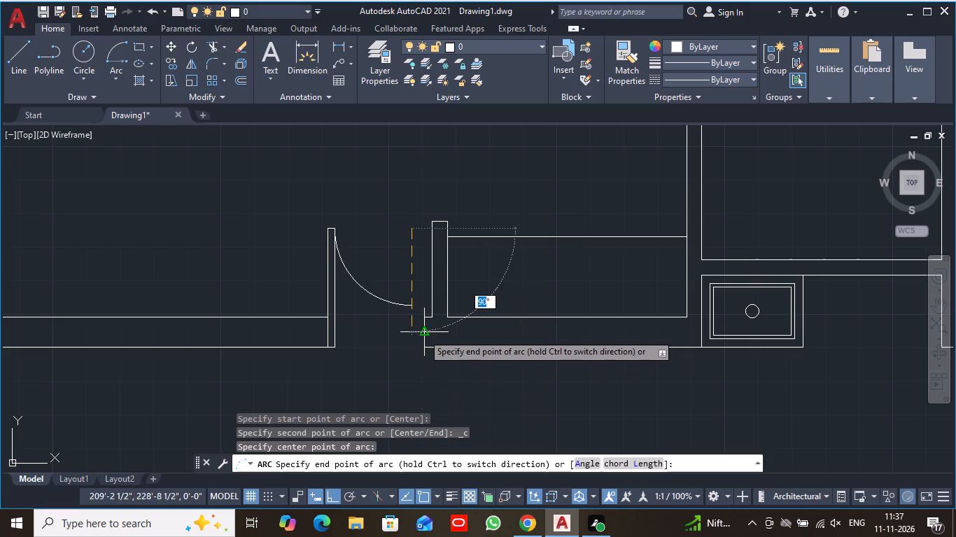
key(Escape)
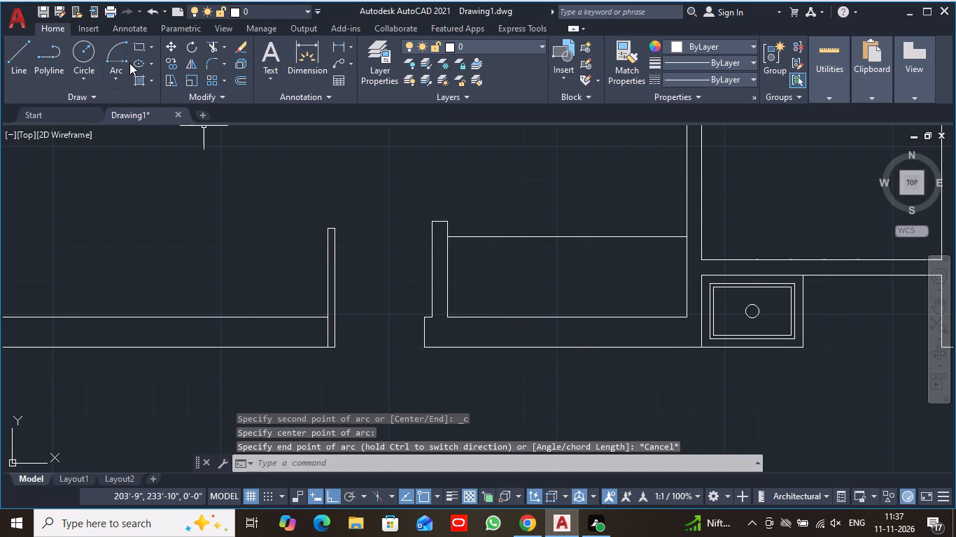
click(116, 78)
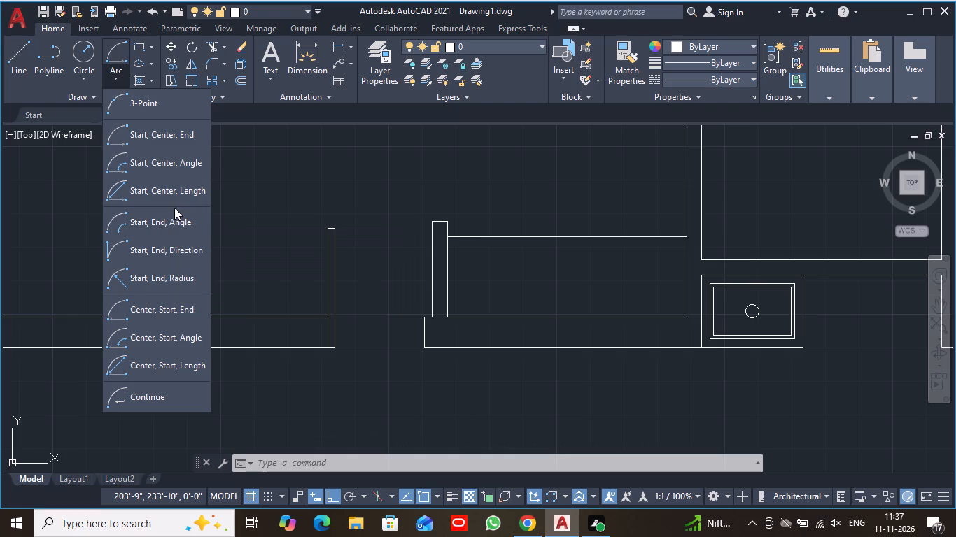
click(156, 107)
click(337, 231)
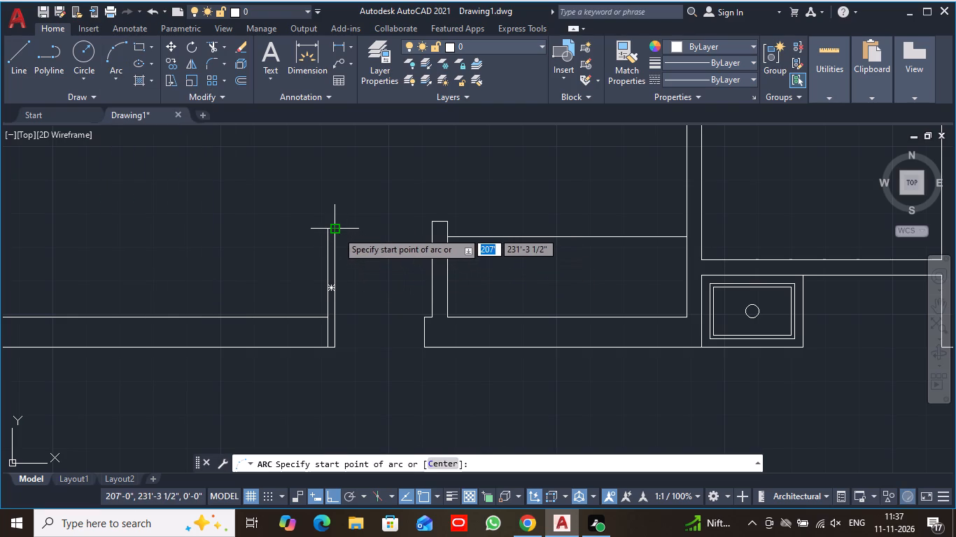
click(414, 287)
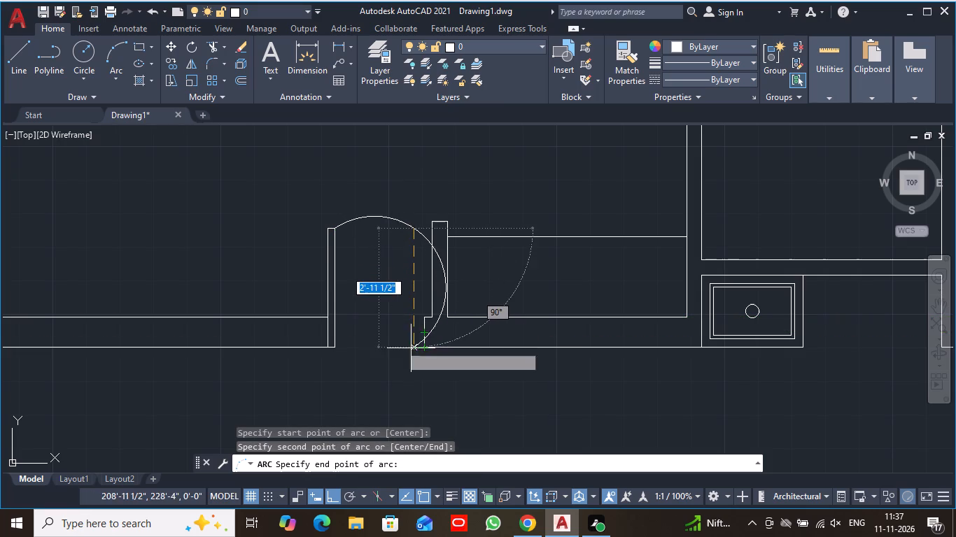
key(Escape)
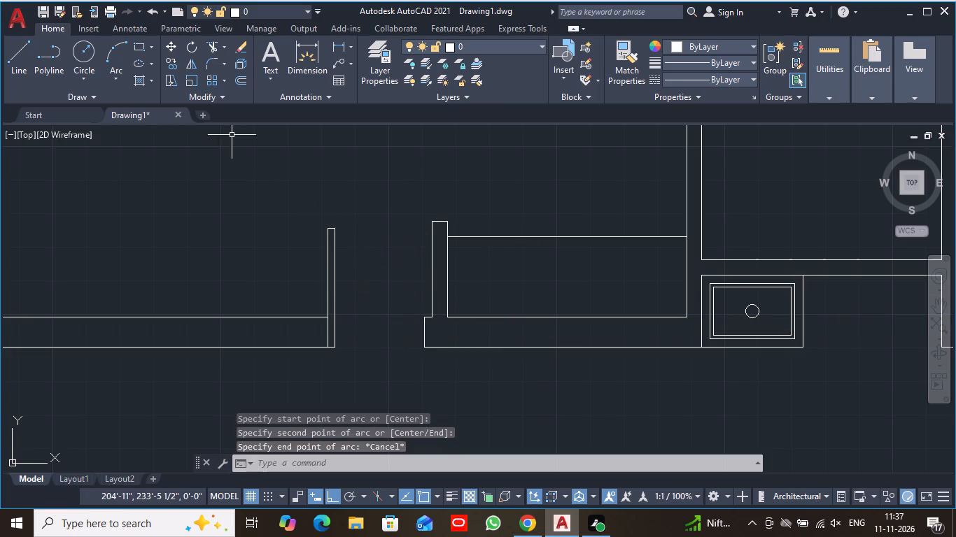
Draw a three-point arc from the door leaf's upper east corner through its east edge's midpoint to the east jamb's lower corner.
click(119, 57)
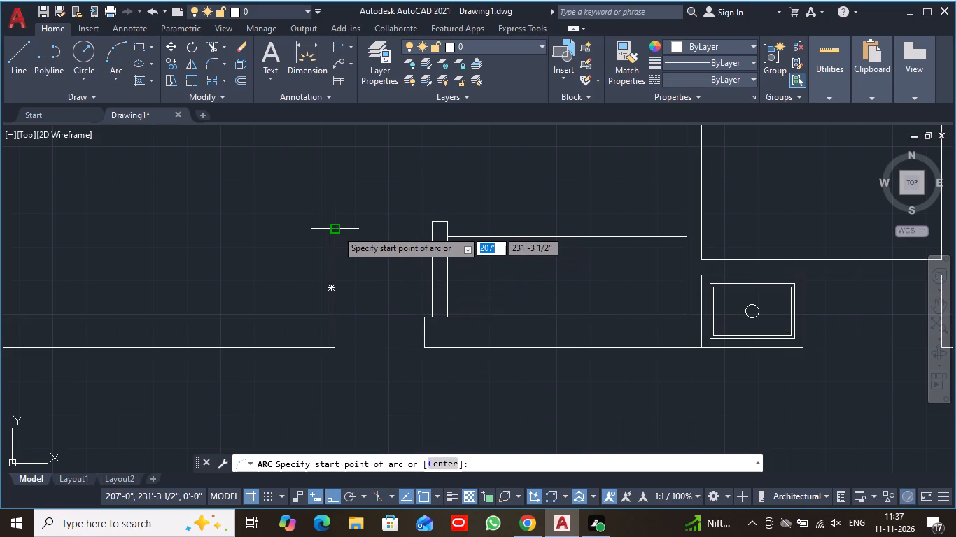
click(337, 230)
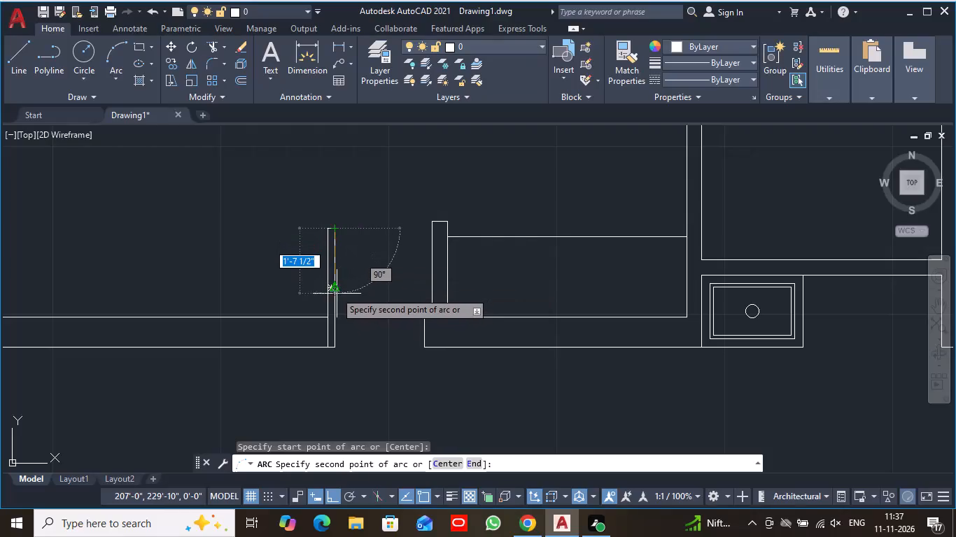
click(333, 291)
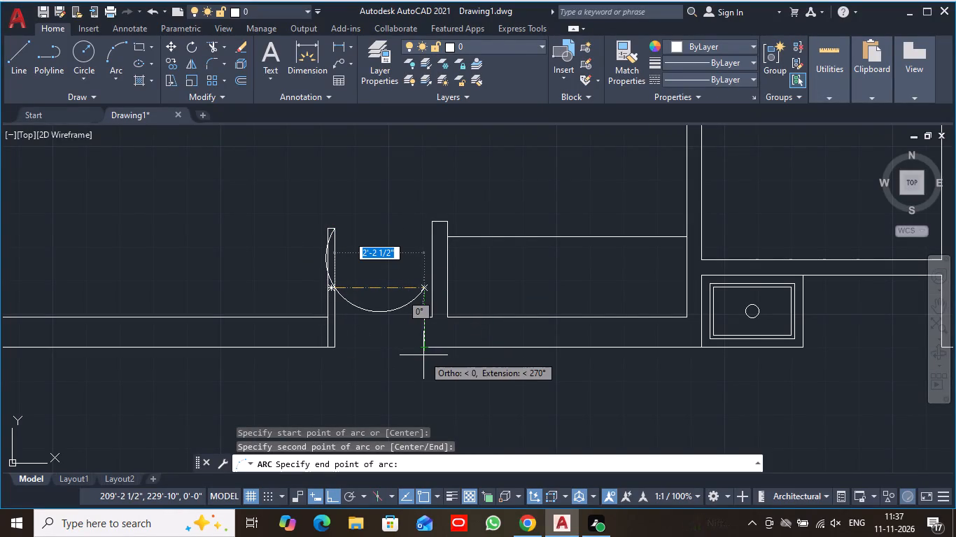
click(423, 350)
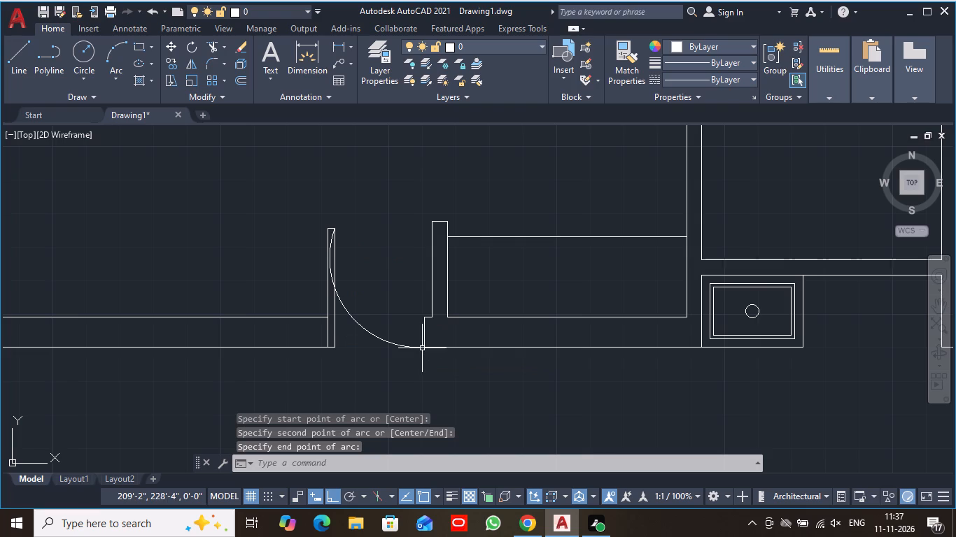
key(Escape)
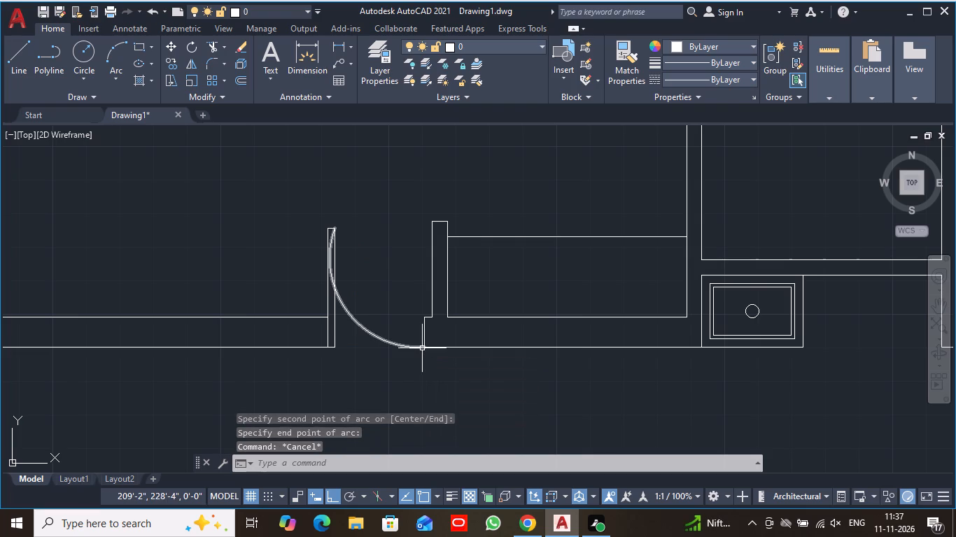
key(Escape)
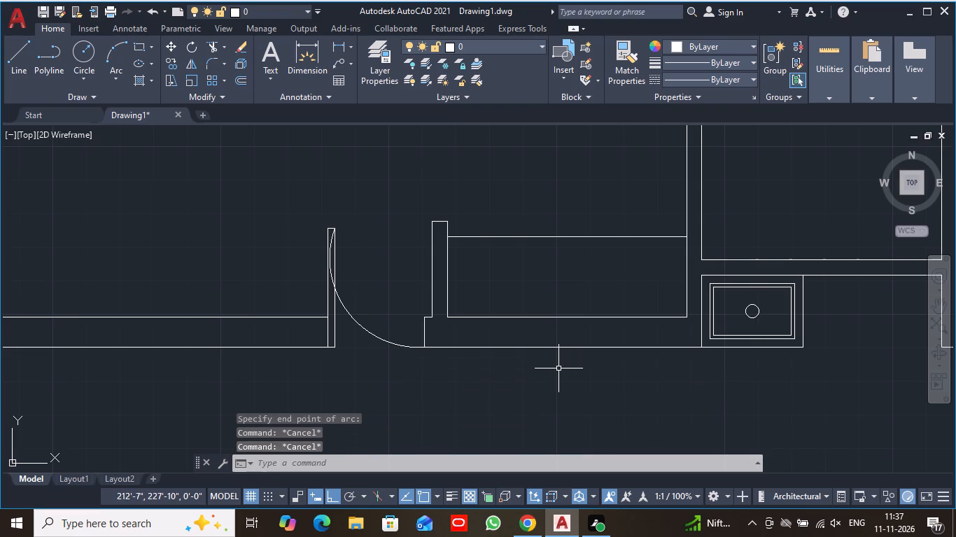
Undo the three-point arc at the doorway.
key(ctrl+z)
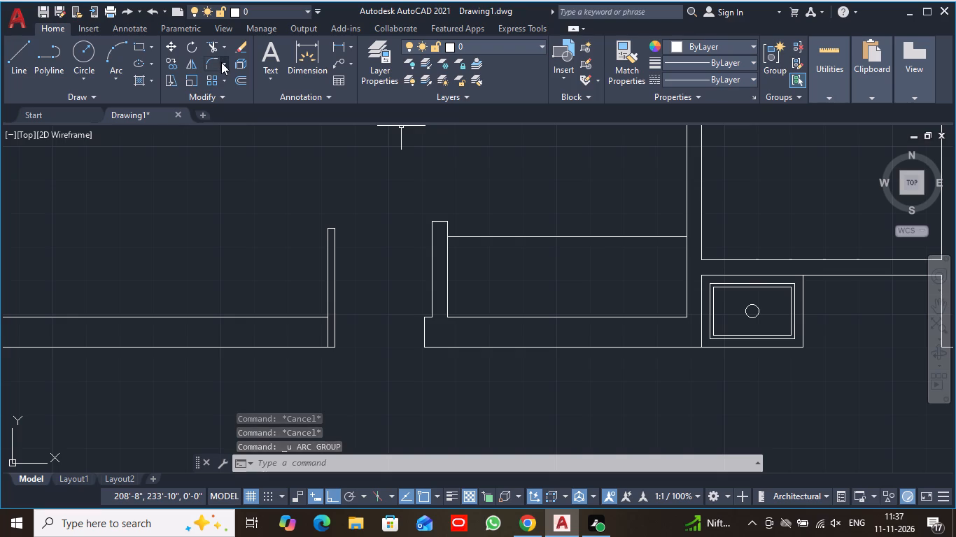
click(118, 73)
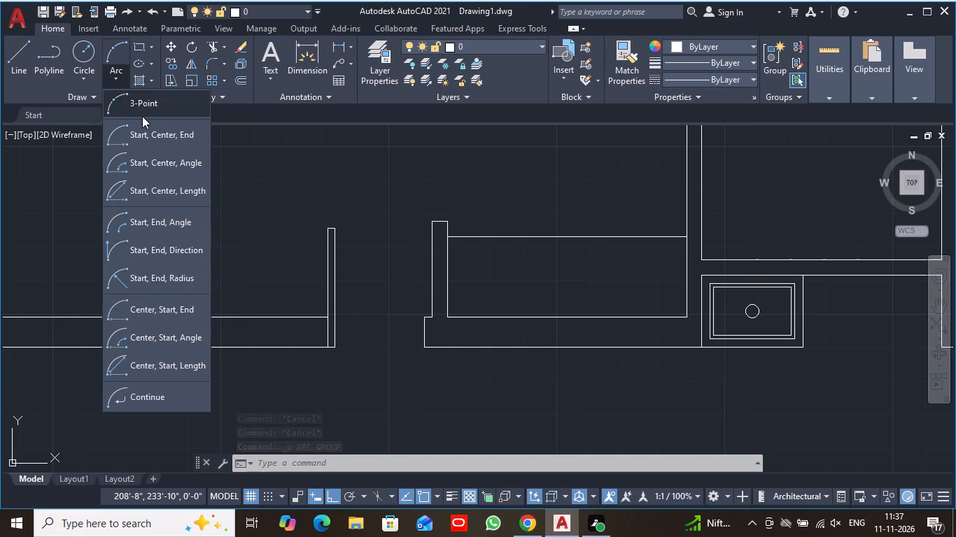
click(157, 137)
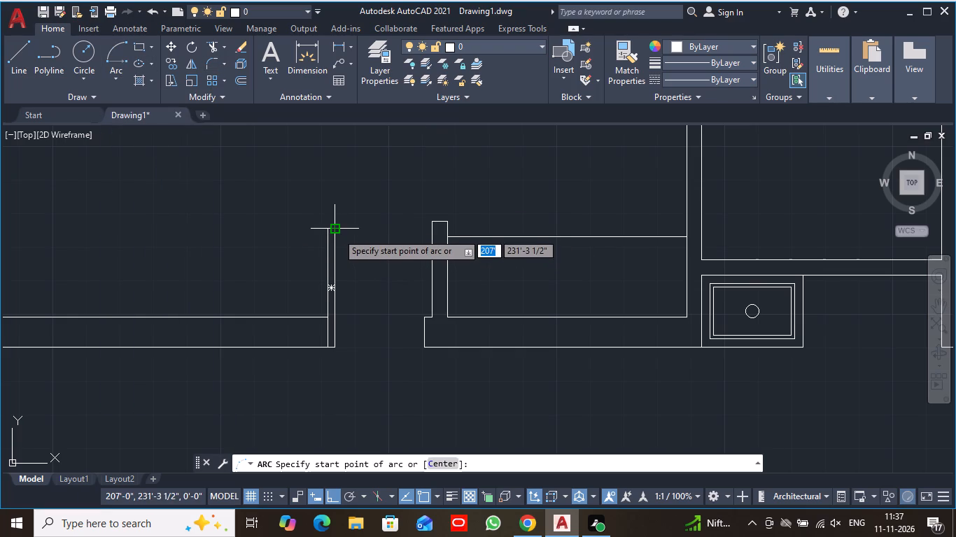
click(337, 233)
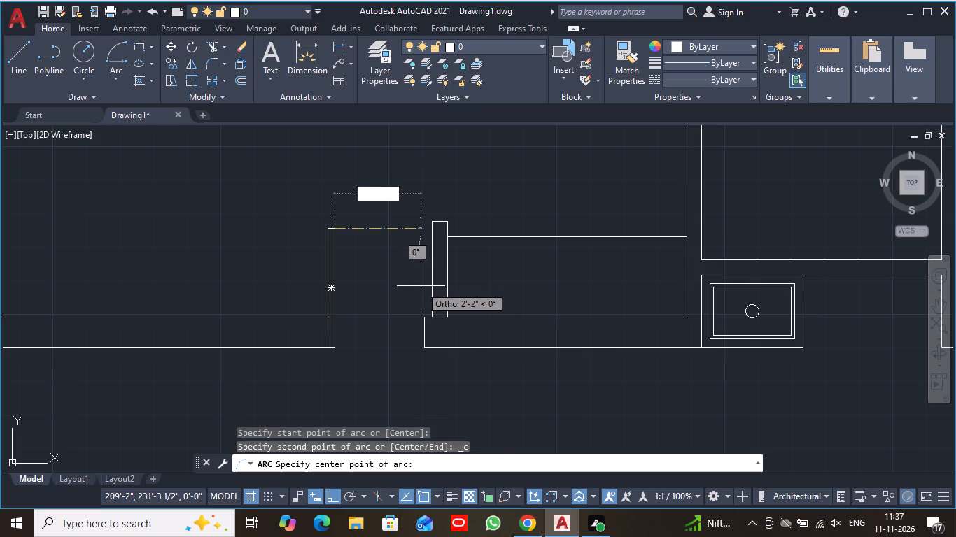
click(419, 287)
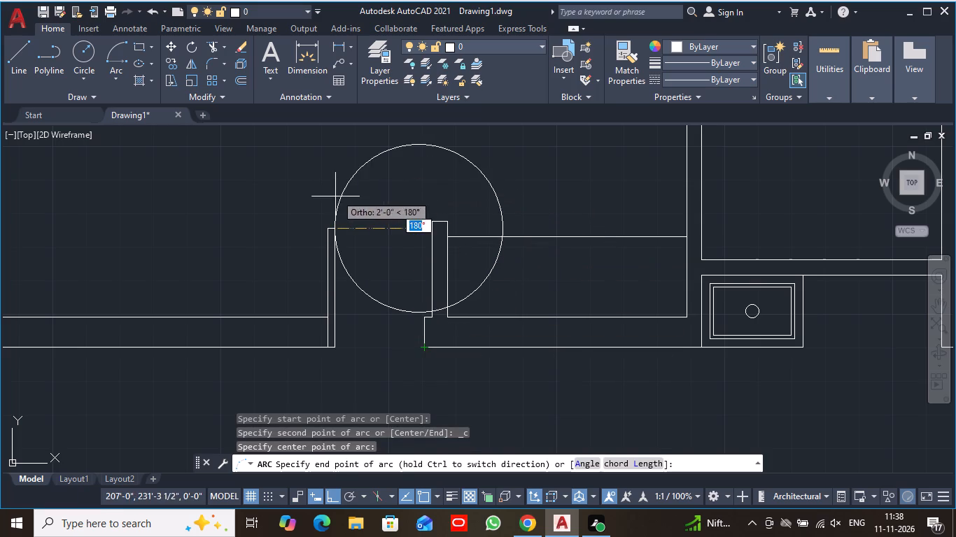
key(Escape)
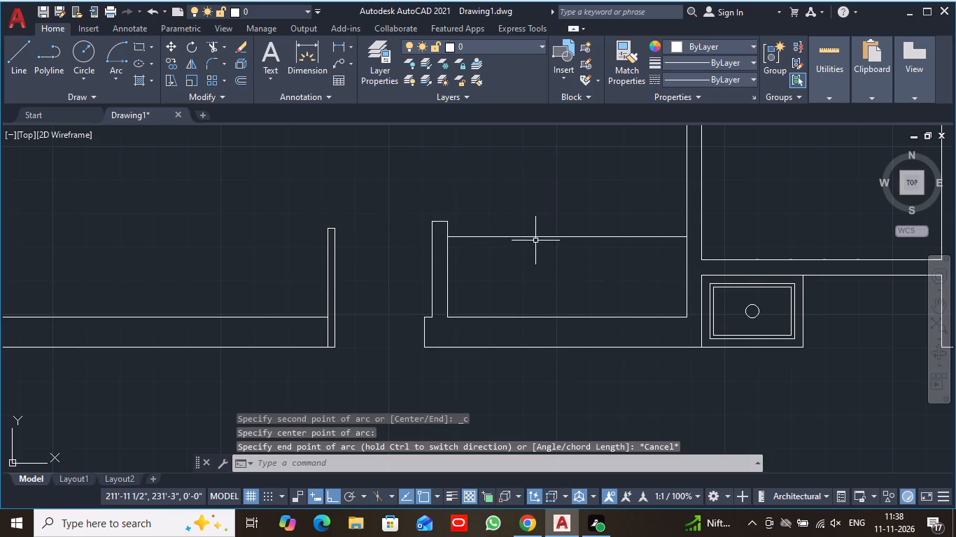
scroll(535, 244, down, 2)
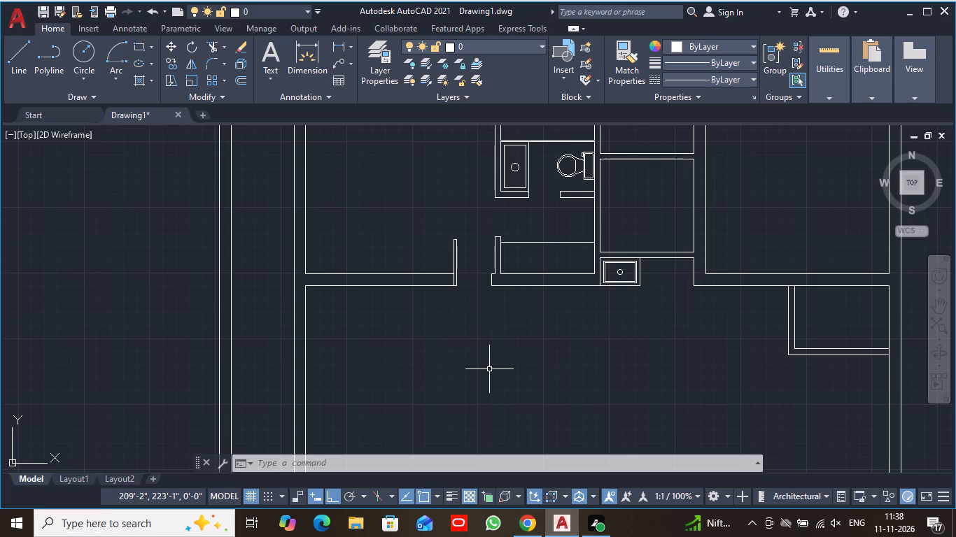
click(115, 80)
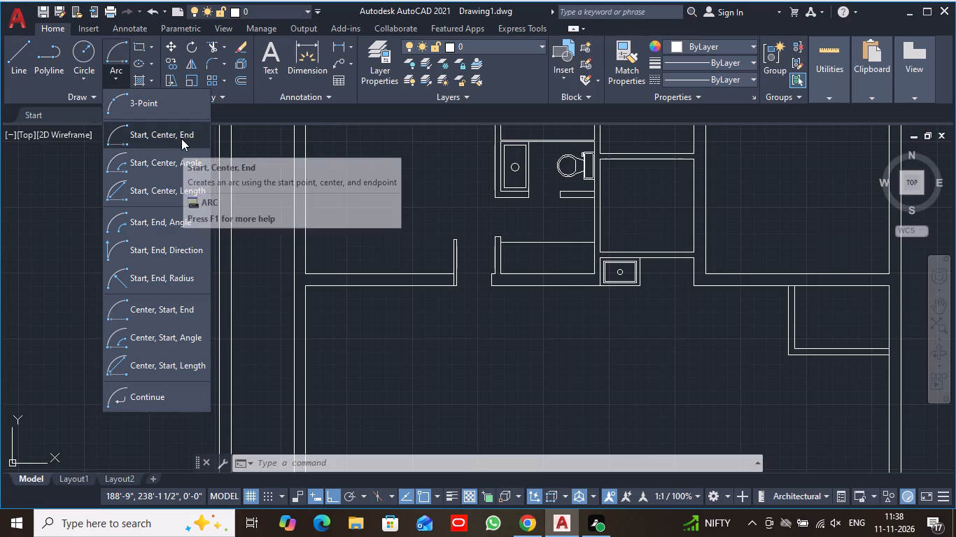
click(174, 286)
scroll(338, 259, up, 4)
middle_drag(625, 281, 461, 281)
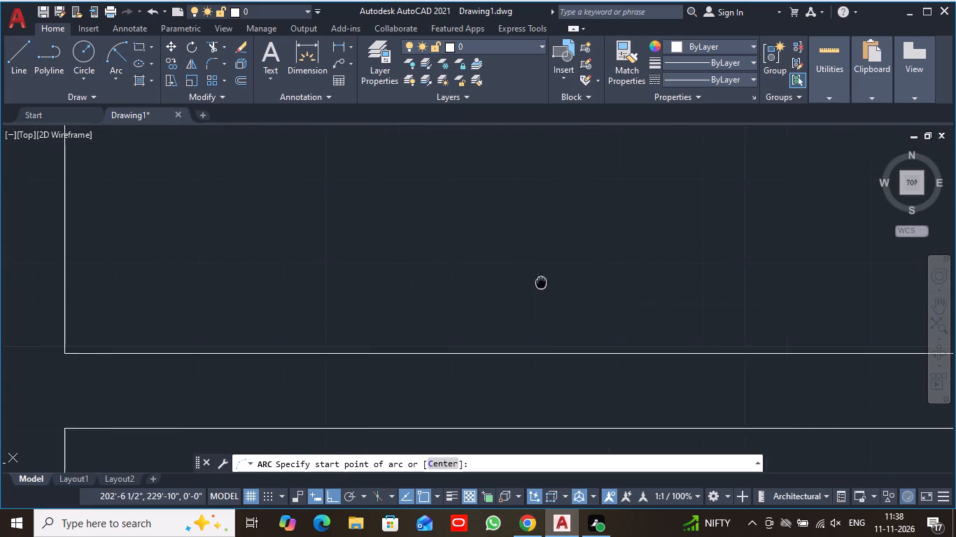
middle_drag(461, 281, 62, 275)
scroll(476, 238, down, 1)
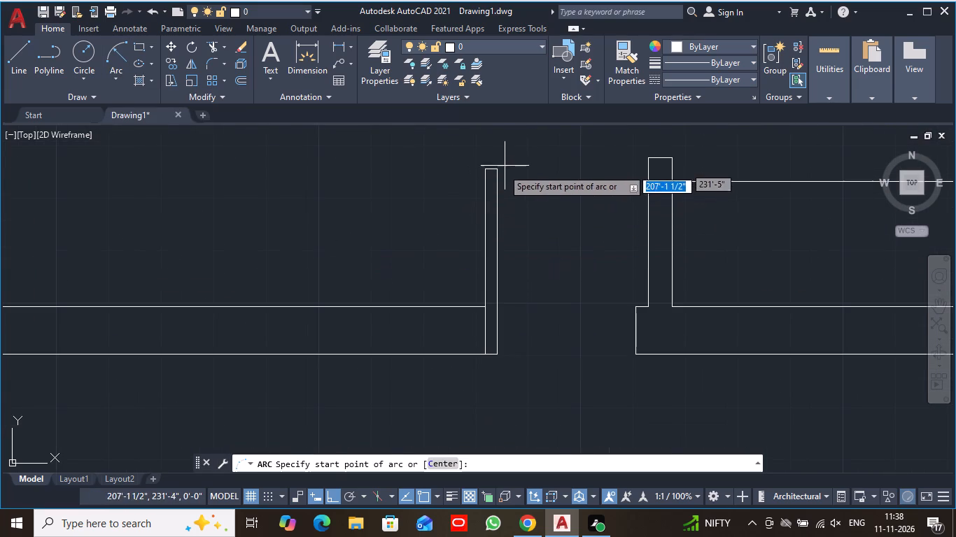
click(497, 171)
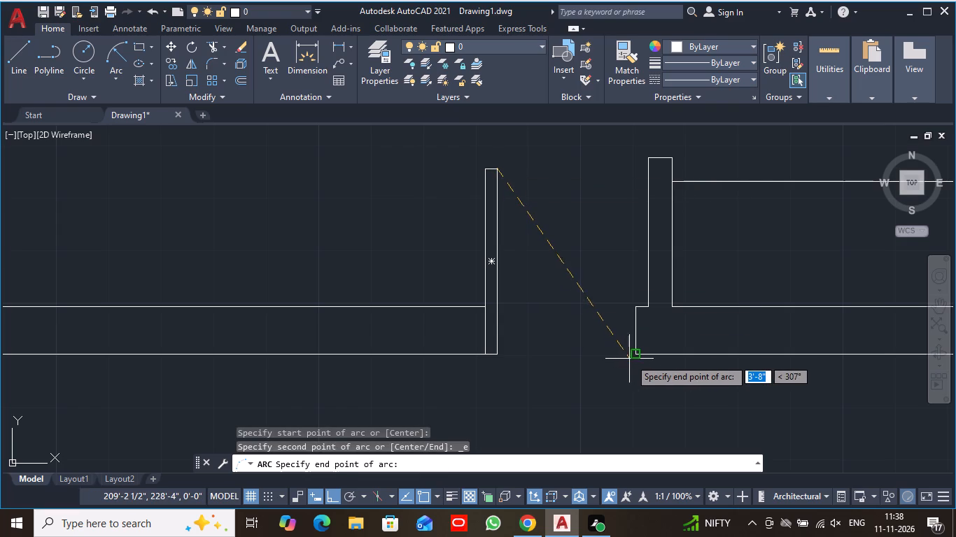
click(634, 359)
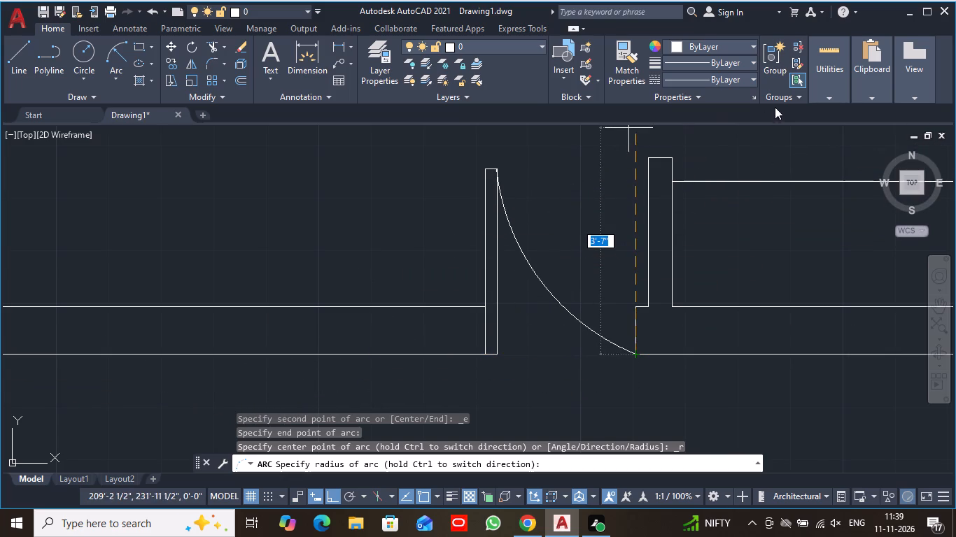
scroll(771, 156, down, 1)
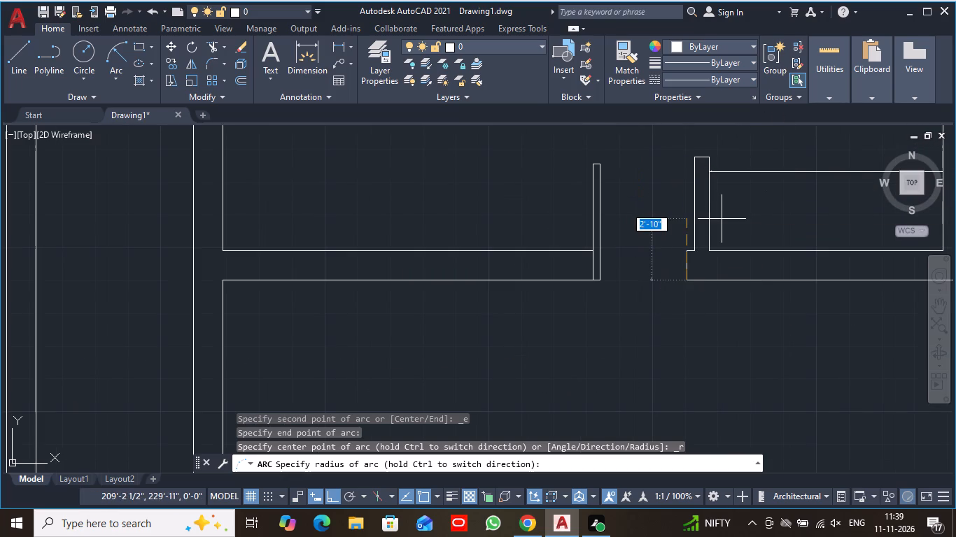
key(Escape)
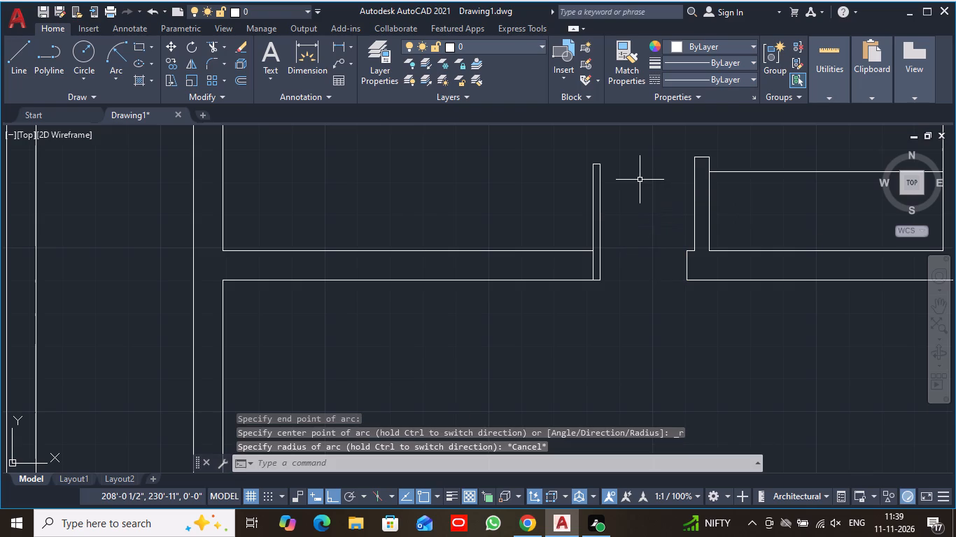
Draw the door swing as a Start, End, Angle arc of 90° from the east jamb's lower corner to the leaf's upper east corner.
click(114, 75)
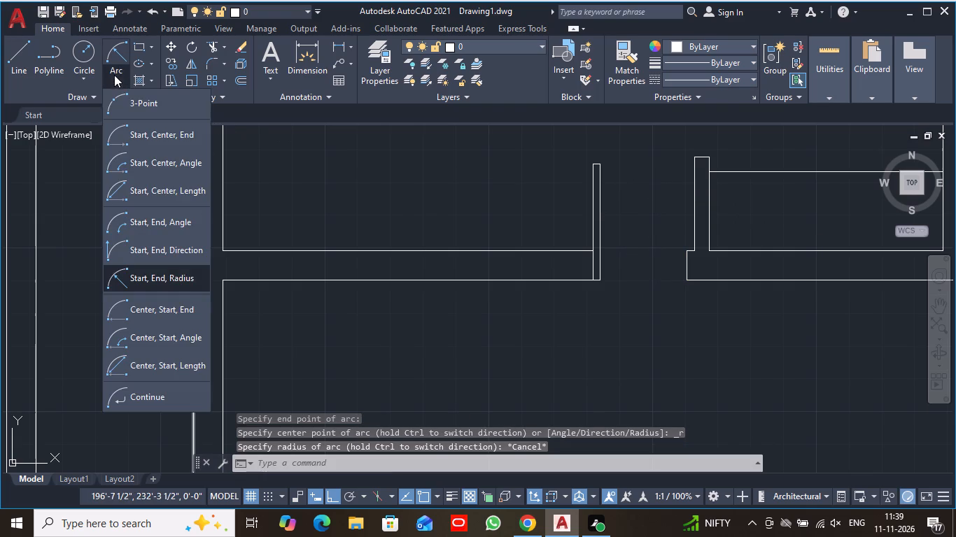
click(159, 226)
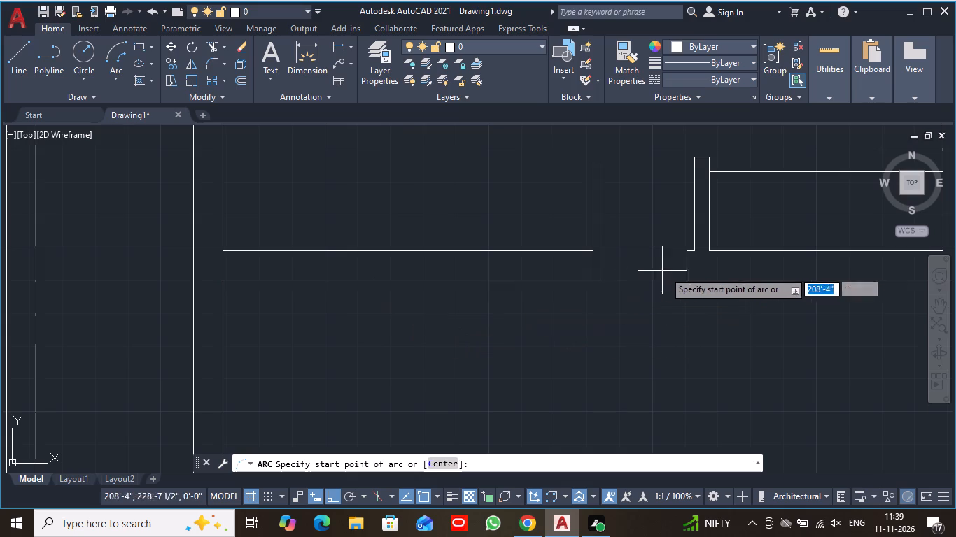
click(685, 282)
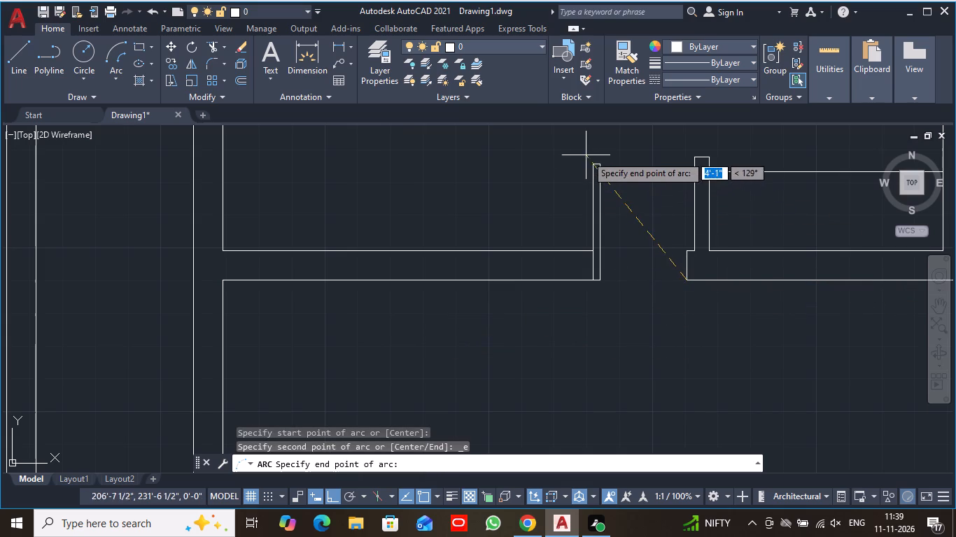
click(600, 167)
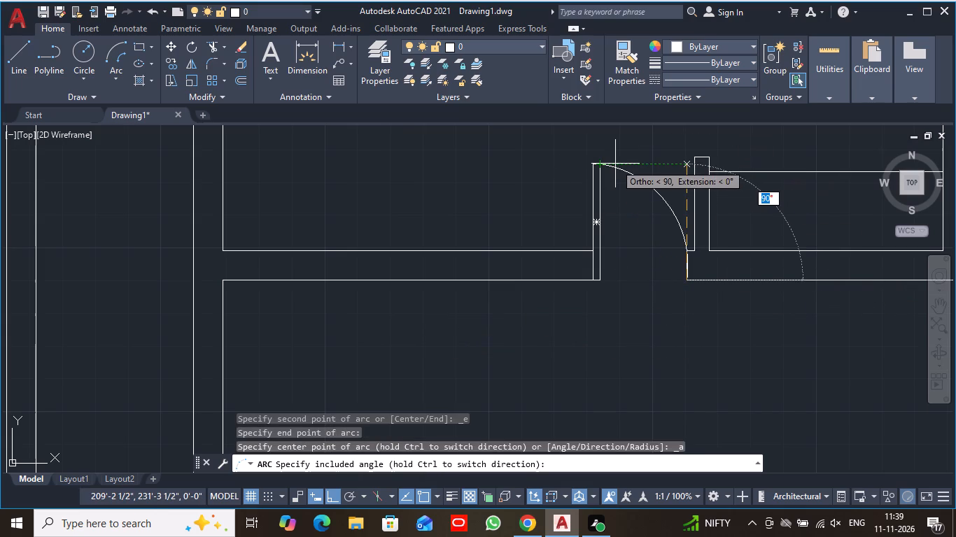
click(615, 163)
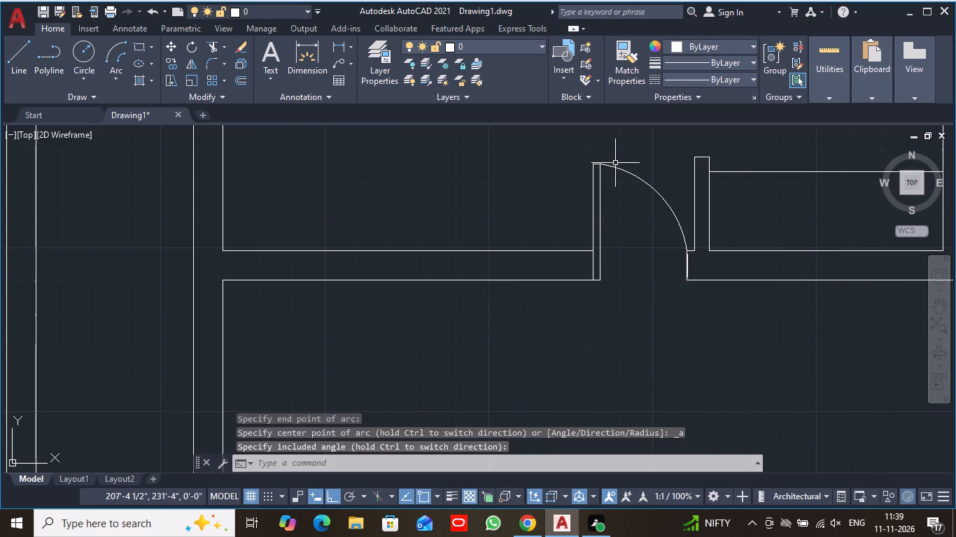
scroll(740, 369, down, 3)
middle_drag(768, 417, 665, 385)
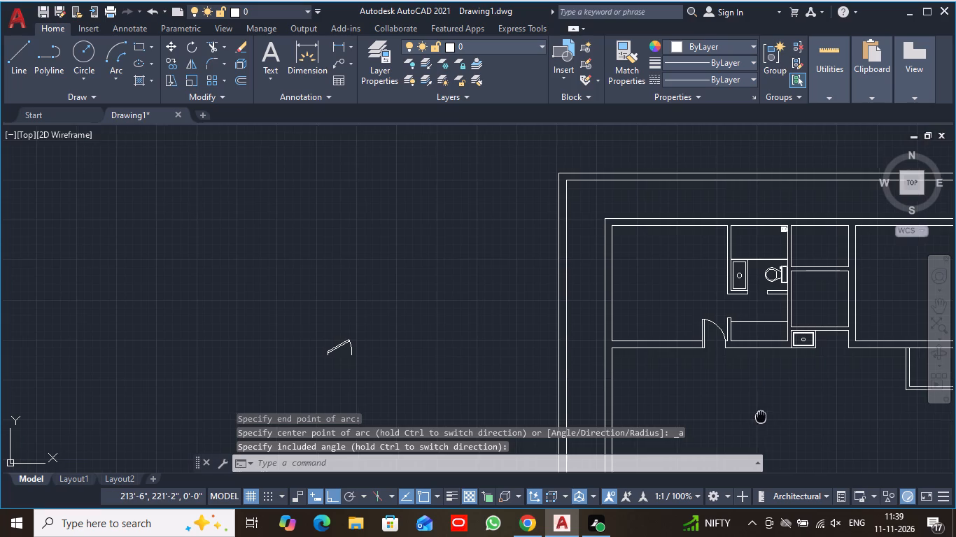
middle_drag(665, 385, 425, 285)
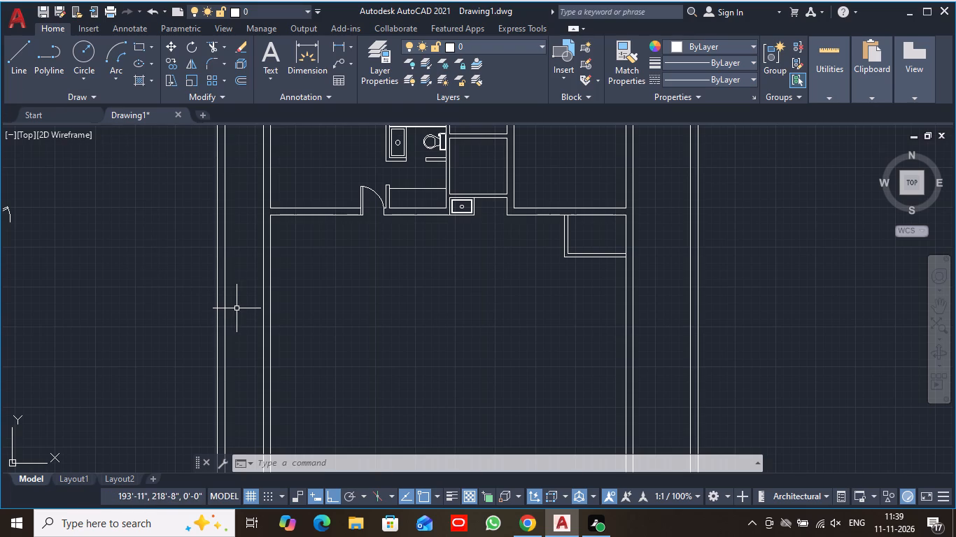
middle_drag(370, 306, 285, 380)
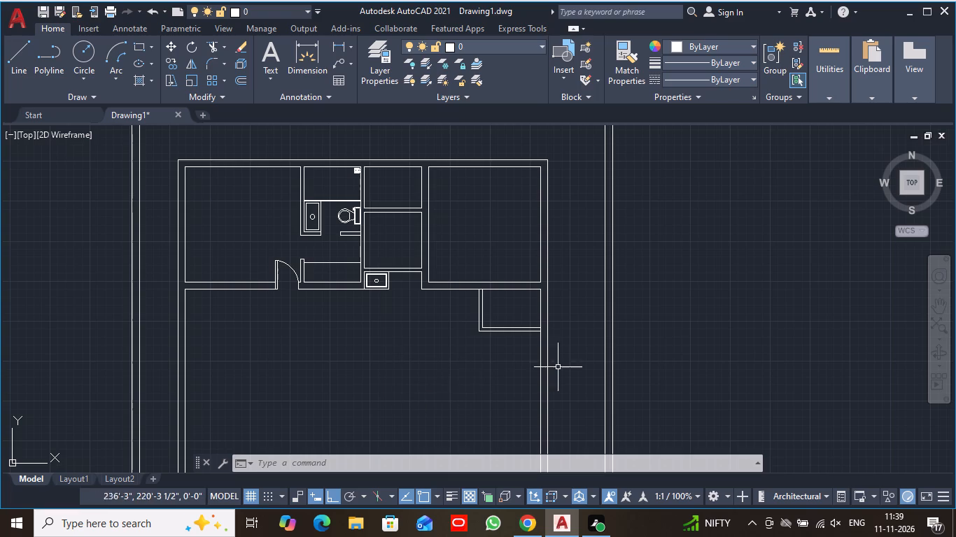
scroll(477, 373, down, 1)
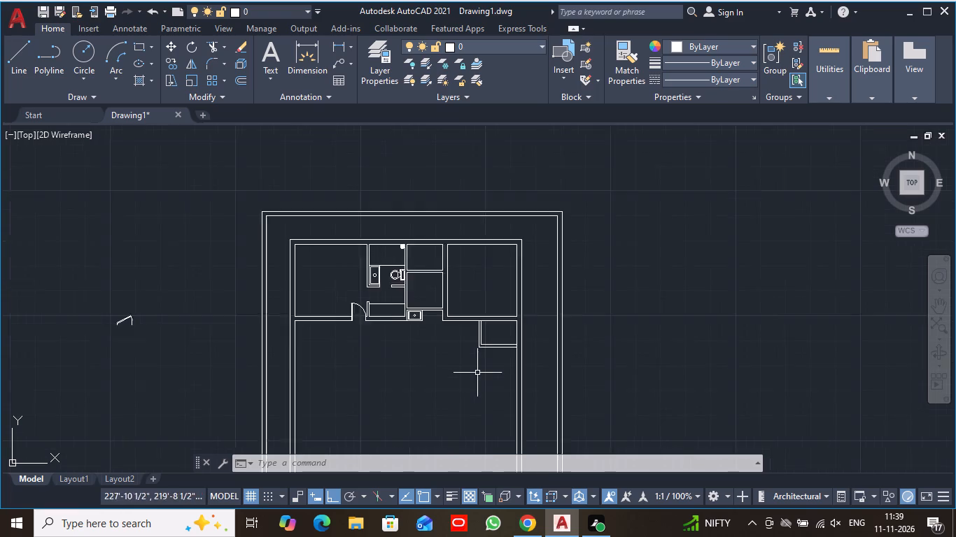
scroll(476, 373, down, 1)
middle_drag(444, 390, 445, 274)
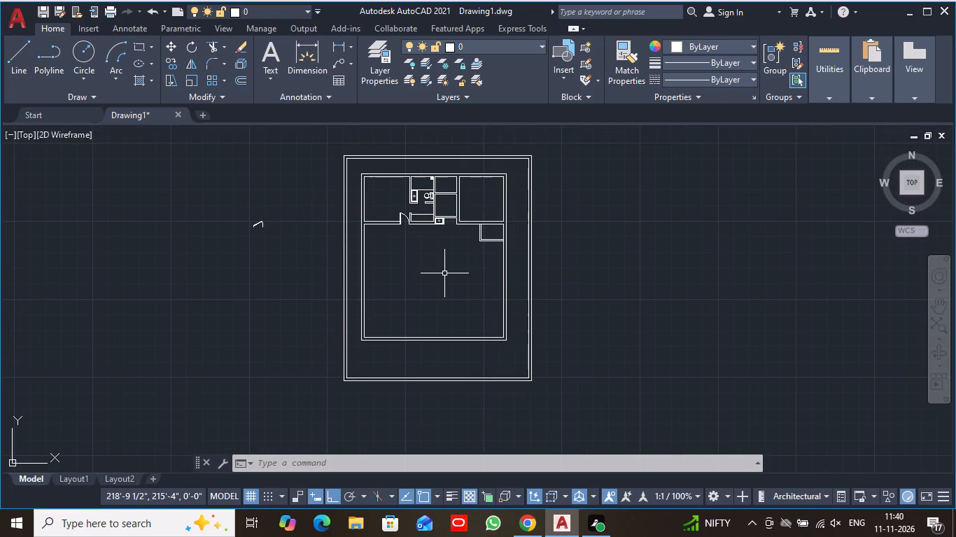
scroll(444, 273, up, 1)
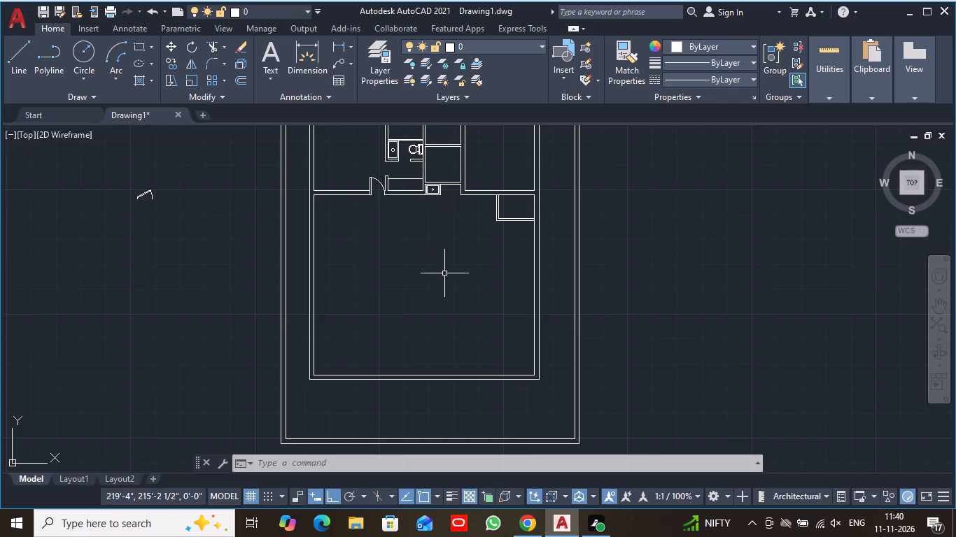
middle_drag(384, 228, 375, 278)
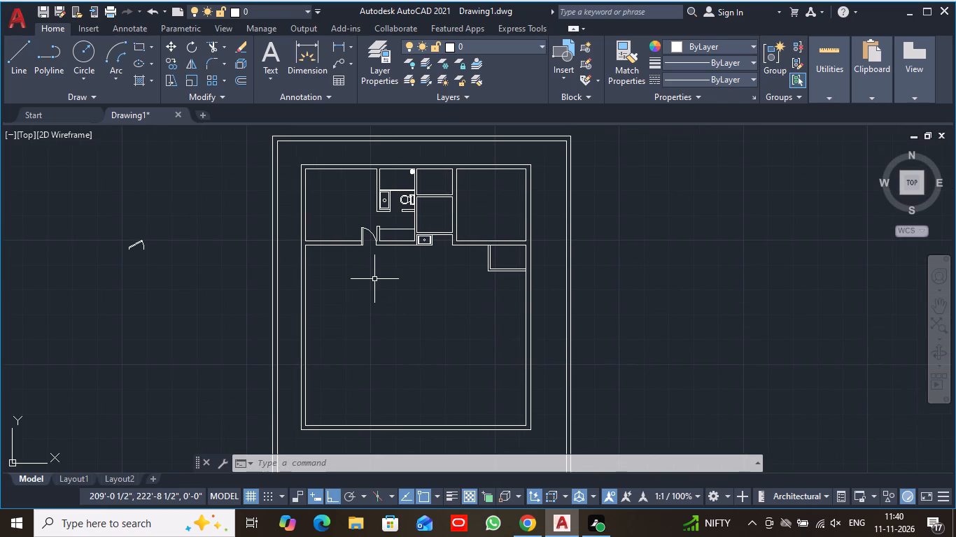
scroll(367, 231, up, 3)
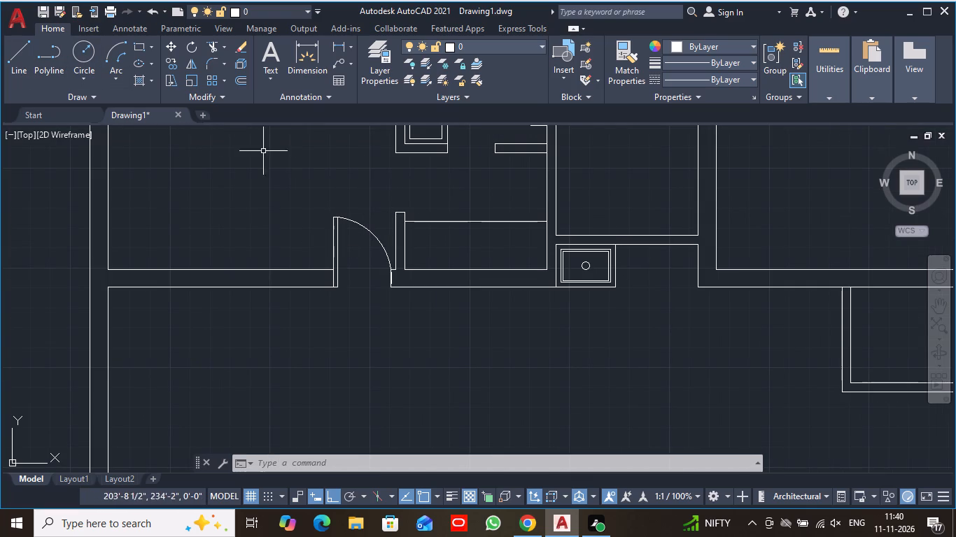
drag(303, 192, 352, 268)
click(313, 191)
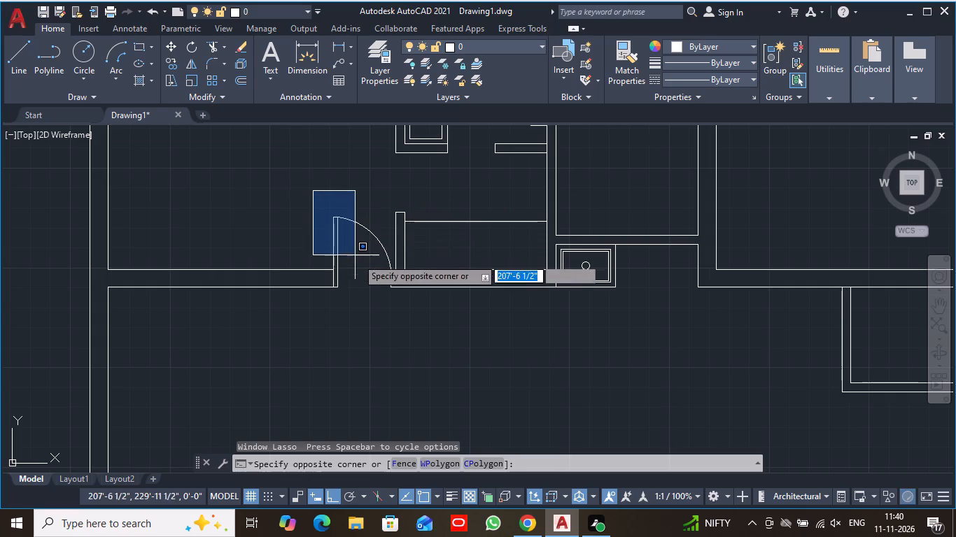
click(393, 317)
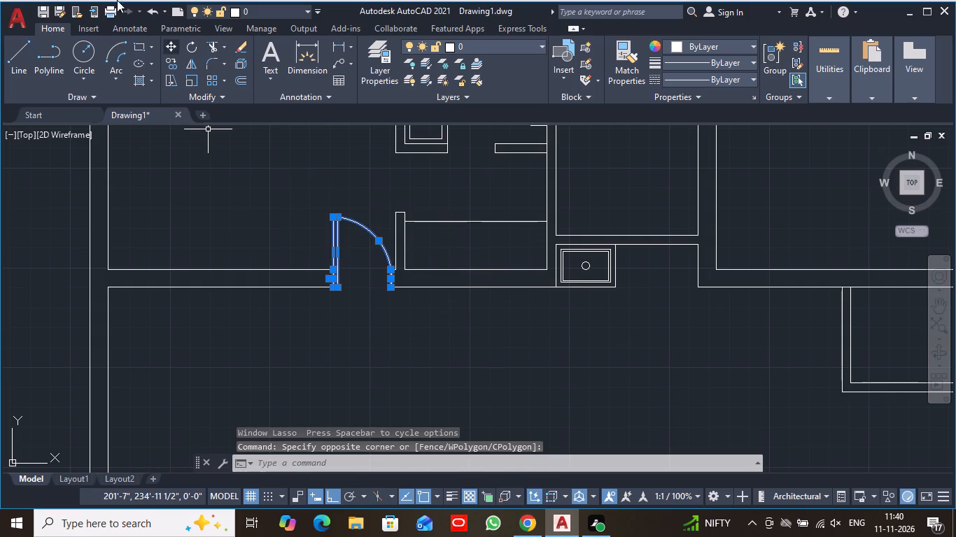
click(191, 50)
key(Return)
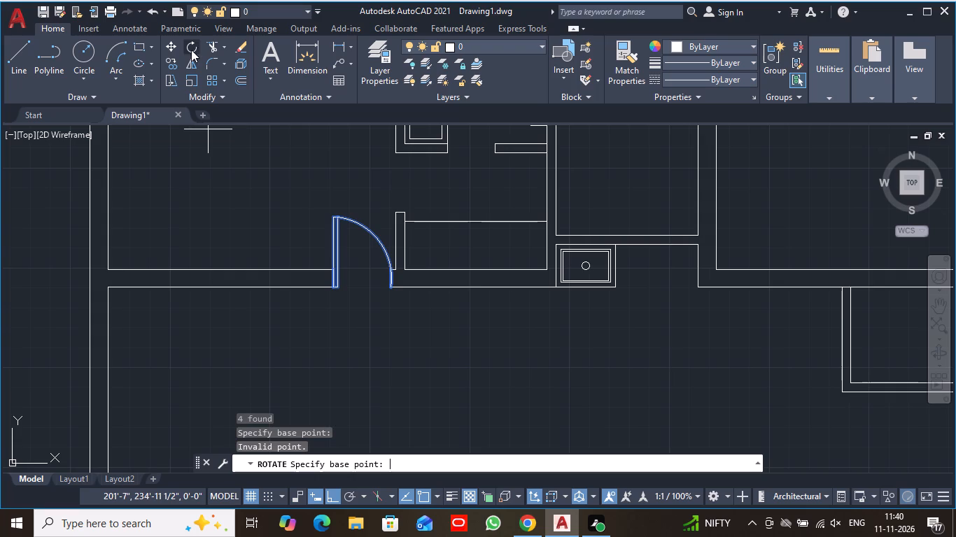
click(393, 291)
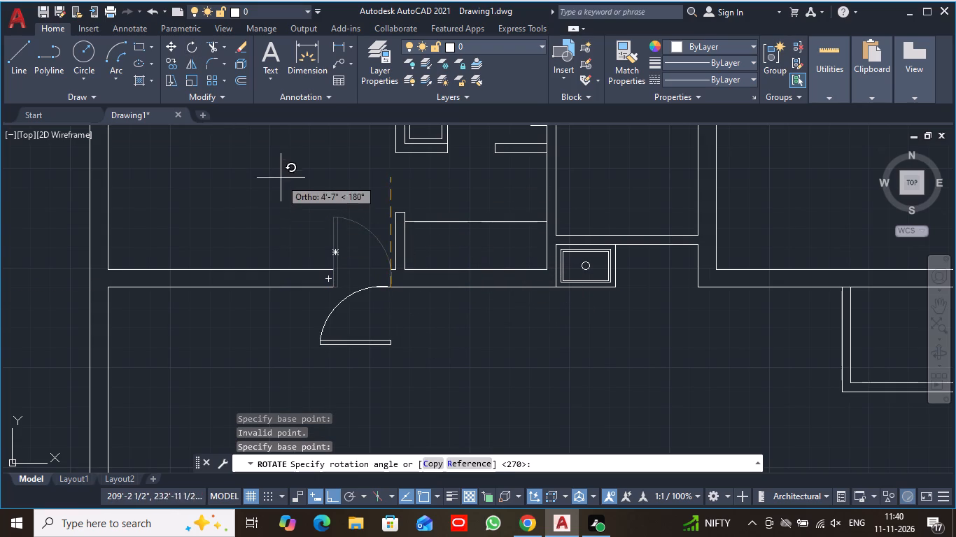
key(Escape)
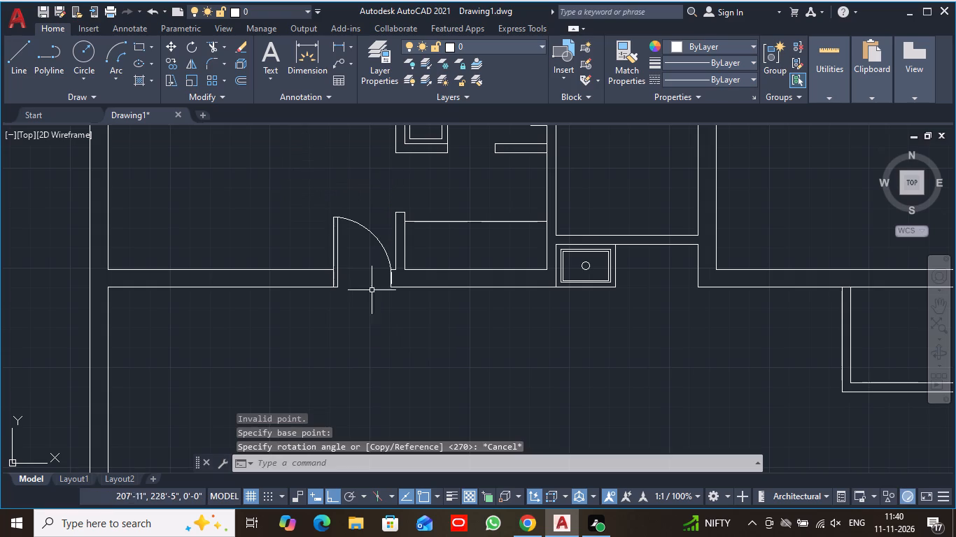
Copy the door leaf, swing arc and jamb lines at the wall opening about 3'-11" straight south into the large room.
click(174, 66)
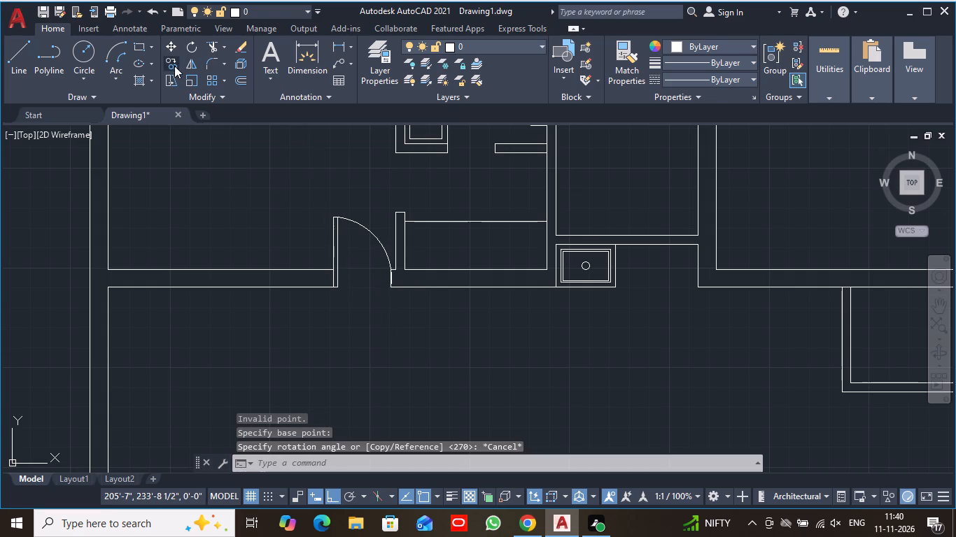
drag(312, 199, 341, 252)
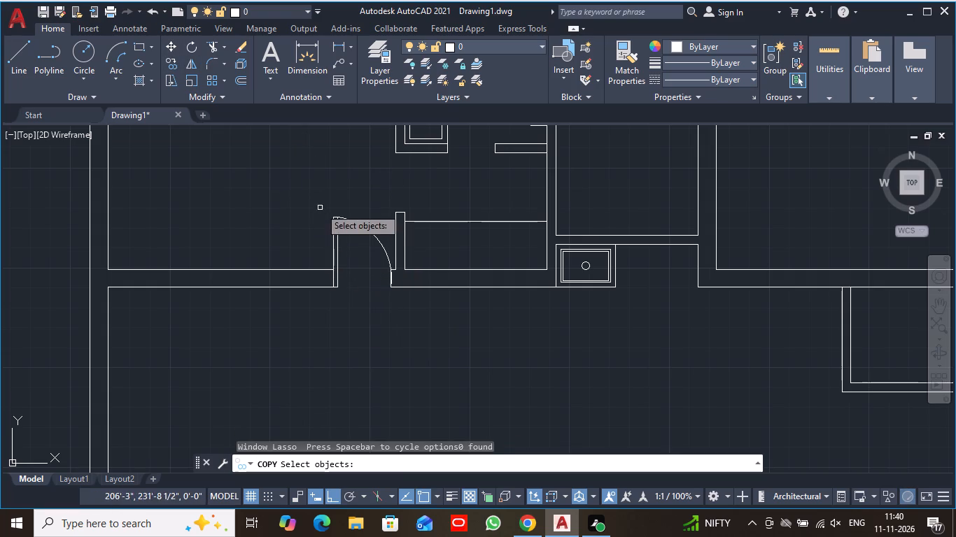
click(320, 208)
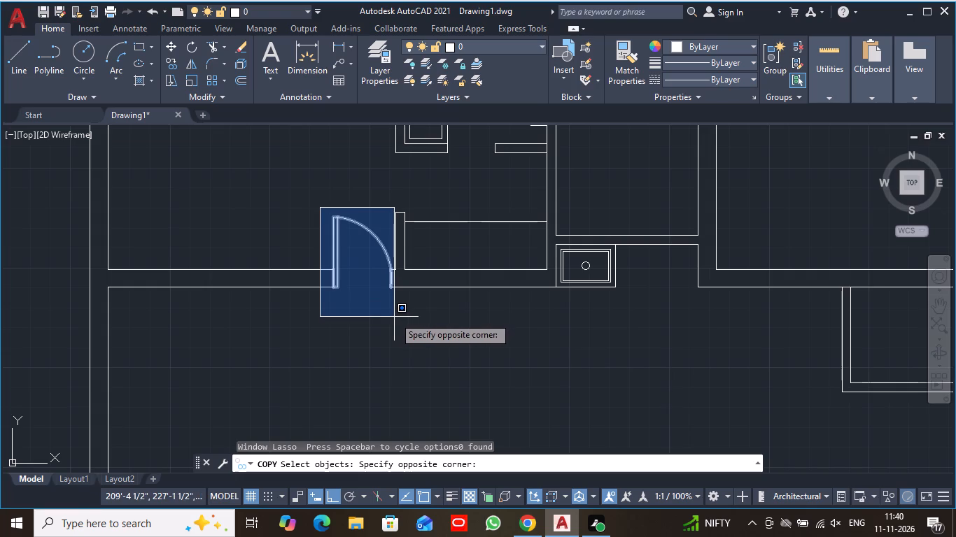
click(394, 317)
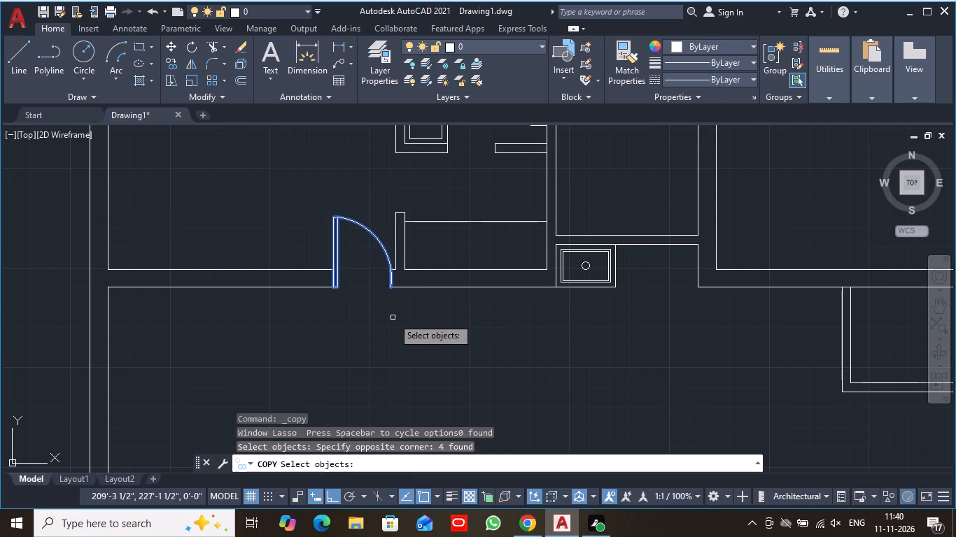
key(Return)
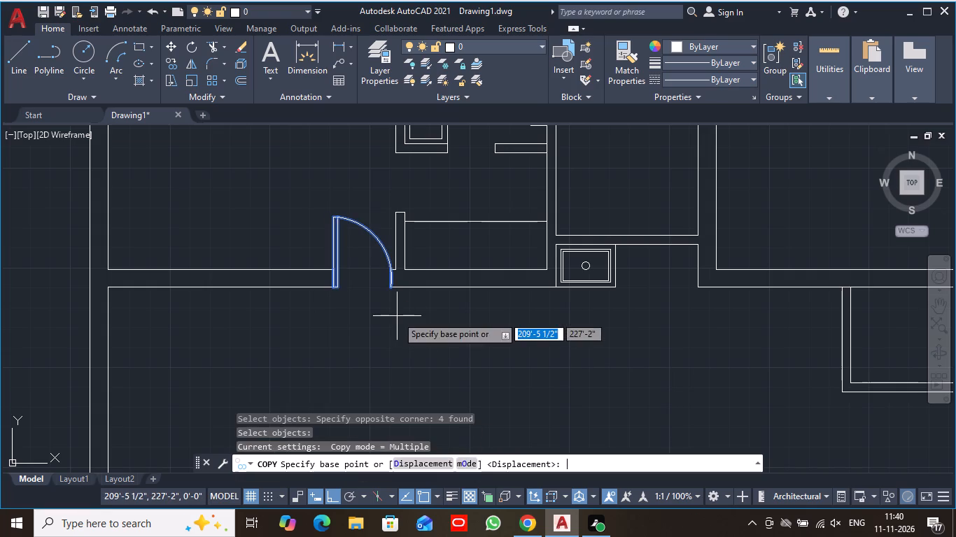
scroll(333, 226, down, 1)
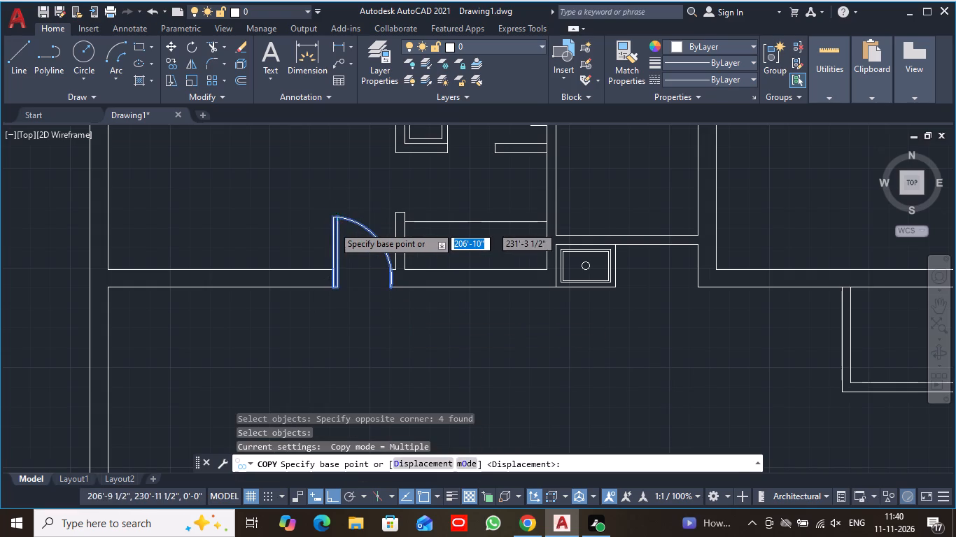
scroll(333, 226, down, 1)
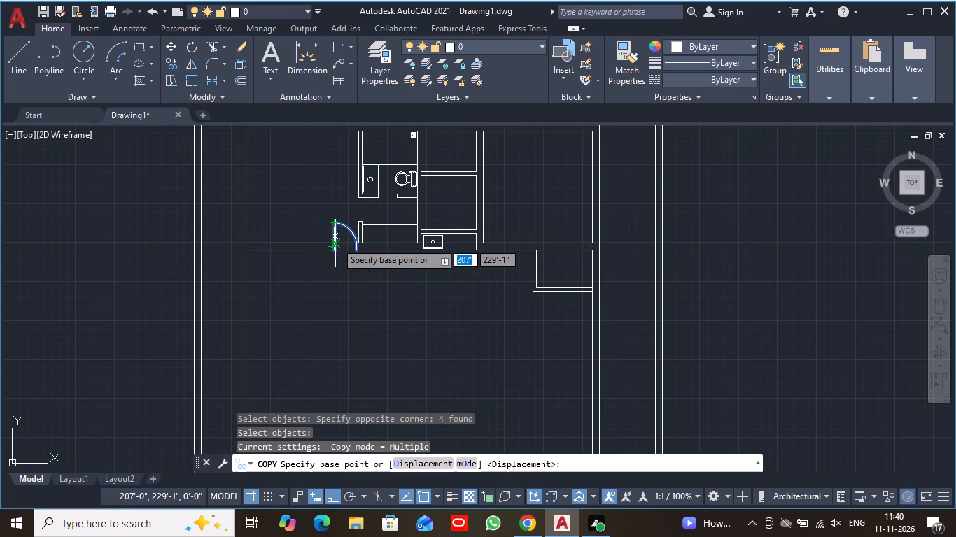
scroll(338, 239, up, 4)
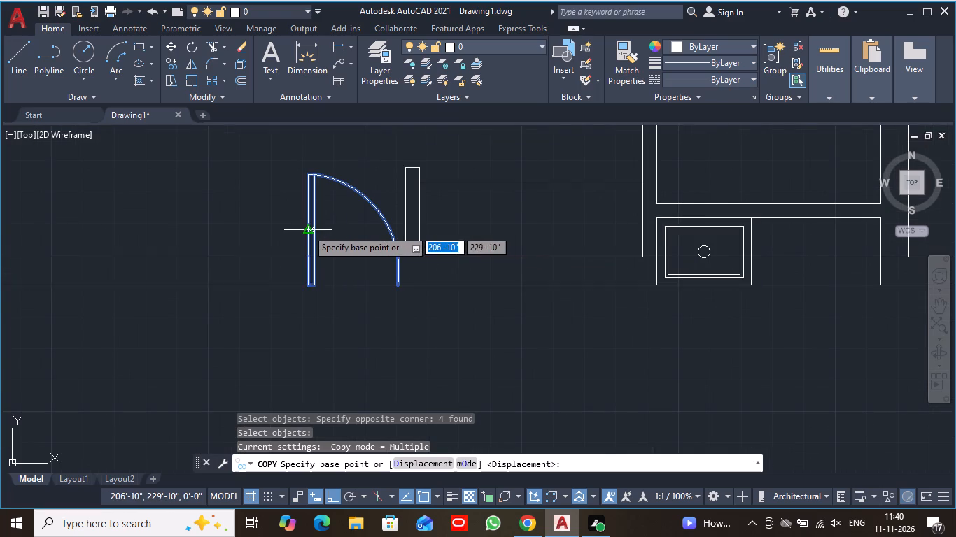
click(310, 231)
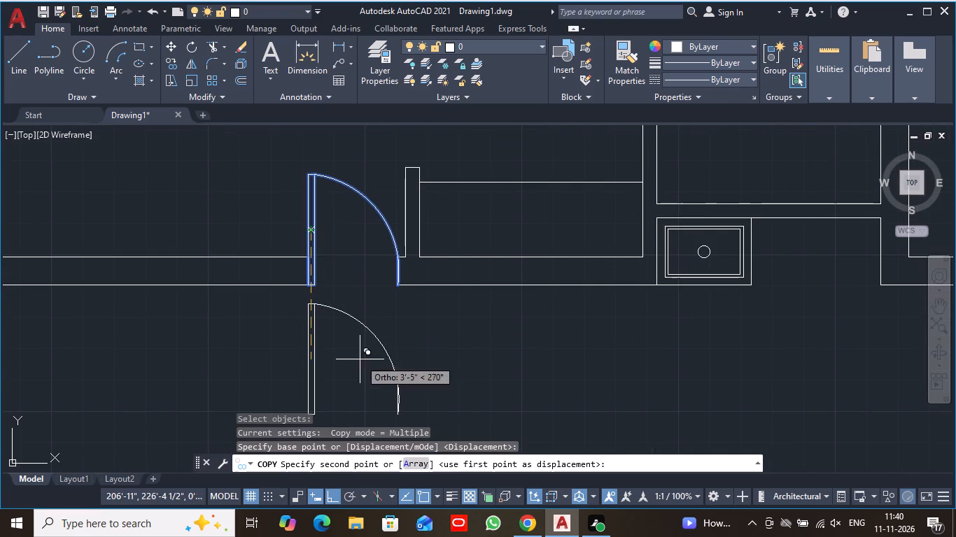
click(385, 379)
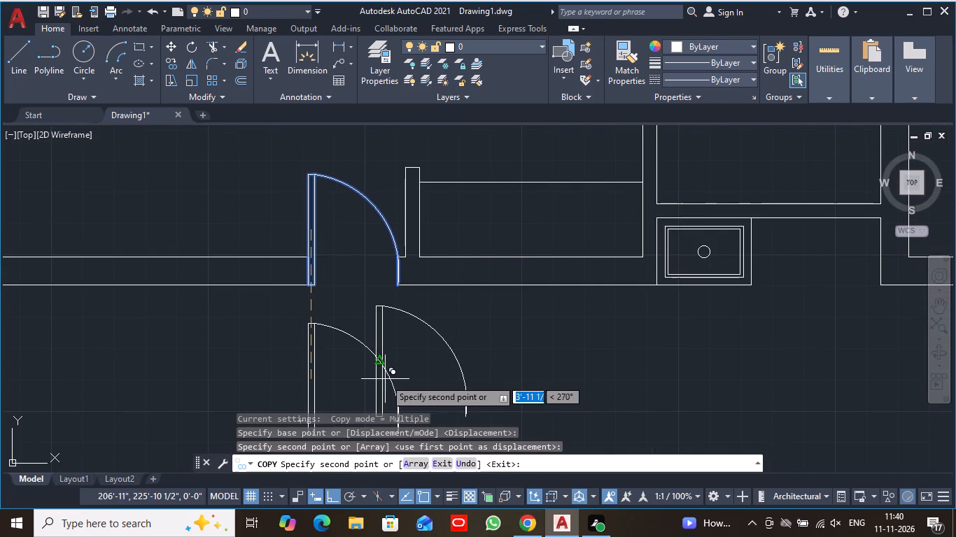
key(Escape)
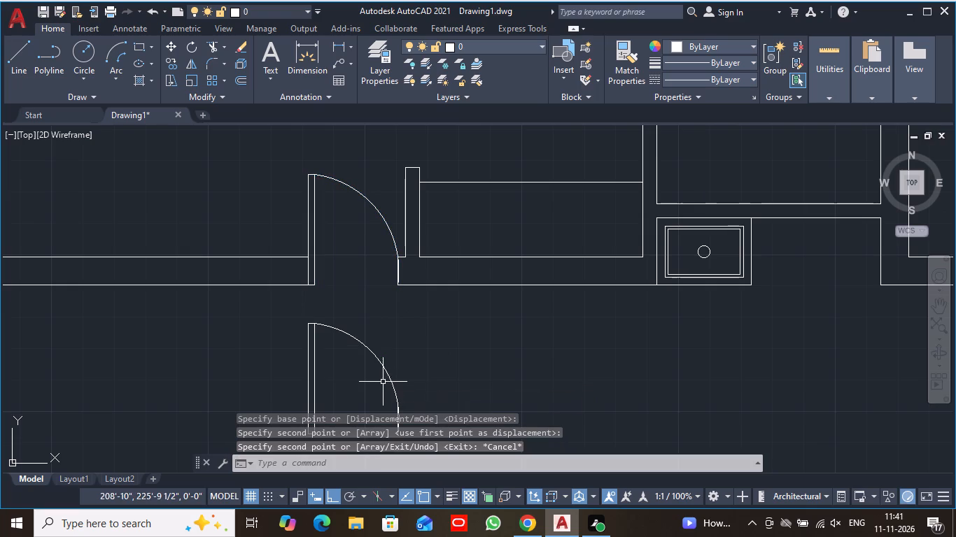
Mirror the copied door about a vertical line through its swing arc's lower end, keeping the source objects, to form a double door.
middle_drag(409, 372, 423, 163)
scroll(426, 168, down, 3)
middle_drag(468, 228, 469, 231)
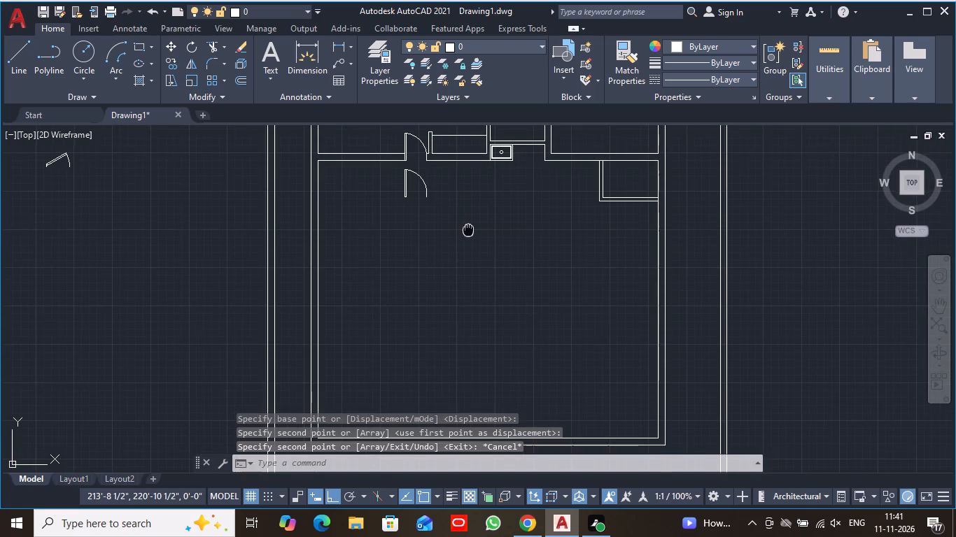
middle_drag(469, 231, 438, 396)
scroll(397, 412, up, 2)
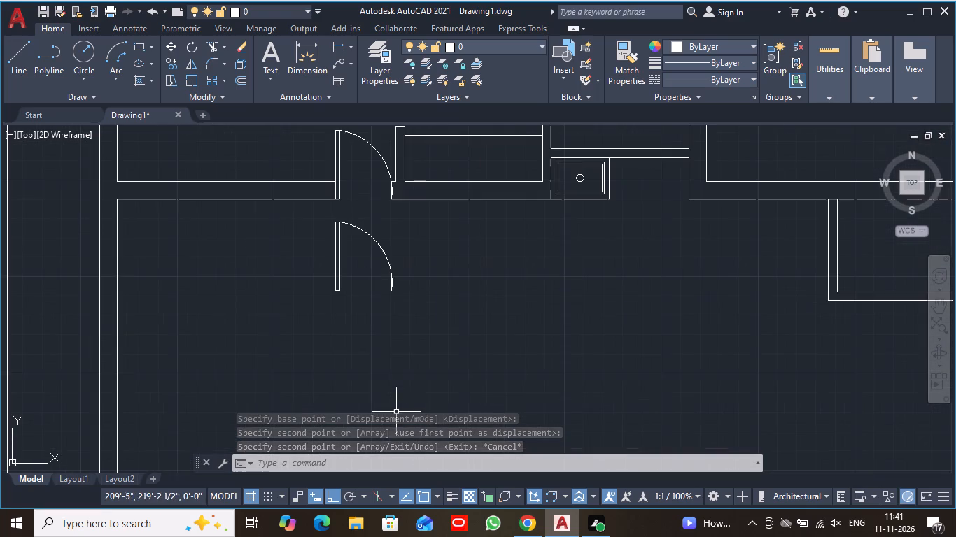
middle_drag(361, 352, 352, 389)
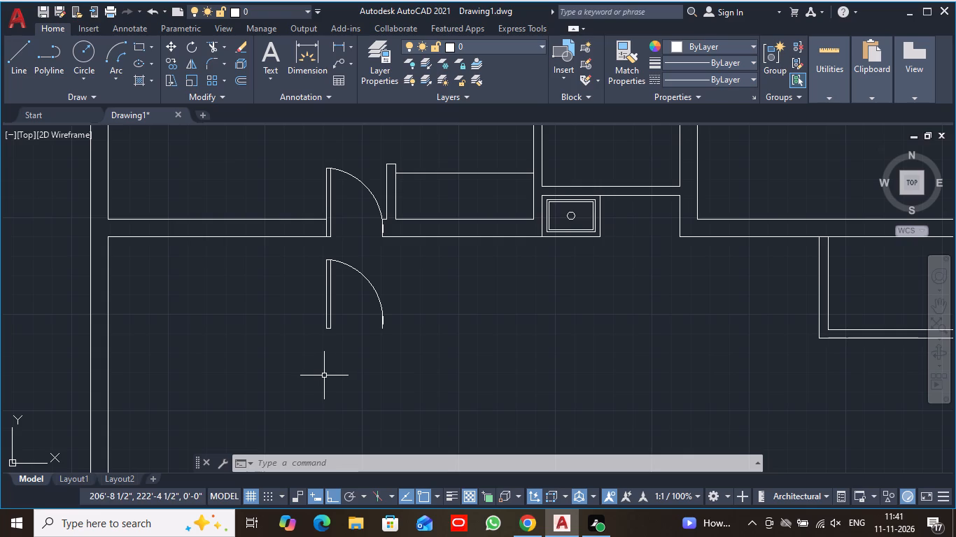
click(189, 65)
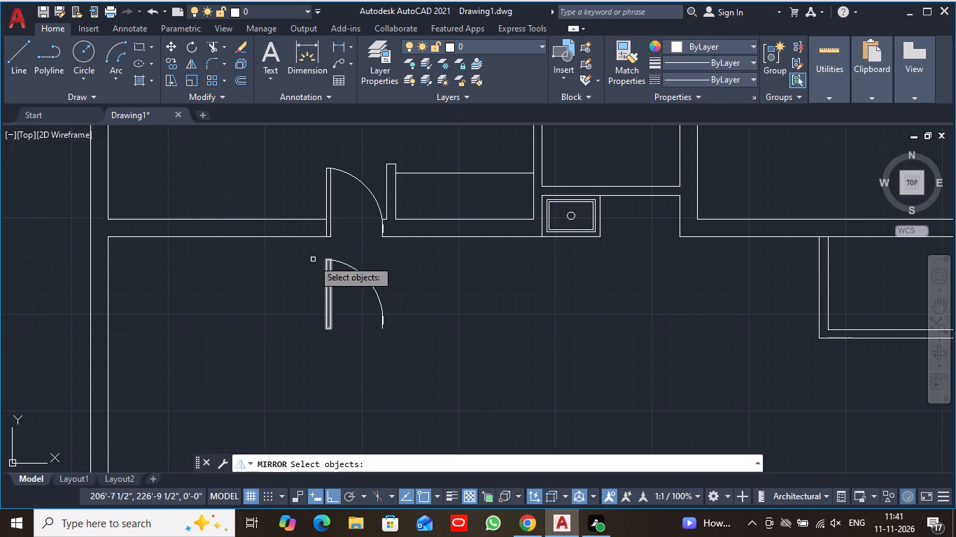
click(302, 249)
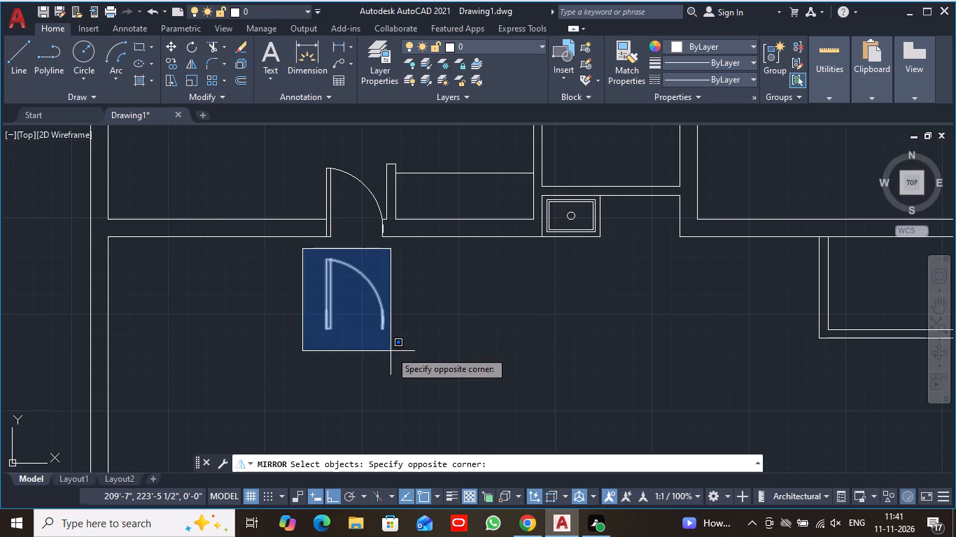
click(391, 351)
key(Return)
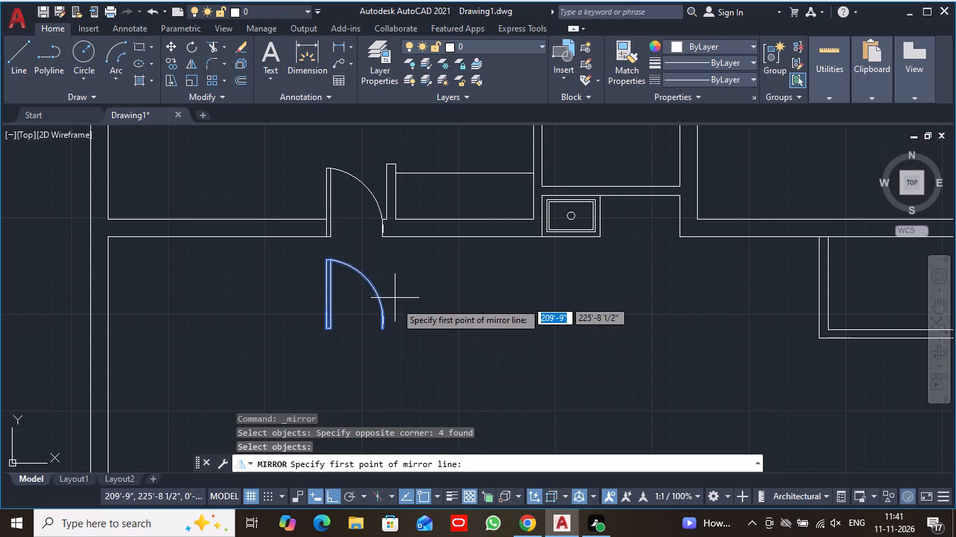
click(385, 328)
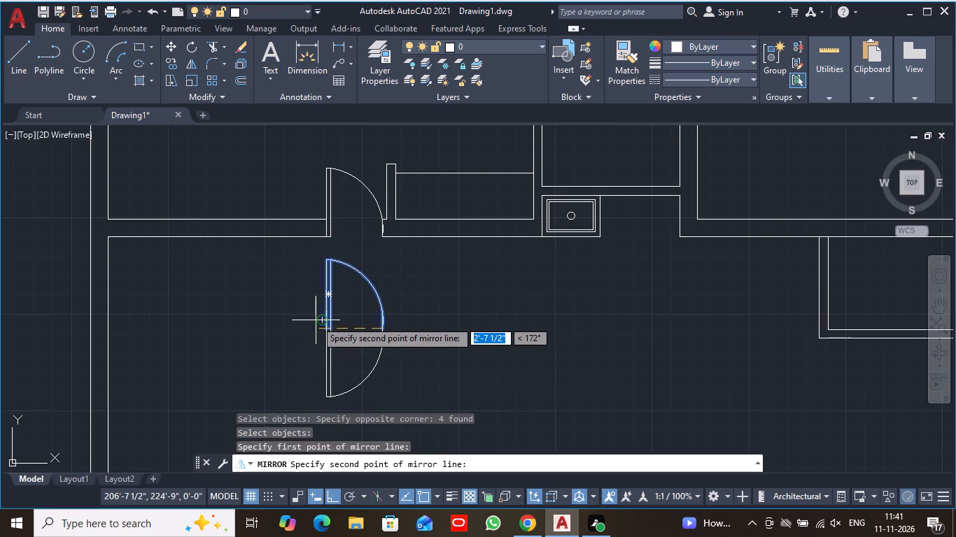
click(426, 394)
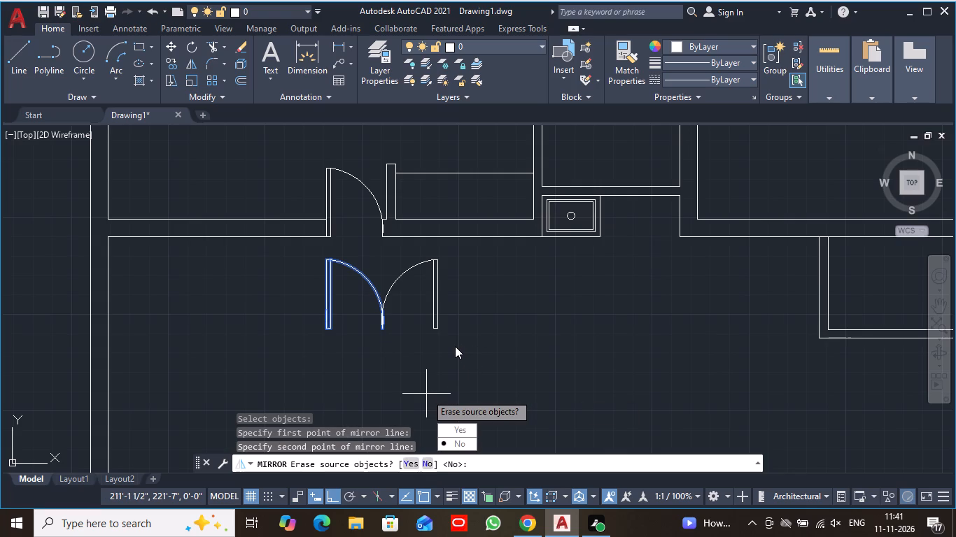
key(space)
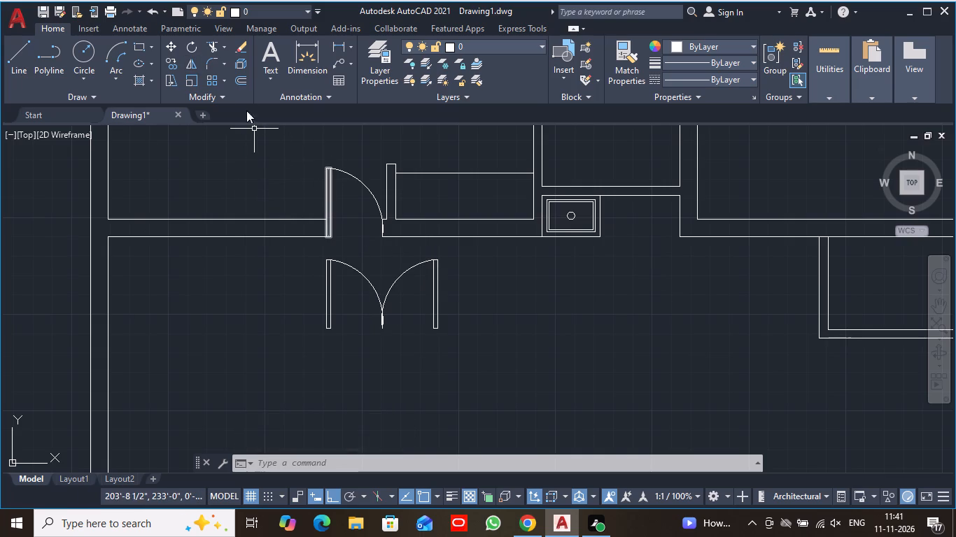
Delete the door leaf and its swing arc at the wall opening above the double door.
click(328, 185)
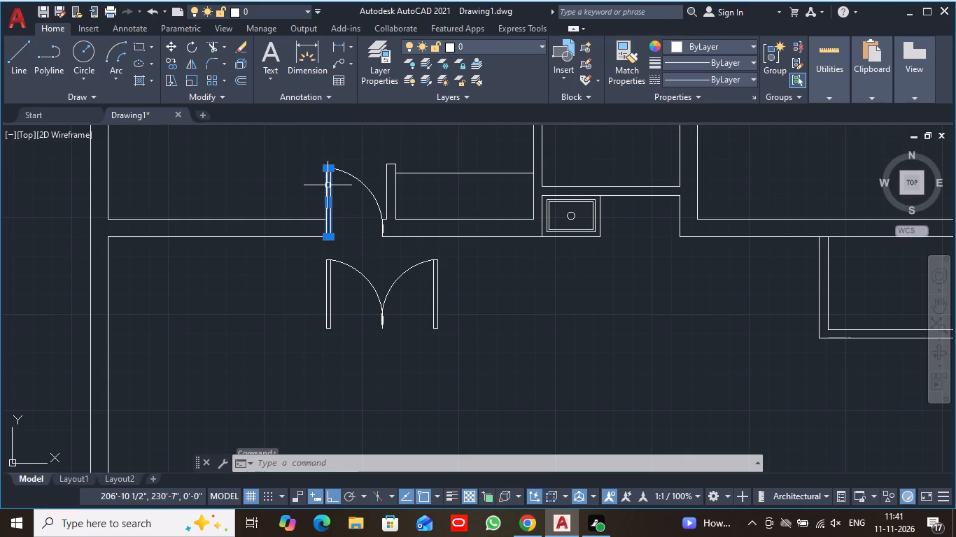
key(Delete)
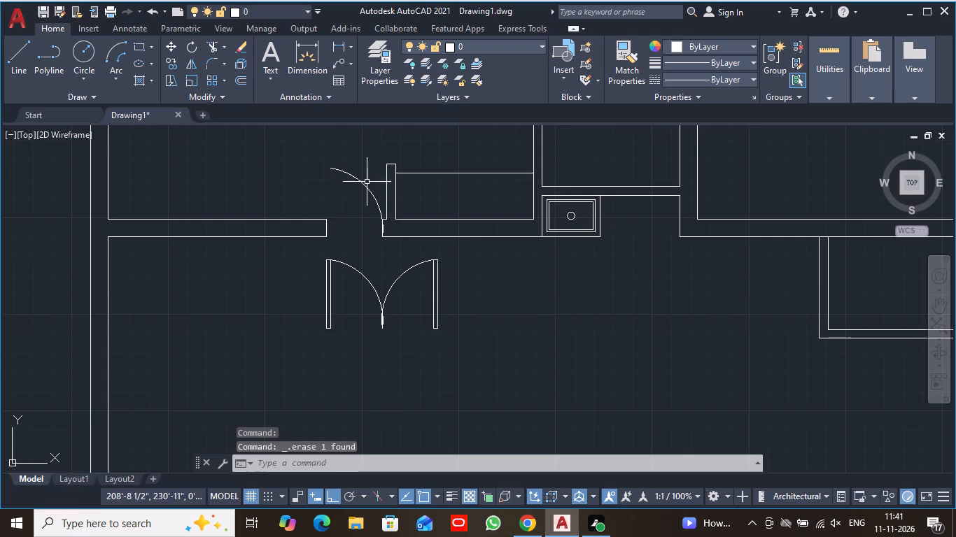
click(363, 185)
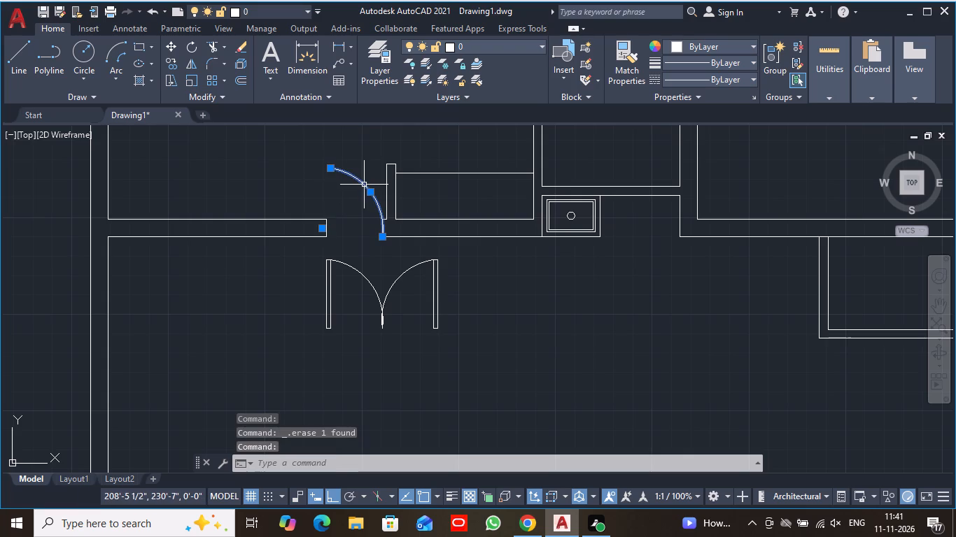
key(Delete)
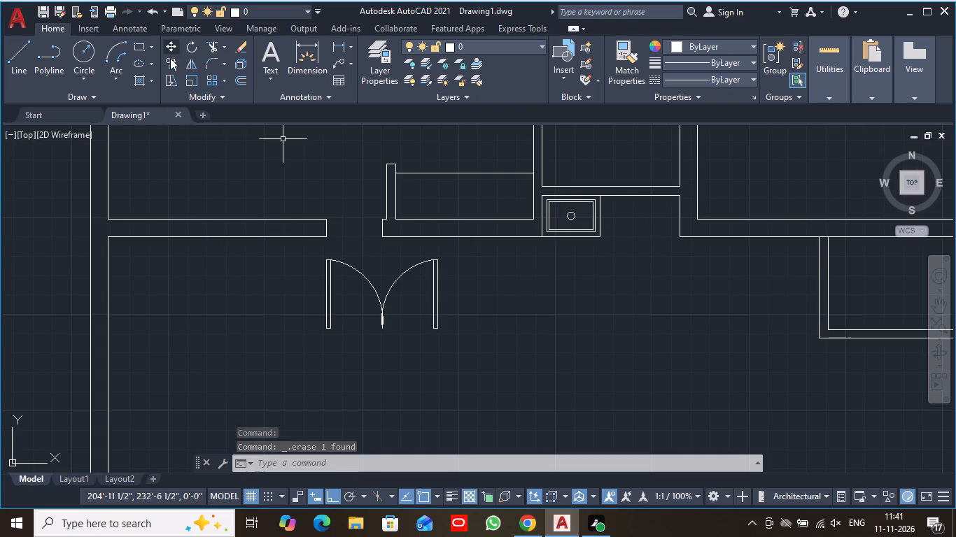
Copy the double door's east half into the wall opening, placing its leaf's lower outer corner on the east jamb's lower corner.
click(172, 64)
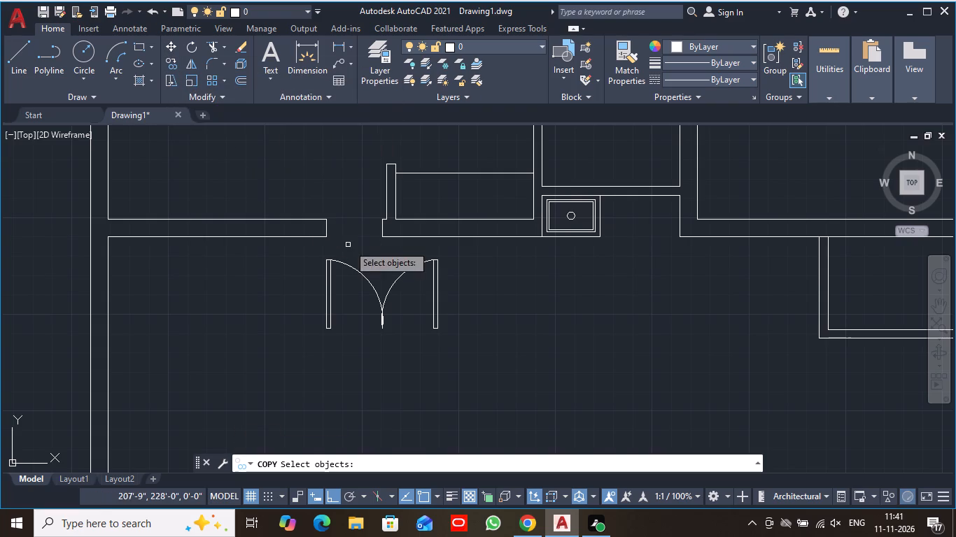
click(376, 248)
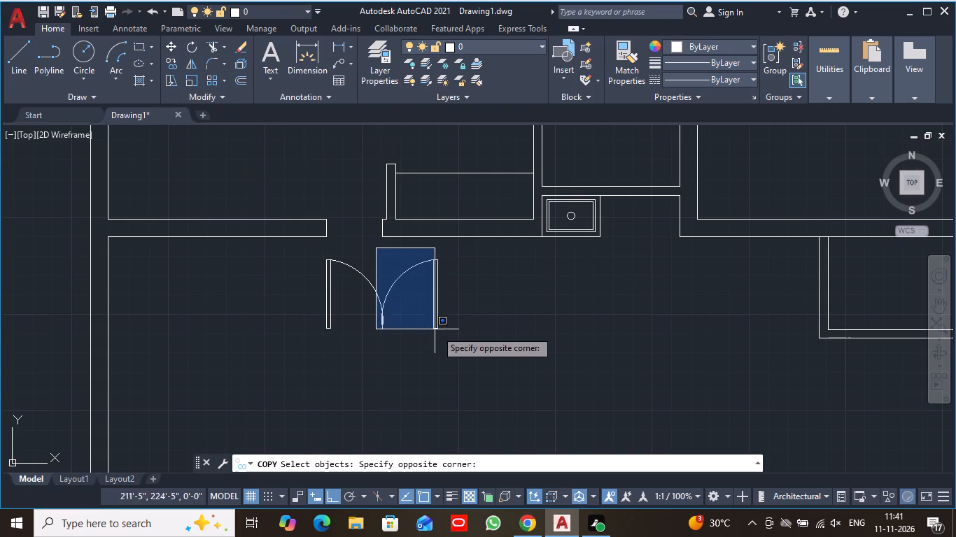
click(468, 341)
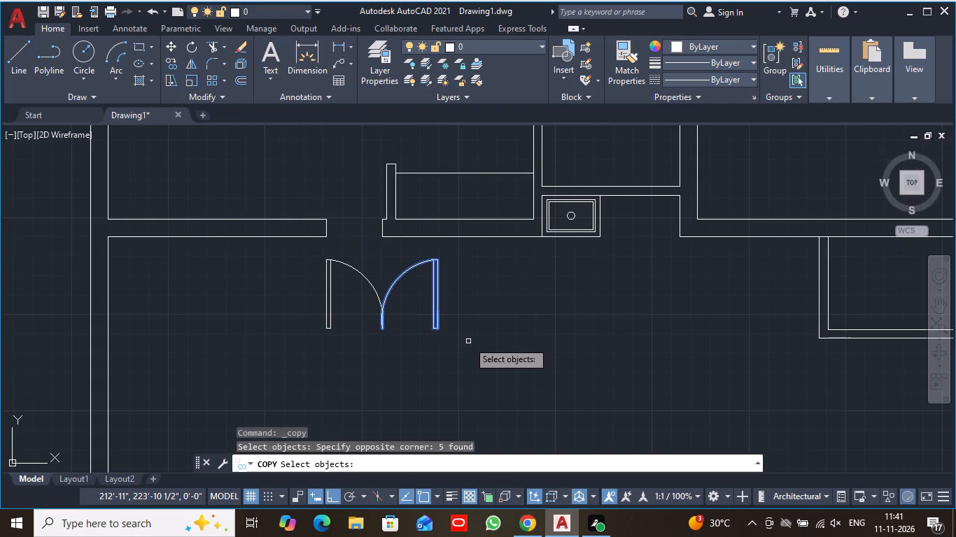
key(Return)
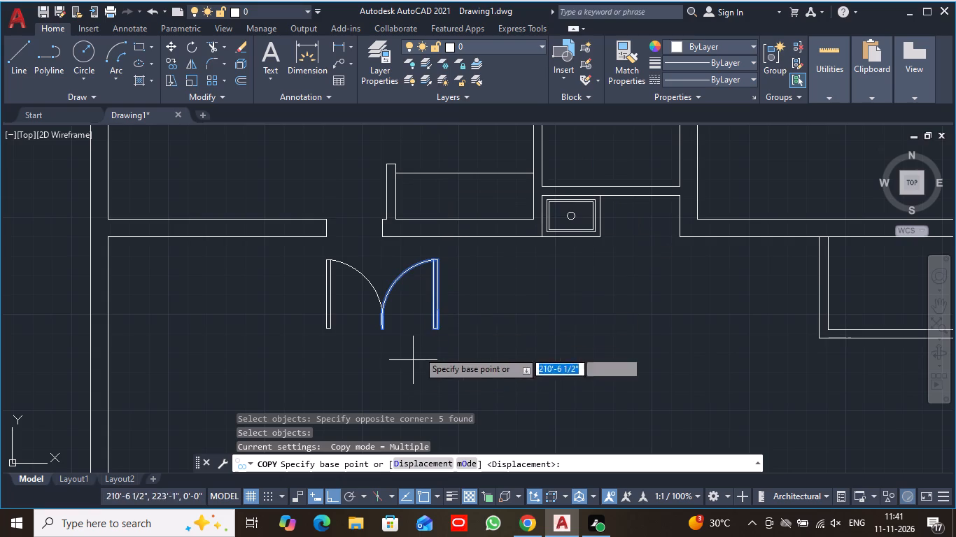
click(437, 327)
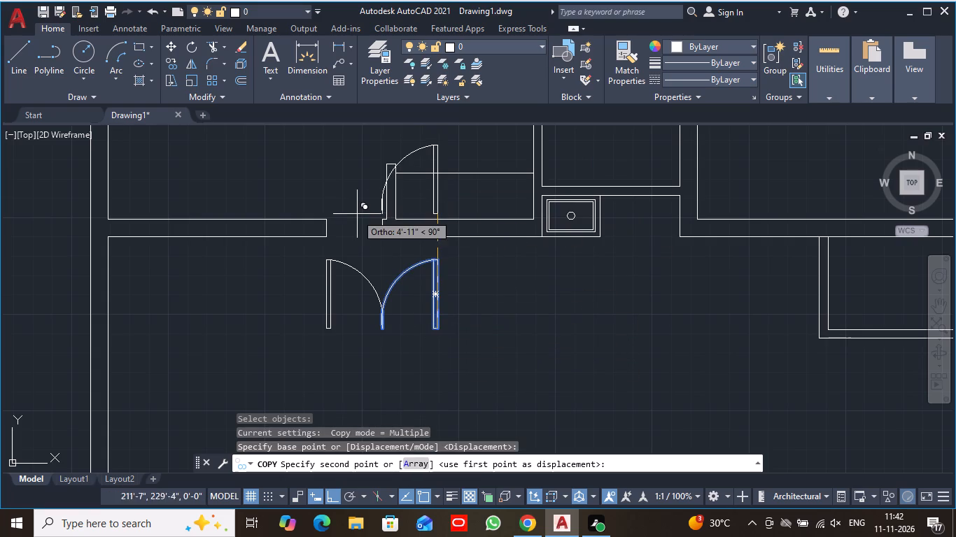
click(328, 497)
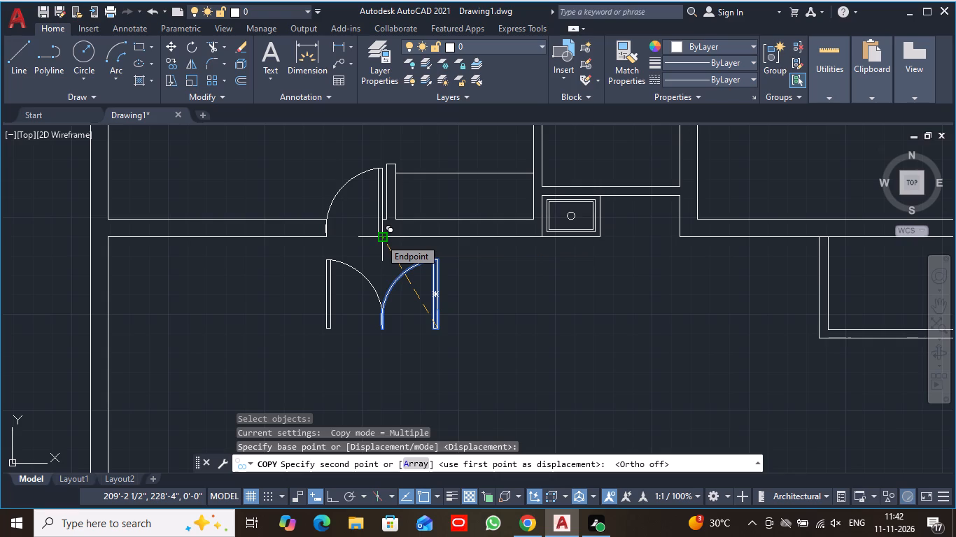
click(380, 238)
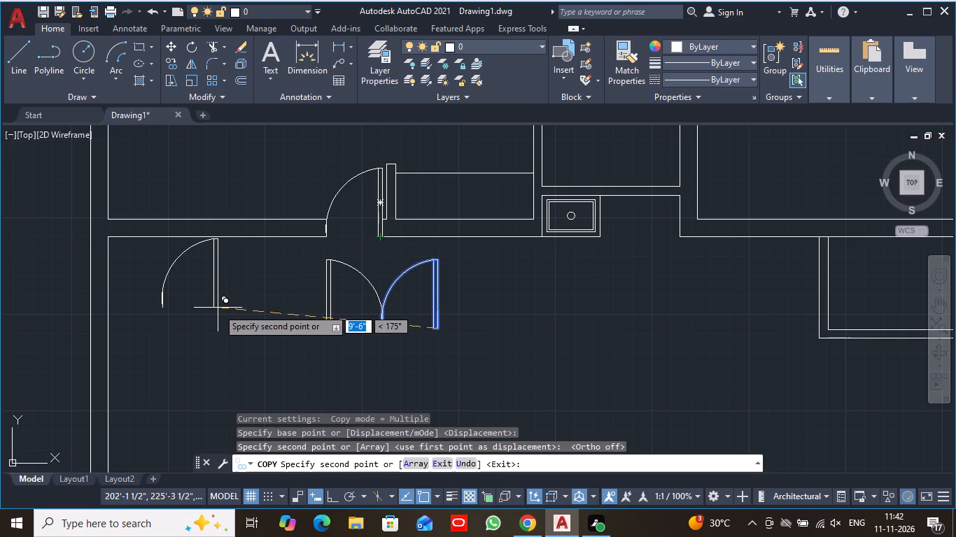
key(Escape)
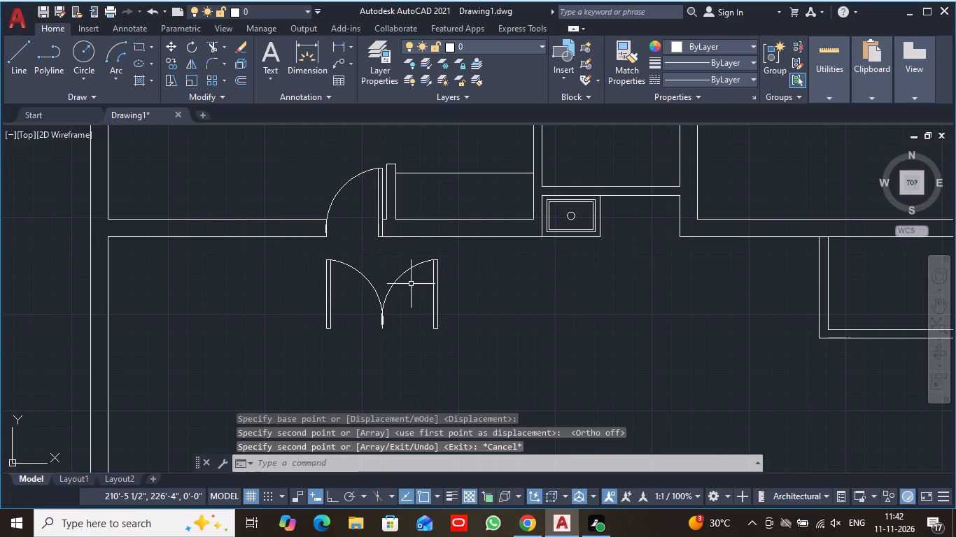
Examine the door placed in the wall opening, the double door below it and the surrounding rooms.
scroll(475, 303, down, 4)
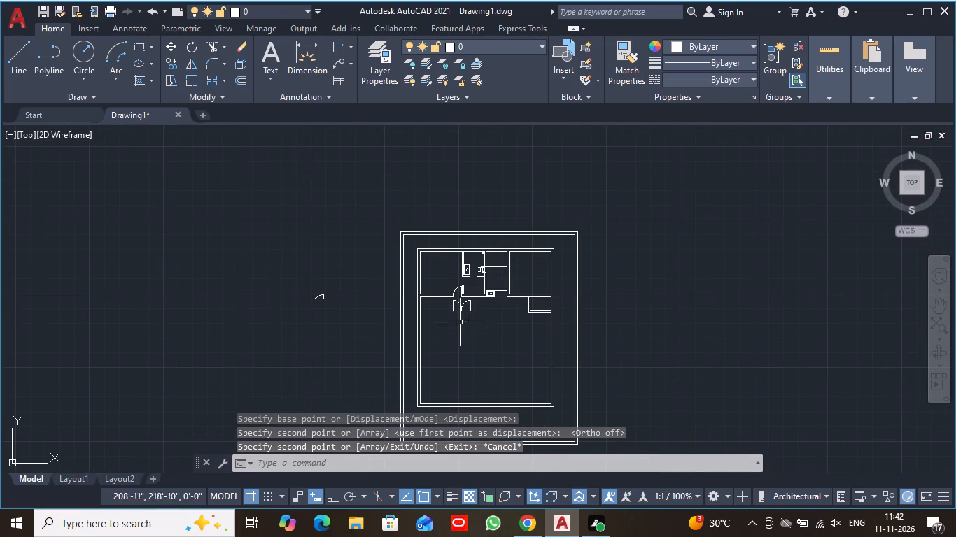
scroll(460, 322, up, 5)
middle_drag(457, 316, 463, 421)
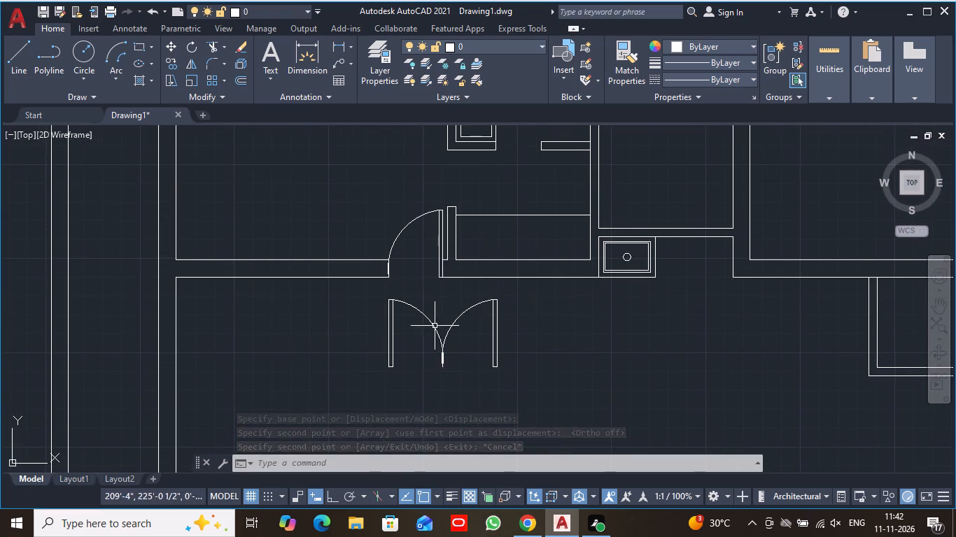
scroll(428, 313, up, 2)
middle_drag(426, 282, 399, 360)
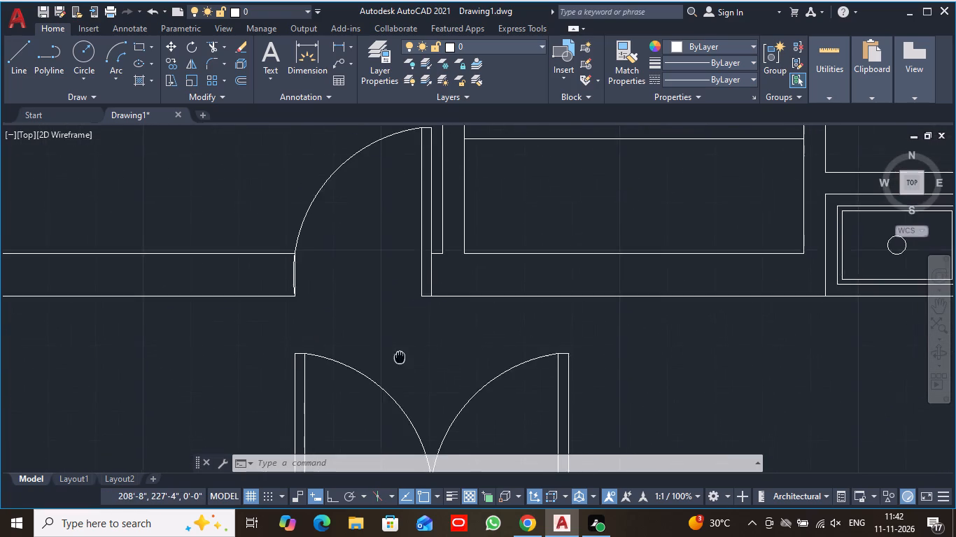
middle_drag(399, 360, 398, 381)
scroll(398, 381, down, 4)
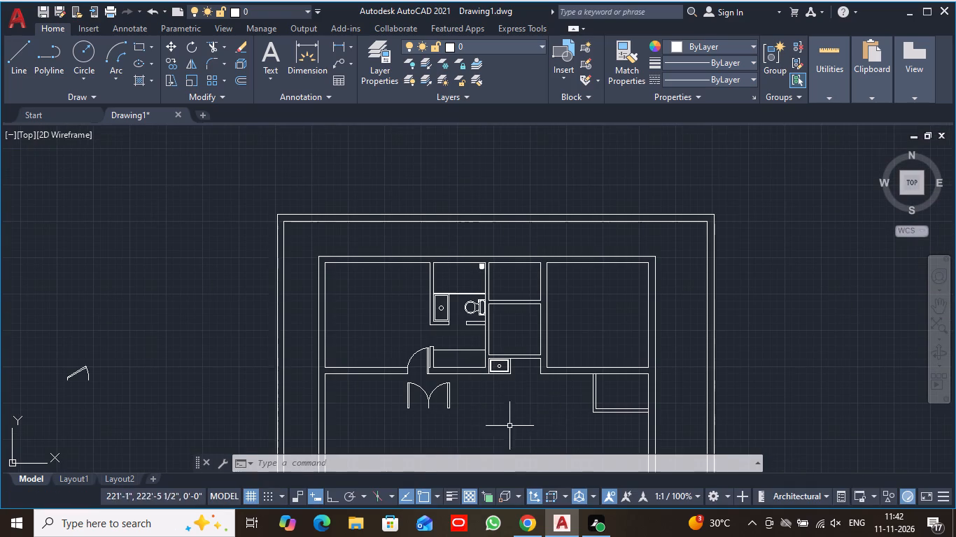
scroll(491, 420, up, 3)
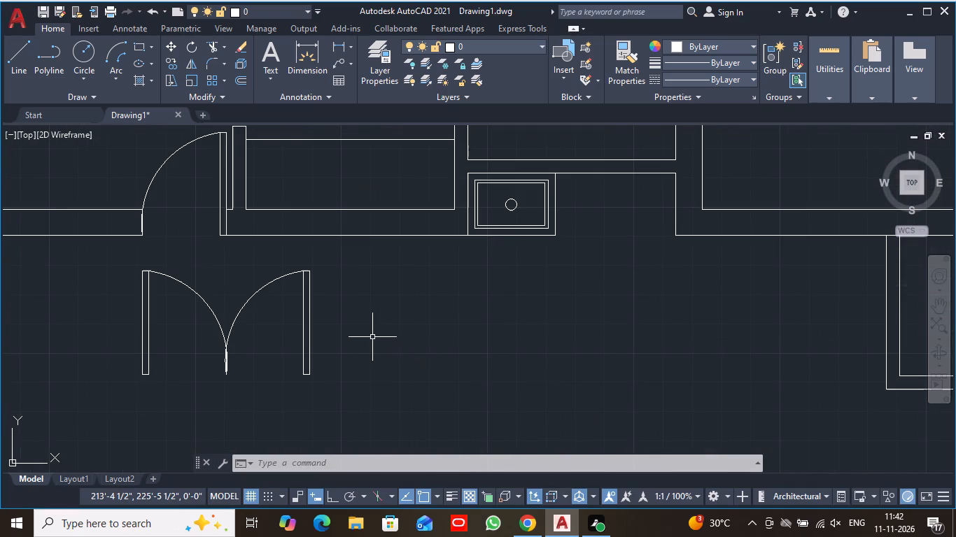
middle_drag(388, 344, 461, 403)
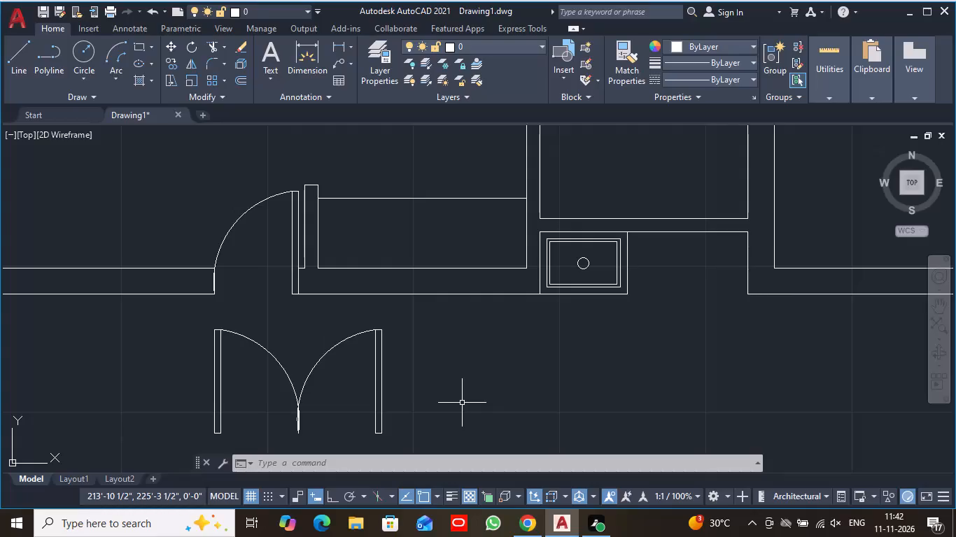
Draw a 9" vertical jamb line across the northeast room's south wall, about 7" east of the room's southwest inner corner.
scroll(462, 403, down, 4)
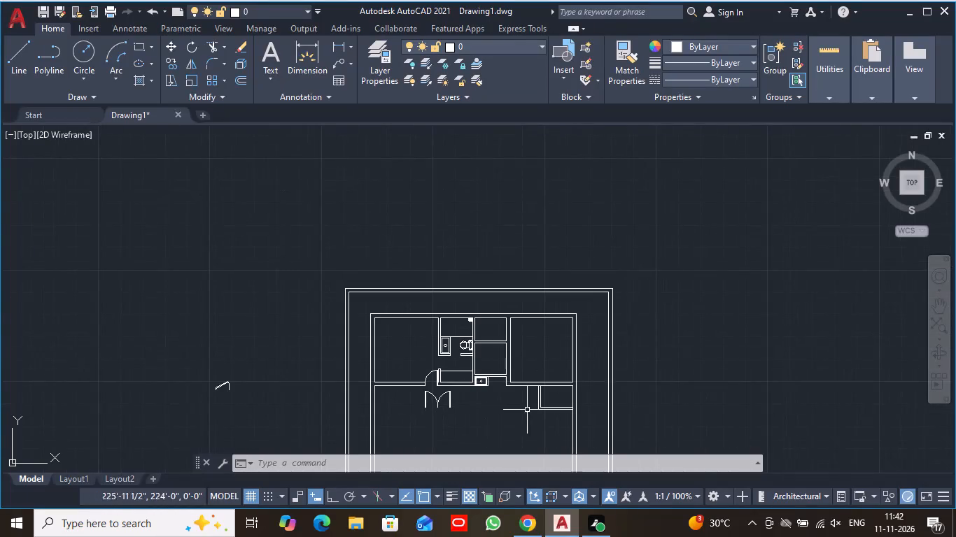
scroll(535, 399, up, 3)
scroll(475, 389, up, 1)
middle_drag(440, 383, 311, 401)
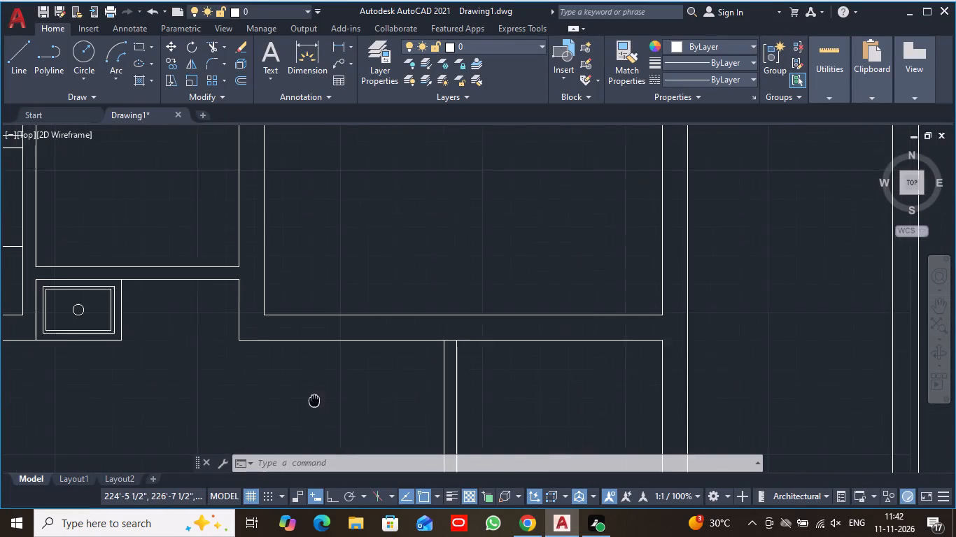
middle_drag(311, 401, 306, 401)
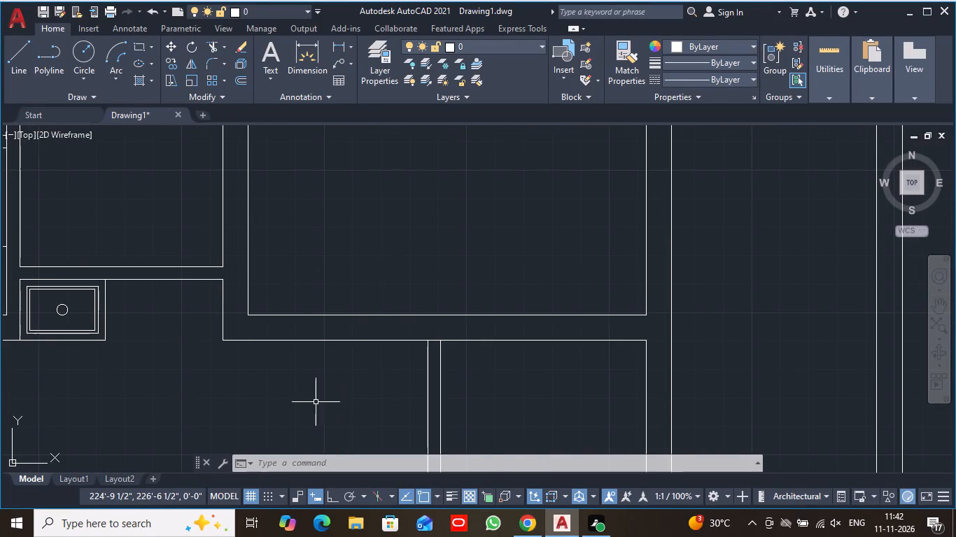
scroll(315, 401, up, 1)
middle_drag(391, 385, 348, 403)
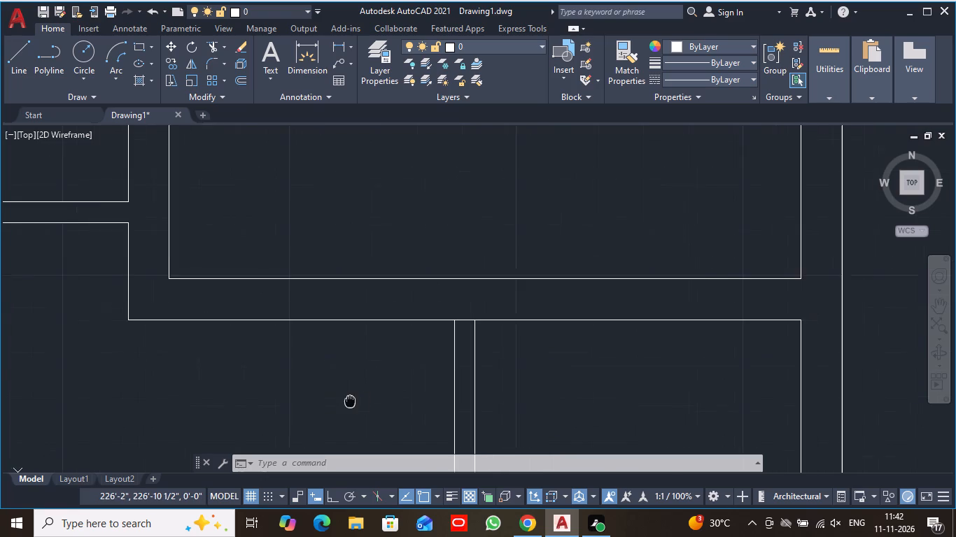
middle_drag(348, 403, 347, 403)
click(20, 55)
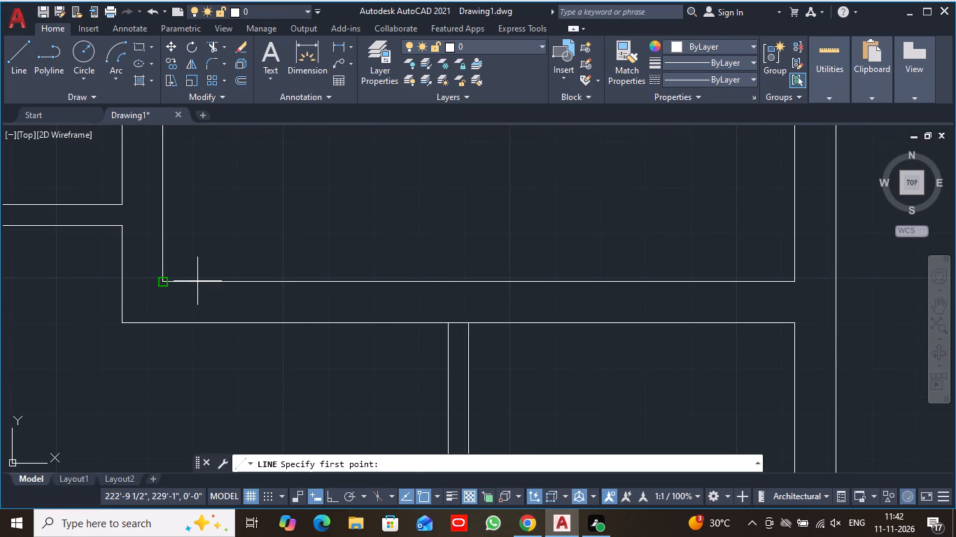
click(197, 281)
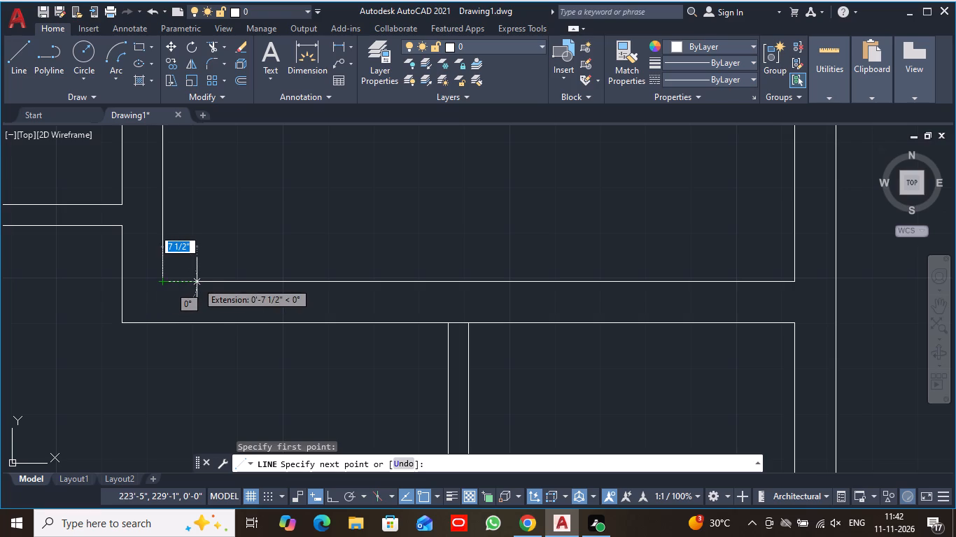
click(194, 282)
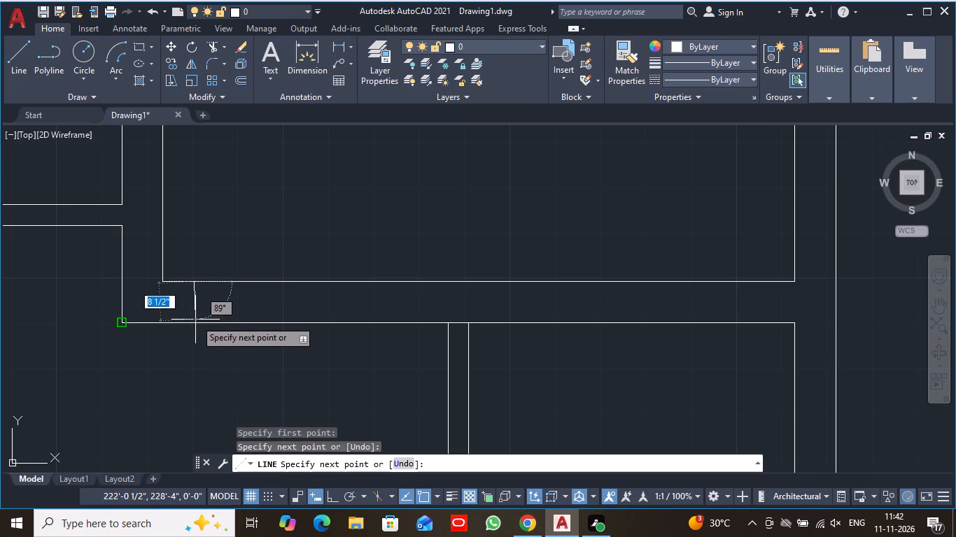
scroll(195, 324, up, 3)
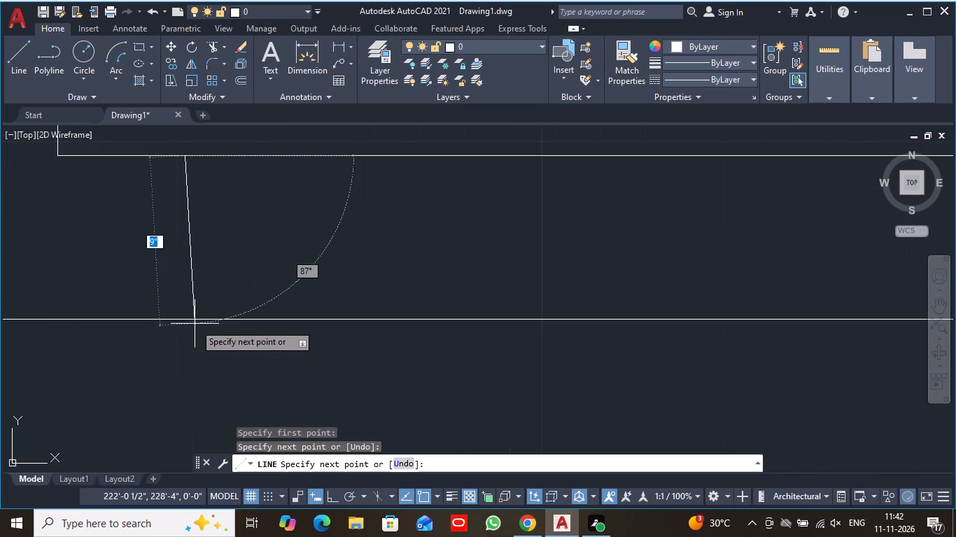
scroll(25, 325, down, 2)
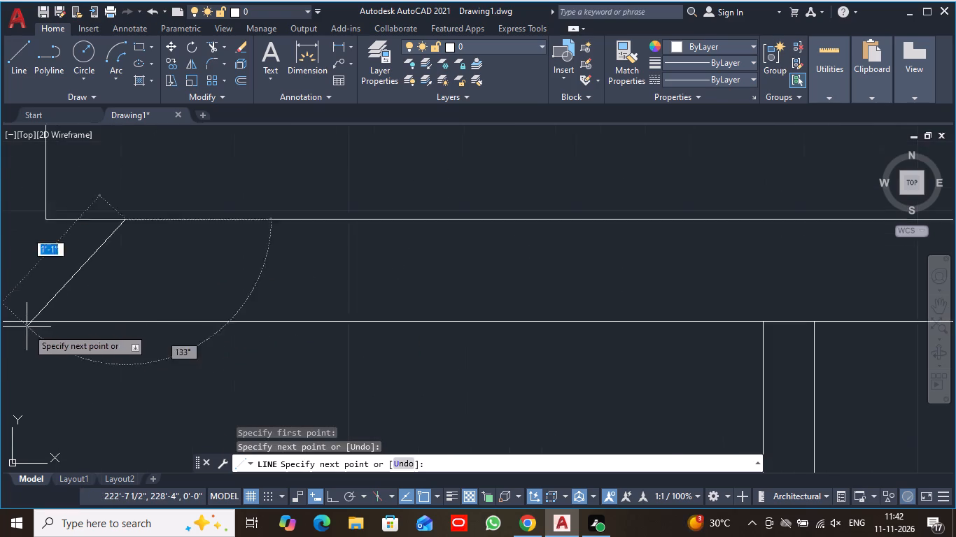
scroll(28, 328, down, 2)
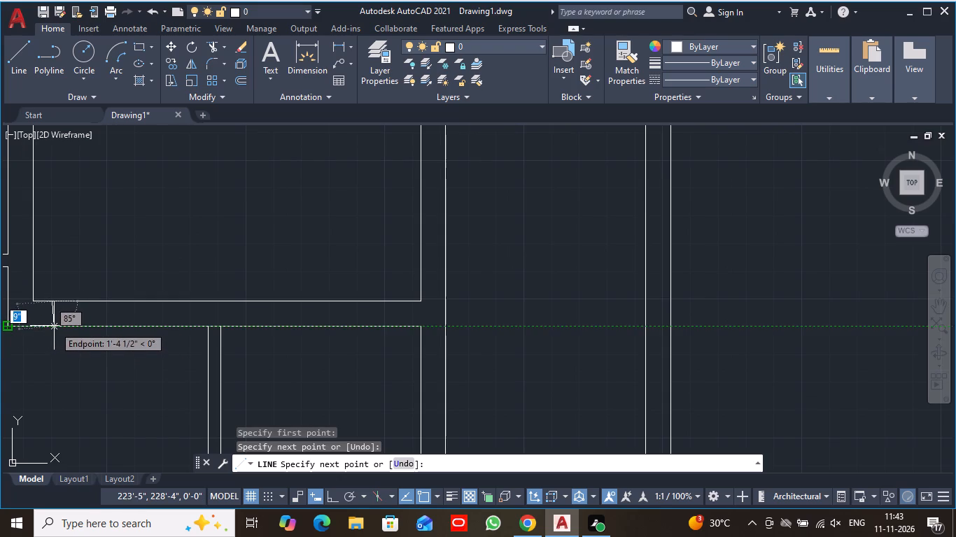
click(330, 496)
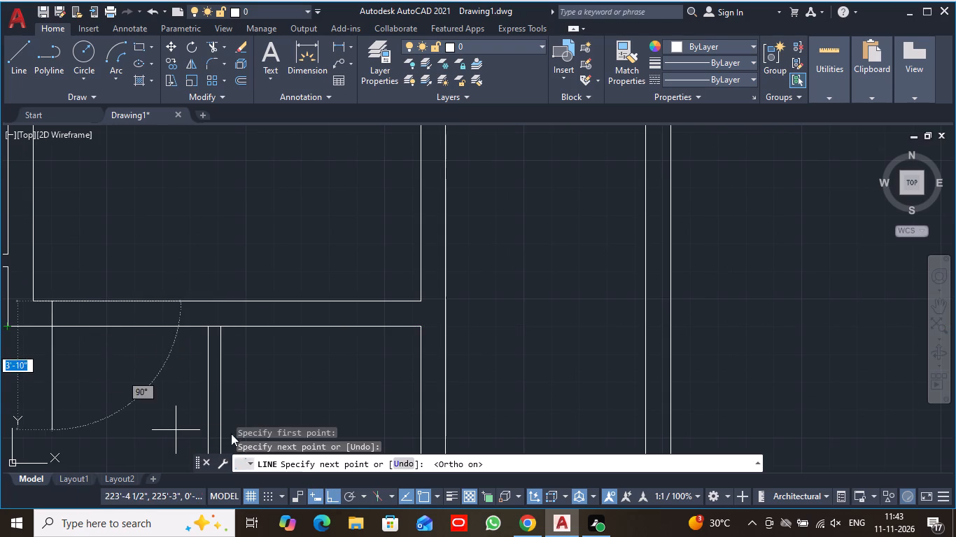
click(54, 329)
key(Escape)
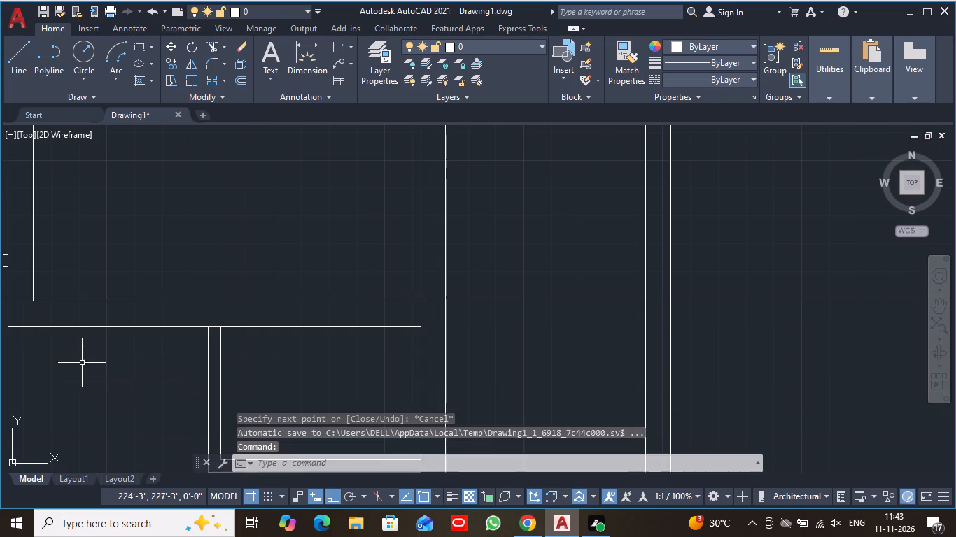
Delete the line on the northeast room's south inner wall face, just west of the new jamb line.
scroll(55, 342, up, 4)
middle_drag(24, 328, 327, 479)
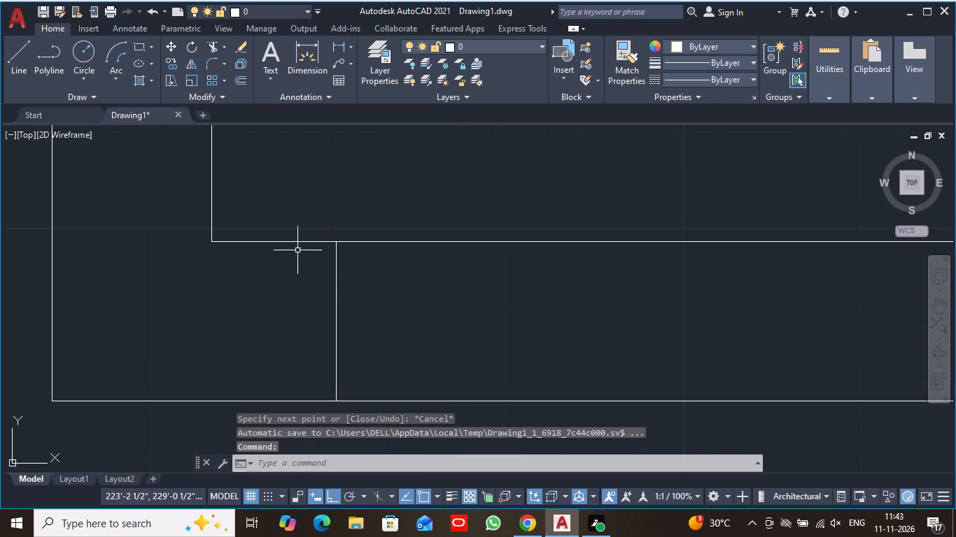
click(283, 243)
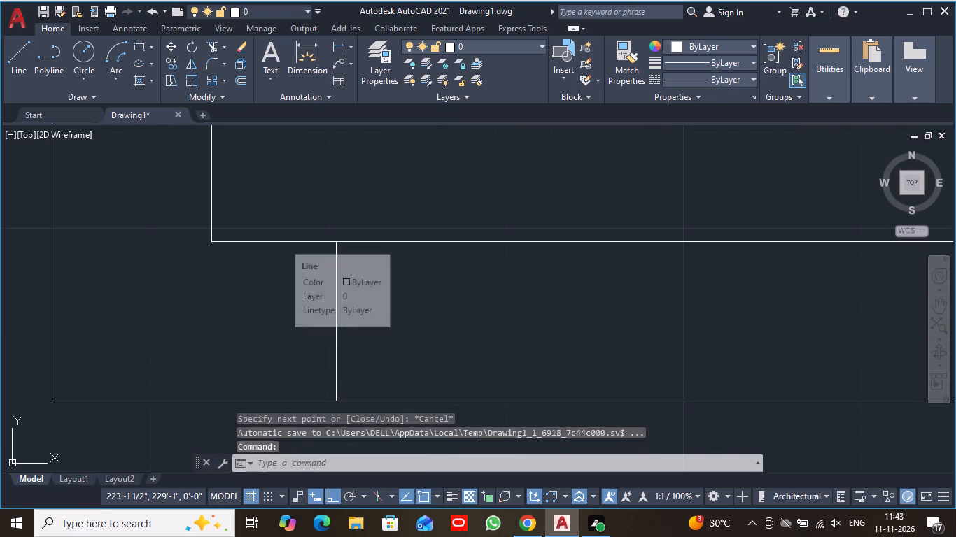
key(Delete)
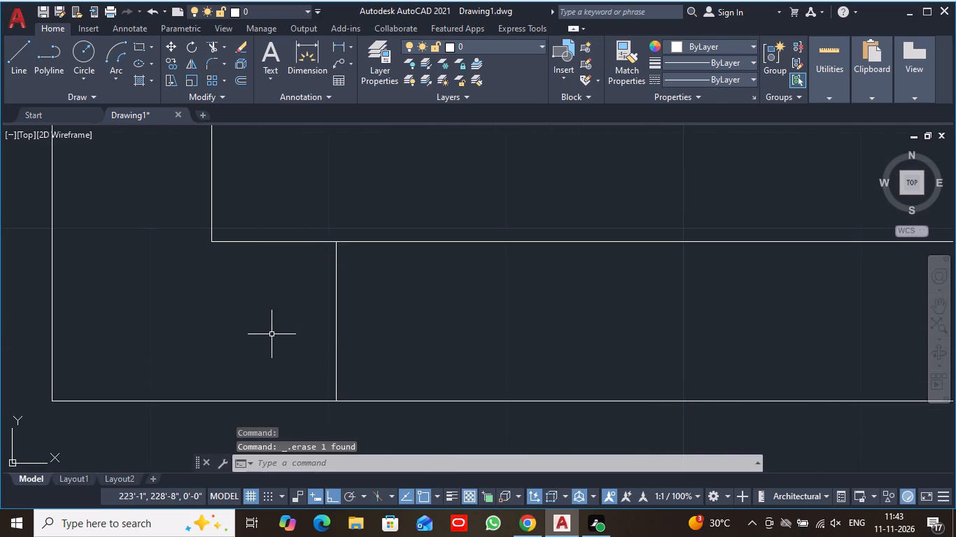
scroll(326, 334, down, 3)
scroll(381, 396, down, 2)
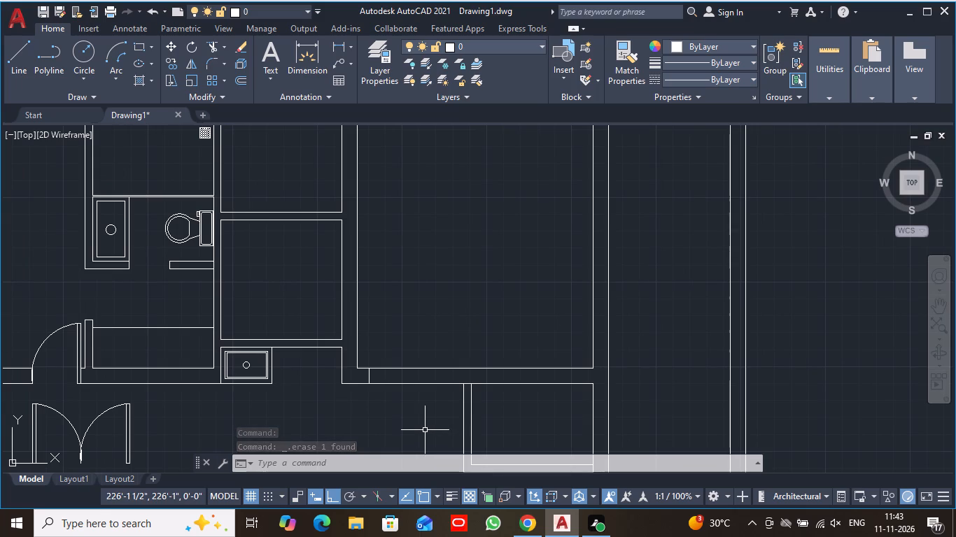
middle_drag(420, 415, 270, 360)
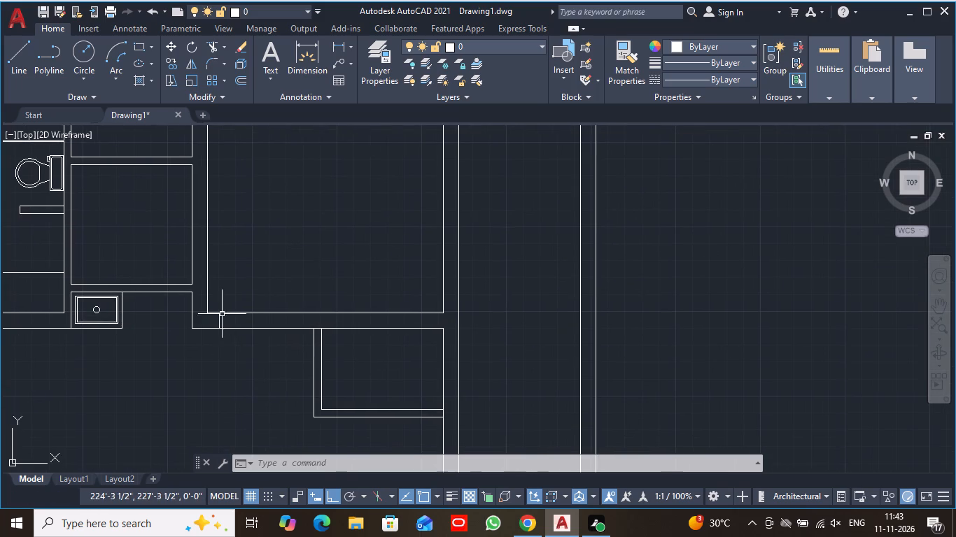
Offset the new jamb line in the northeast room's south wall 2' to the east.
click(241, 83)
text(2')
key(Return)
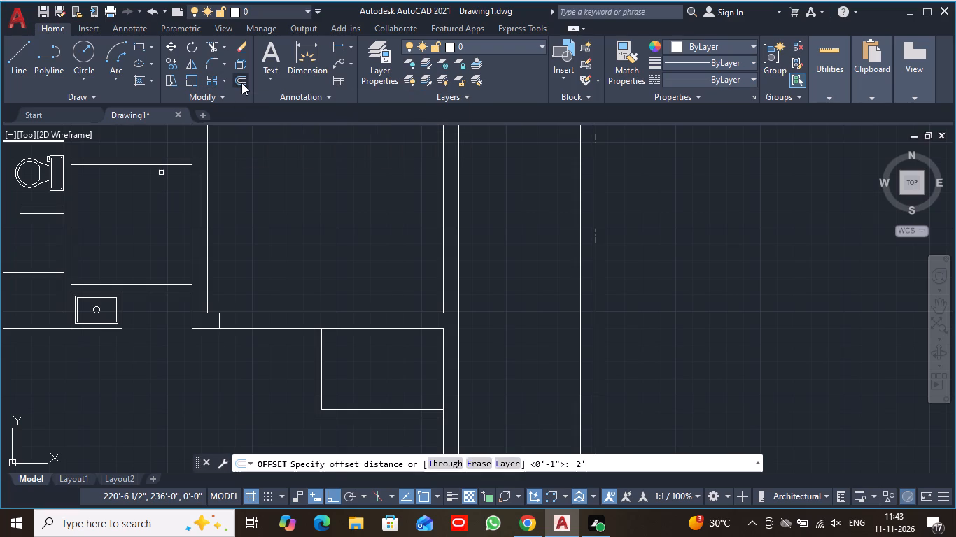
click(219, 321)
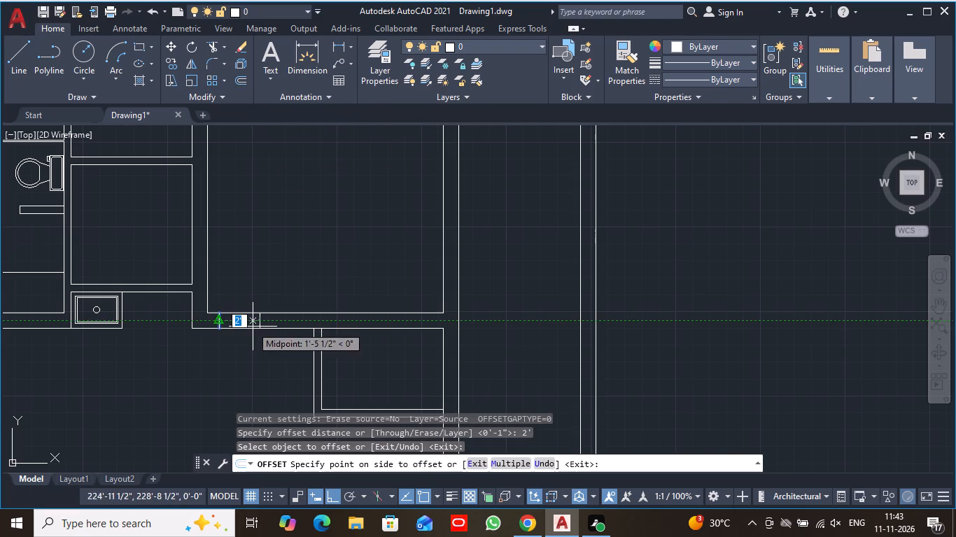
click(253, 327)
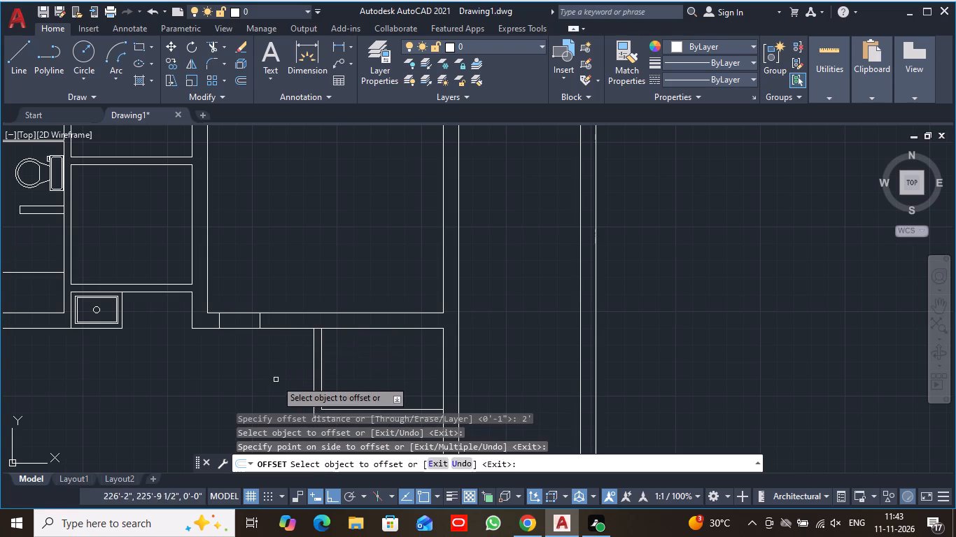
scroll(276, 380, down, 2)
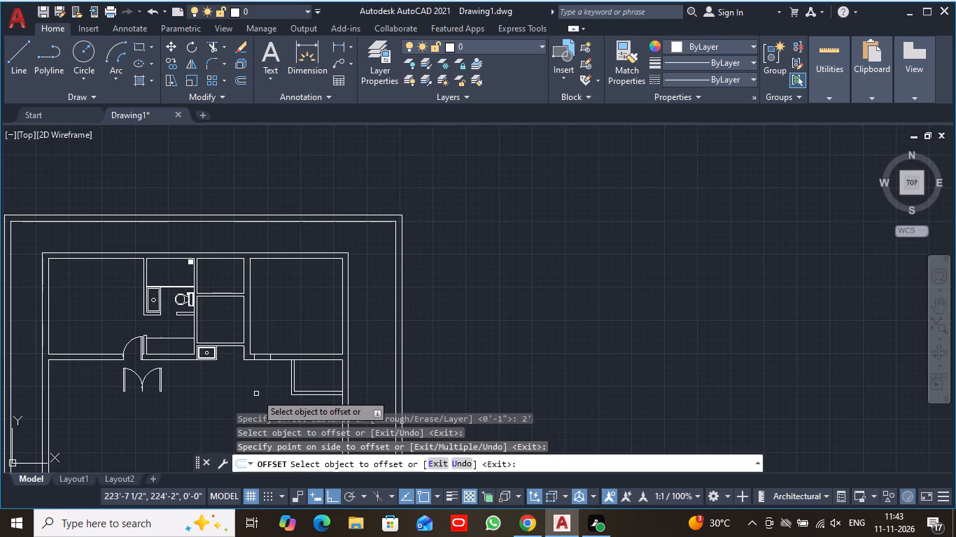
key(Escape)
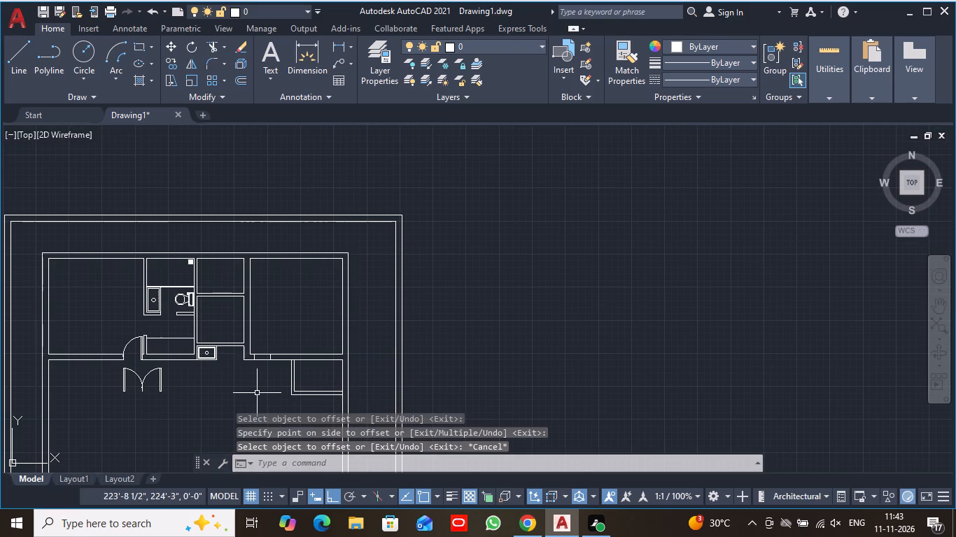
Move the offset jamb line in the northeast room's south wall about 7" further east.
scroll(267, 376, up, 3)
middle_drag(253, 337, 254, 370)
scroll(254, 370, up, 2)
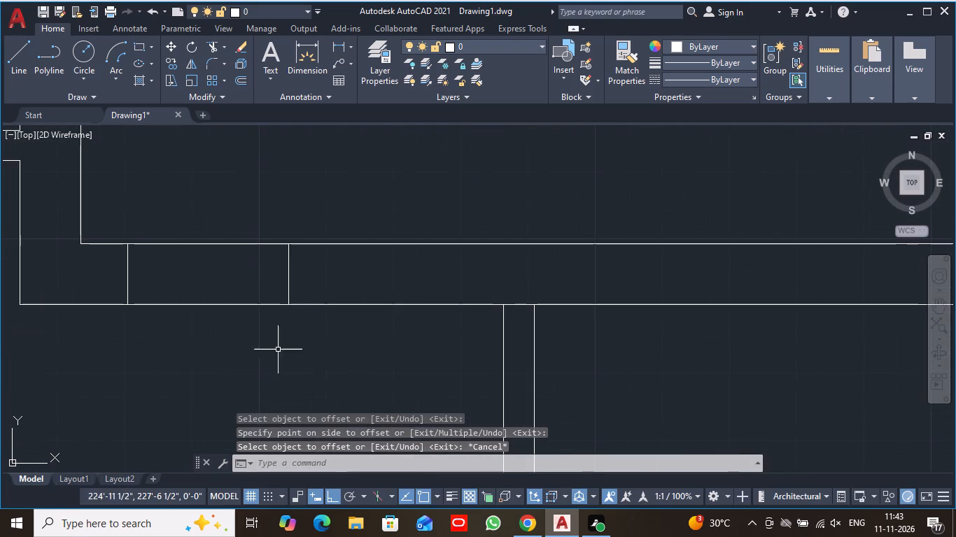
click(167, 45)
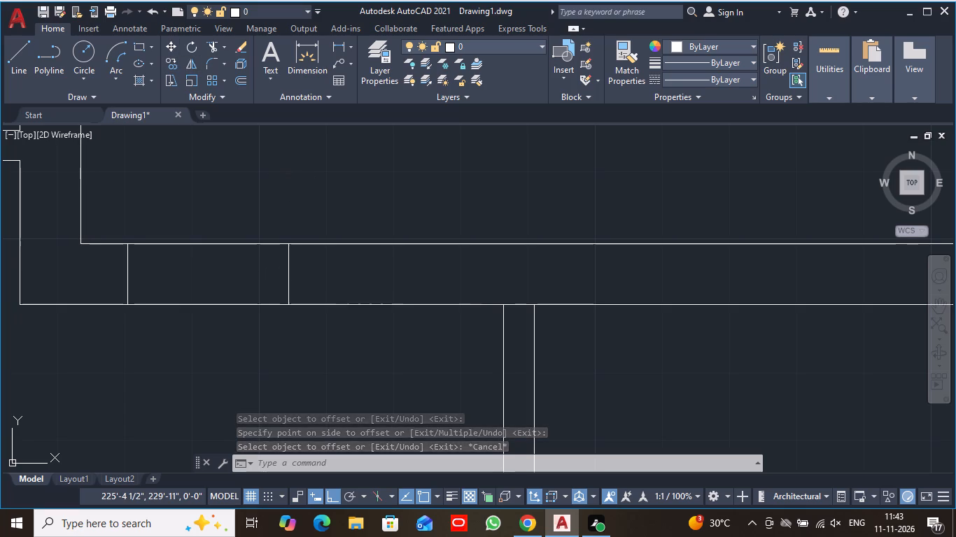
click(287, 266)
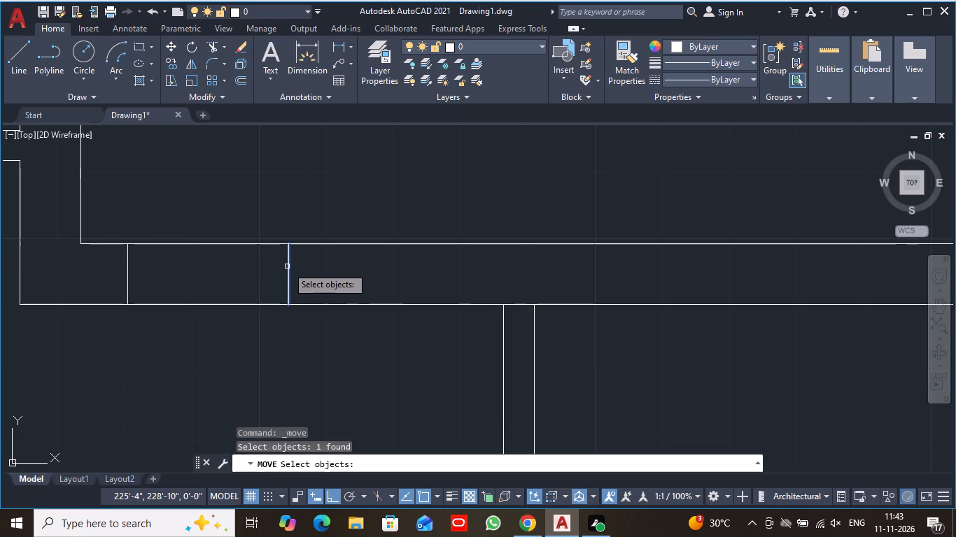
key(Return)
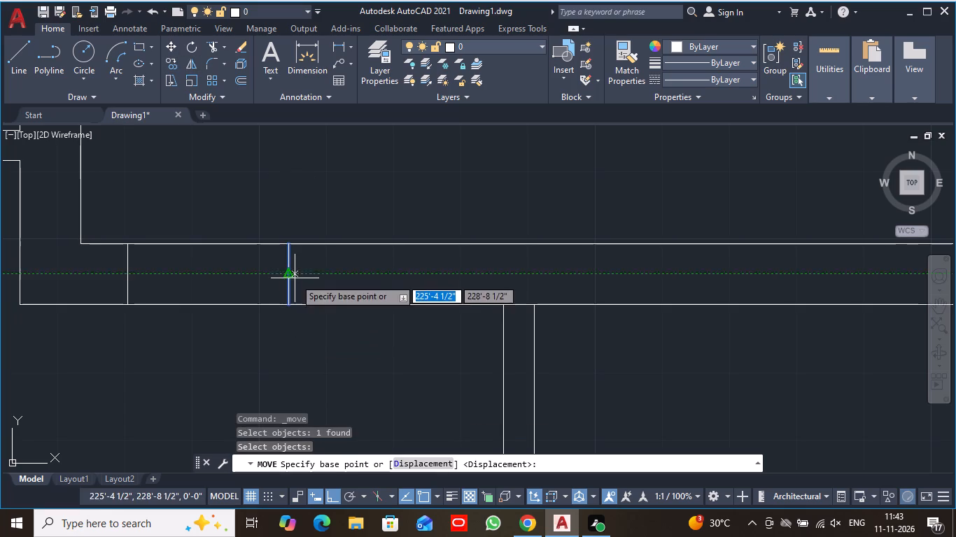
click(286, 273)
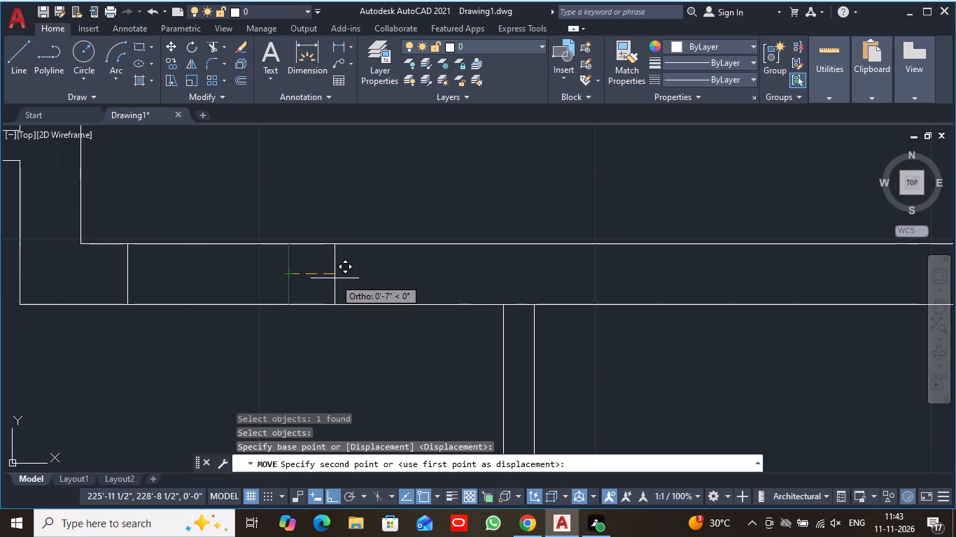
click(335, 278)
key(Escape)
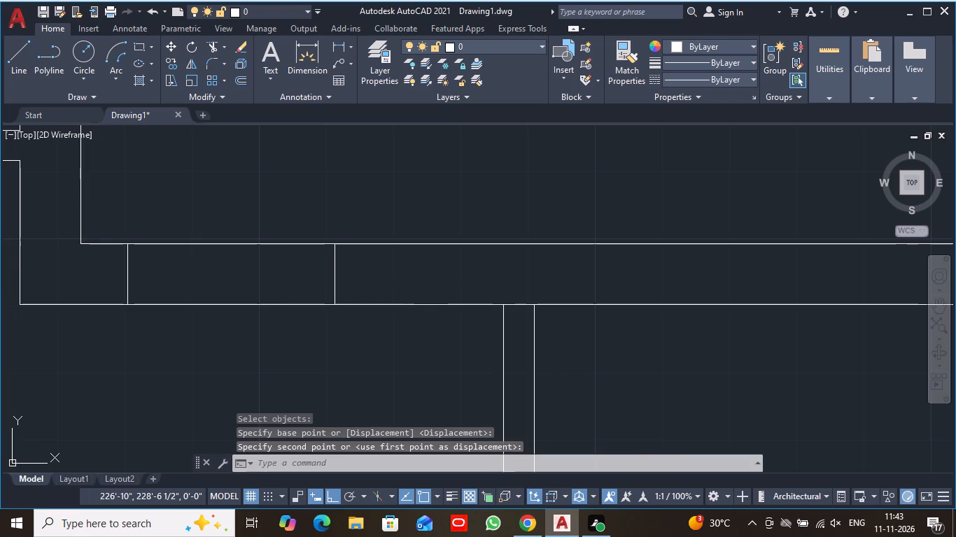
Trim both faces of the northeast room's south wall between the two jamb lines to open the doorway.
scroll(395, 319, down, 4)
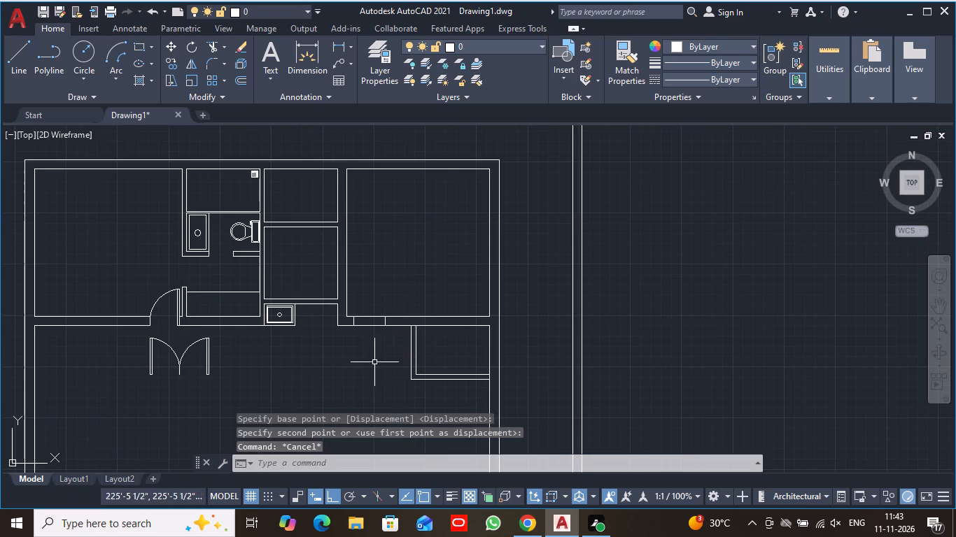
scroll(361, 364, up, 2)
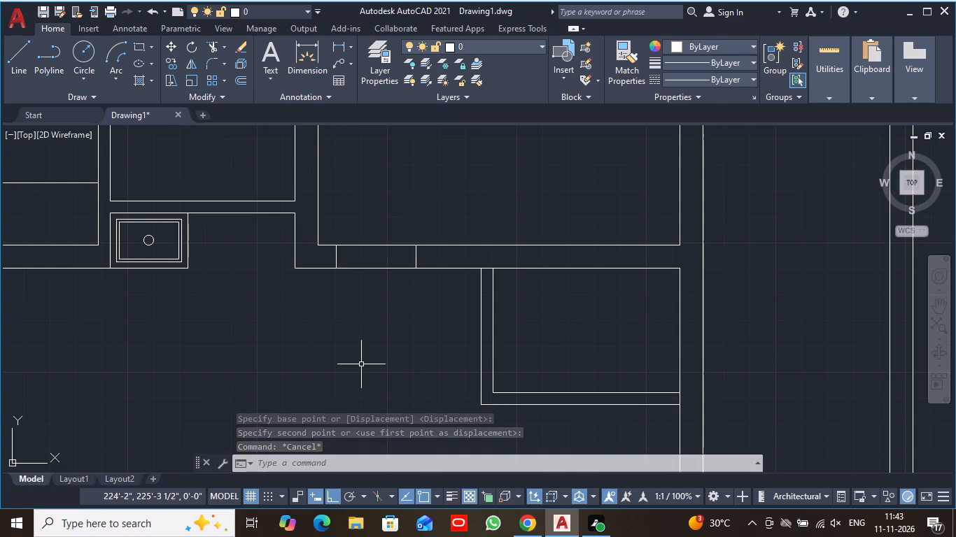
key(t)
key(r)
key(space)
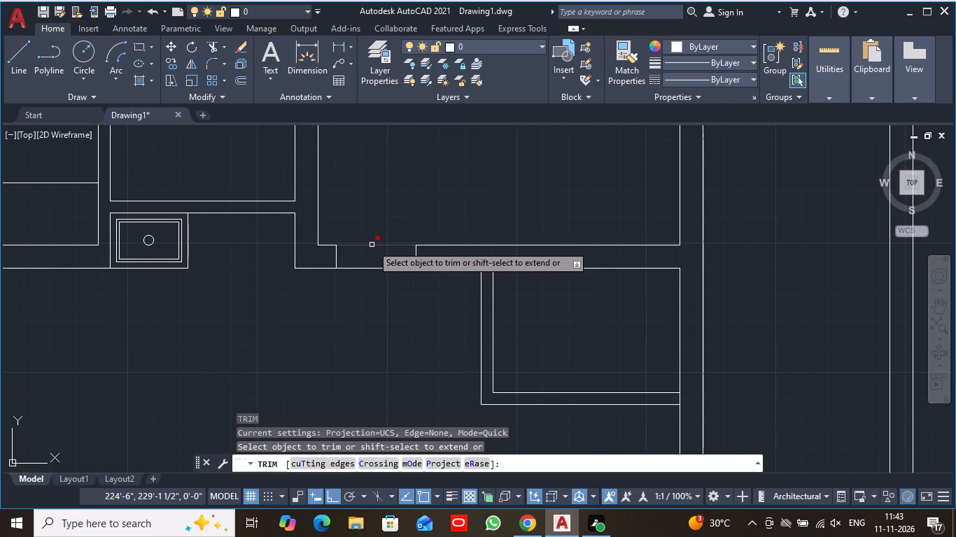
click(372, 245)
click(378, 270)
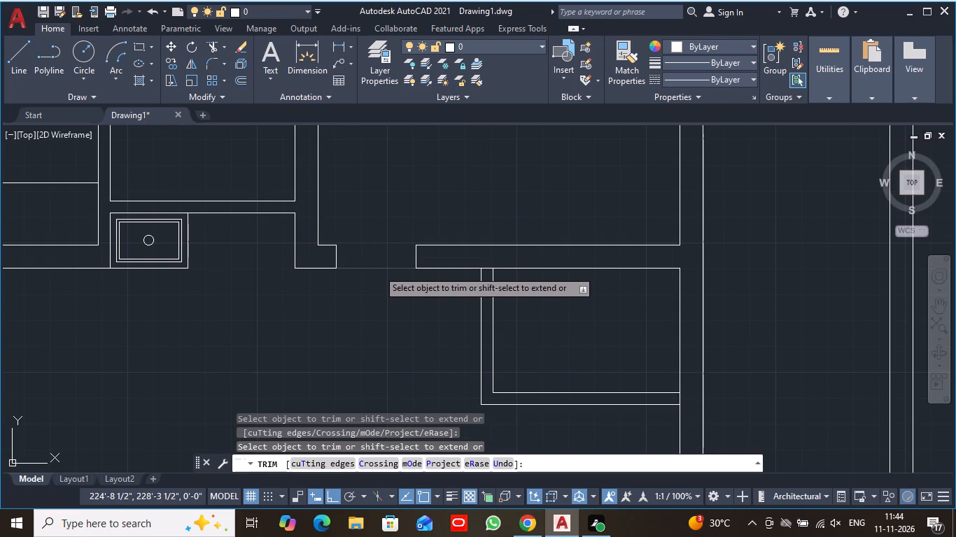
scroll(372, 299, down, 2)
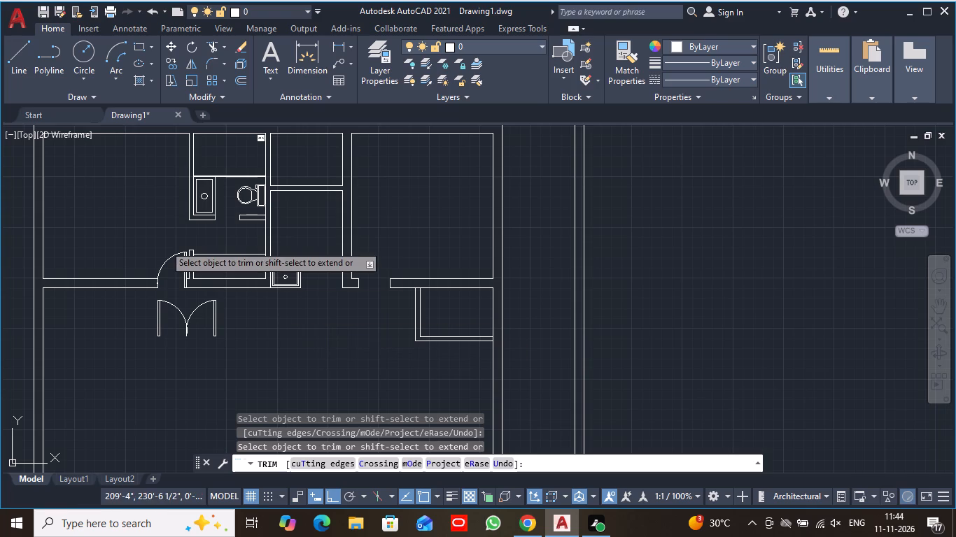
key(Escape)
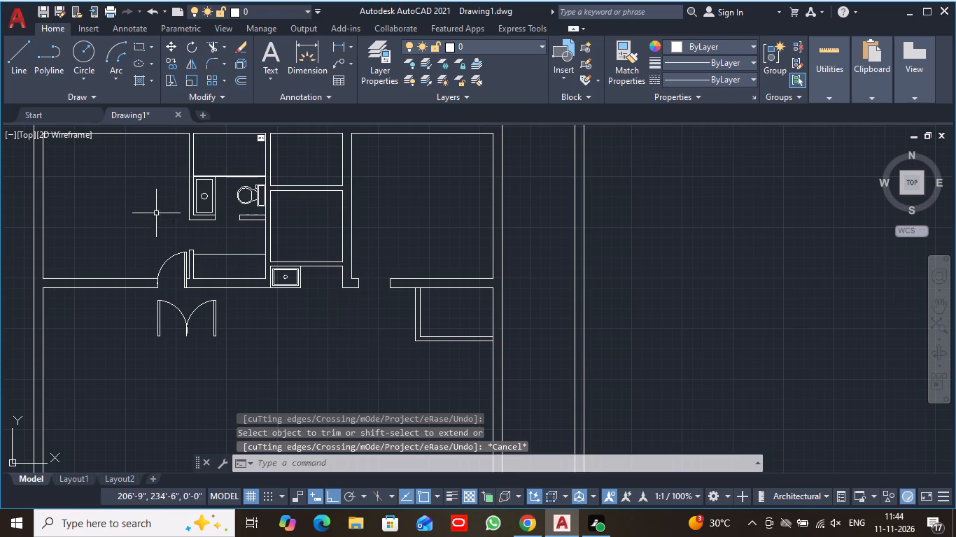
Move the northwest room's single door leaf and swing arc a short distance west, with the arc crossing the wall past the west jamb.
scroll(175, 312, up, 2)
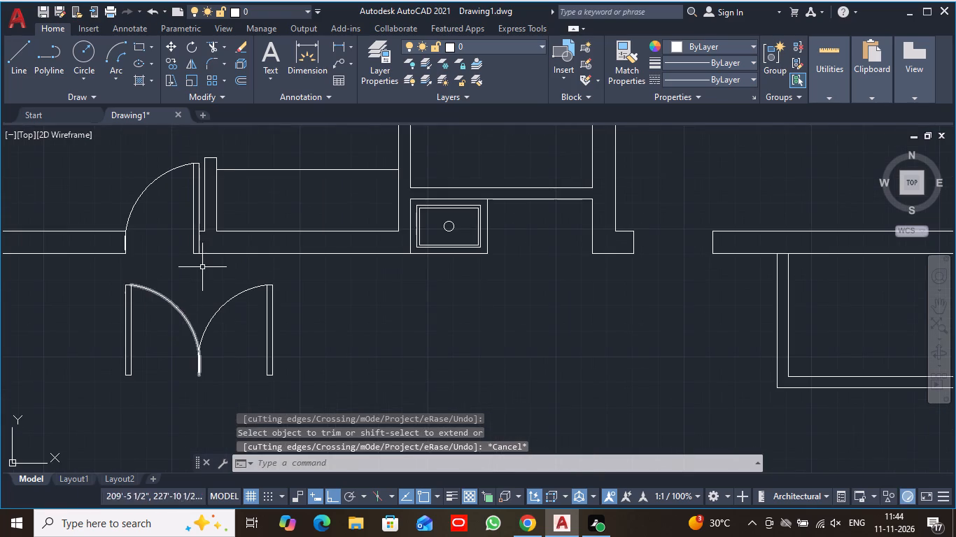
middle_drag(193, 276, 256, 305)
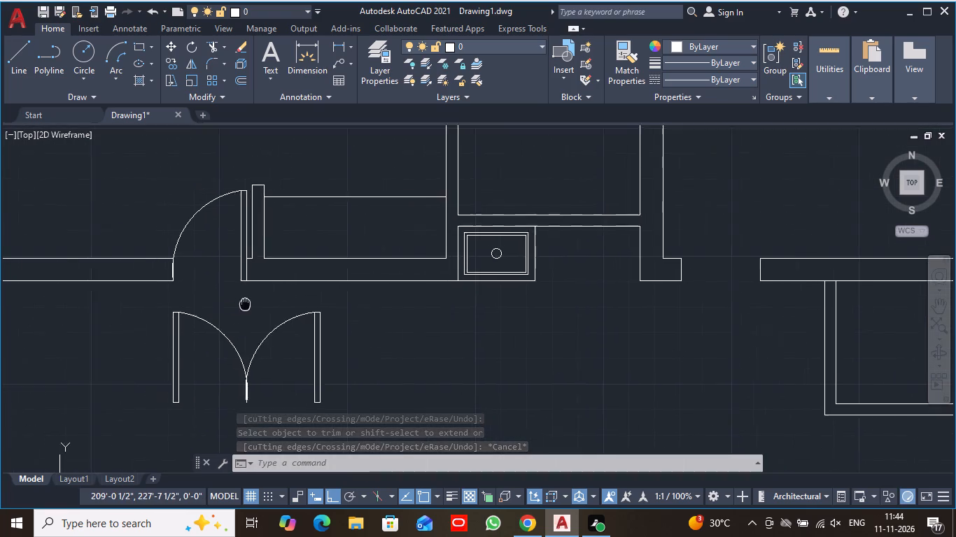
middle_drag(256, 305, 278, 309)
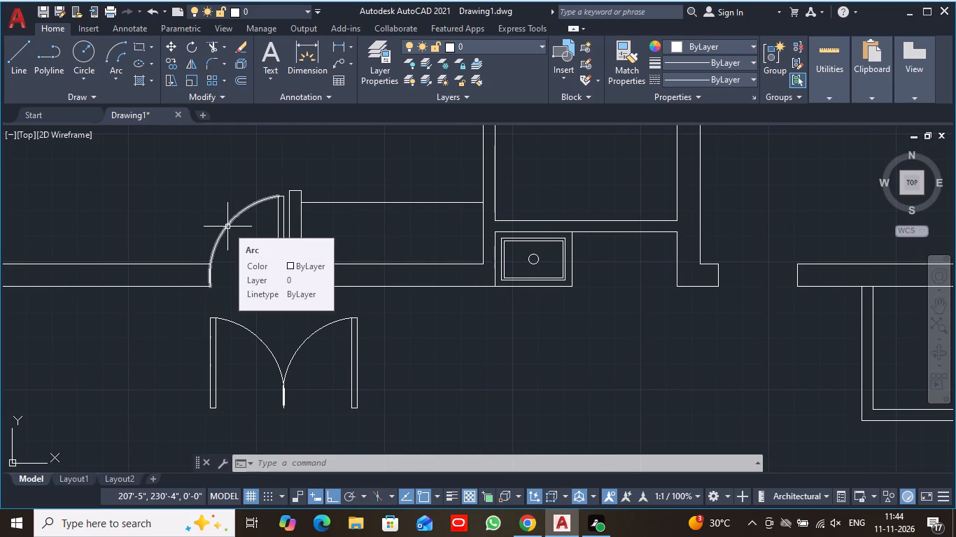
click(174, 50)
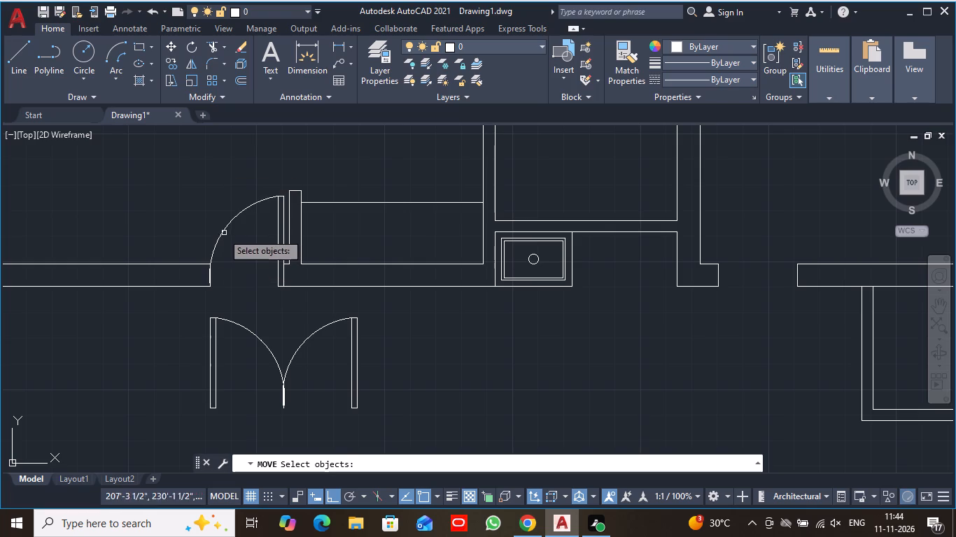
click(221, 233)
click(280, 237)
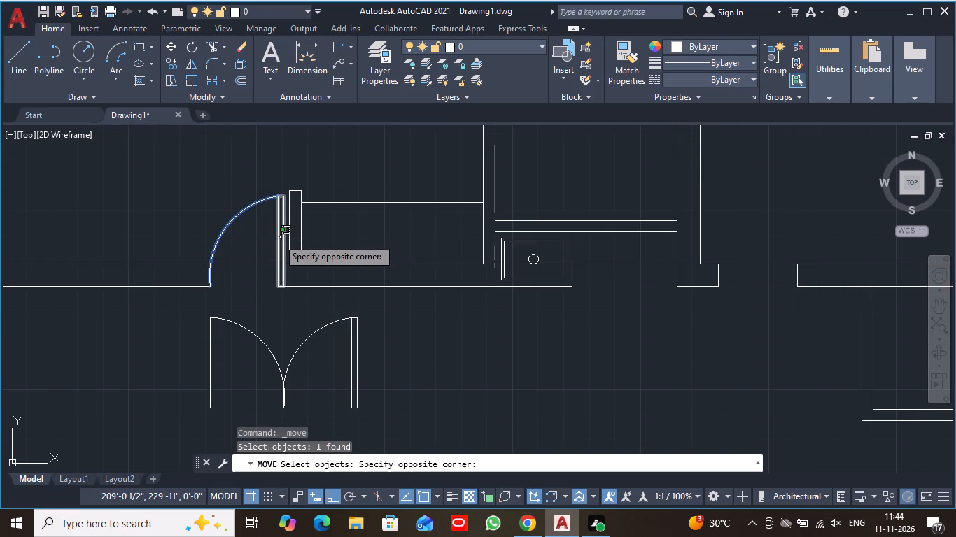
click(278, 238)
key(space)
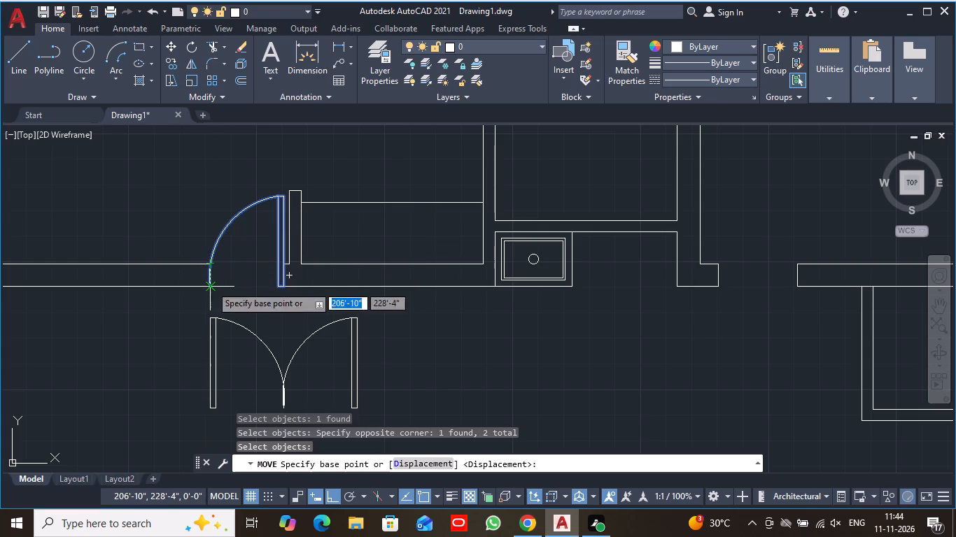
drag(286, 284, 267, 284)
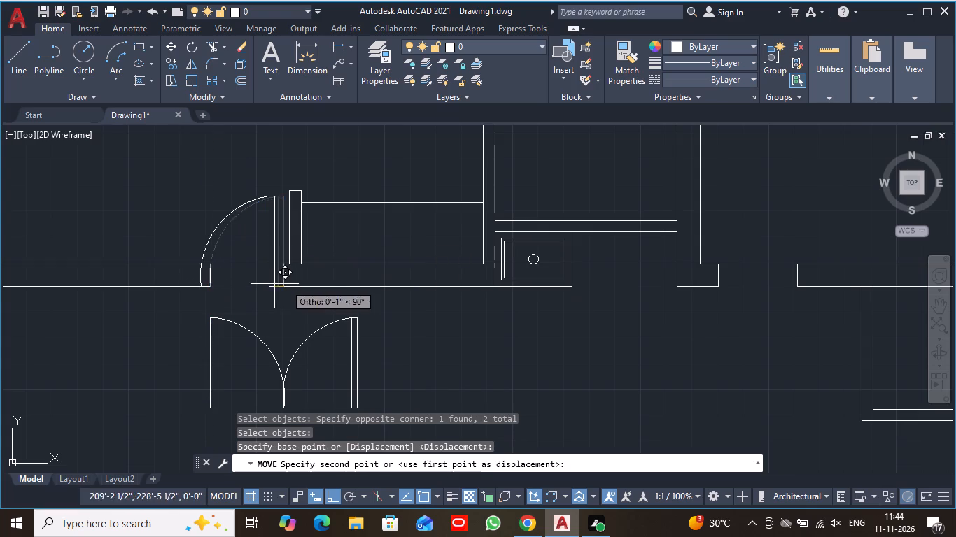
drag(267, 284, 256, 285)
click(256, 285)
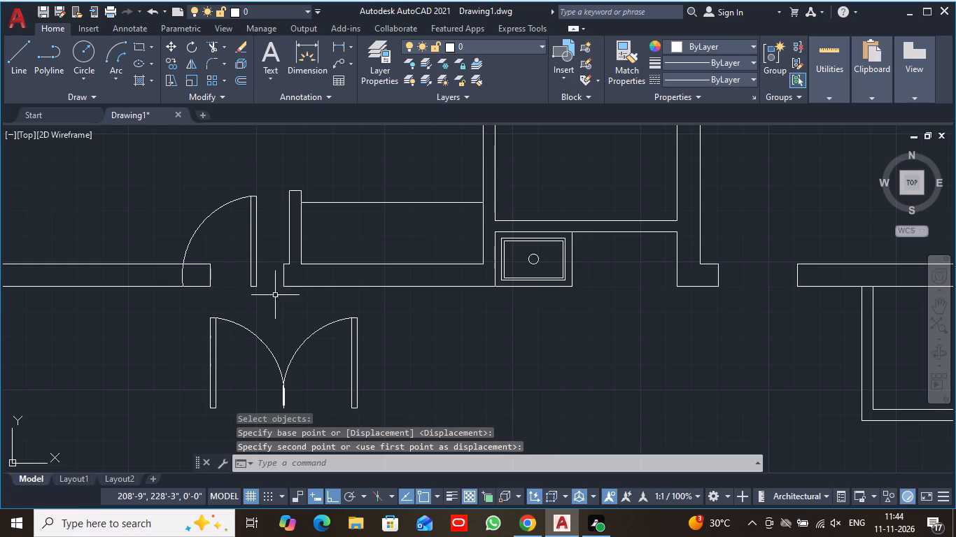
Trim both wall faces west of the moved door back to its swing arc and remove the leftover west jamb line.
scroll(276, 295, down, 2)
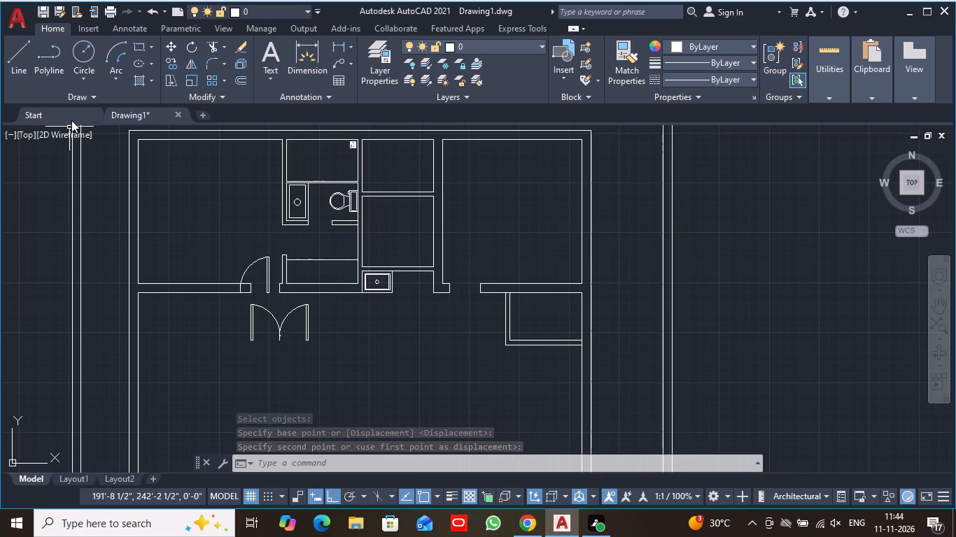
text(tr)
key(space)
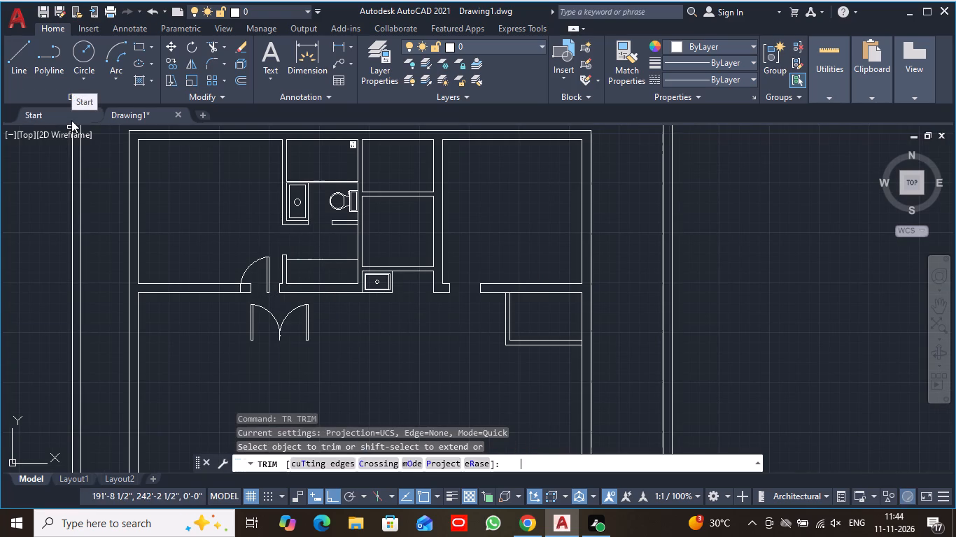
scroll(229, 311, up, 2)
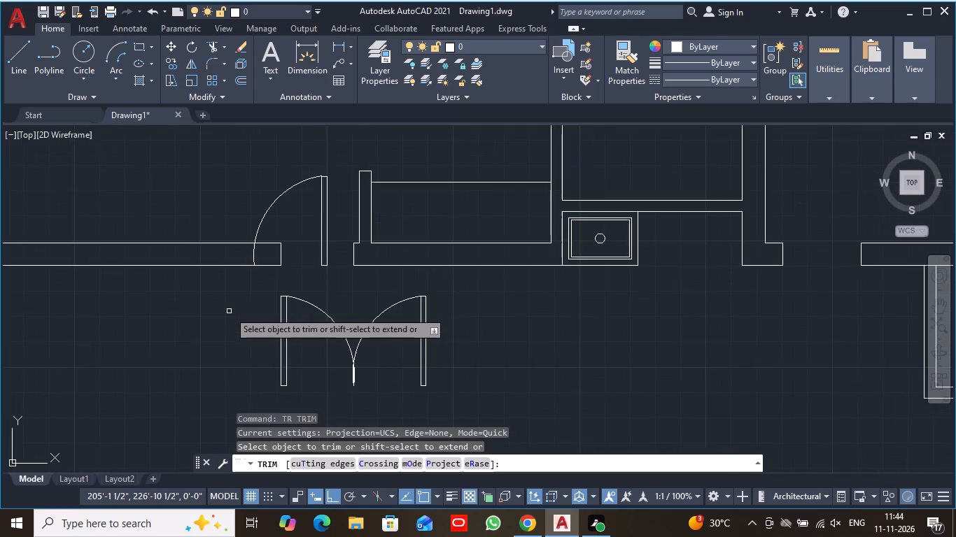
scroll(229, 311, up, 1)
middle_drag(225, 311, 150, 345)
scroll(150, 345, up, 1)
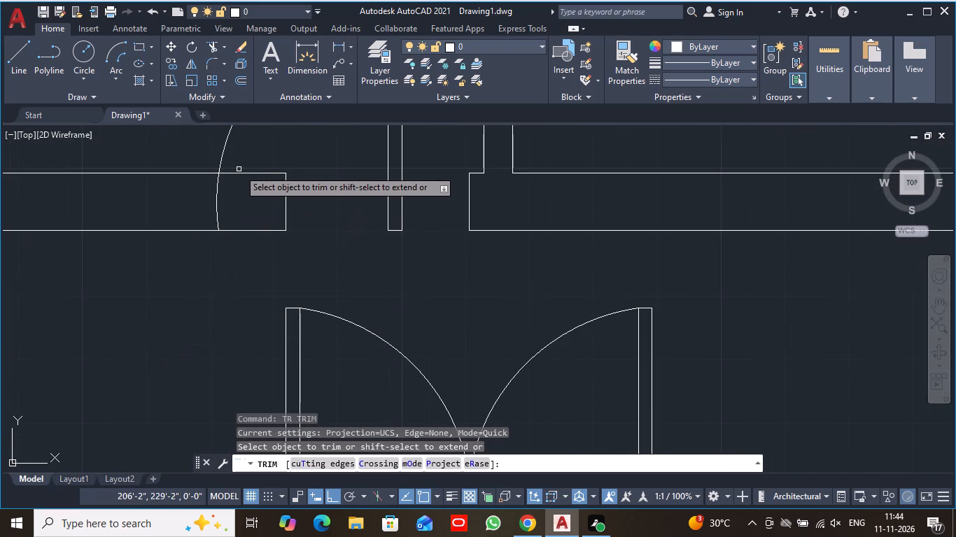
click(243, 173)
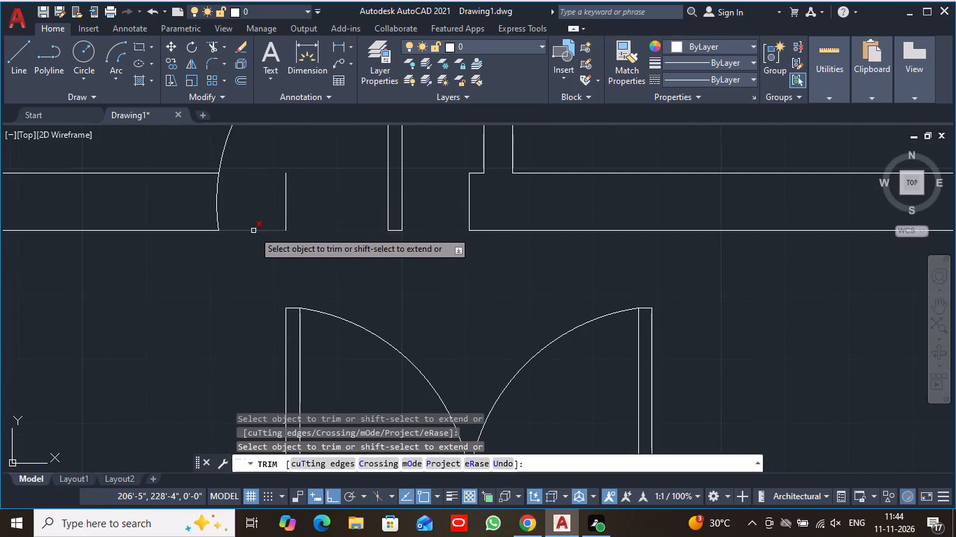
click(253, 231)
click(285, 201)
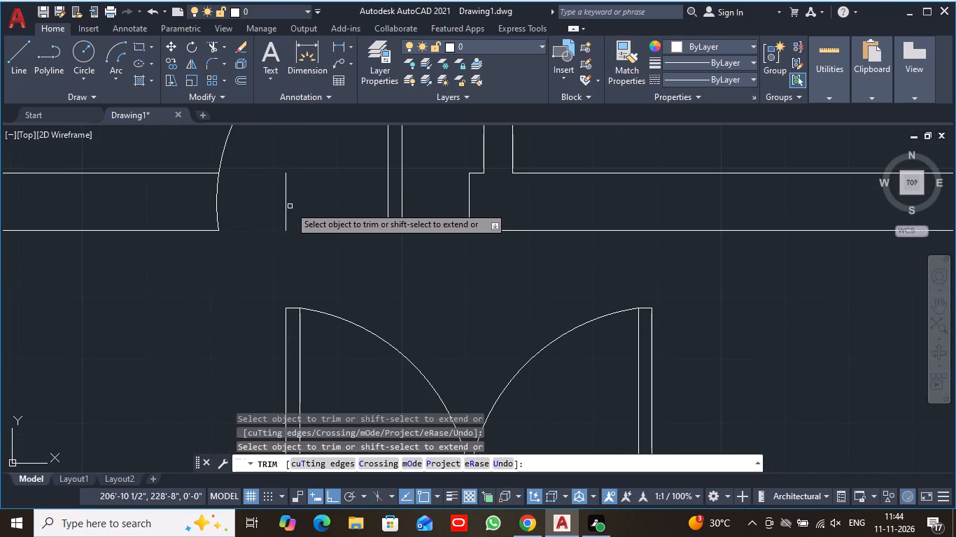
click(284, 211)
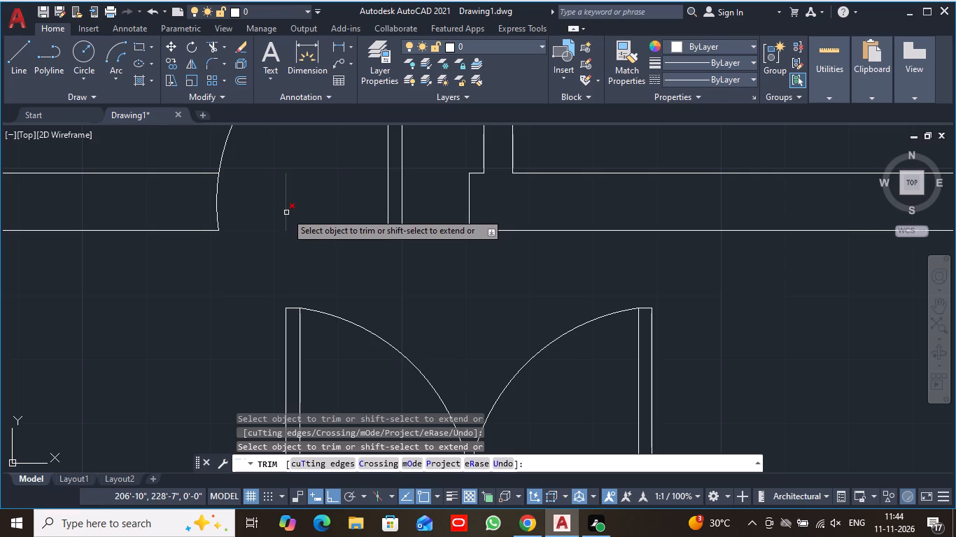
click(286, 213)
scroll(293, 209, down, 4)
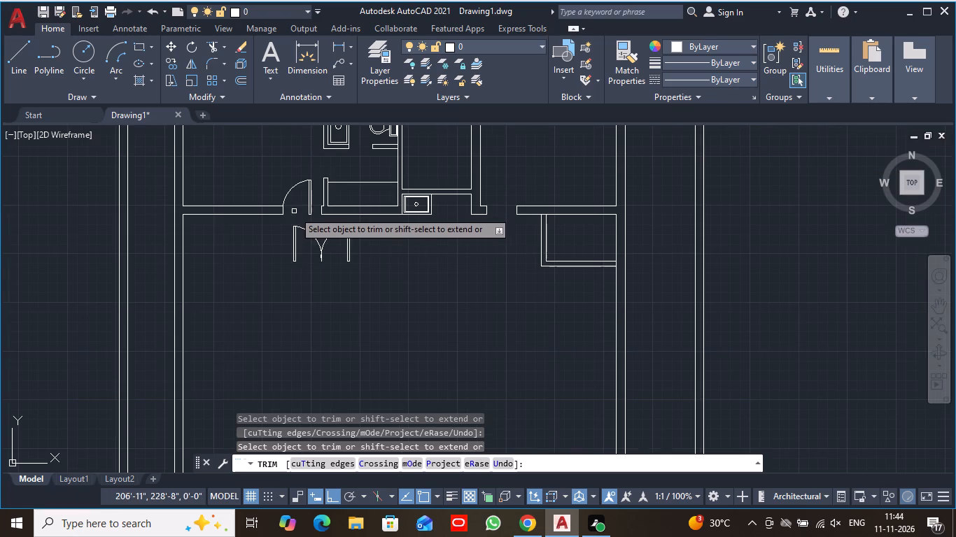
scroll(329, 232, up, 2)
middle_drag(293, 216, 295, 238)
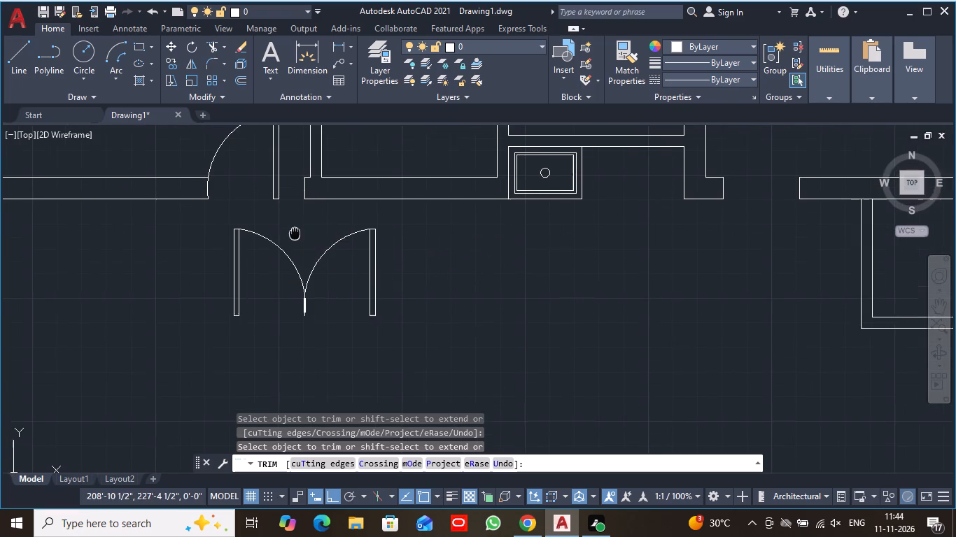
middle_drag(295, 238, 295, 240)
key(Escape)
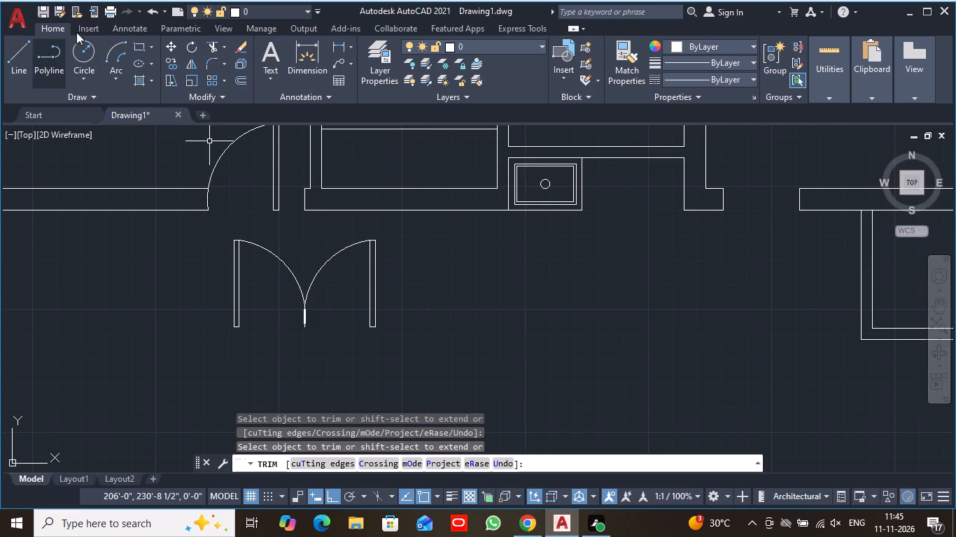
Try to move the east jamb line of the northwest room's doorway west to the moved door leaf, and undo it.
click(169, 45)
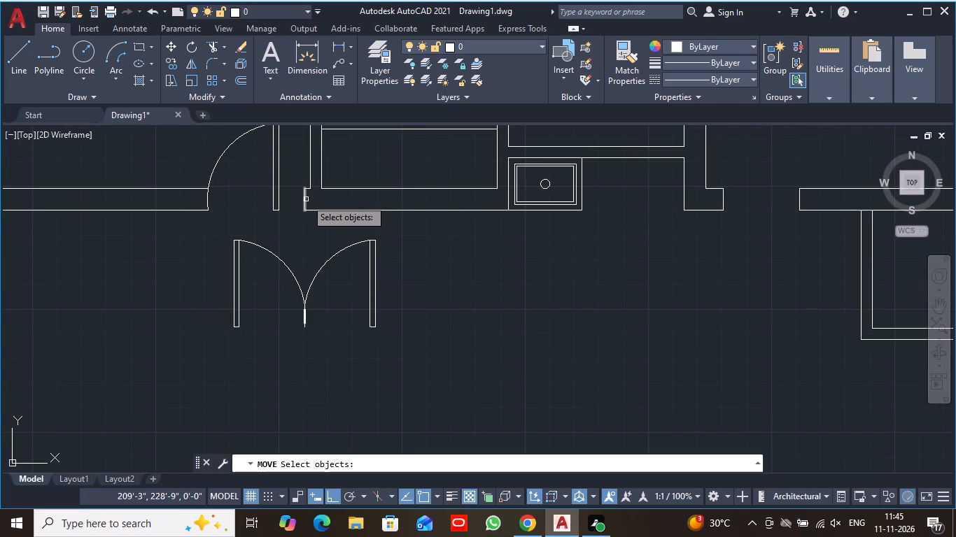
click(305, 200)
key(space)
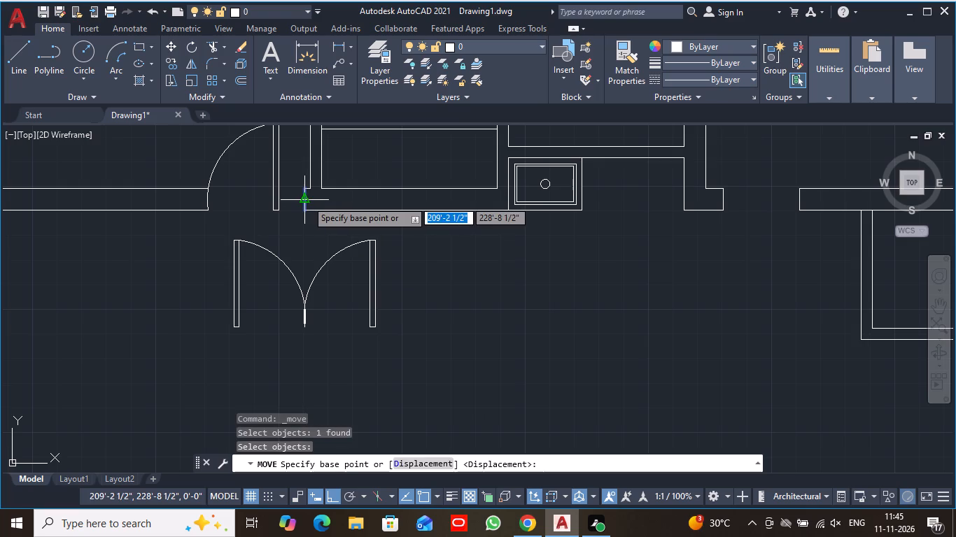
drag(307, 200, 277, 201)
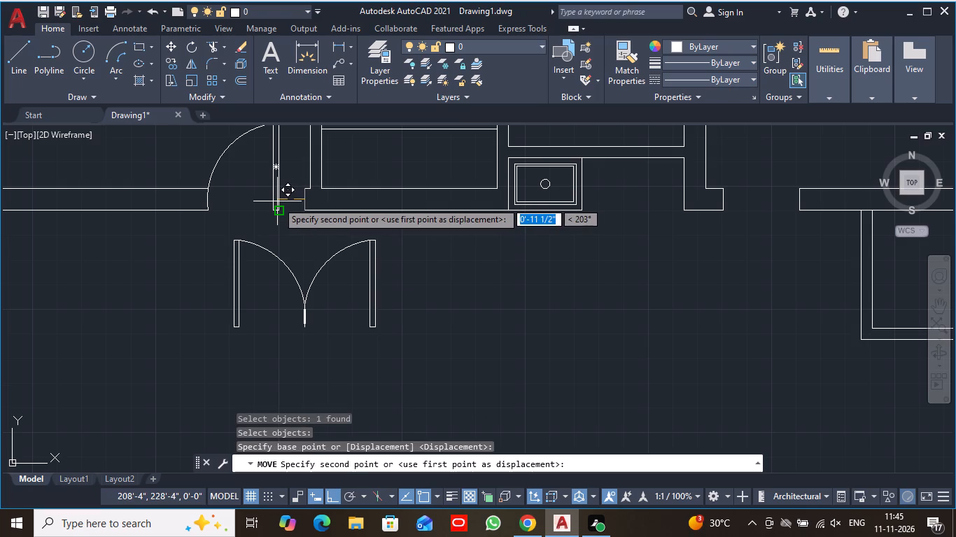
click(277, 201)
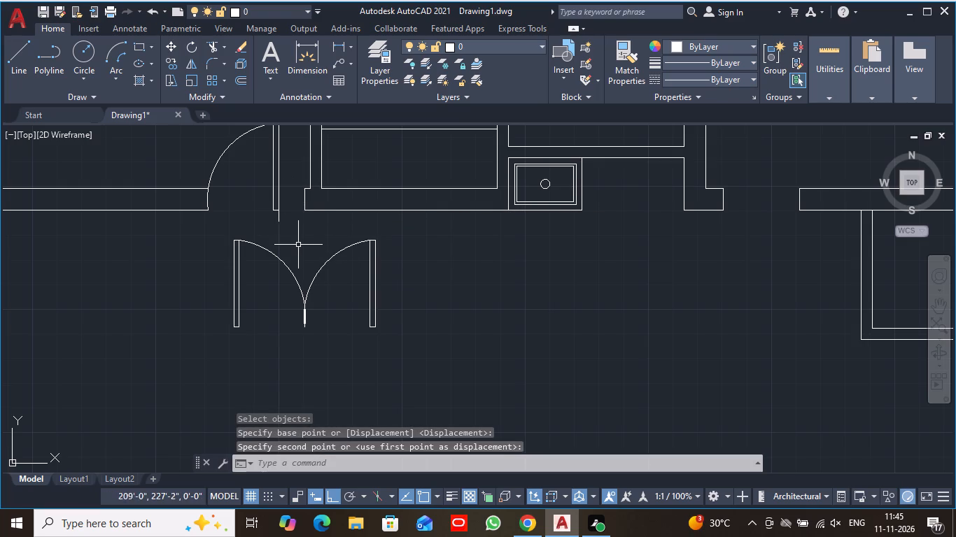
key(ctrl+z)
Undo the wall trimming and the westward move of the northwest room's single door and swing arc.
scroll(293, 241, up, 3)
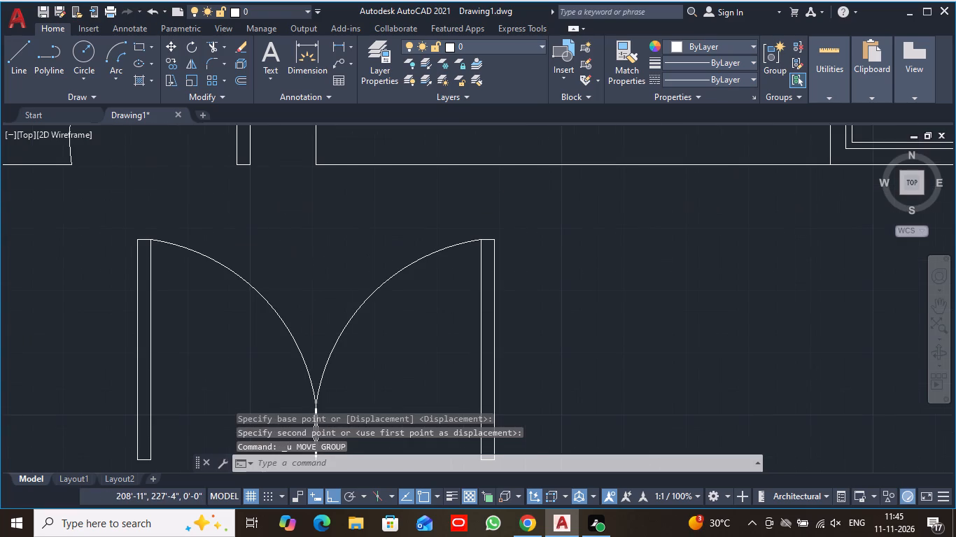
scroll(293, 241, down, 3)
middle_drag(293, 241, 264, 298)
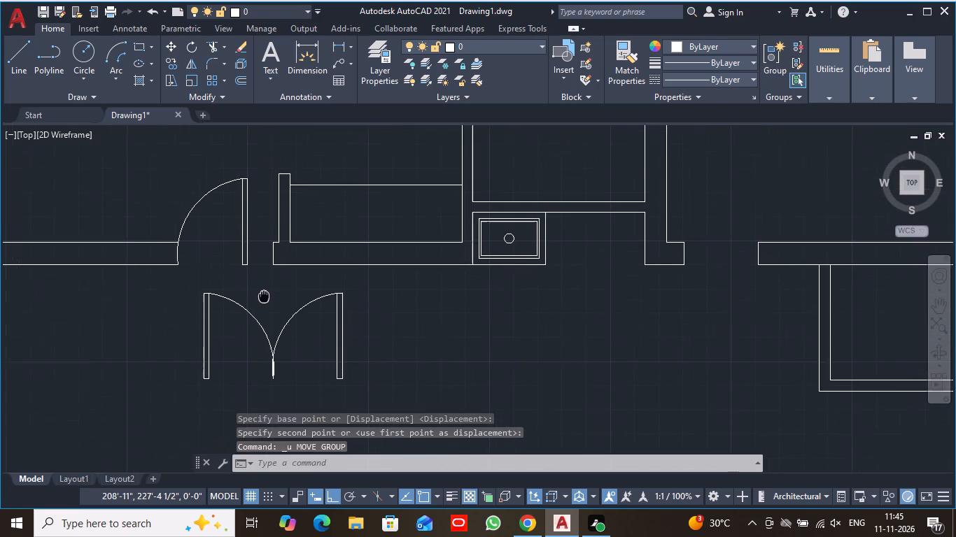
middle_drag(264, 298, 264, 299)
scroll(260, 287, up, 1)
middle_drag(260, 287, 262, 311)
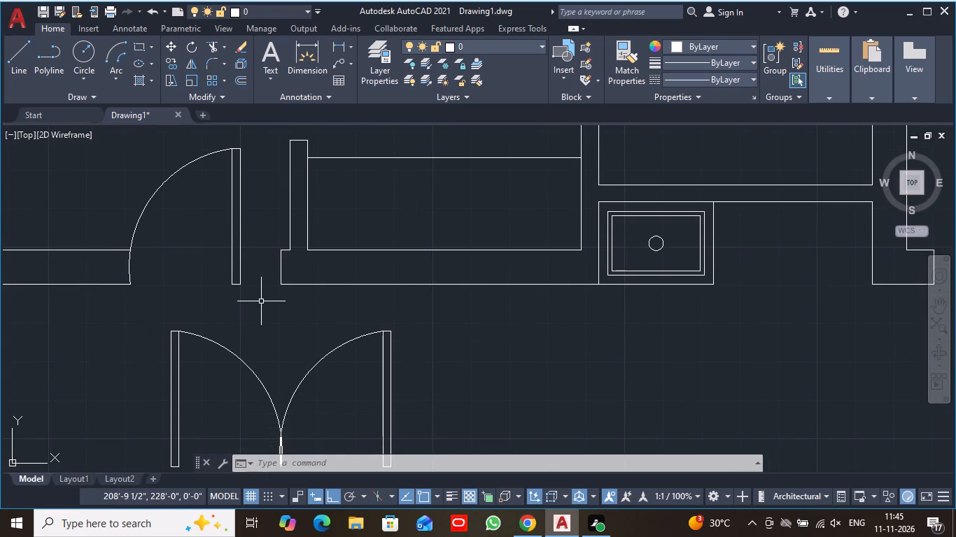
scroll(266, 297, down, 1)
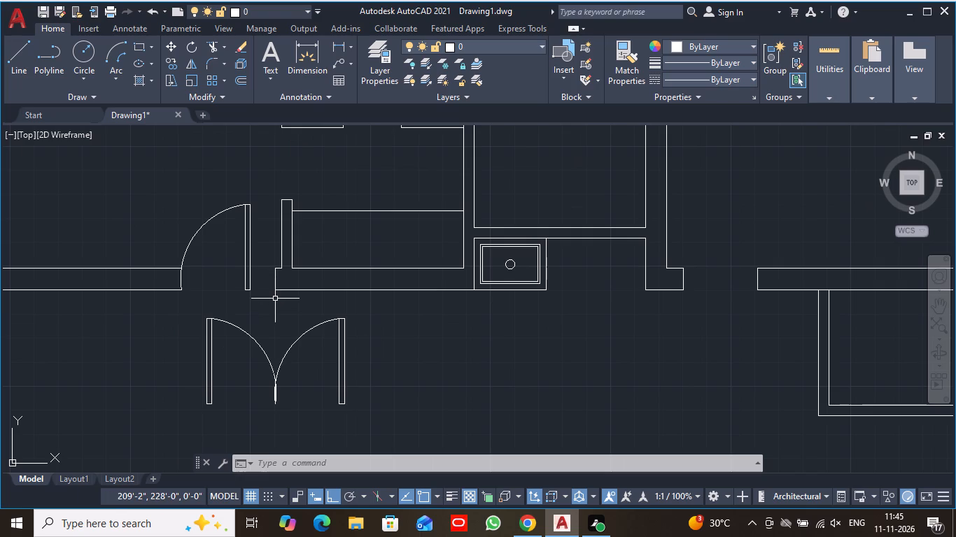
key(ctrl+z)
key(ctrl+z)
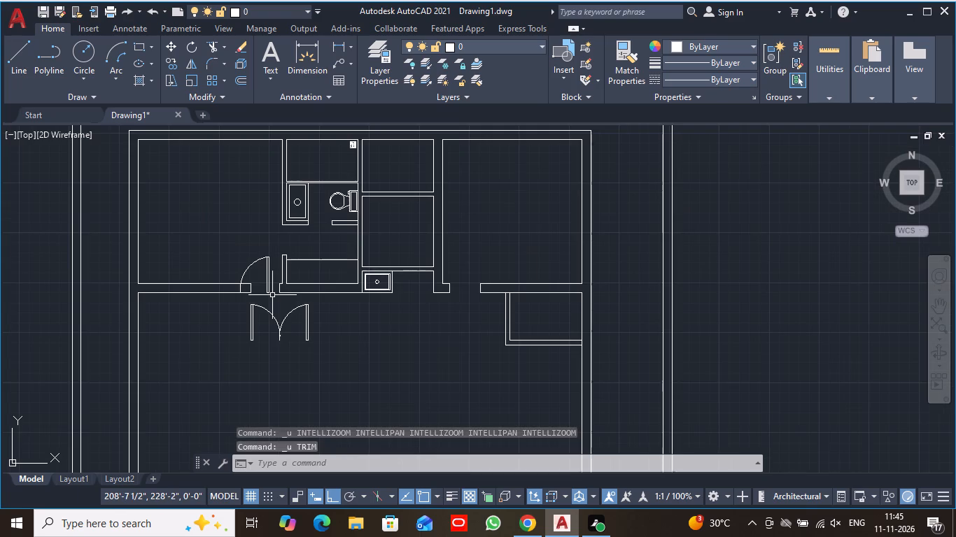
key(ctrl+z)
key(ctrl+z)
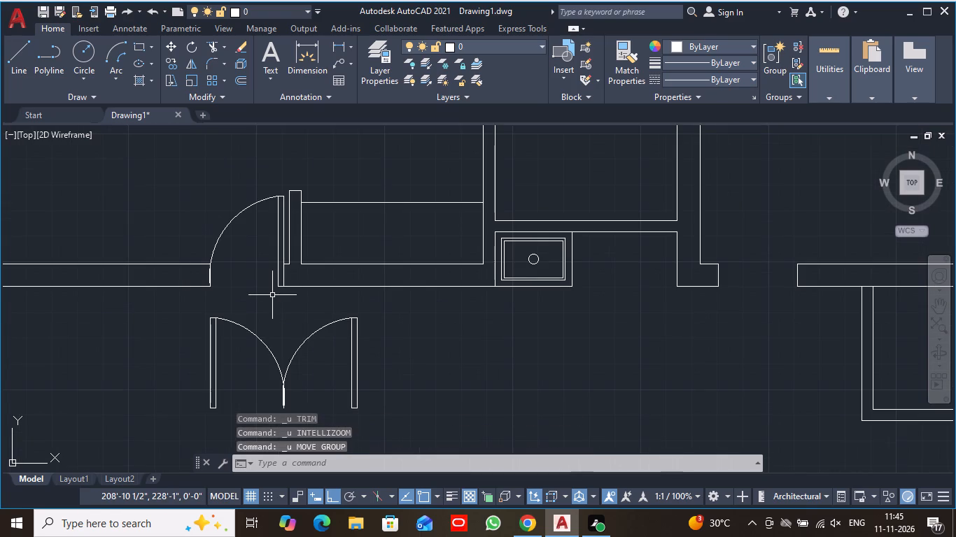
Move the double door's west leaf and its swing arc about 224' north using the Move command's displacement option.
scroll(272, 295, down, 2)
scroll(456, 370, up, 1)
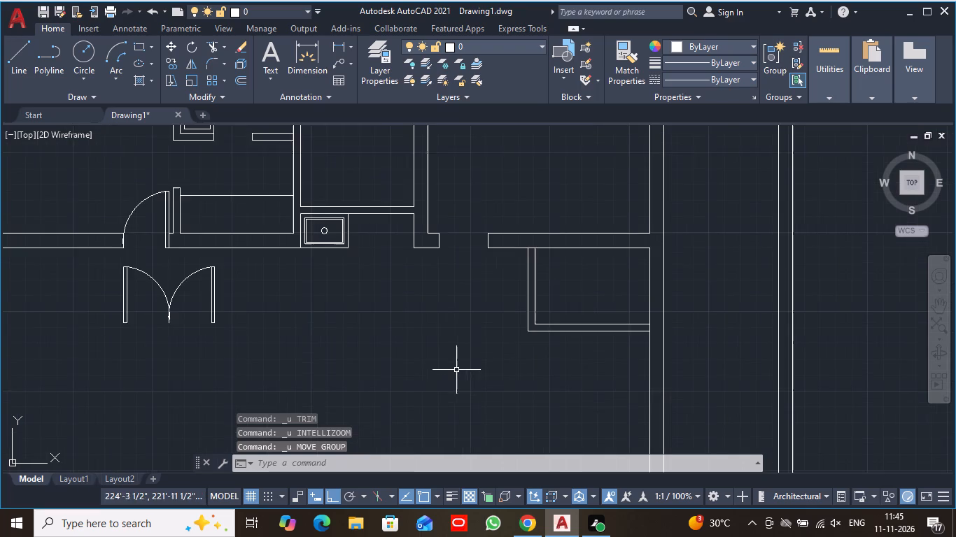
scroll(465, 340, up, 1)
middle_drag(464, 331, 401, 376)
scroll(409, 376, down, 1)
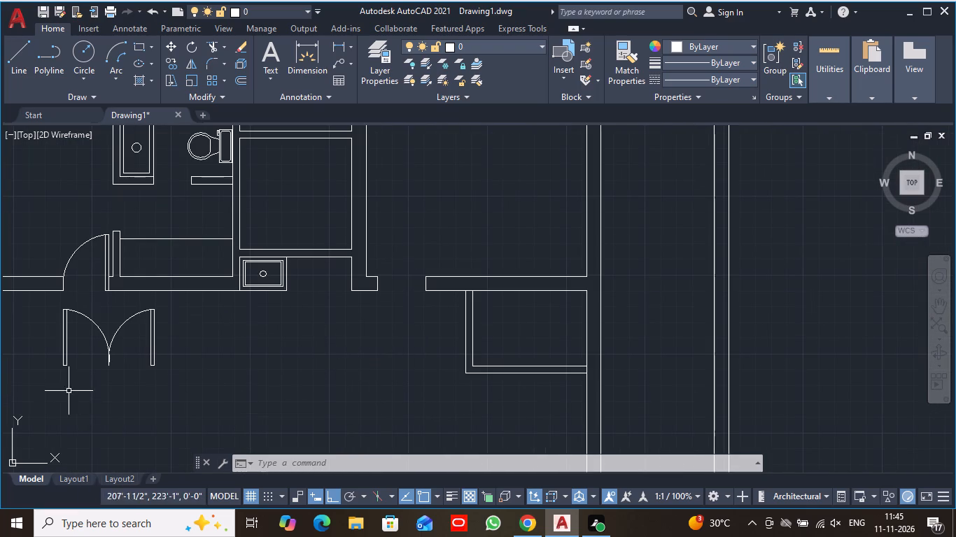
click(64, 330)
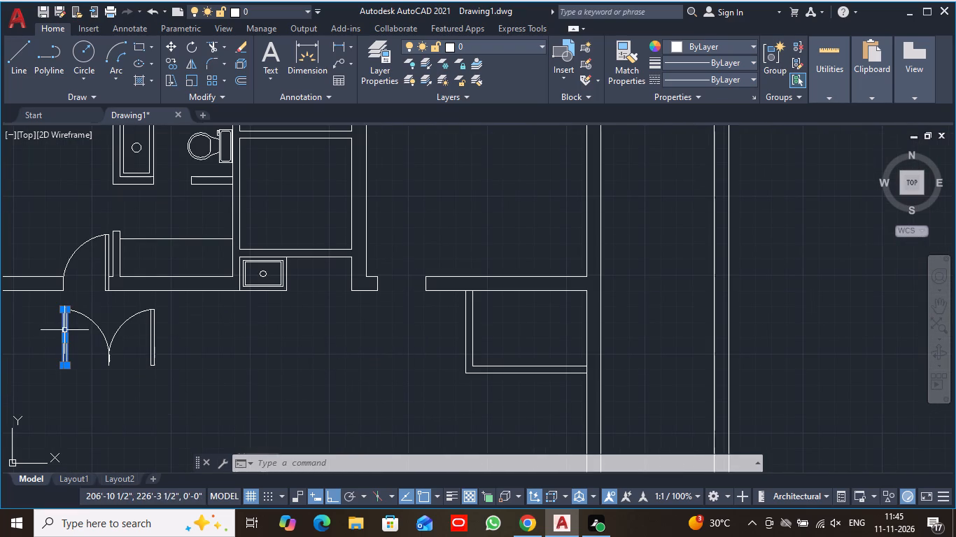
click(94, 320)
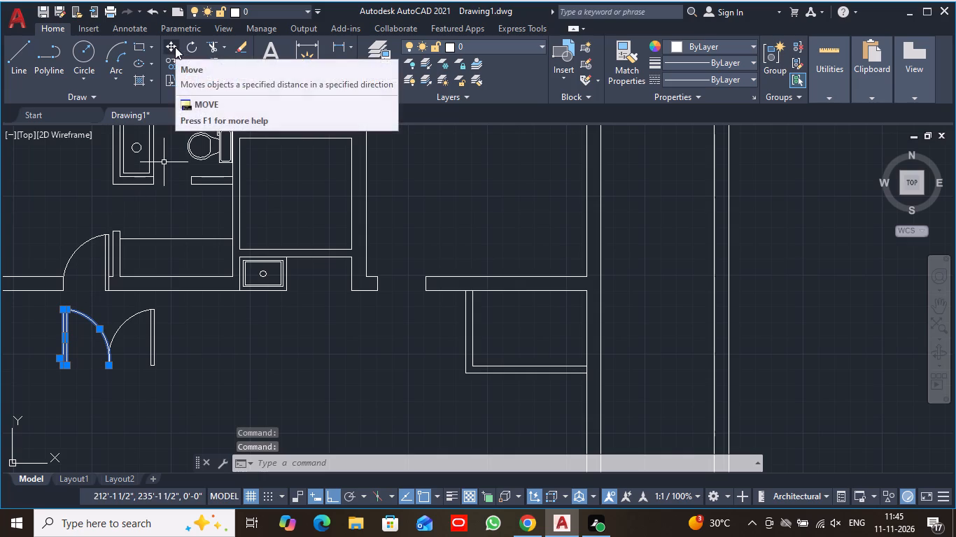
click(175, 47)
key(space)
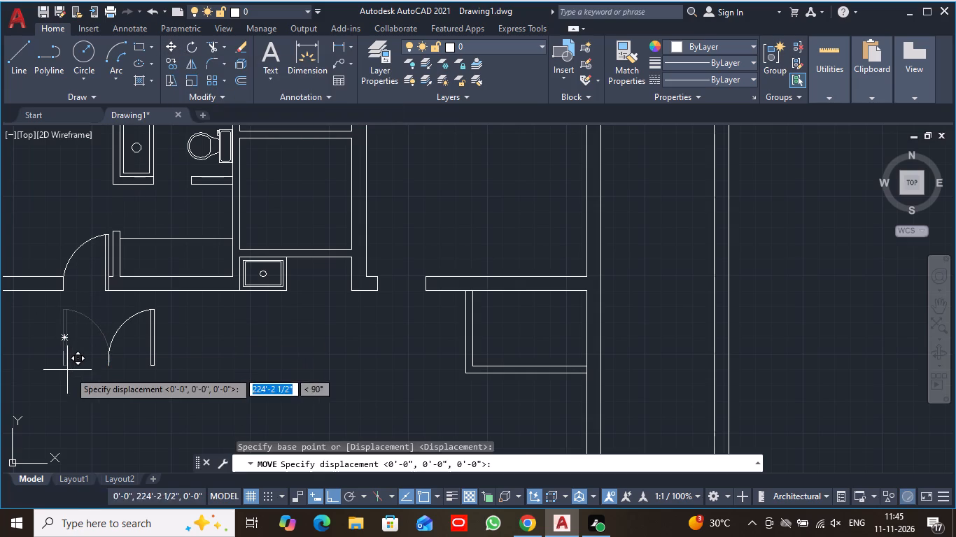
click(67, 367)
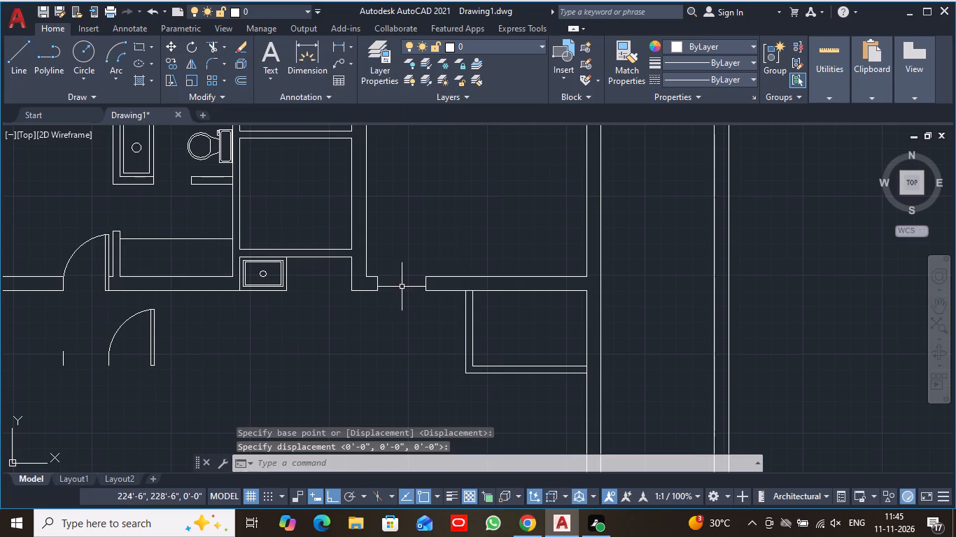
key(Escape)
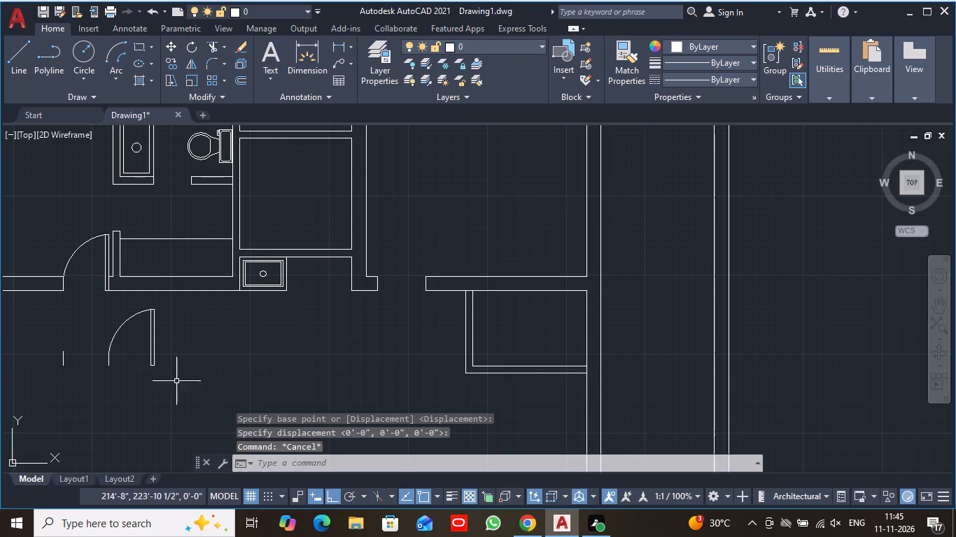
Delete the short vertical line left over where the double door's west leaf stood.
click(62, 361)
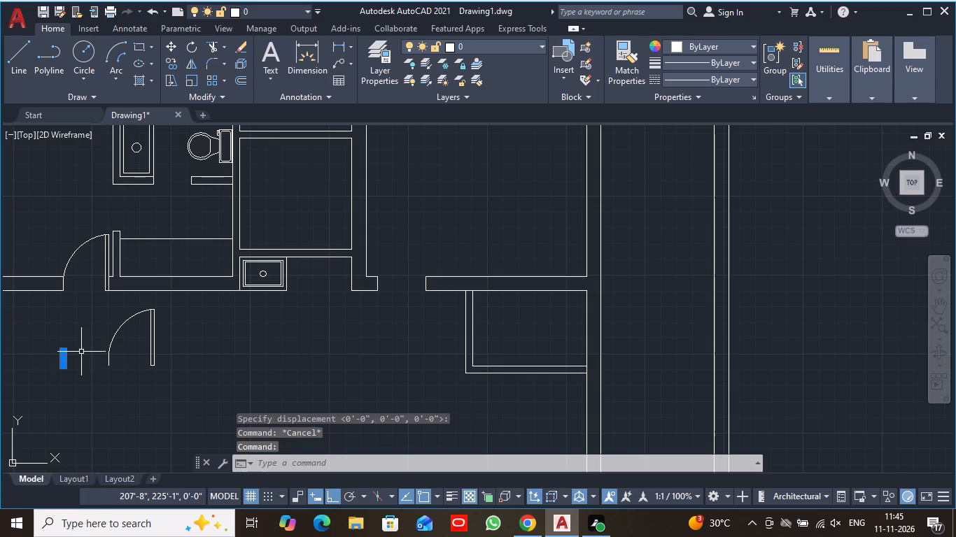
key(Delete)
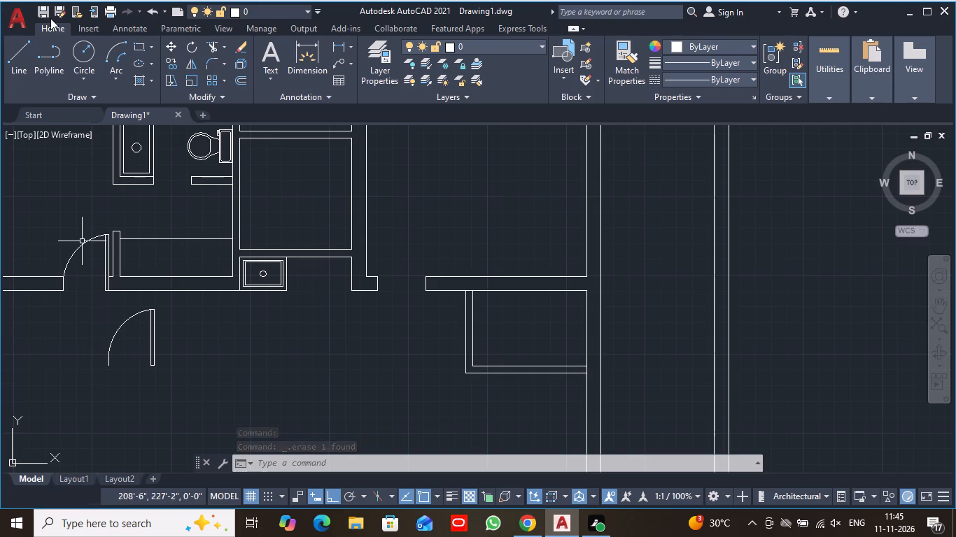
Draw a door leaf rectangle about 2" by 2'-9 1/2" northward from the south corner of the northeast room's west door jamb.
click(138, 47)
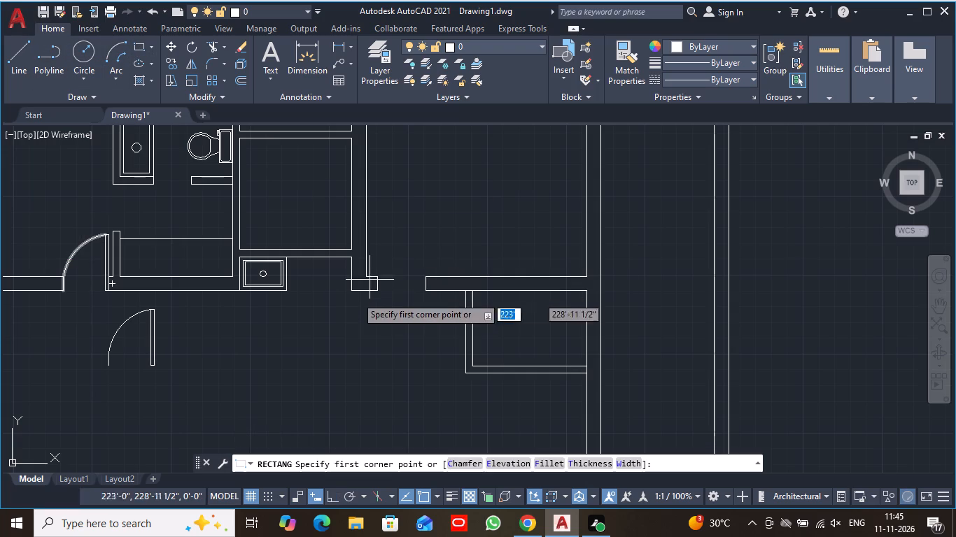
scroll(373, 300, up, 1)
middle_drag(393, 289, 363, 346)
scroll(363, 346, up, 1)
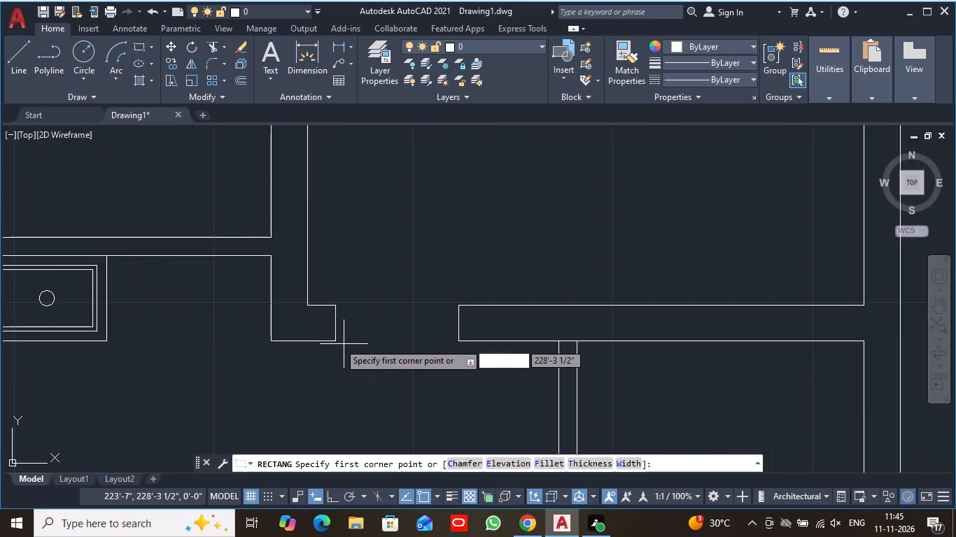
click(334, 341)
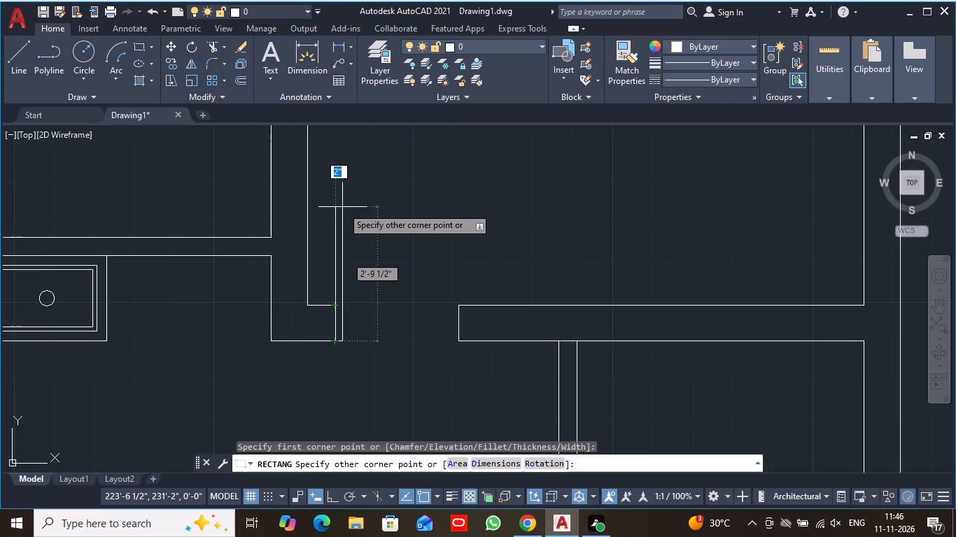
click(342, 207)
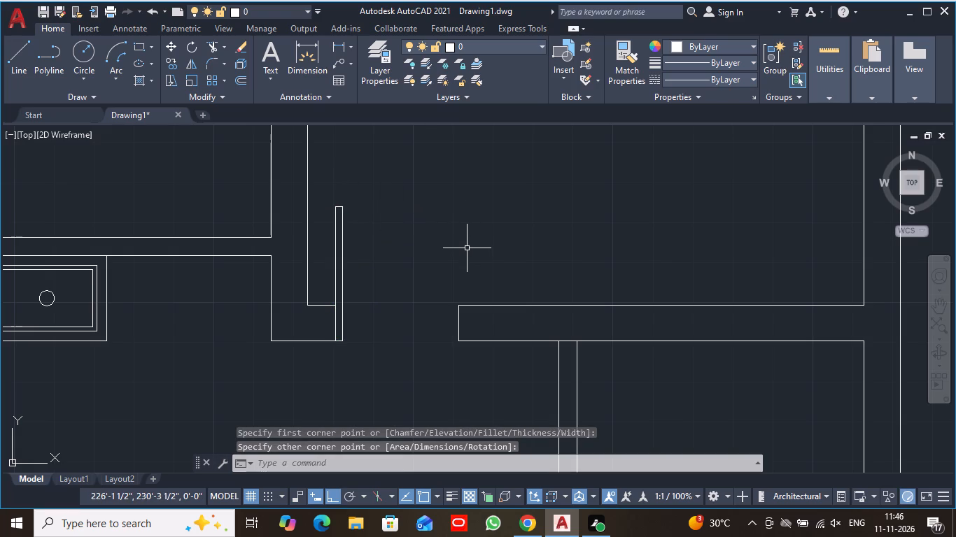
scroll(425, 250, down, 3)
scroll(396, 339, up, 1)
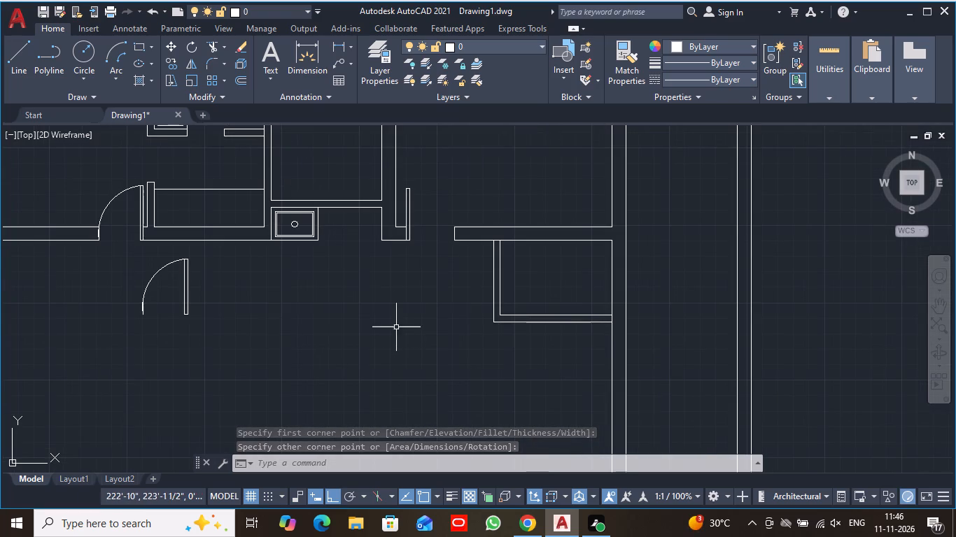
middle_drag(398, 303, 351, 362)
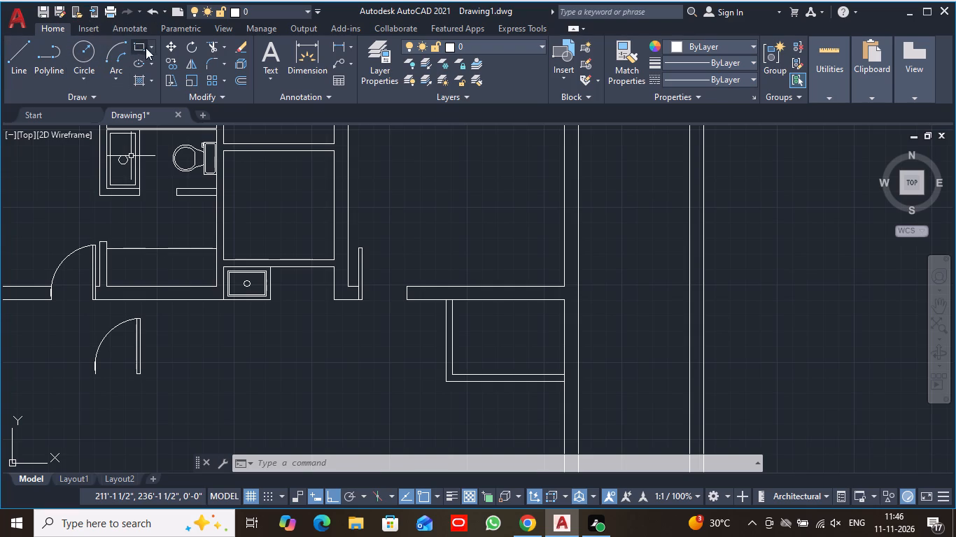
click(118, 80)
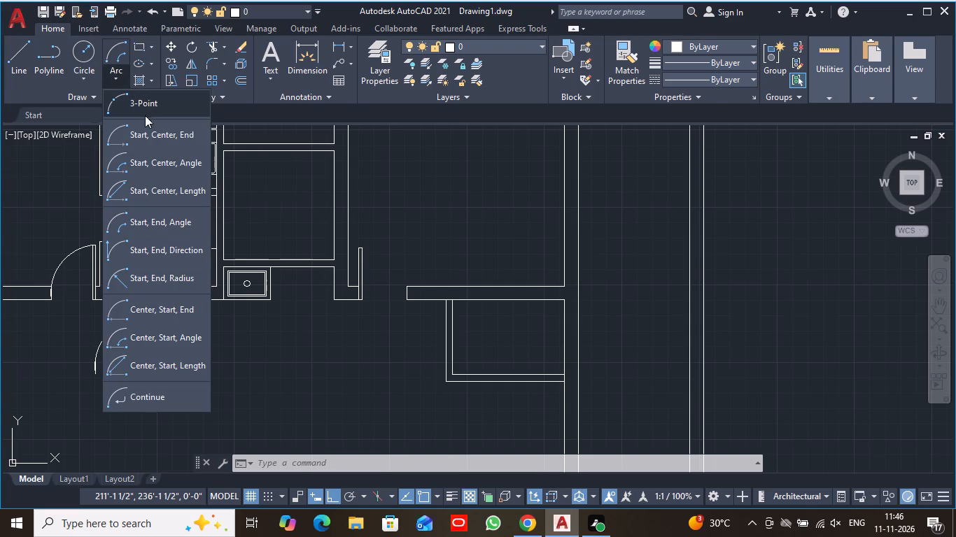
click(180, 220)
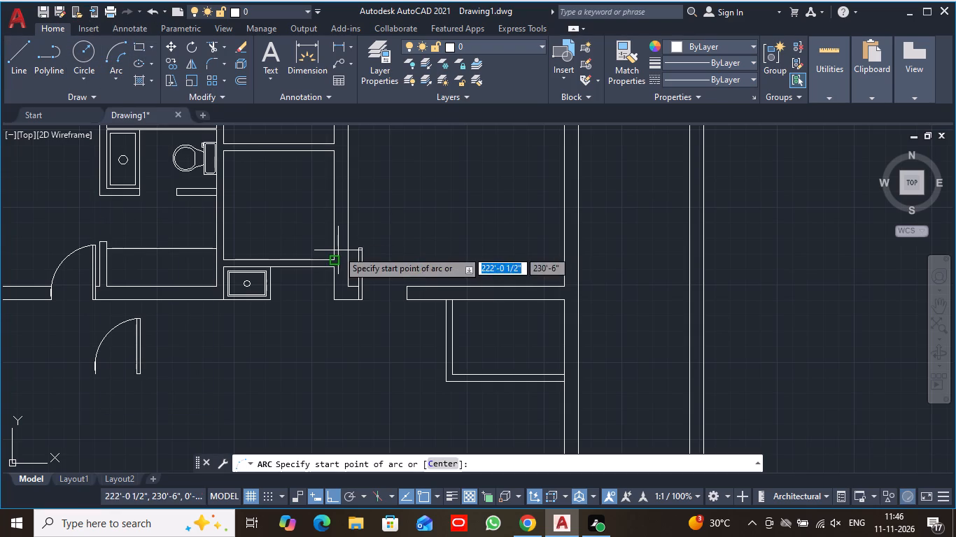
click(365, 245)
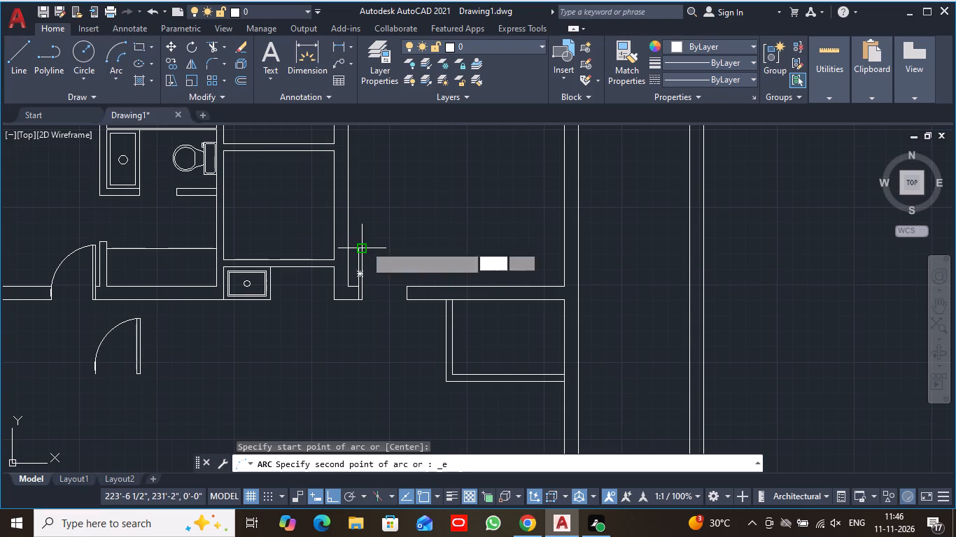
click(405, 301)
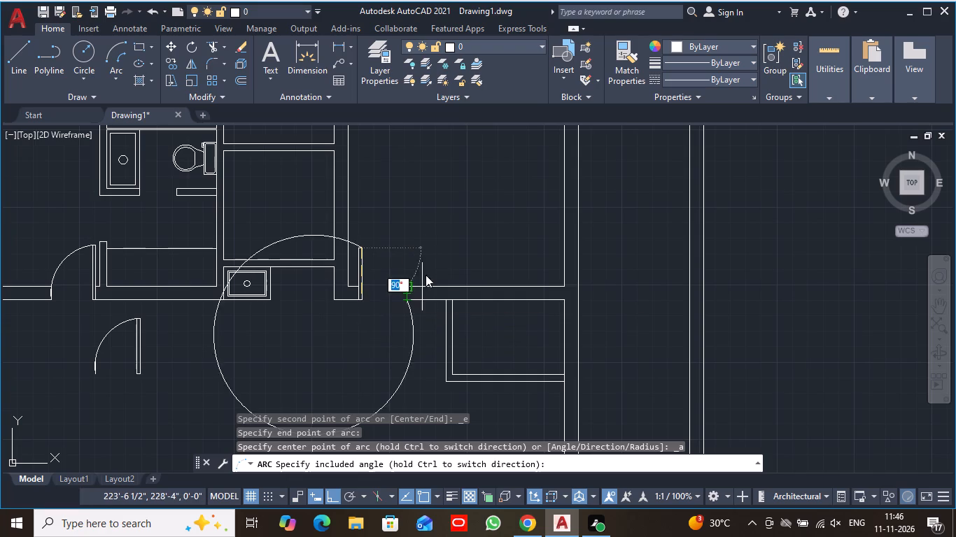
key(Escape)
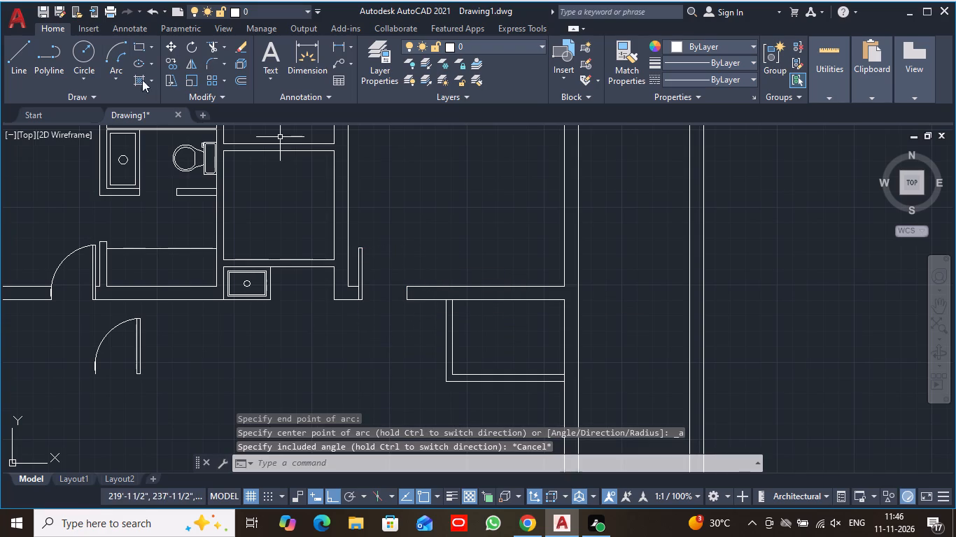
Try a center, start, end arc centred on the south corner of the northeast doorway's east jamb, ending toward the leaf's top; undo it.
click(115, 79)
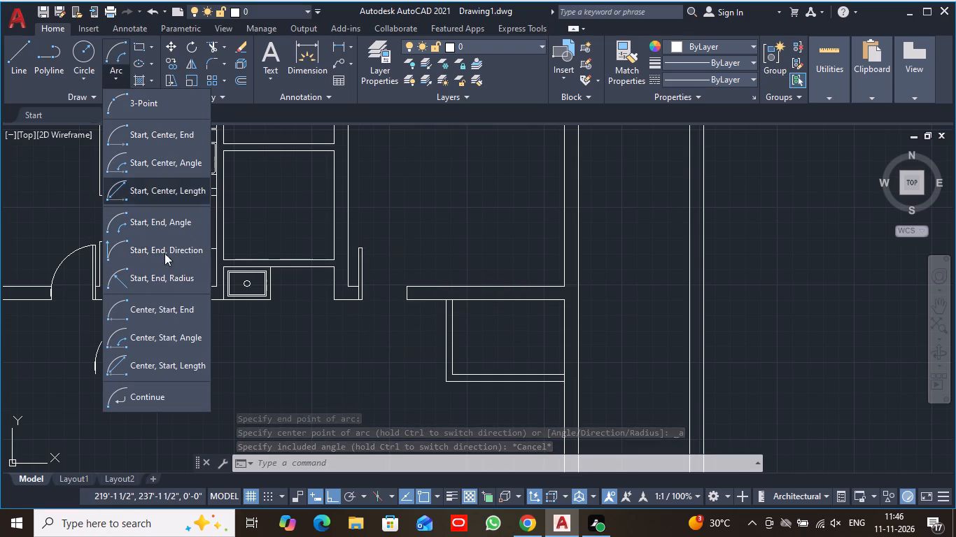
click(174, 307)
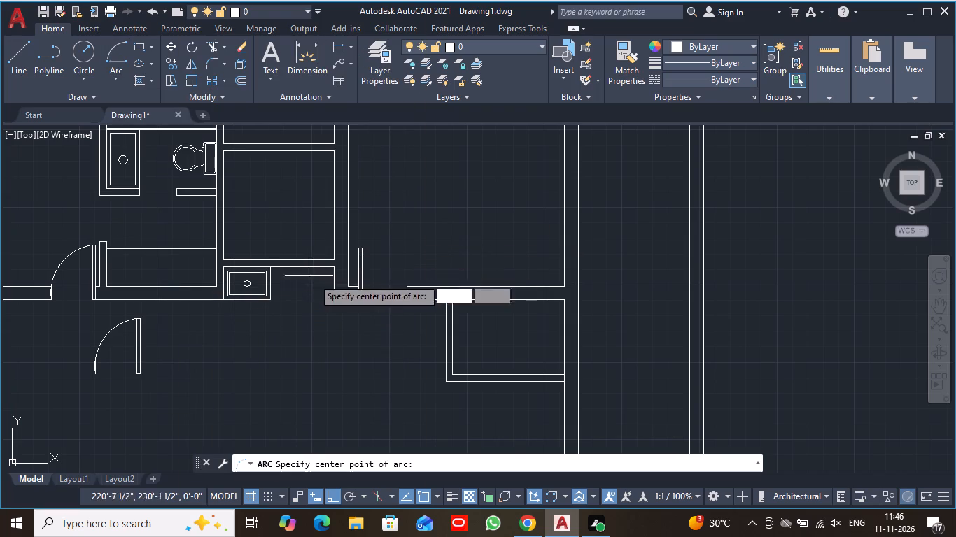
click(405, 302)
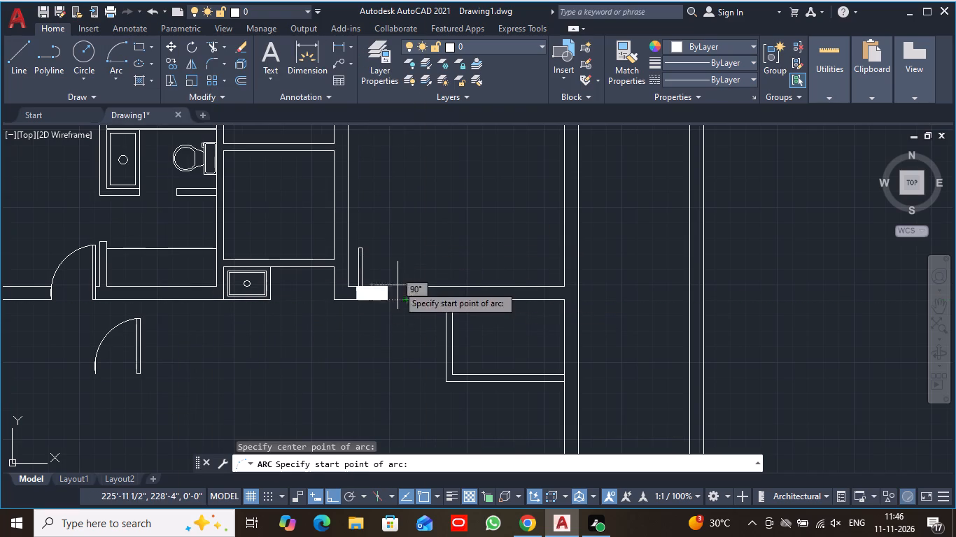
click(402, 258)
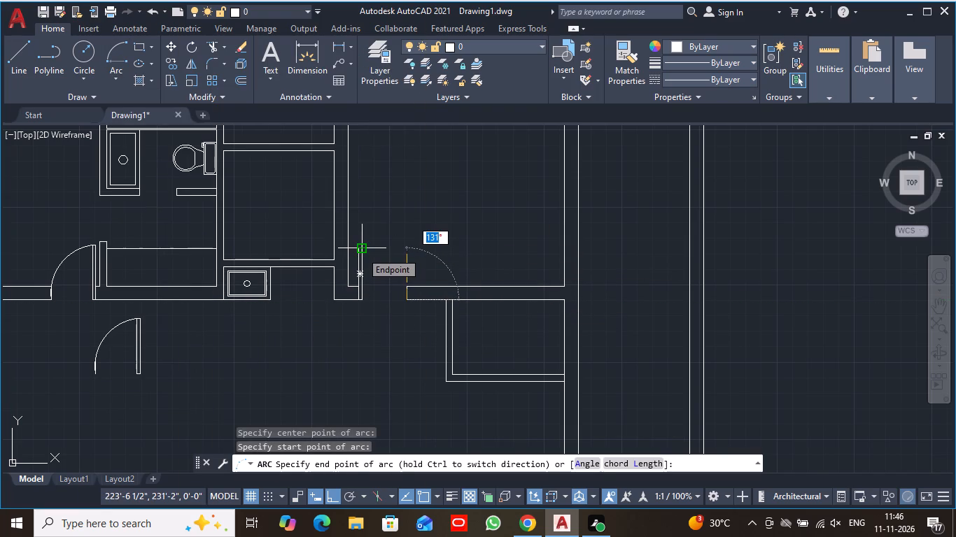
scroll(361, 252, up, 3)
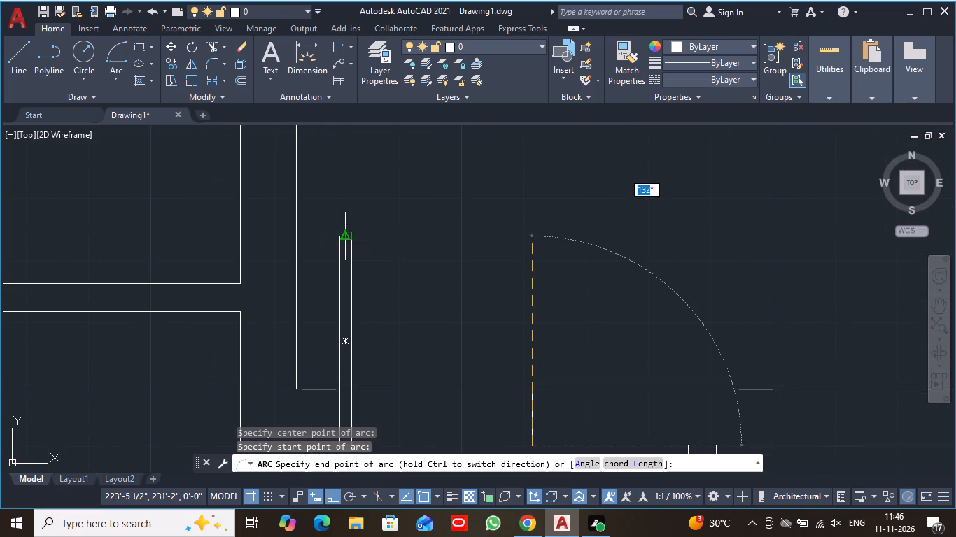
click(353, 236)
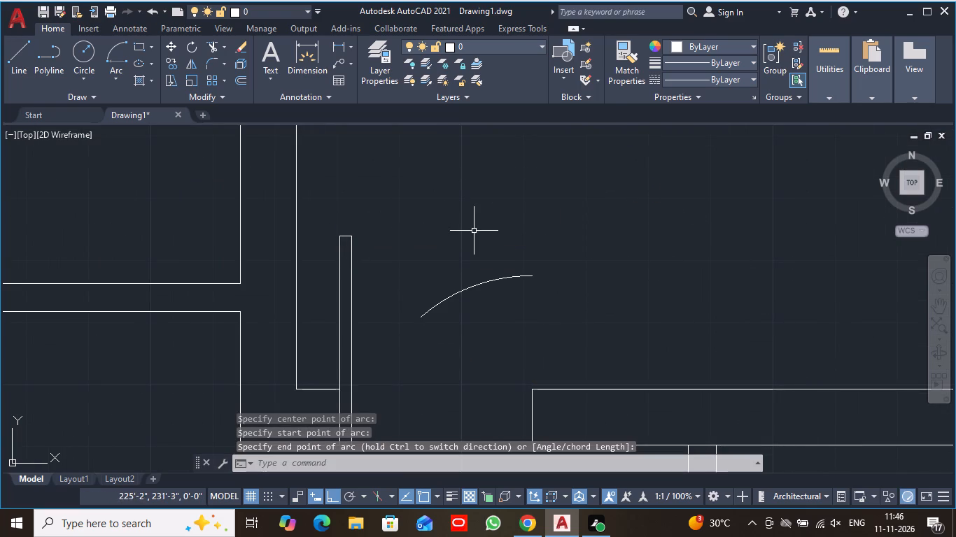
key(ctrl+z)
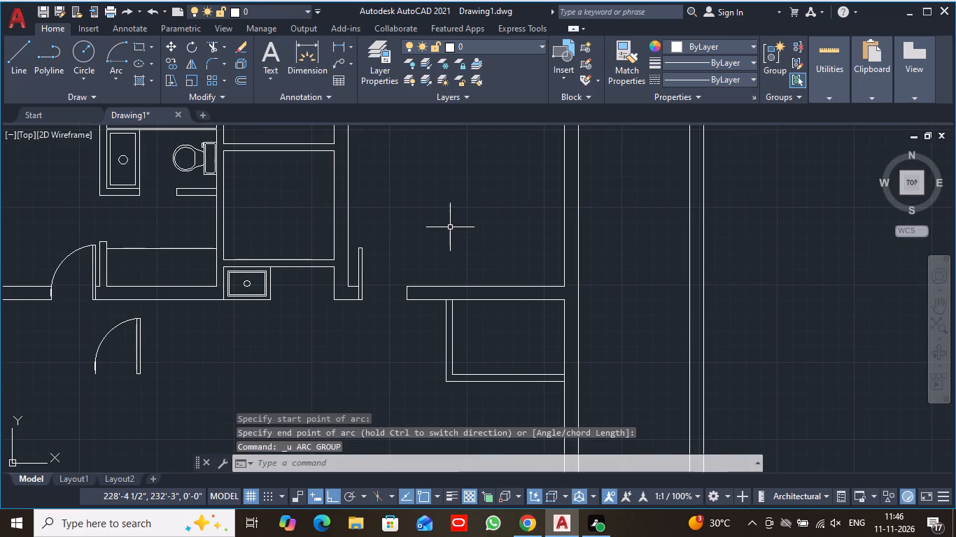
Draw the swing arc for the new door leaf in the northeast room's doorway.
scroll(126, 353, up, 1)
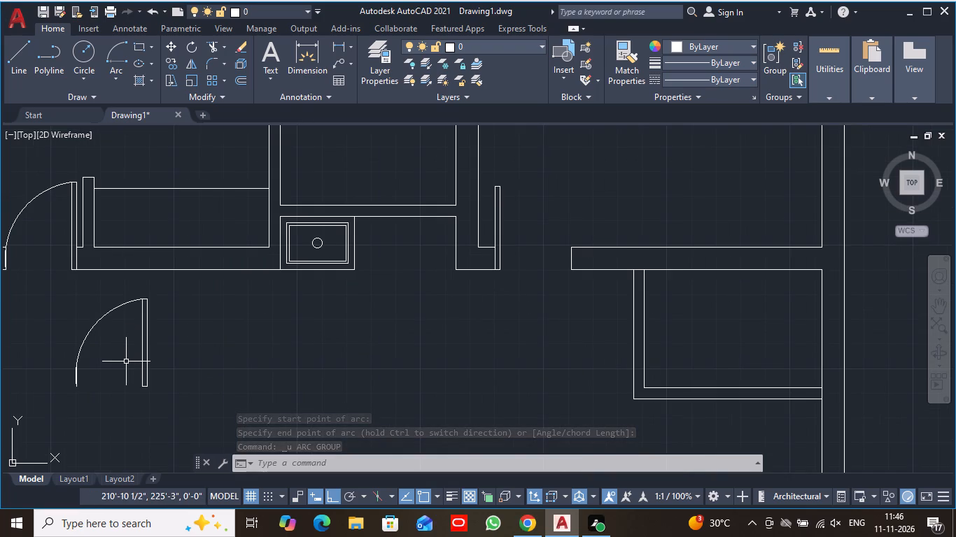
click(120, 81)
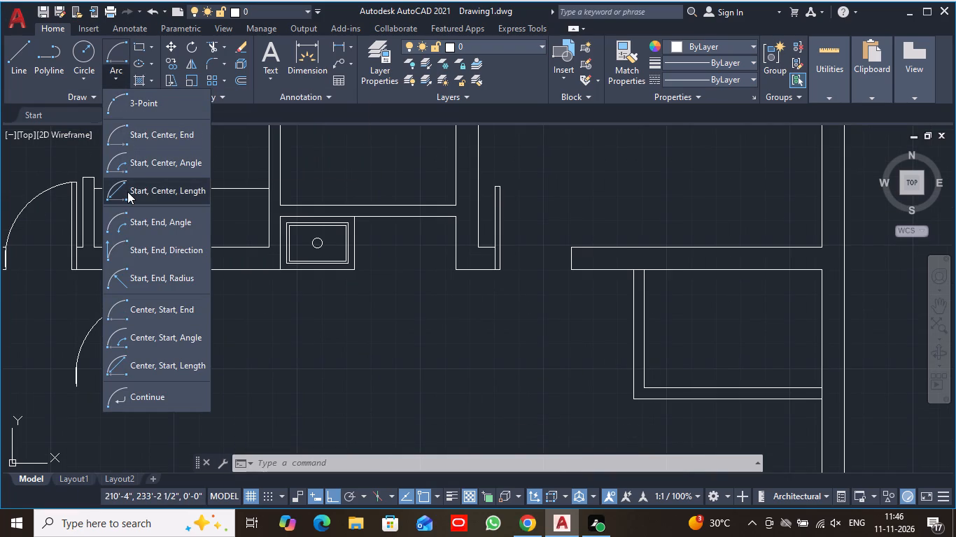
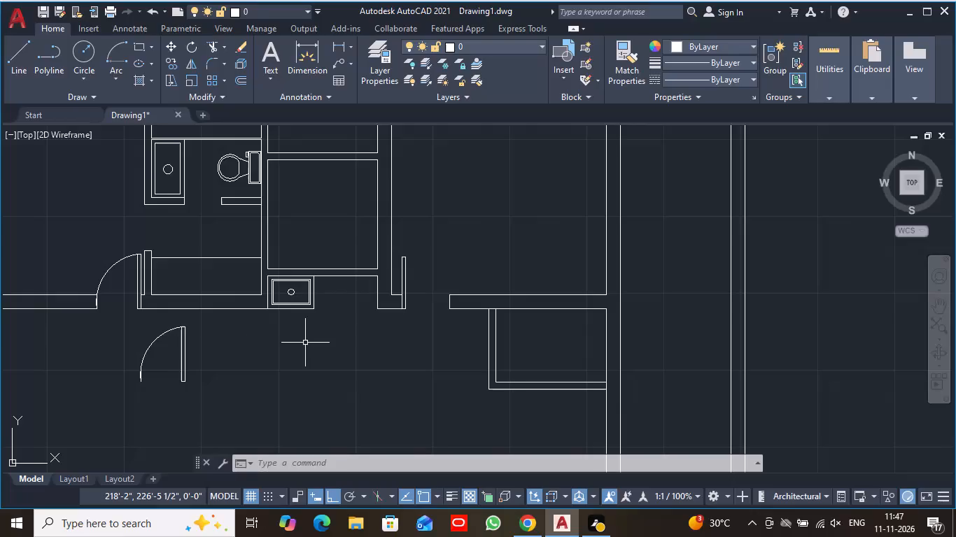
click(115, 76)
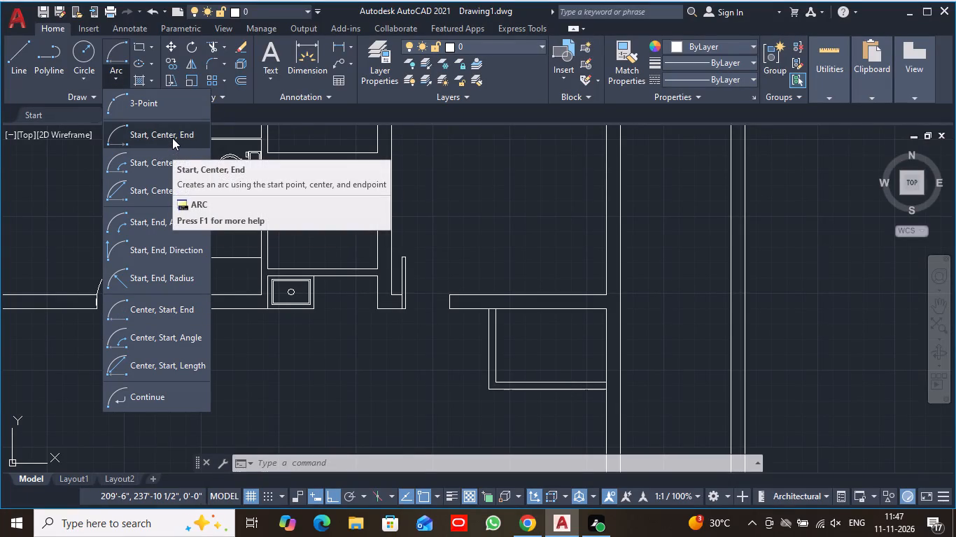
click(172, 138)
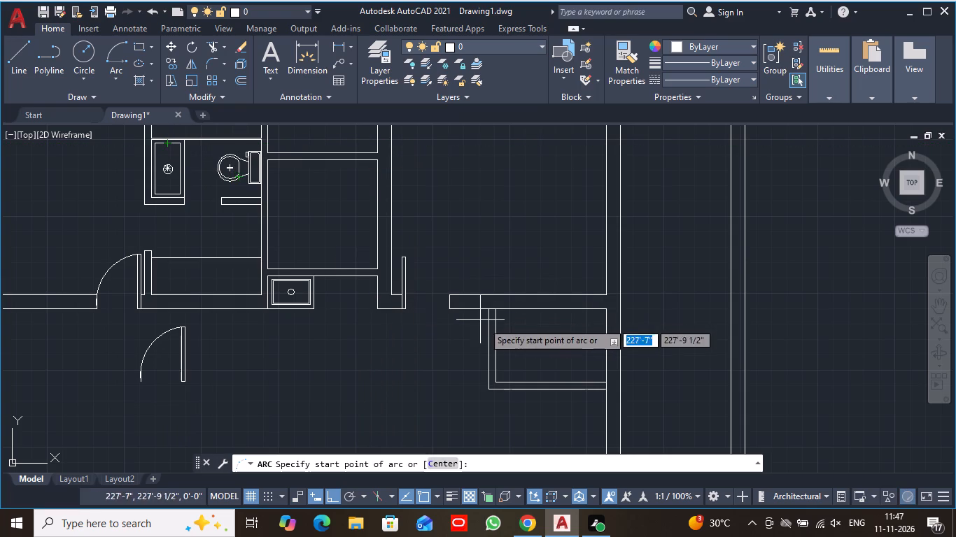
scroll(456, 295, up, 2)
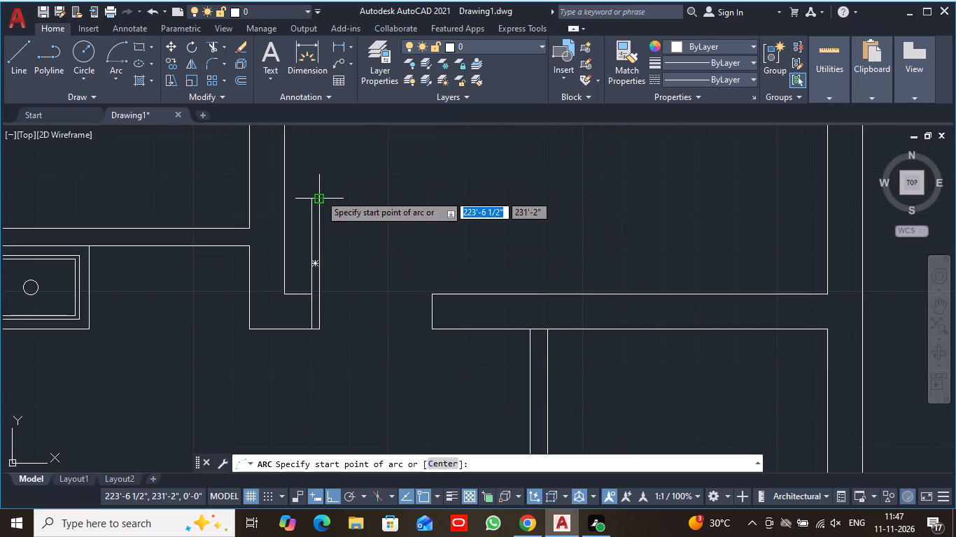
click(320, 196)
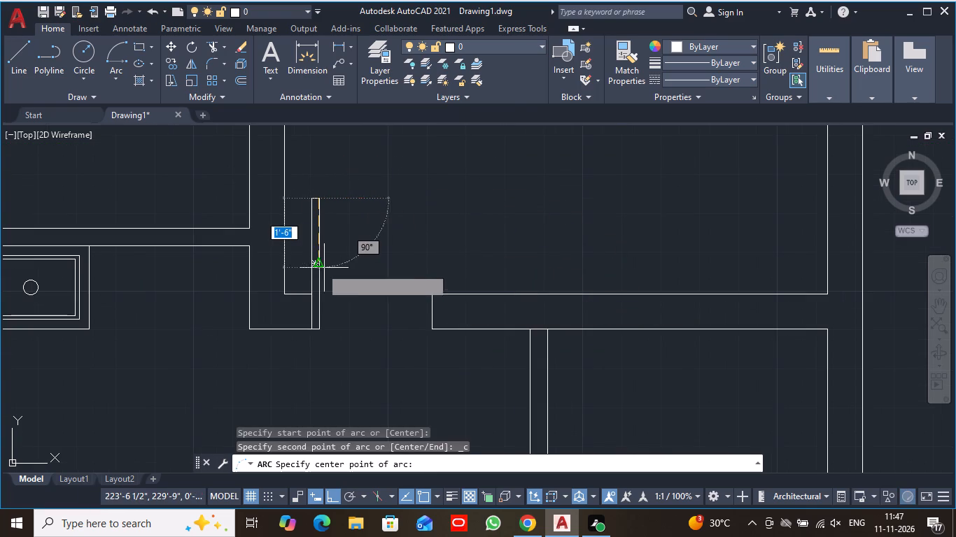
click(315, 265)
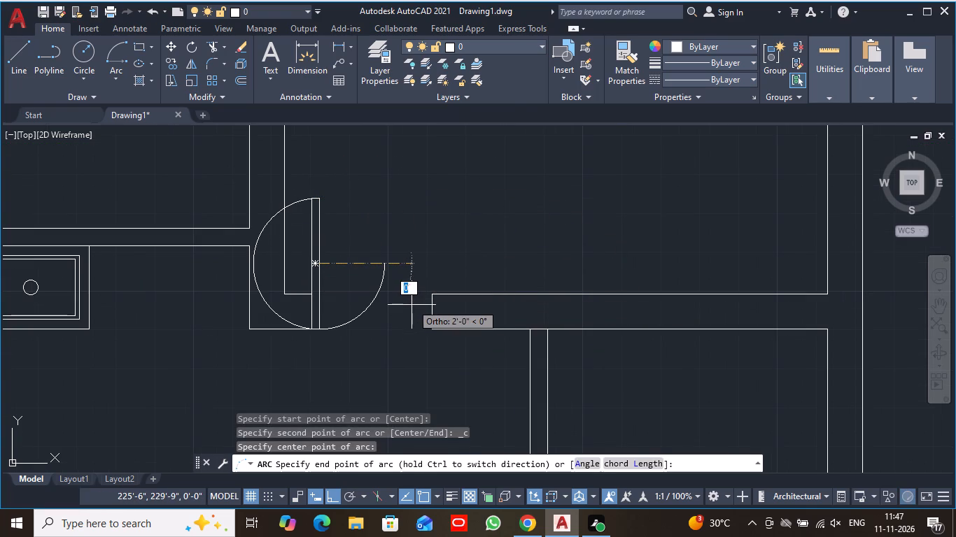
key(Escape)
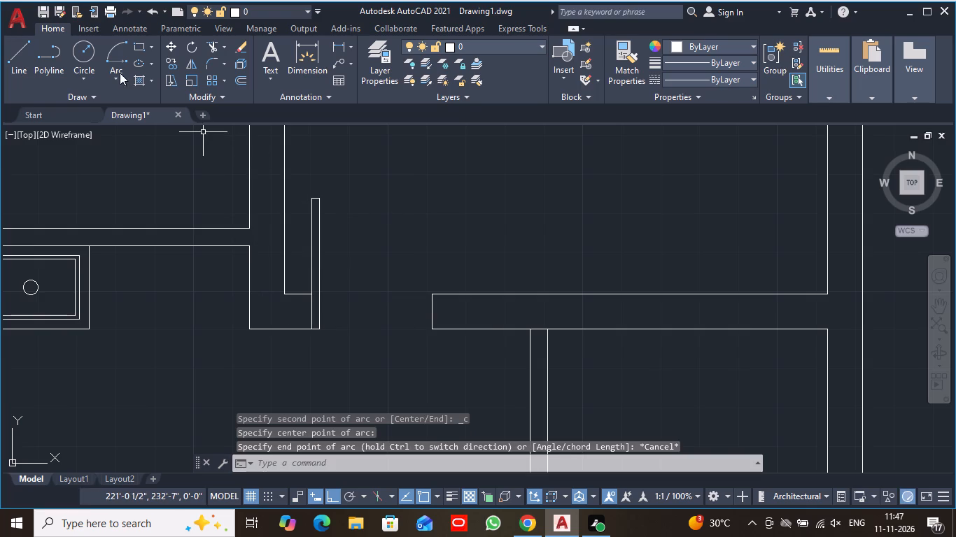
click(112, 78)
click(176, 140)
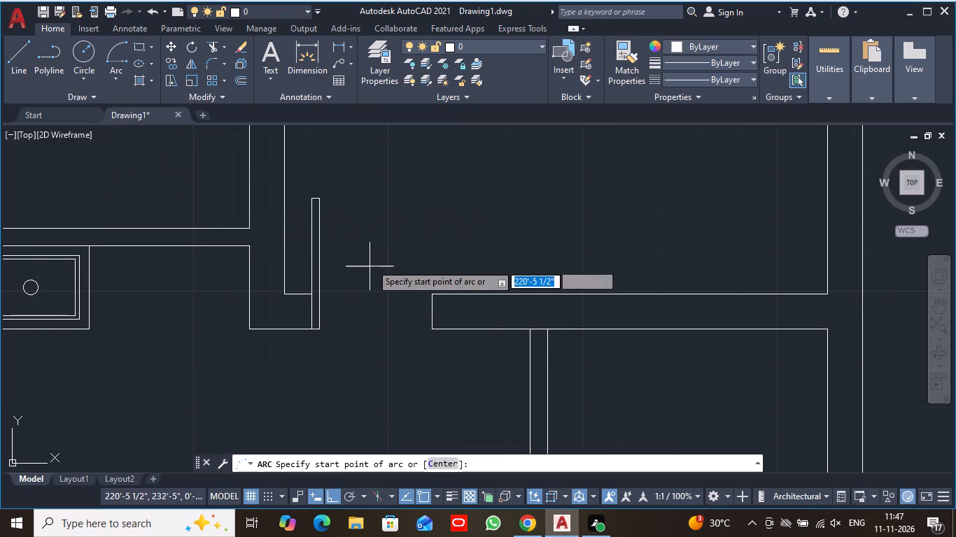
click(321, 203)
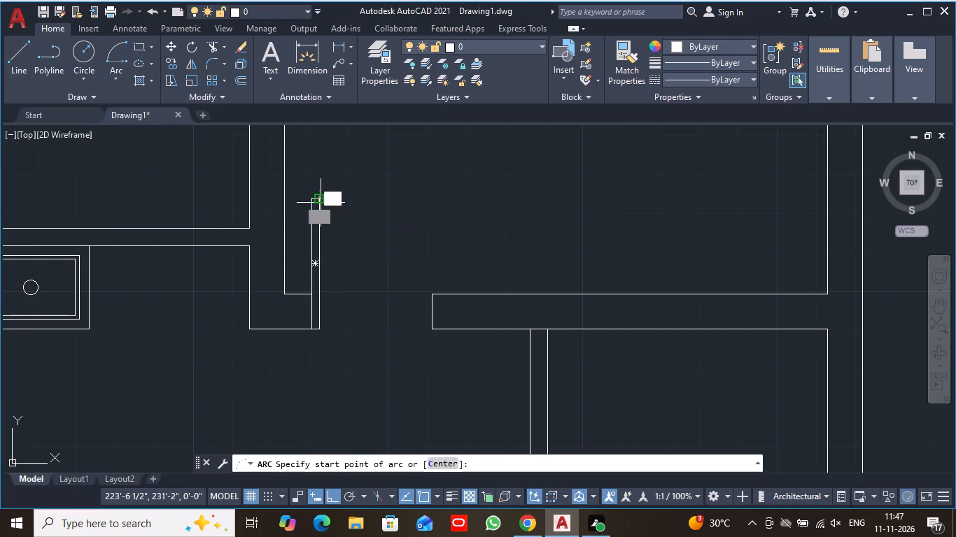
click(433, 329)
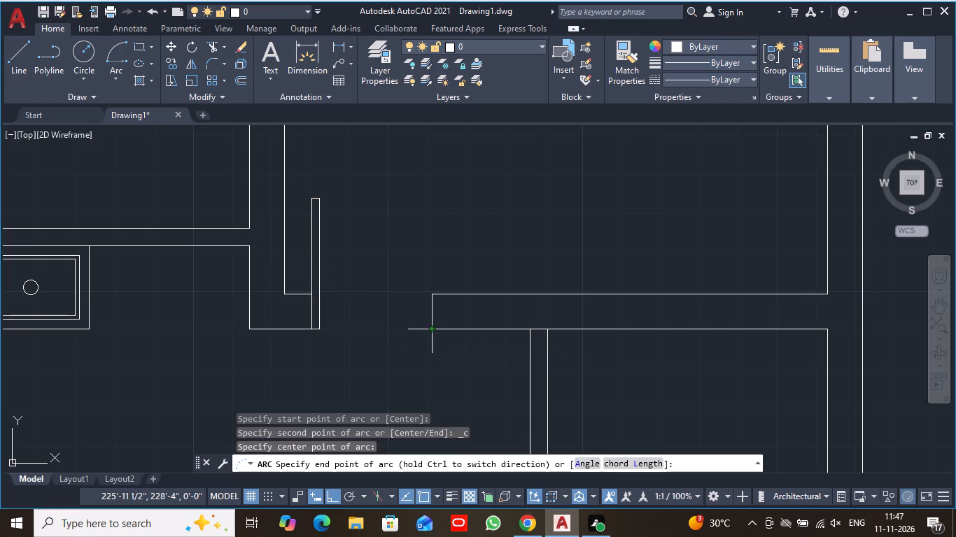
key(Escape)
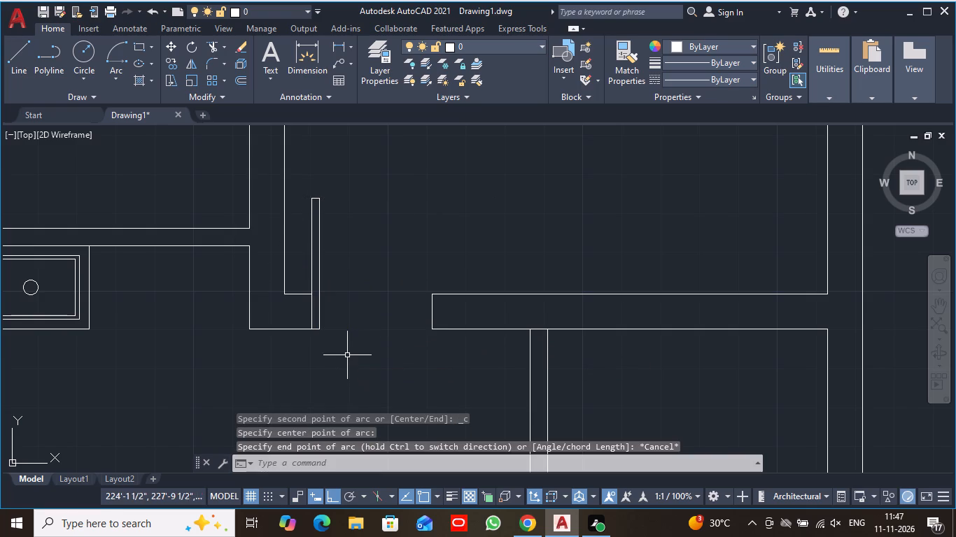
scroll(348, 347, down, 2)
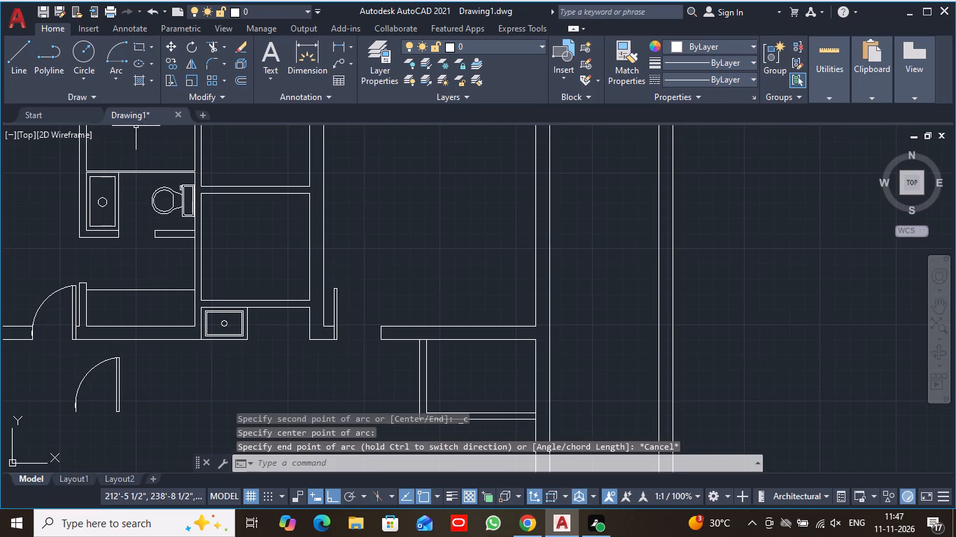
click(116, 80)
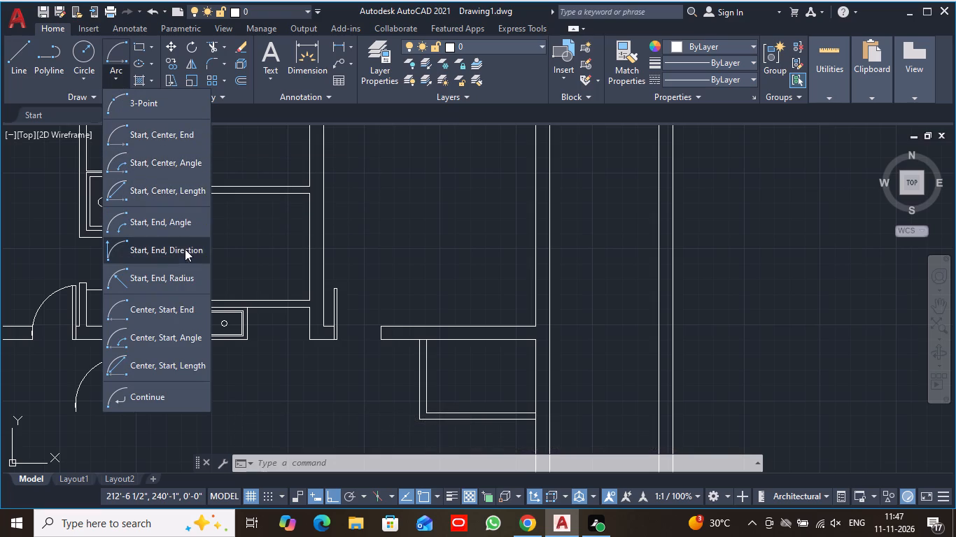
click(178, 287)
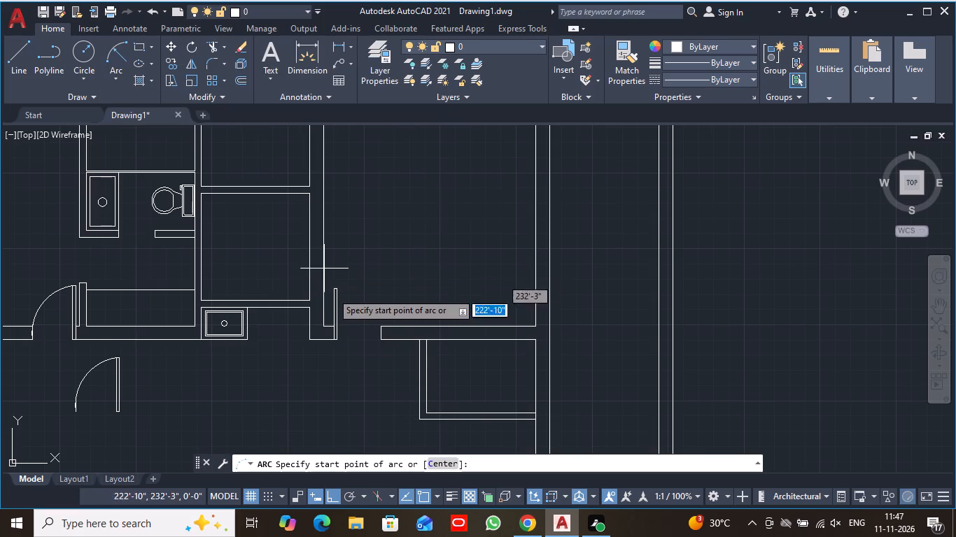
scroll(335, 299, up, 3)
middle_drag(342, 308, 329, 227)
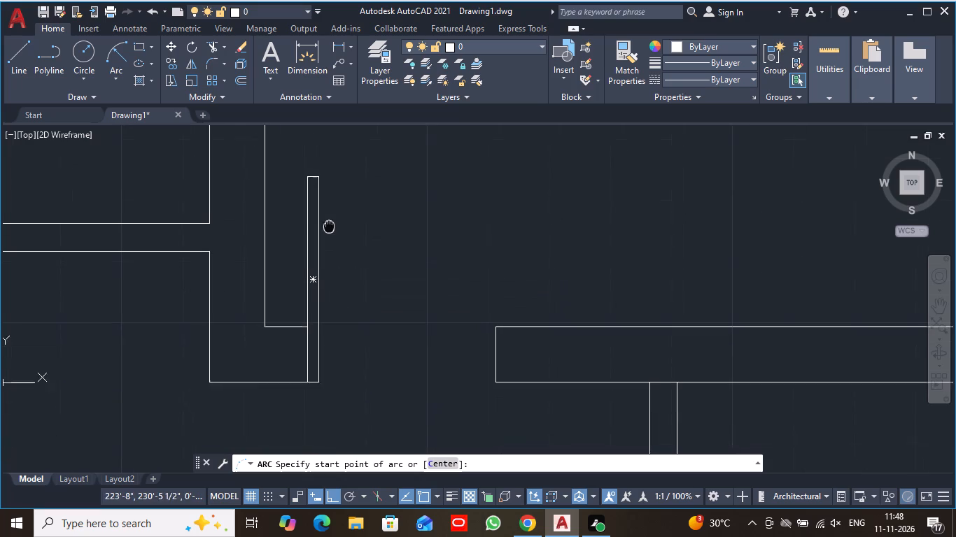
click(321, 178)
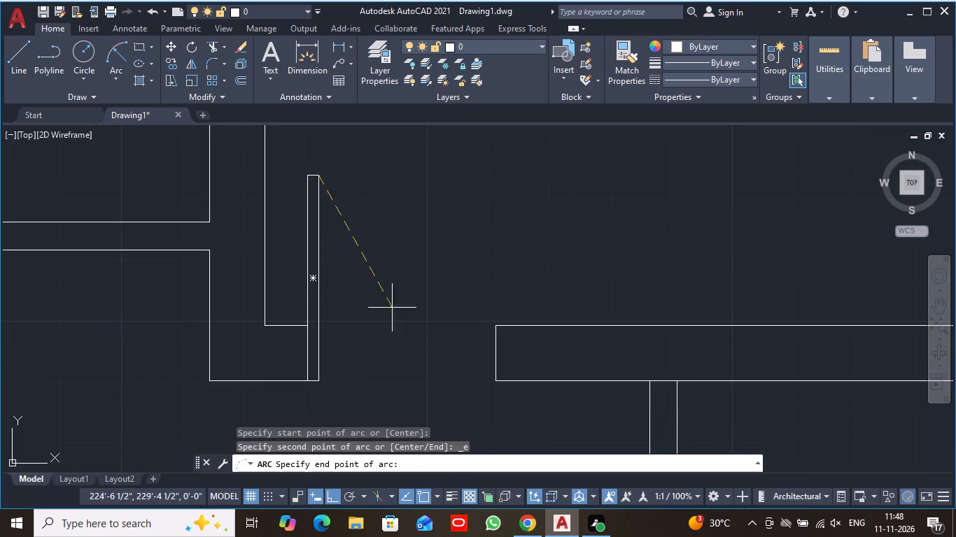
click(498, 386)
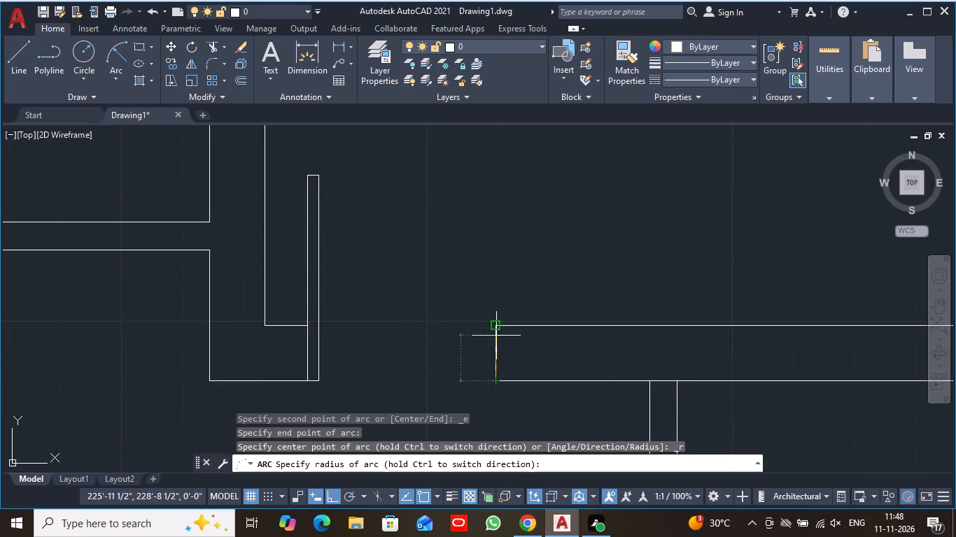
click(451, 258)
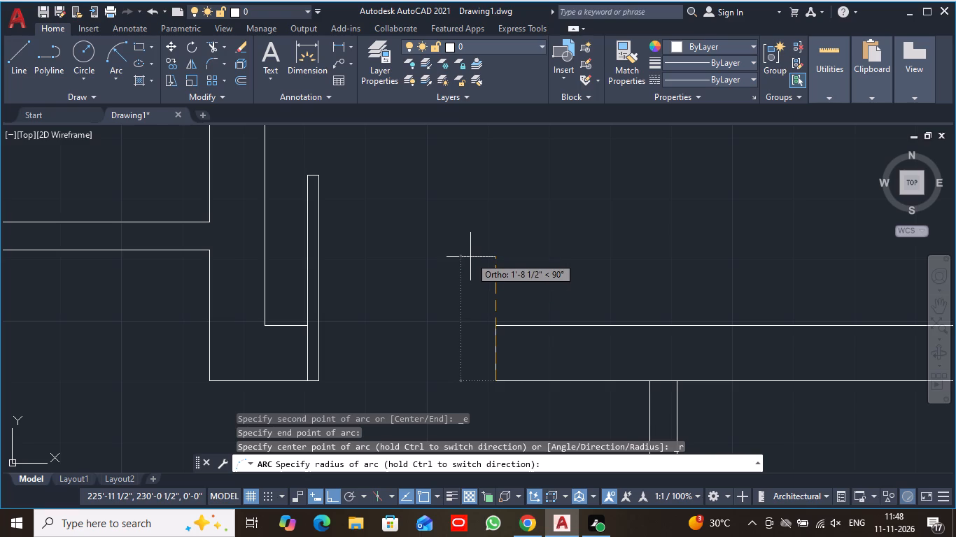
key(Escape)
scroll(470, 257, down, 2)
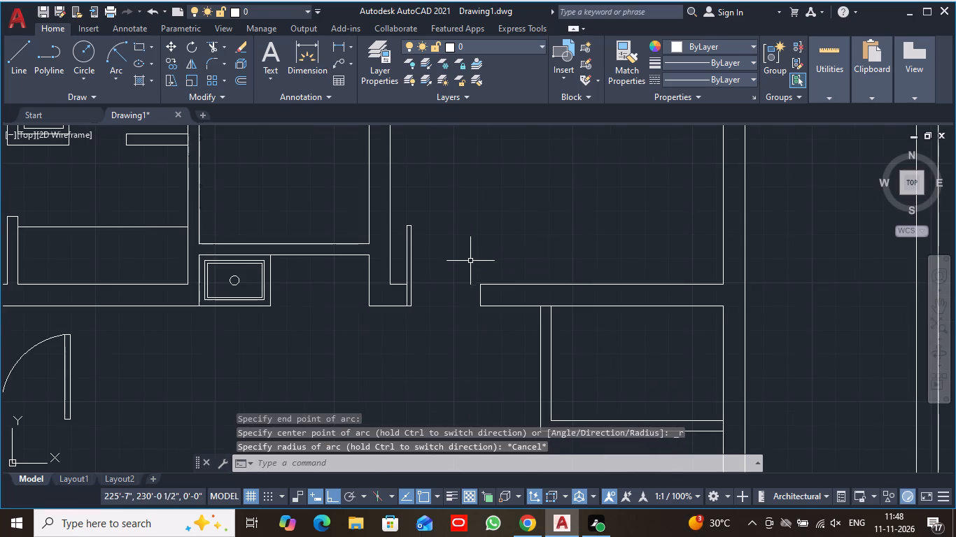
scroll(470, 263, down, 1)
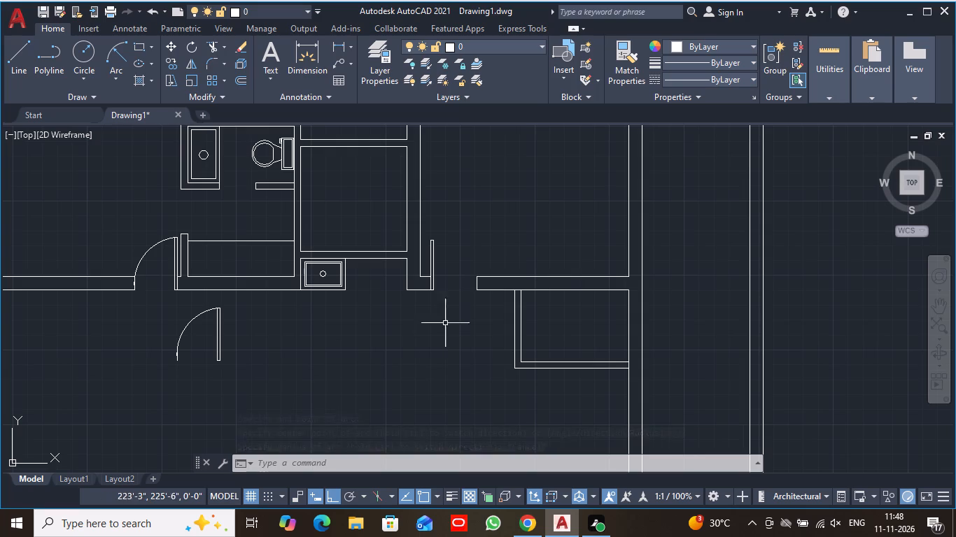
Delete the door leaf rectangle standing at the west jamb of the northeast room's doorway, east of the sink.
click(435, 260)
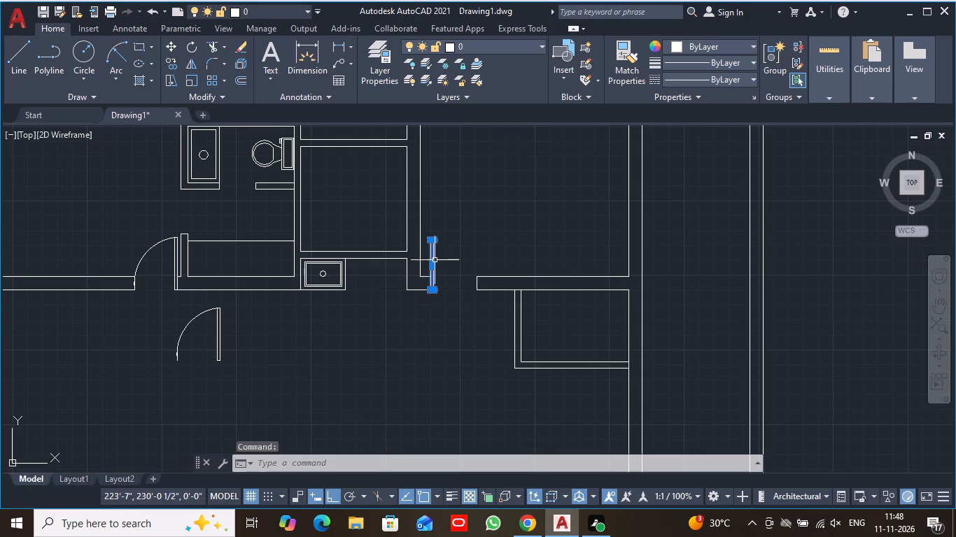
key(Delete)
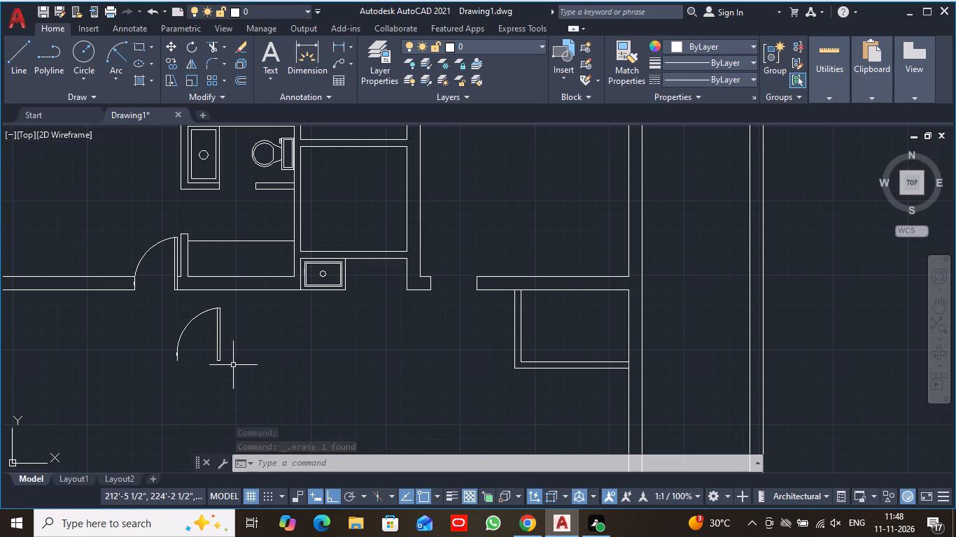
Mirror the spare door with its leaf and swing arc about a vertical line just east of it, keeping the original.
click(168, 302)
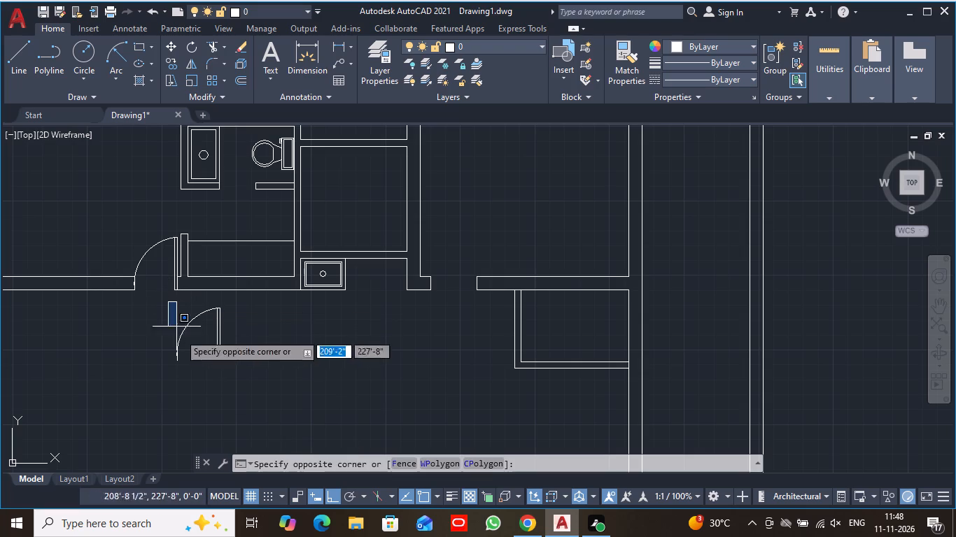
click(235, 371)
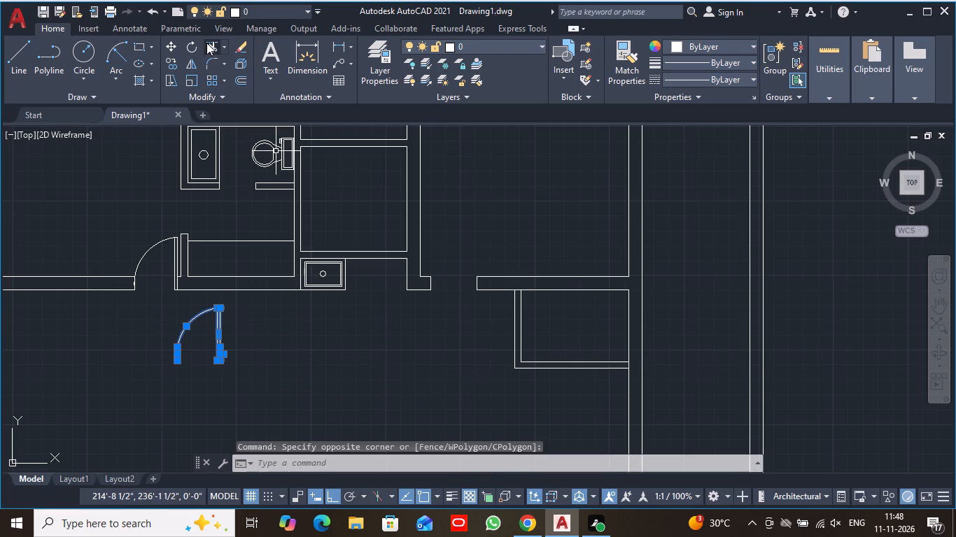
click(190, 64)
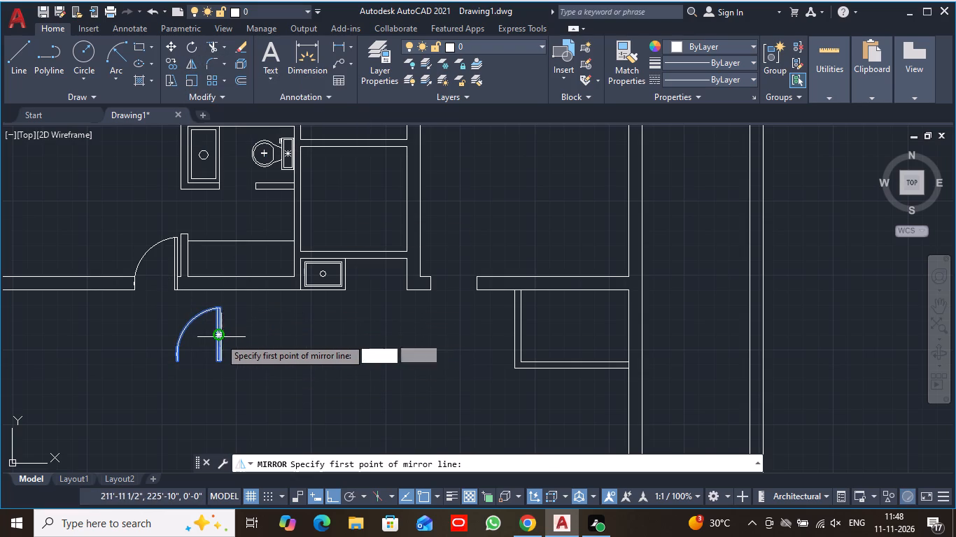
click(236, 334)
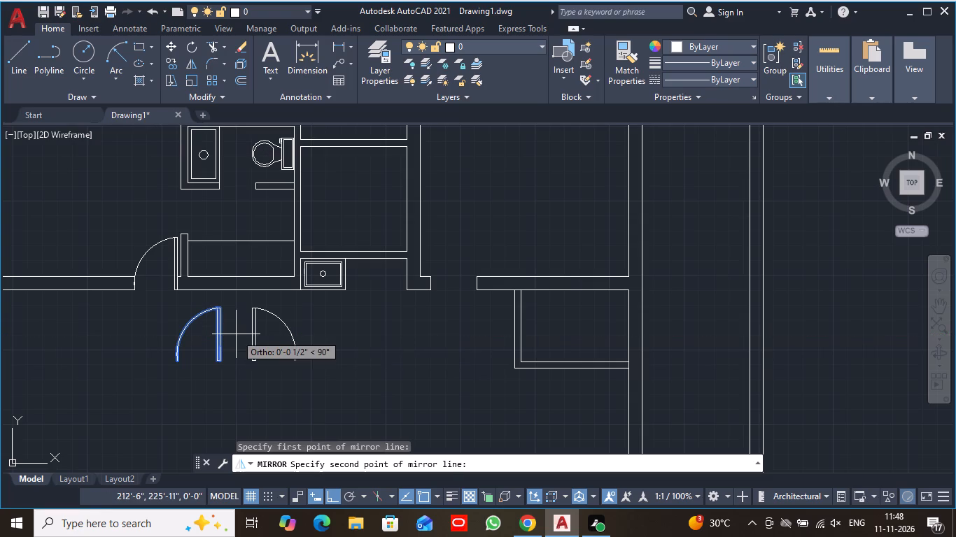
click(238, 378)
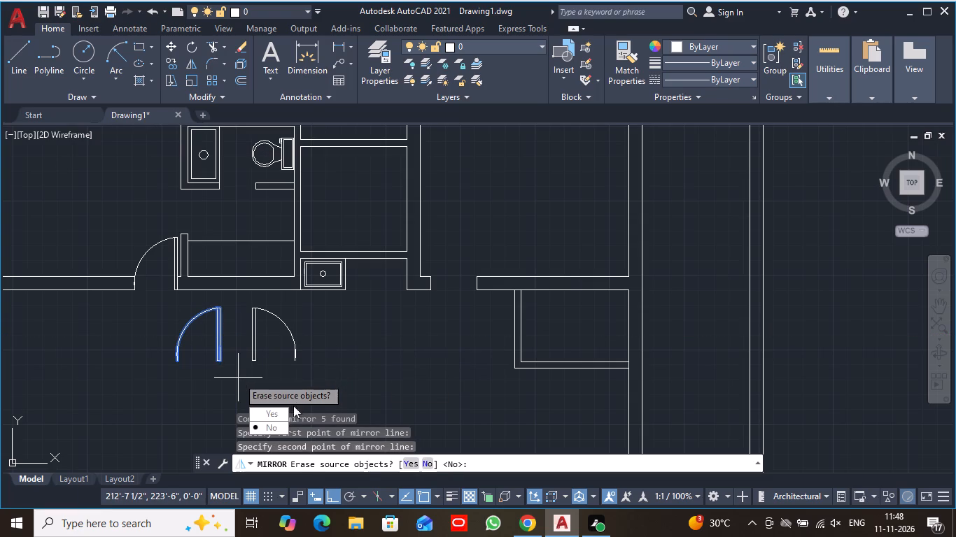
drag(270, 426, 238, 378)
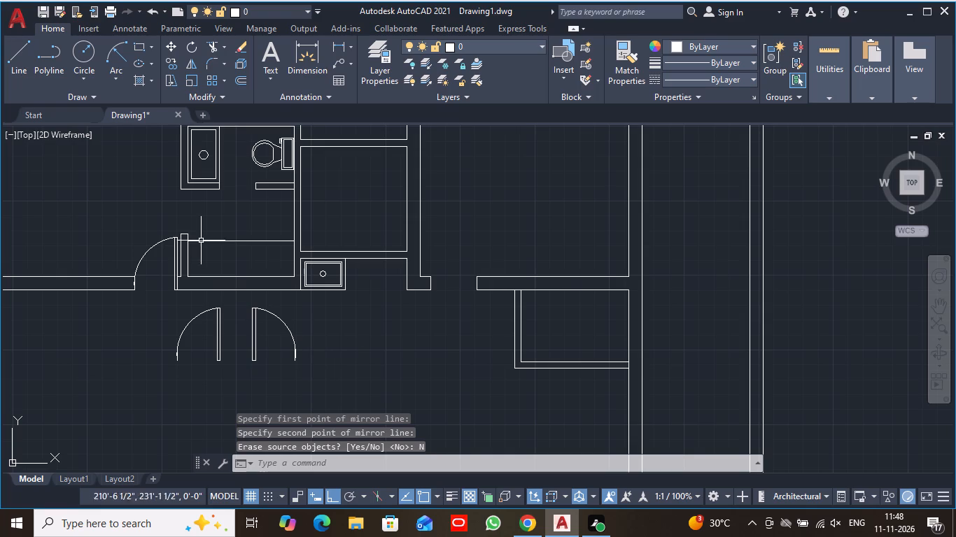
Move the mirrored leaf and arc, with Ortho off, from the leaf's southwest corner to the south corner of the northeast doorway's west jamb.
click(169, 48)
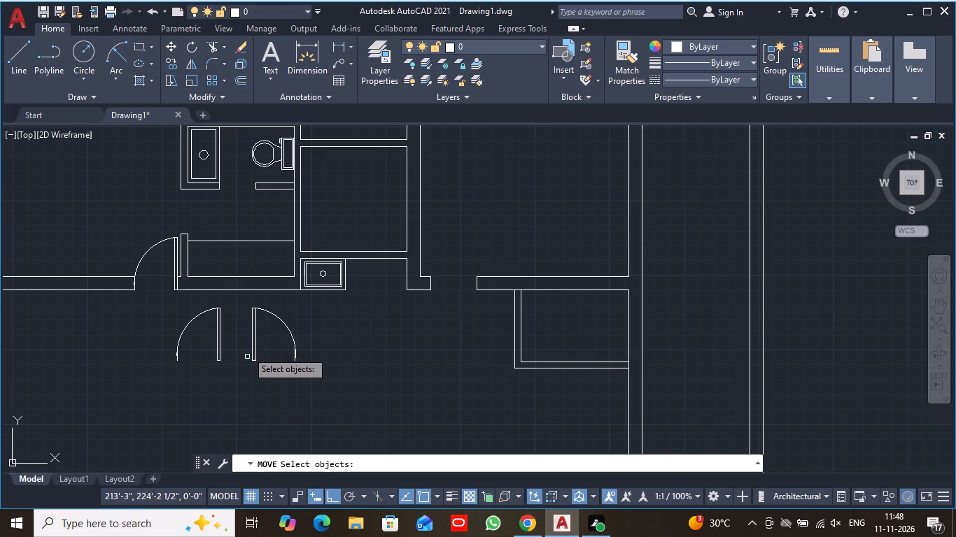
click(255, 331)
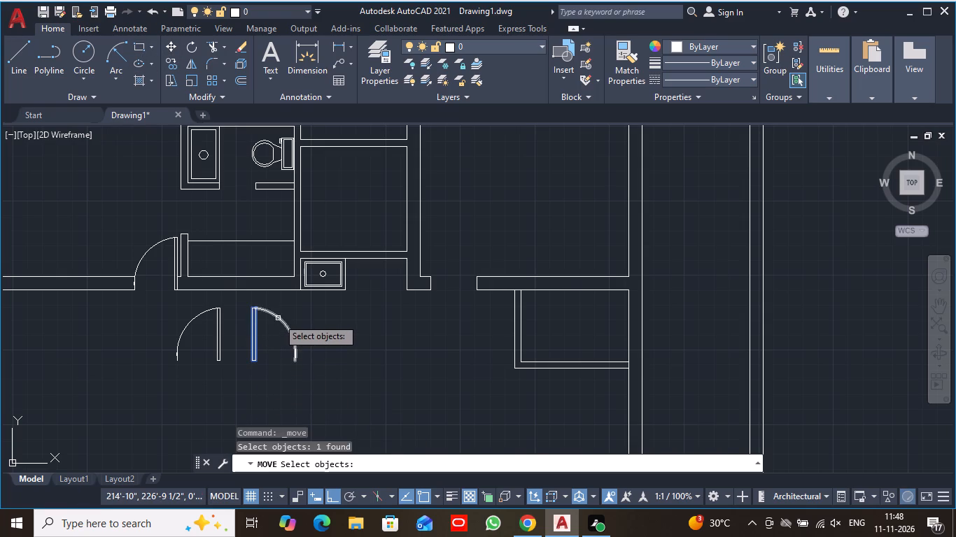
click(278, 318)
key(Return)
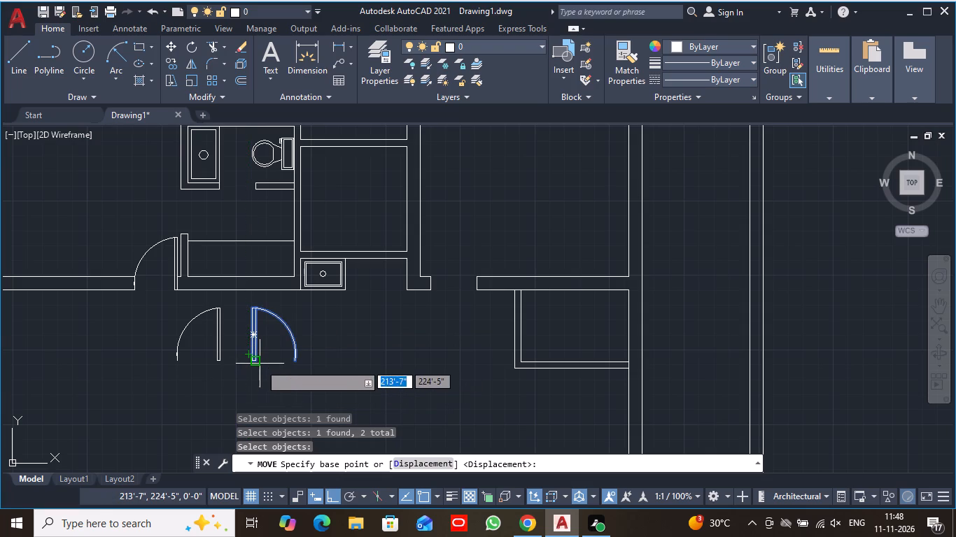
scroll(260, 364, up, 4)
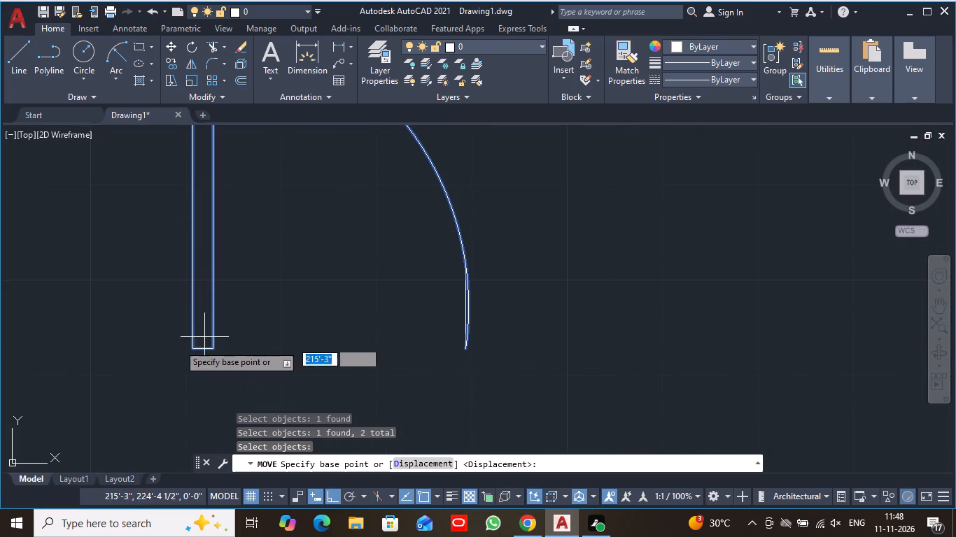
click(190, 346)
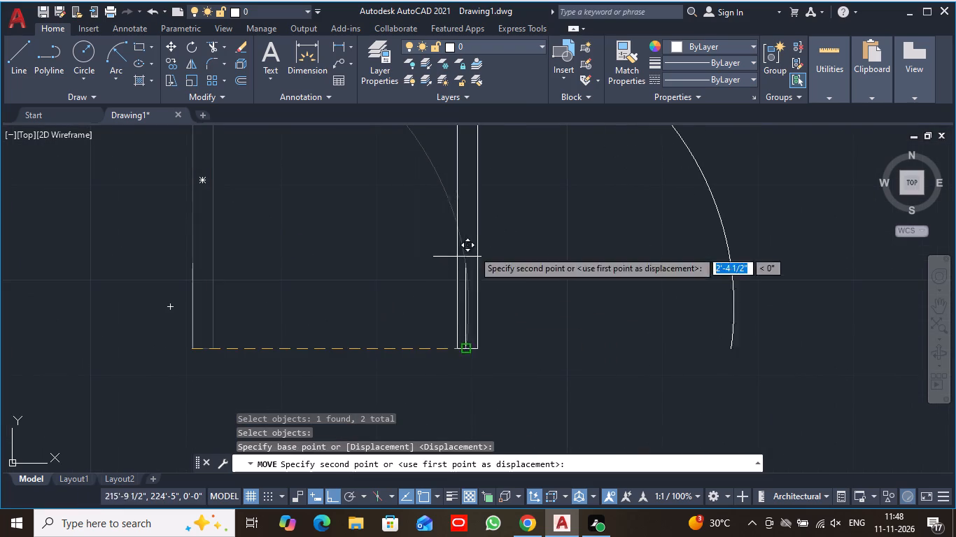
scroll(505, 236, down, 2)
middle_drag(505, 236, 384, 359)
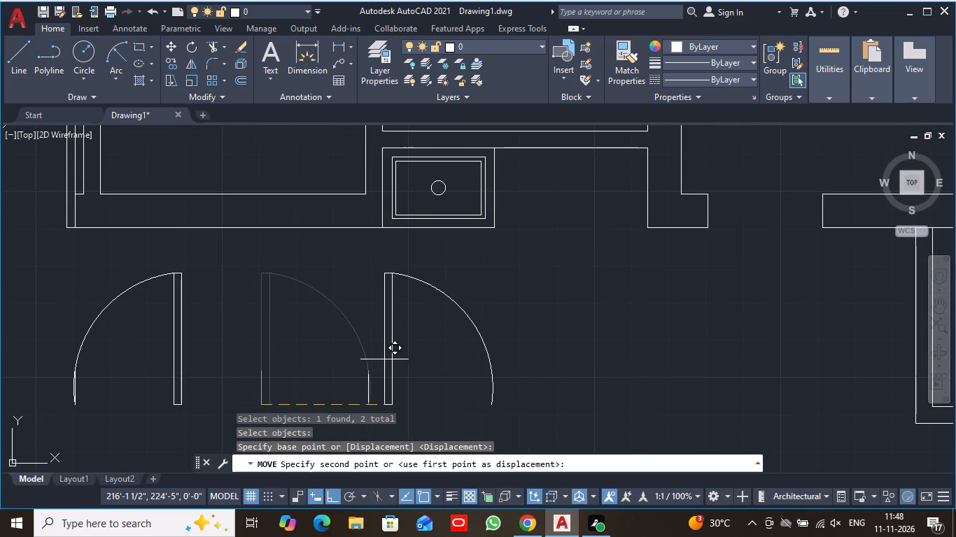
click(332, 499)
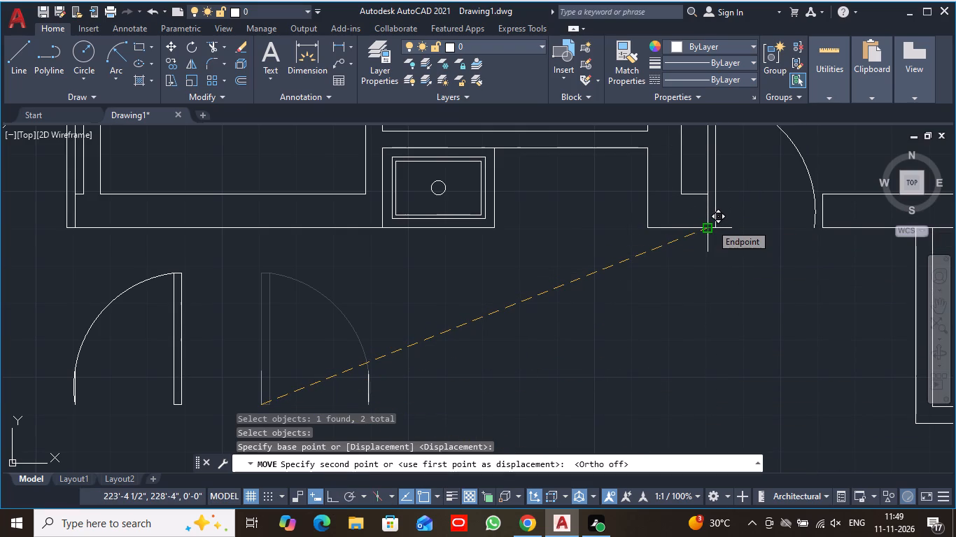
click(711, 224)
scroll(533, 351, down, 2)
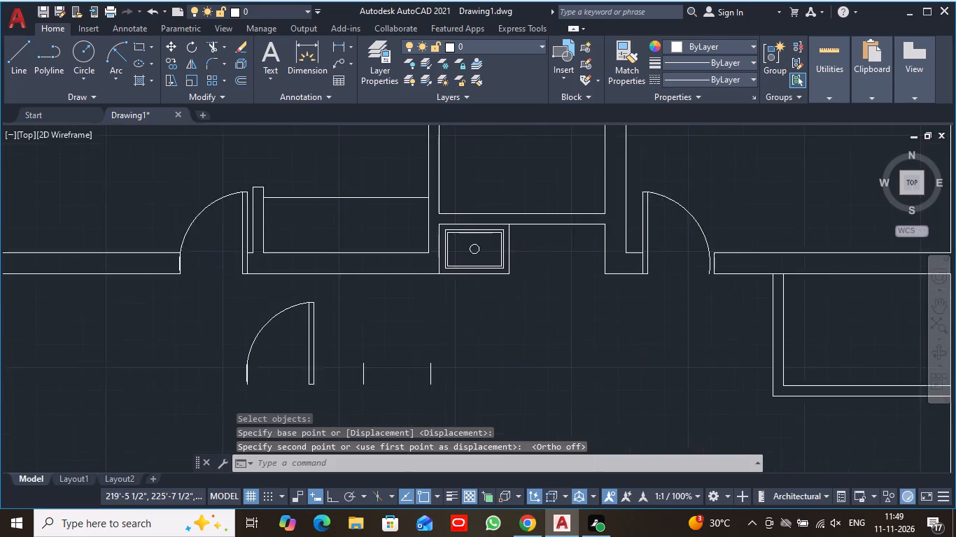
Delete the stray short vertical lines standing east of the spare door below the sink.
middle_drag(542, 349, 150, 331)
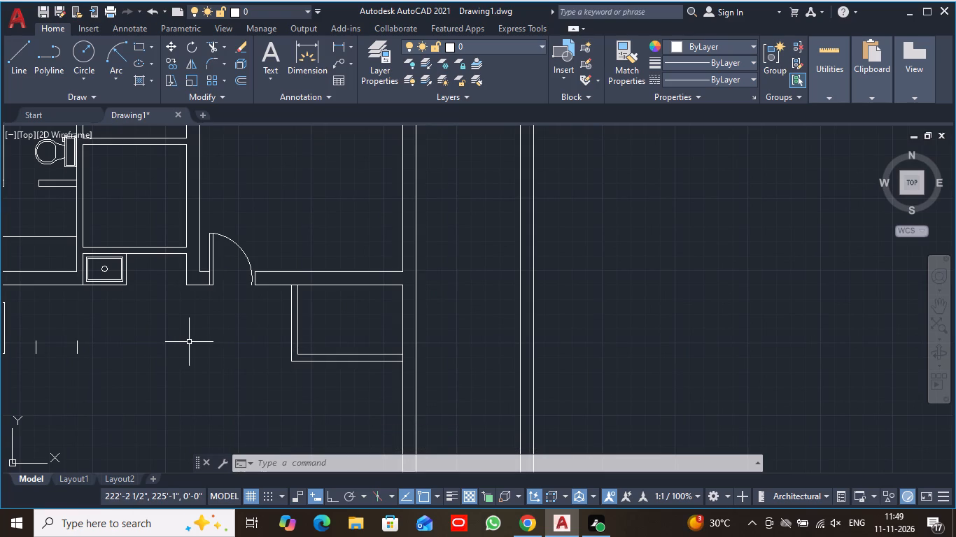
middle_drag(189, 342, 318, 322)
scroll(318, 322, down, 1)
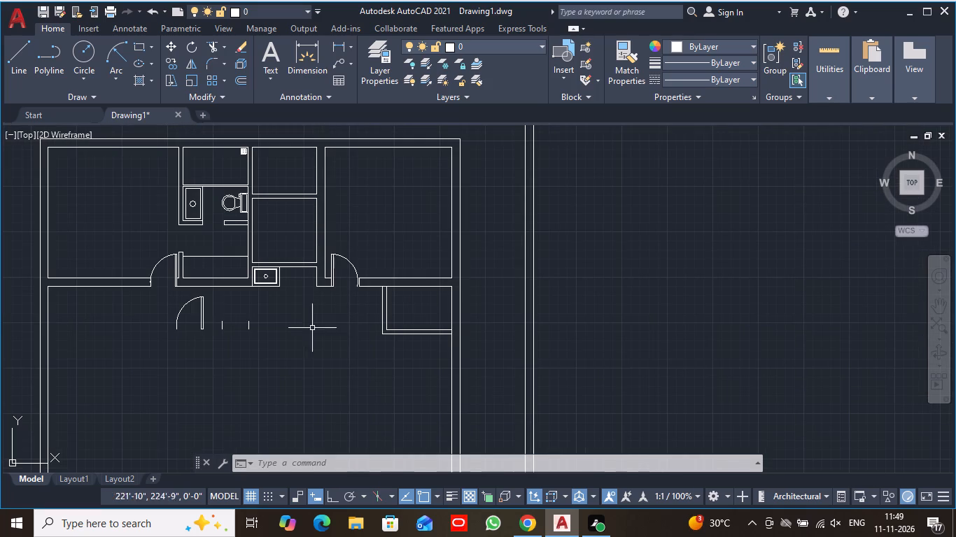
click(221, 329)
click(250, 326)
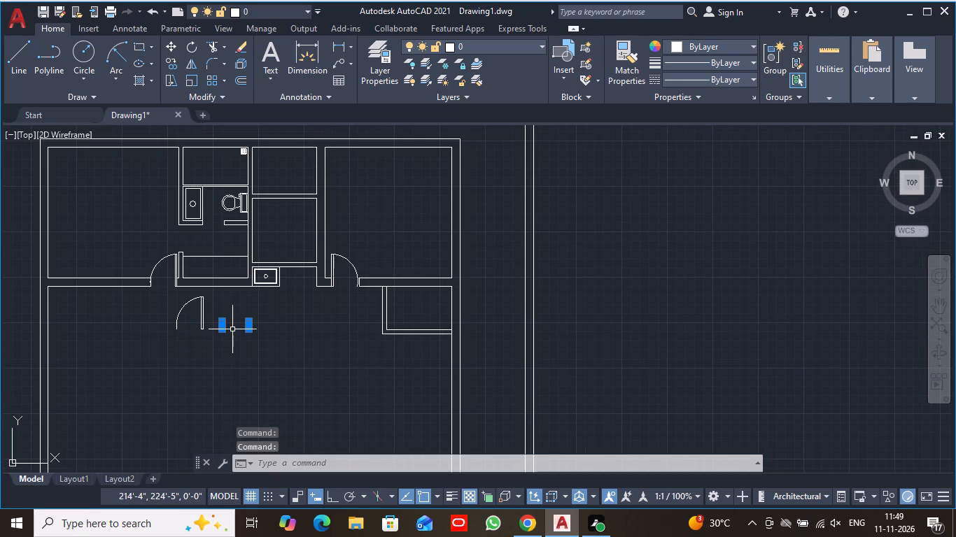
key(Delete)
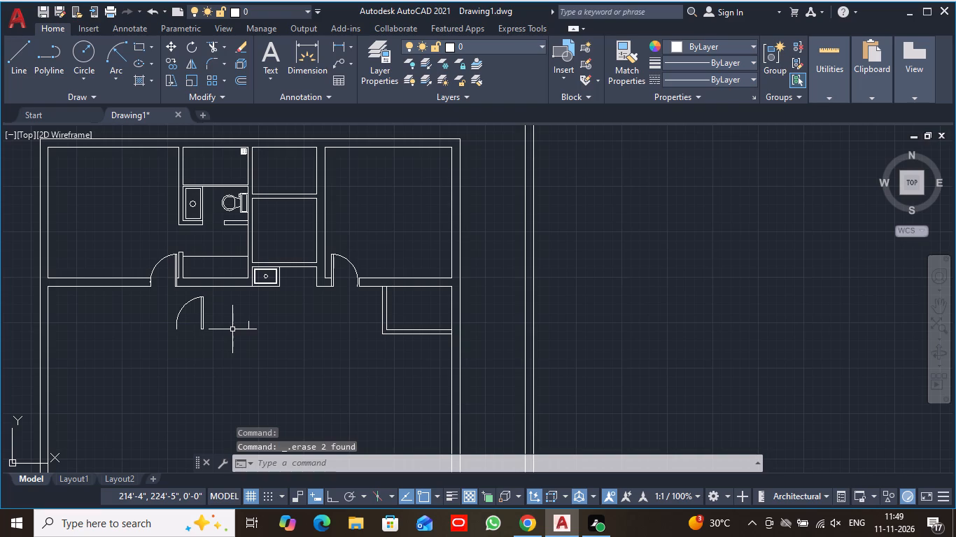
scroll(232, 329, up, 3)
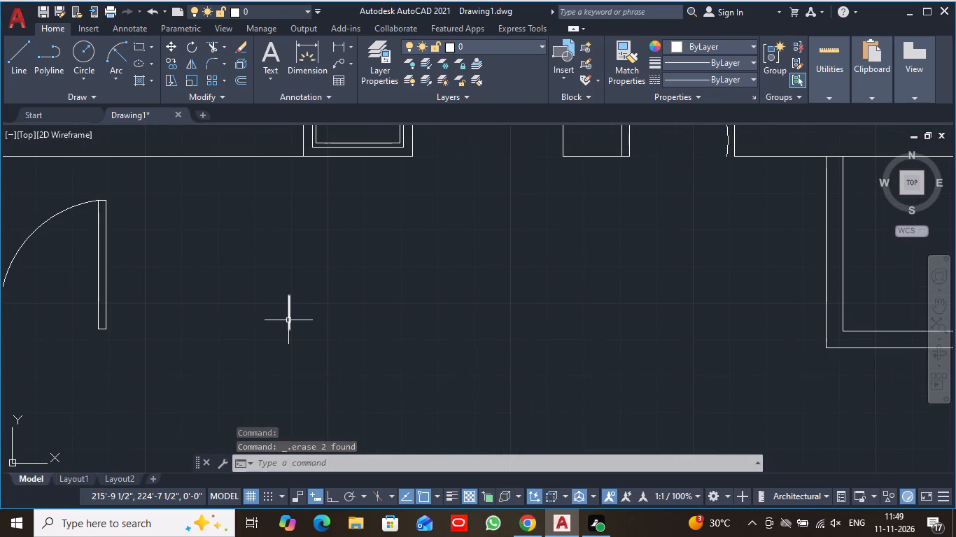
click(288, 320)
key(Delete)
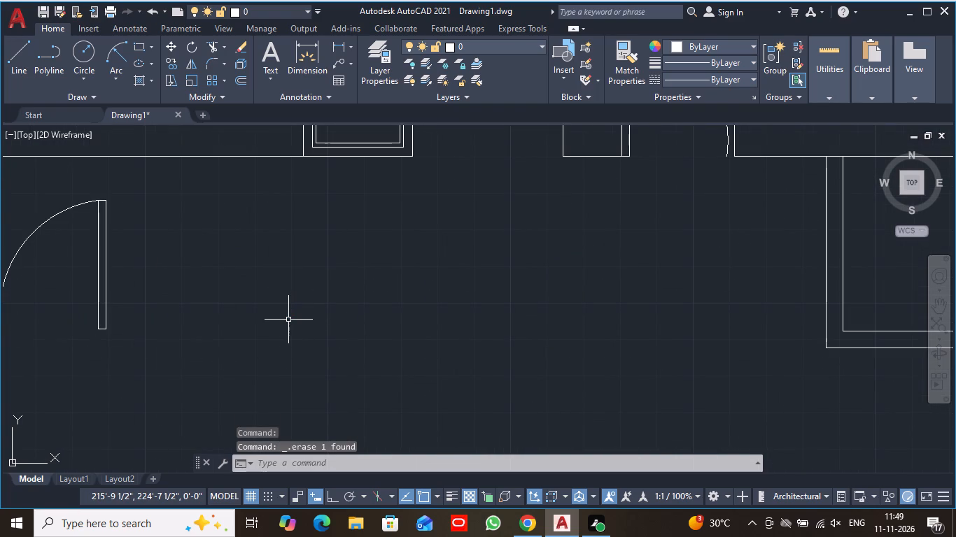
Stretch the east jamb line of the northeast room's doorway west to meet the end of the door's swing arc.
scroll(288, 320, down, 2)
middle_drag(465, 324, 67, 375)
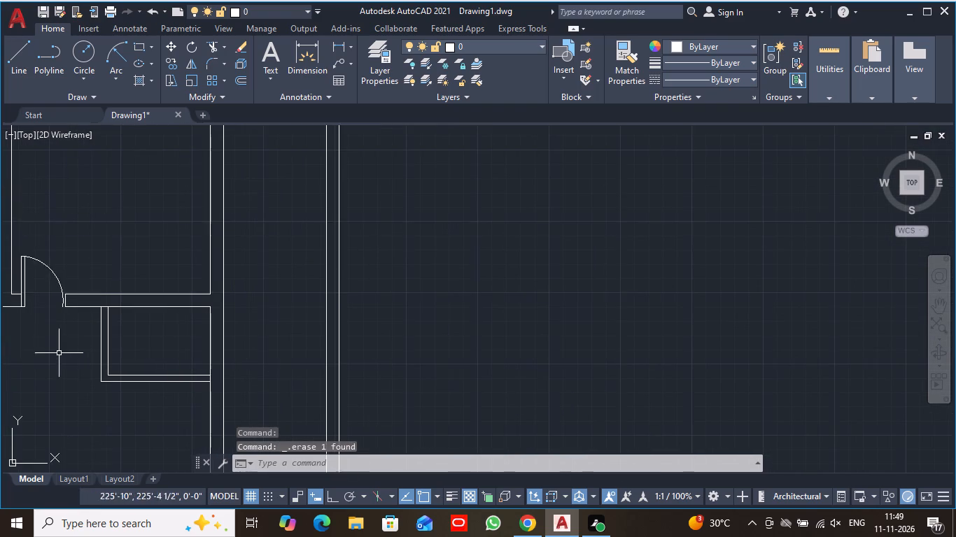
scroll(24, 322, up, 3)
middle_drag(55, 313, 112, 329)
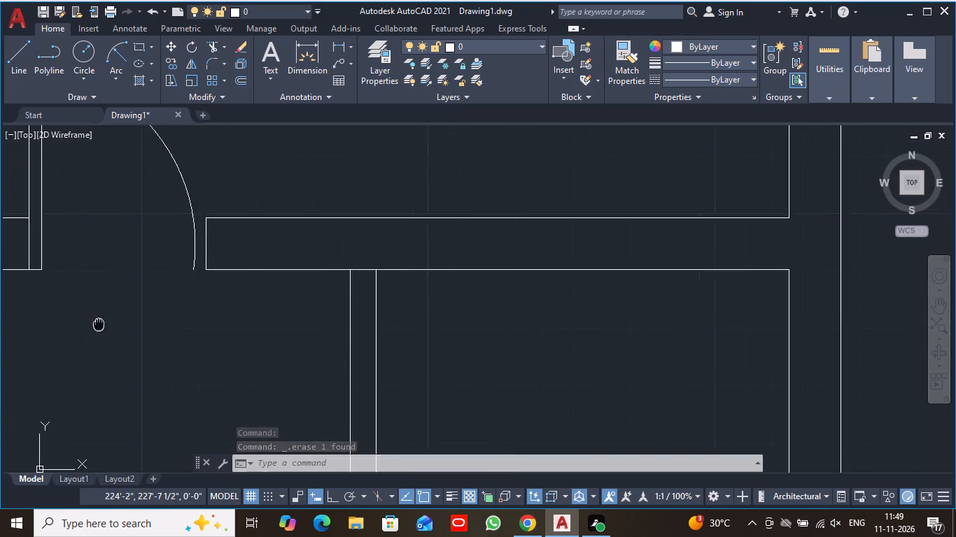
middle_drag(112, 329, 164, 361)
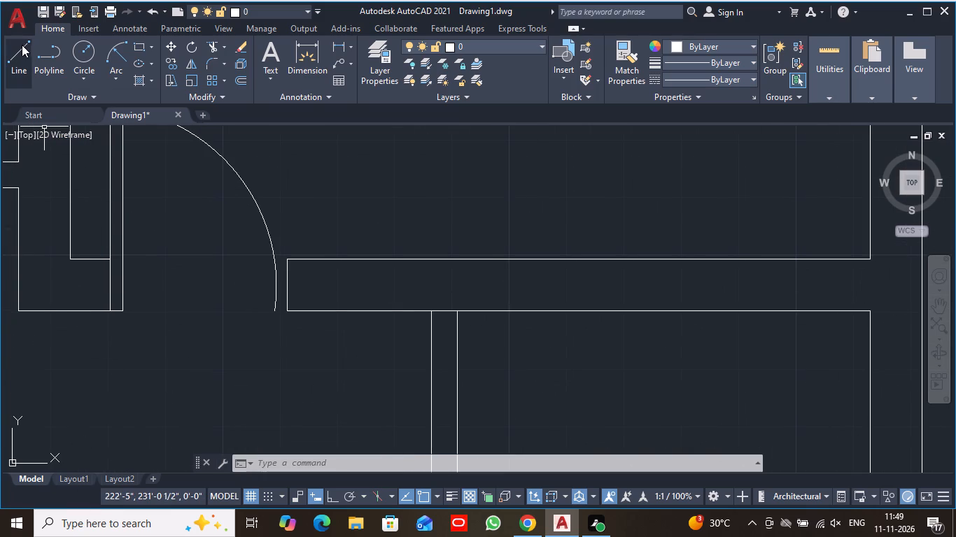
click(170, 80)
drag(281, 245, 300, 295)
click(283, 245)
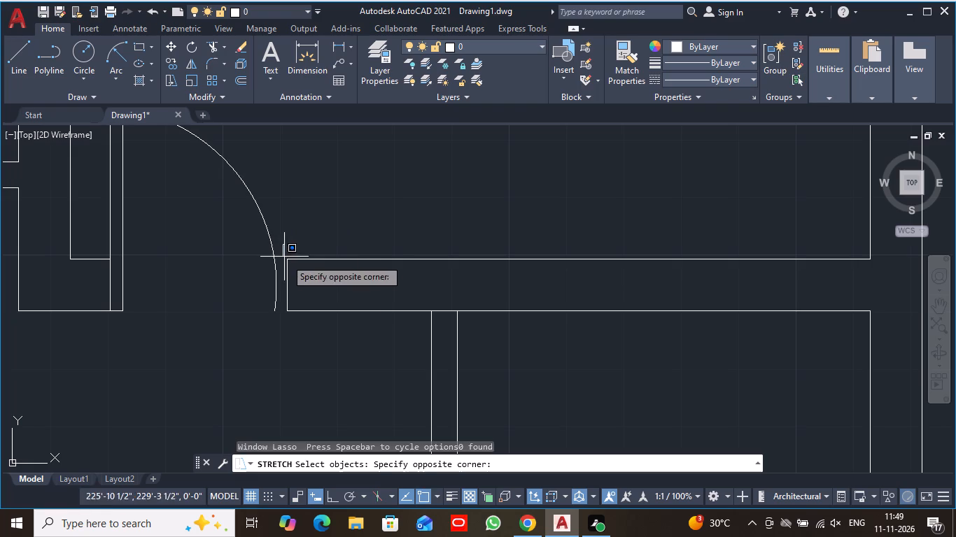
click(312, 320)
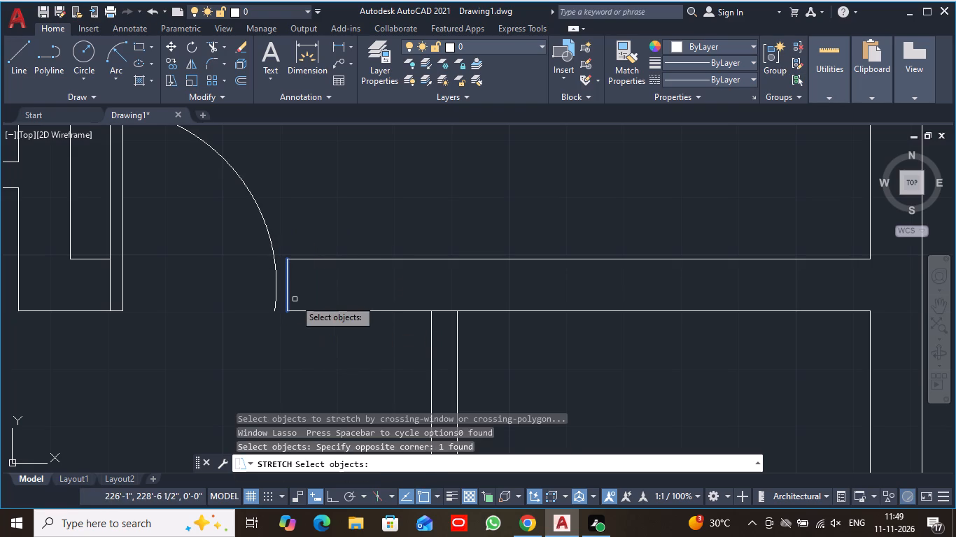
key(Return)
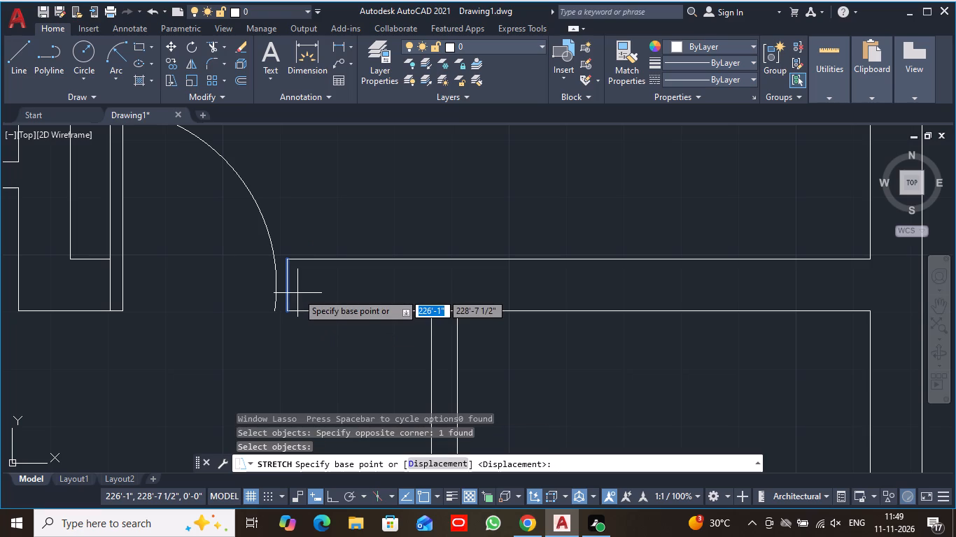
drag(289, 282, 278, 288)
click(277, 289)
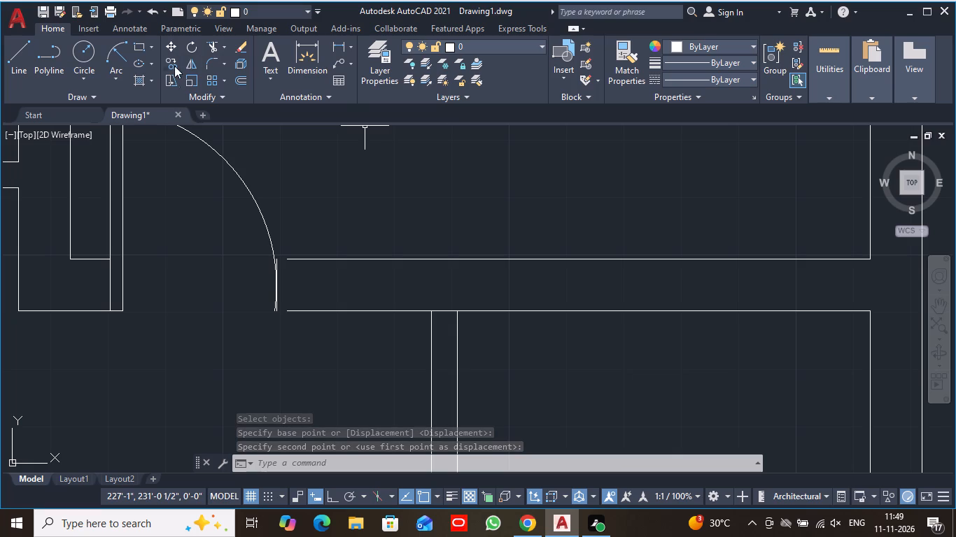
Extend both wall lines east of the northeast room's doorway west to the shifted jamb line.
text(ex)
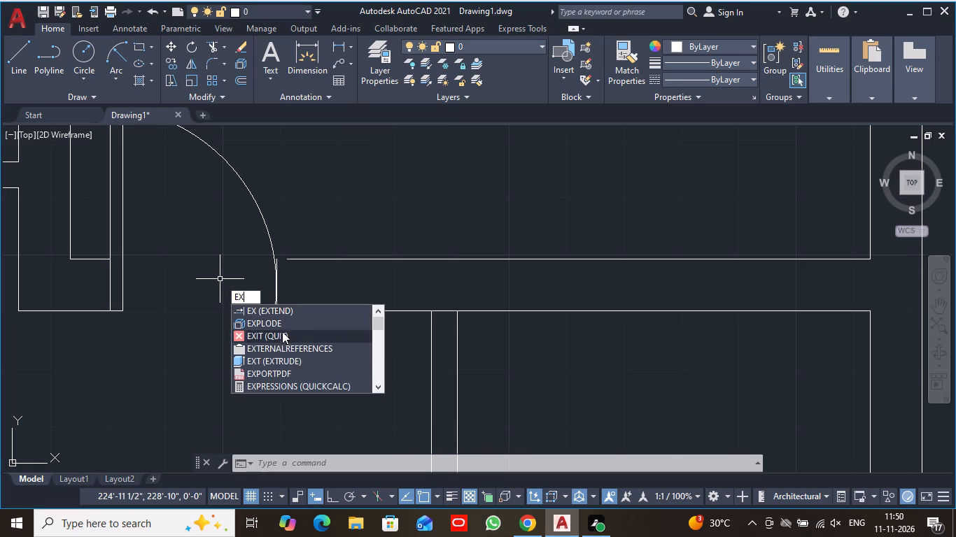
click(290, 311)
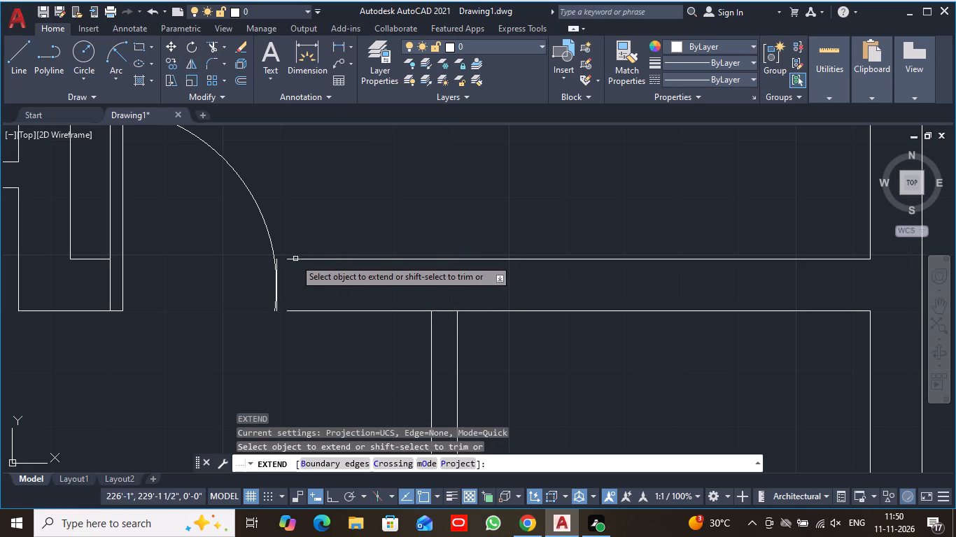
click(292, 261)
click(290, 311)
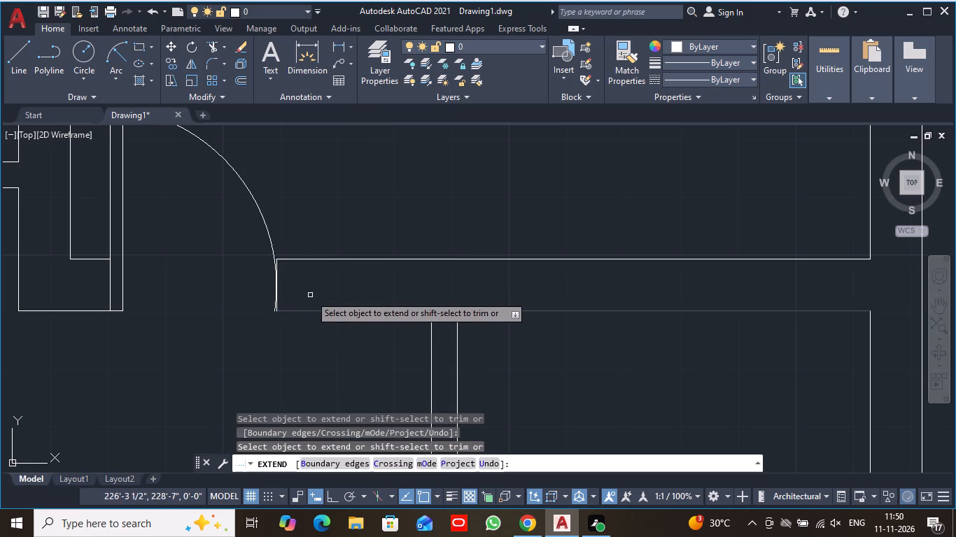
key(Escape)
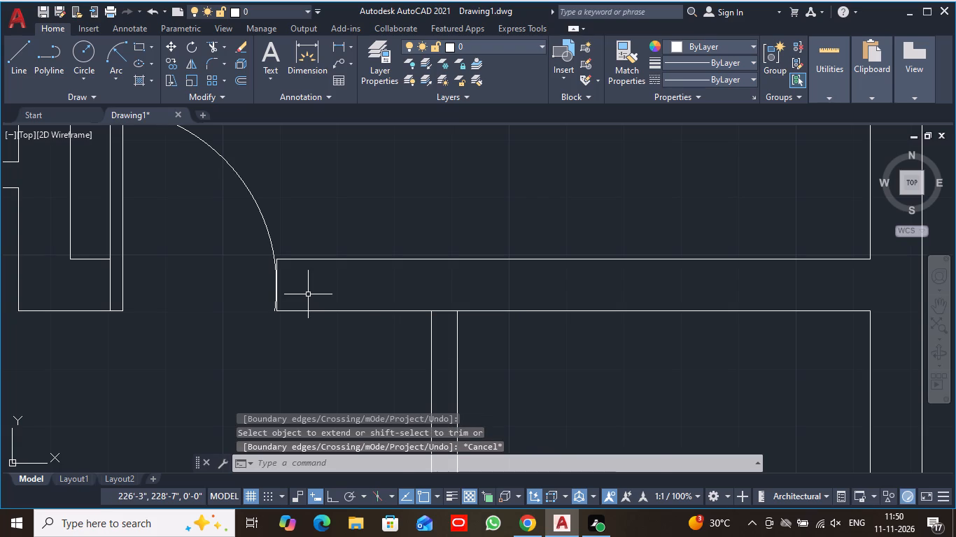
Look over the whole floor plan and the doors along the northern rooms' south wall.
scroll(308, 294, down, 4)
middle_drag(152, 378, 264, 355)
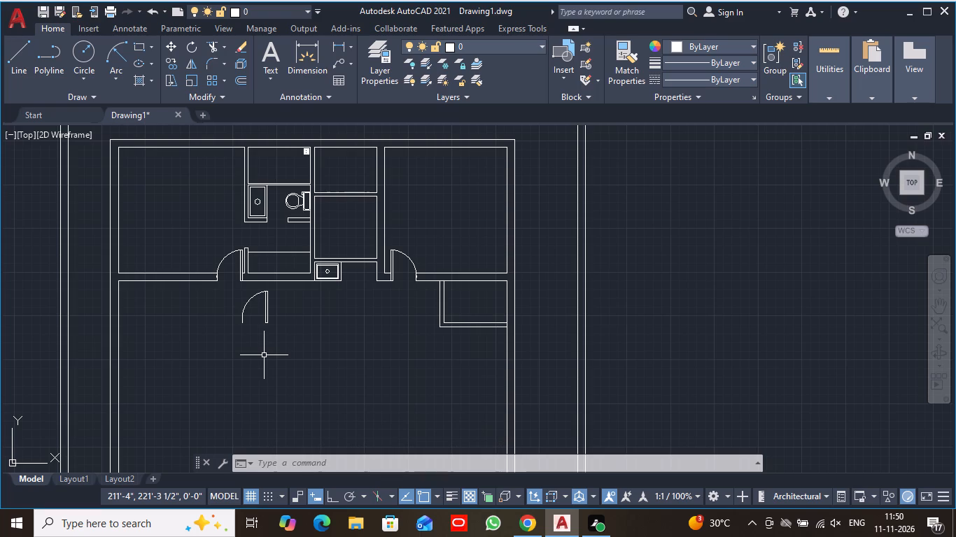
scroll(317, 378, down, 1)
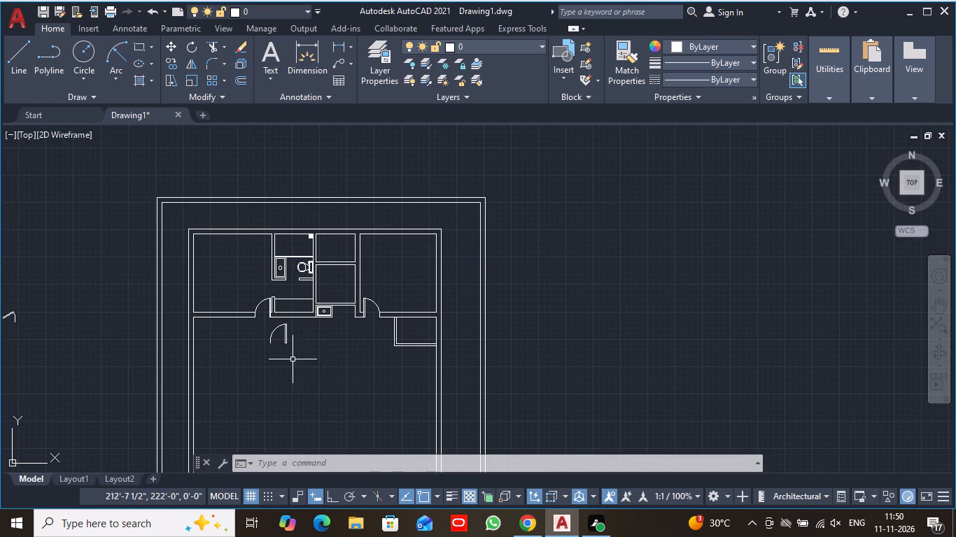
scroll(315, 360, down, 2)
scroll(309, 386, up, 1)
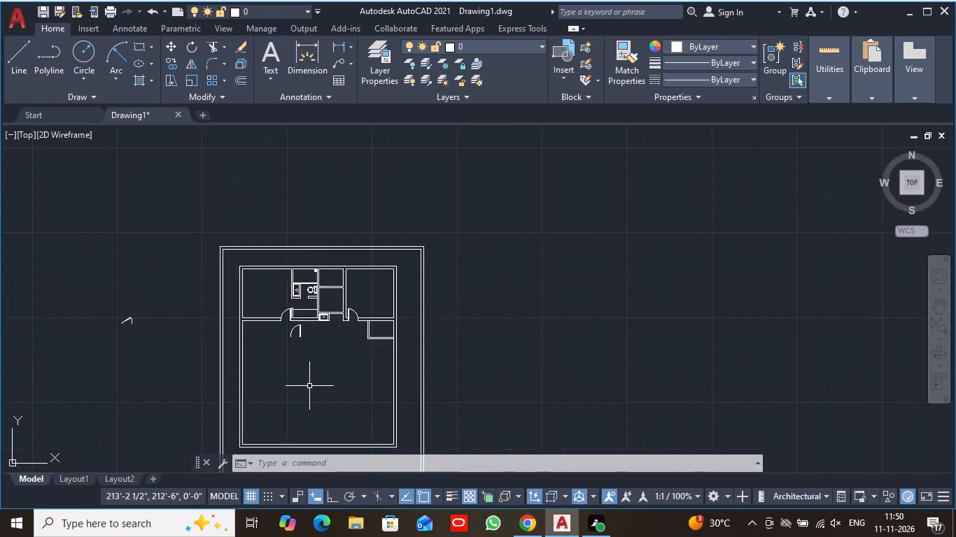
scroll(309, 386, up, 3)
middle_drag(324, 298, 371, 441)
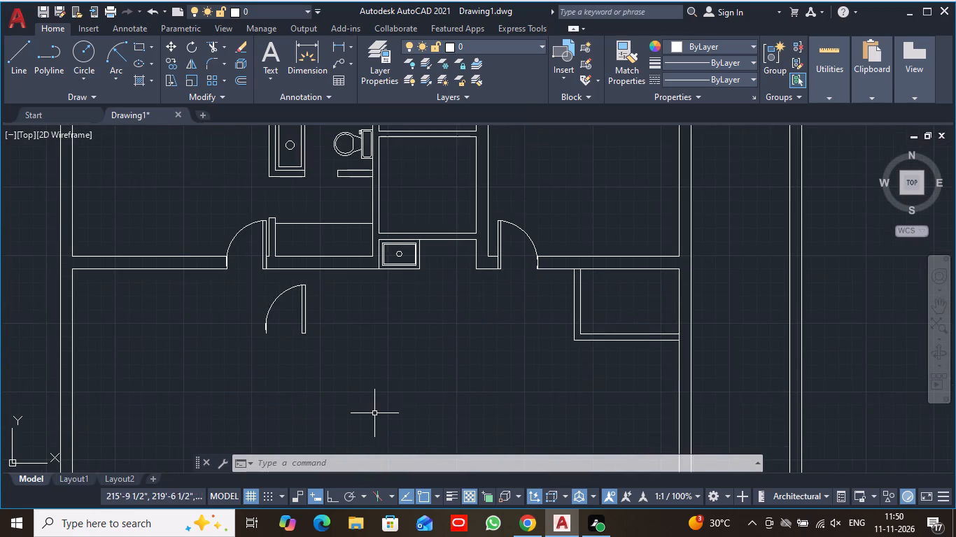
scroll(374, 412, down, 1)
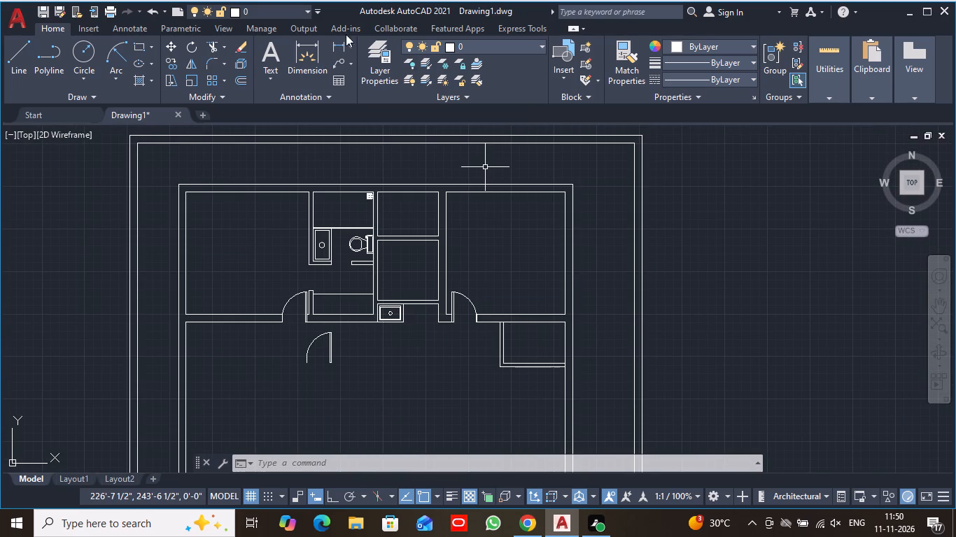
Create a new layer named doors with the color yellow.
click(376, 55)
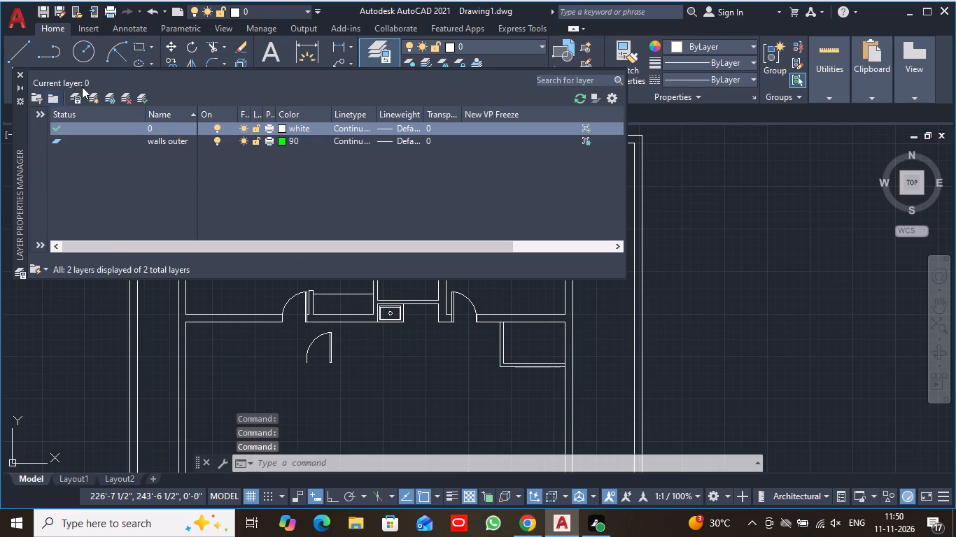
click(112, 98)
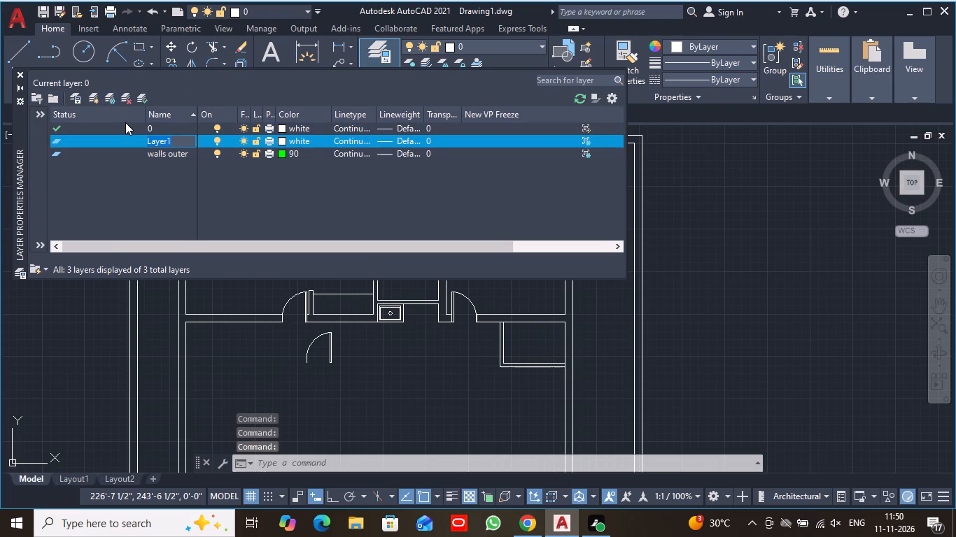
text(doors)
key(space)
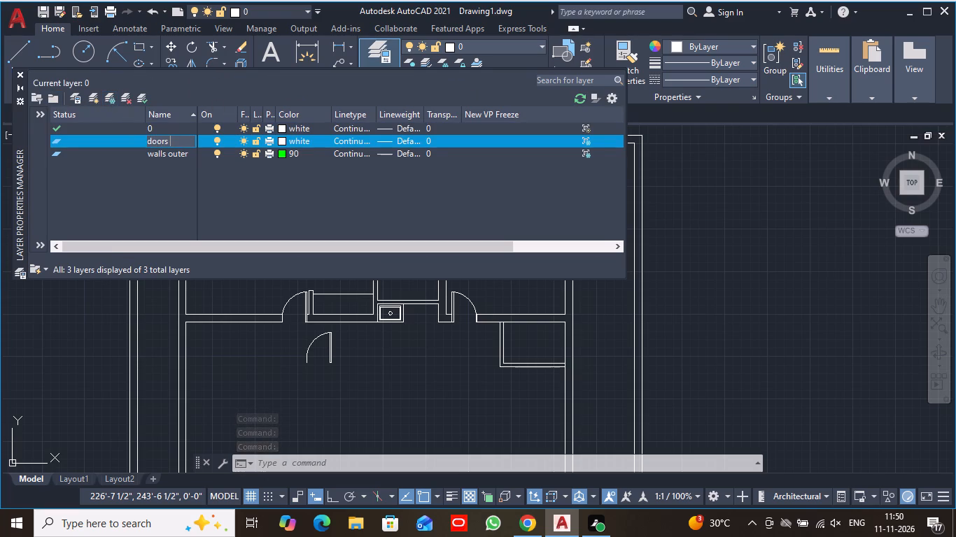
click(281, 138)
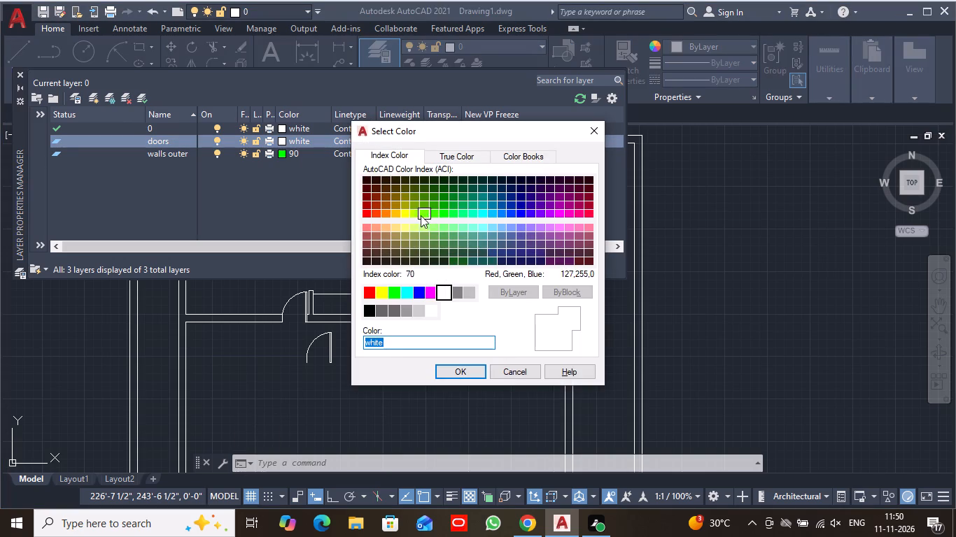
click(378, 292)
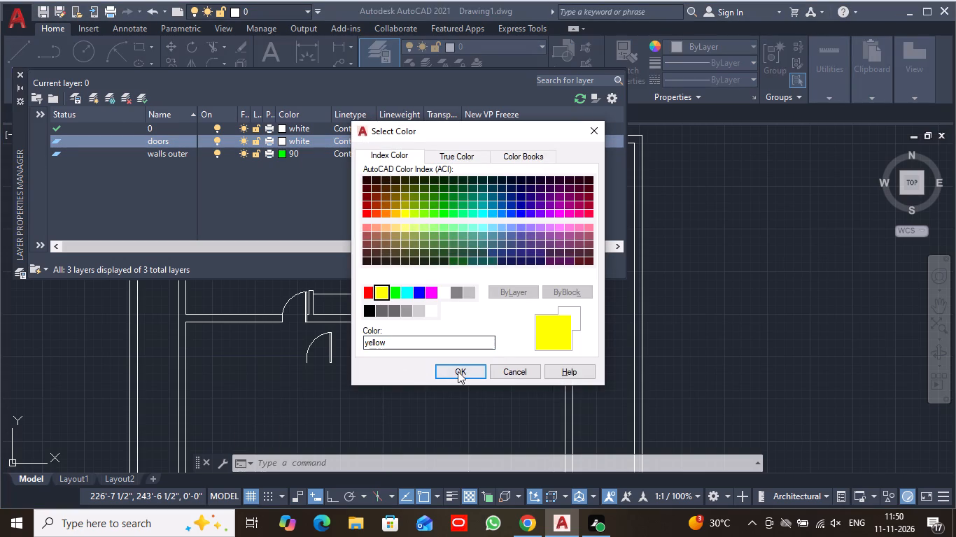
click(458, 371)
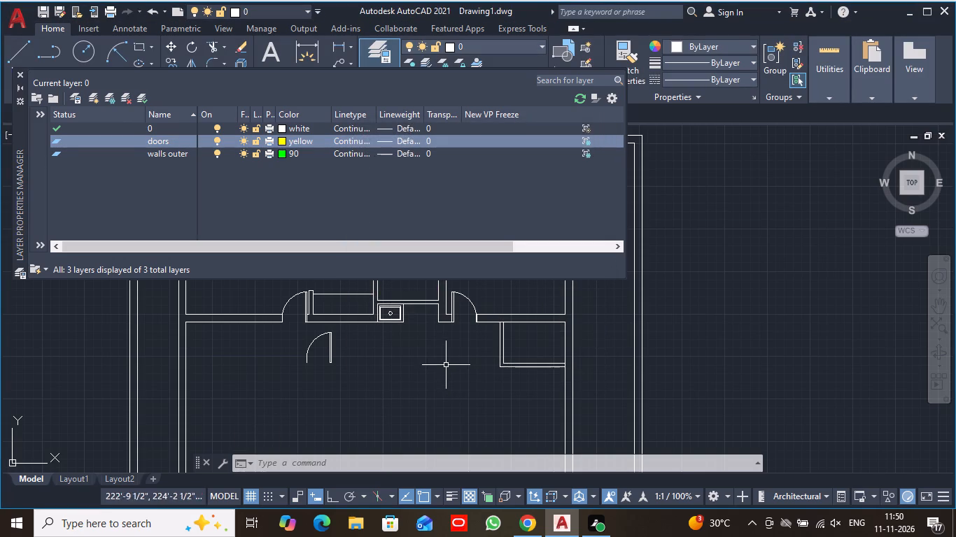
click(20, 73)
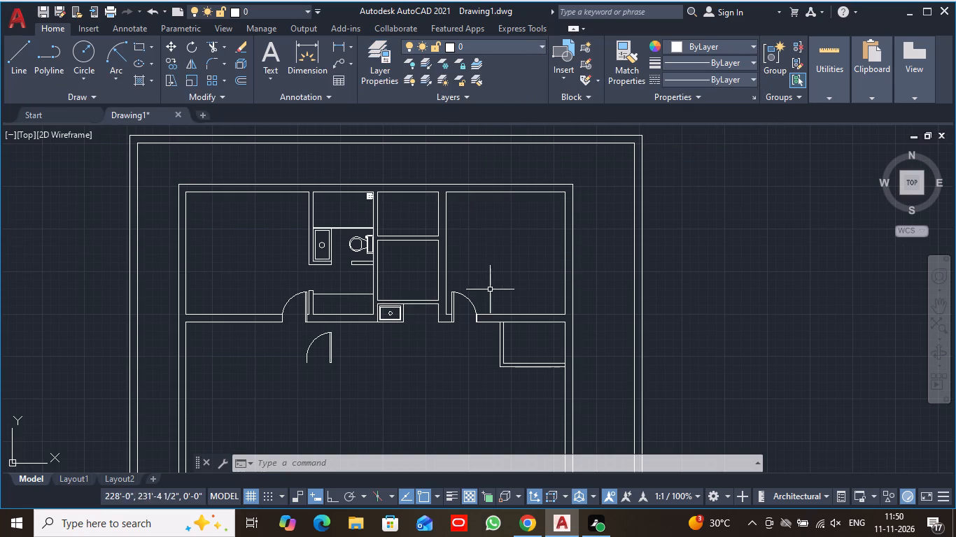
Assign the northeast room's door leaf and swing arc to the doors layer.
click(454, 306)
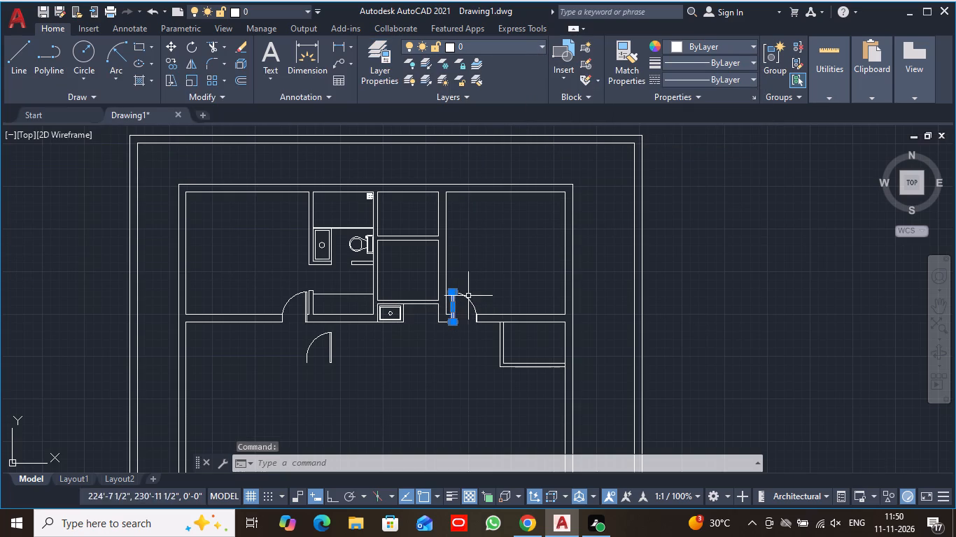
click(470, 301)
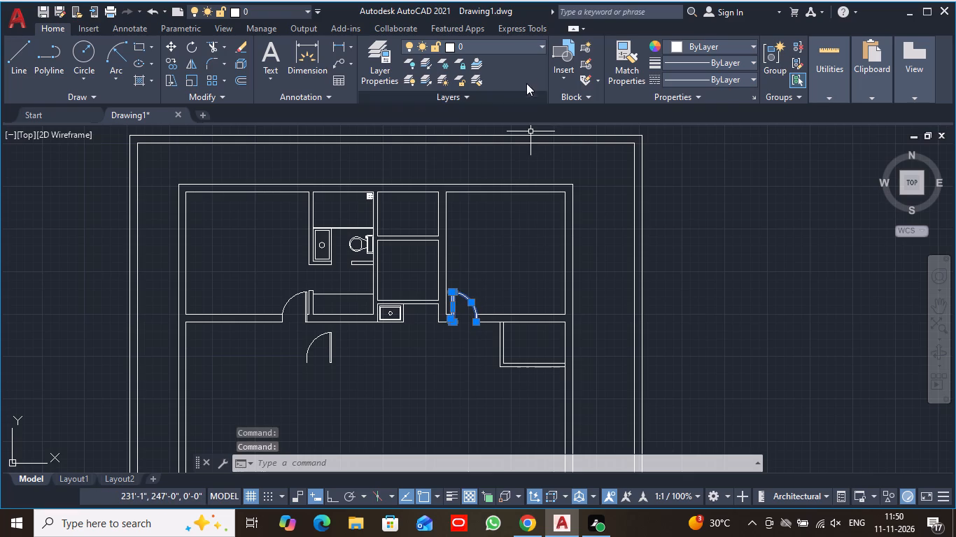
click(540, 45)
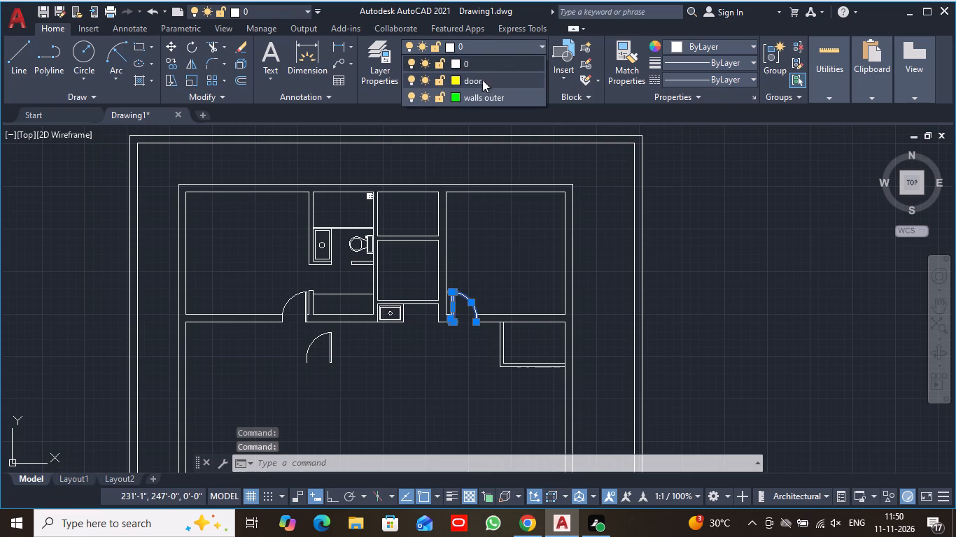
click(477, 83)
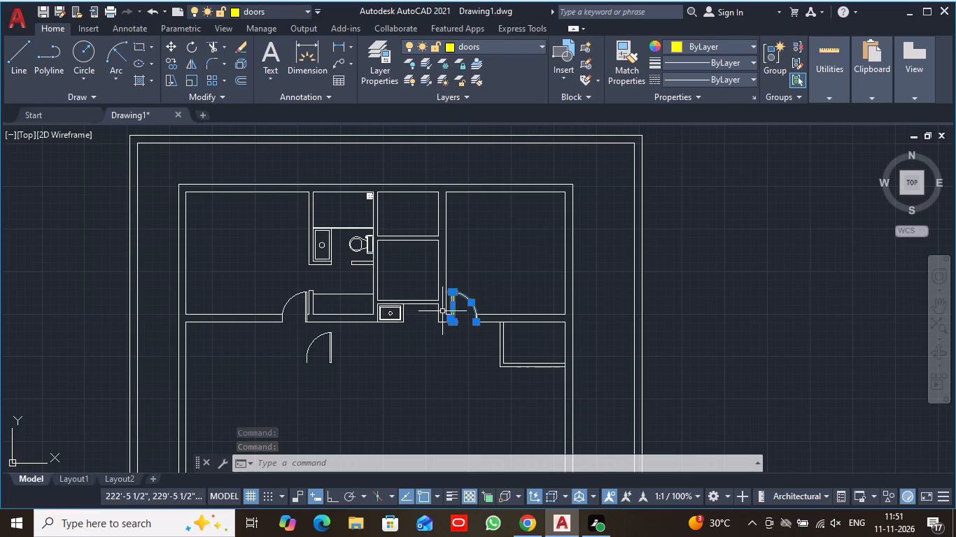
Assign the northwest room's door leaf and swing arc to the doors layer.
click(291, 299)
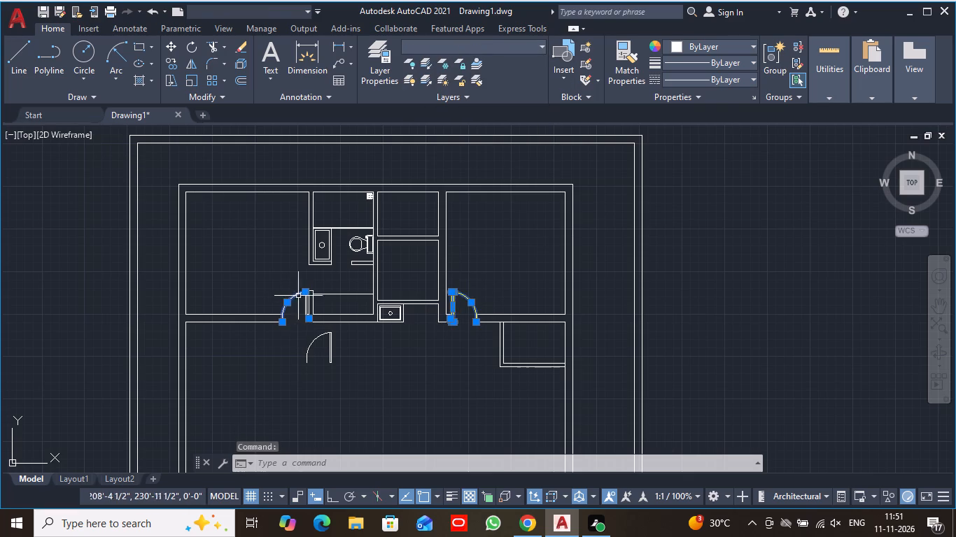
scroll(309, 301, up, 5)
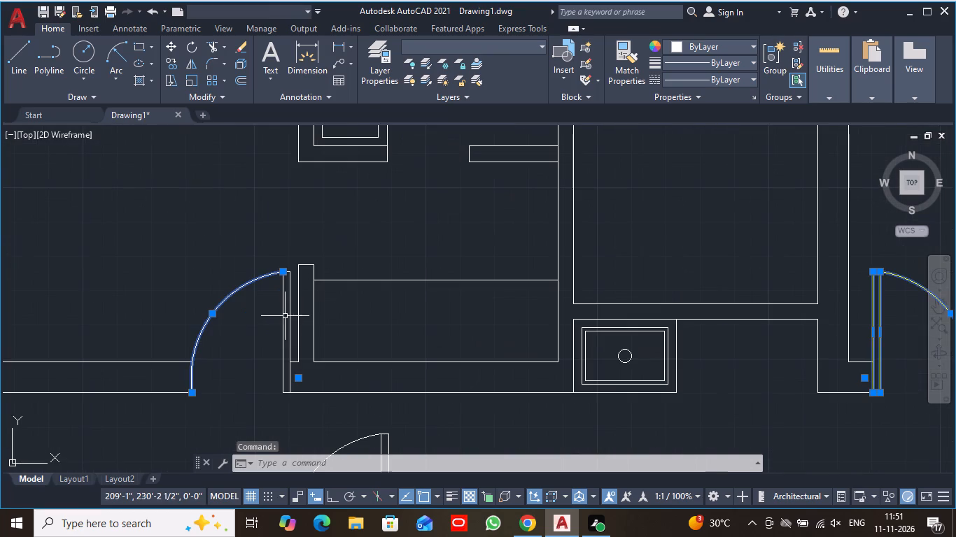
click(283, 317)
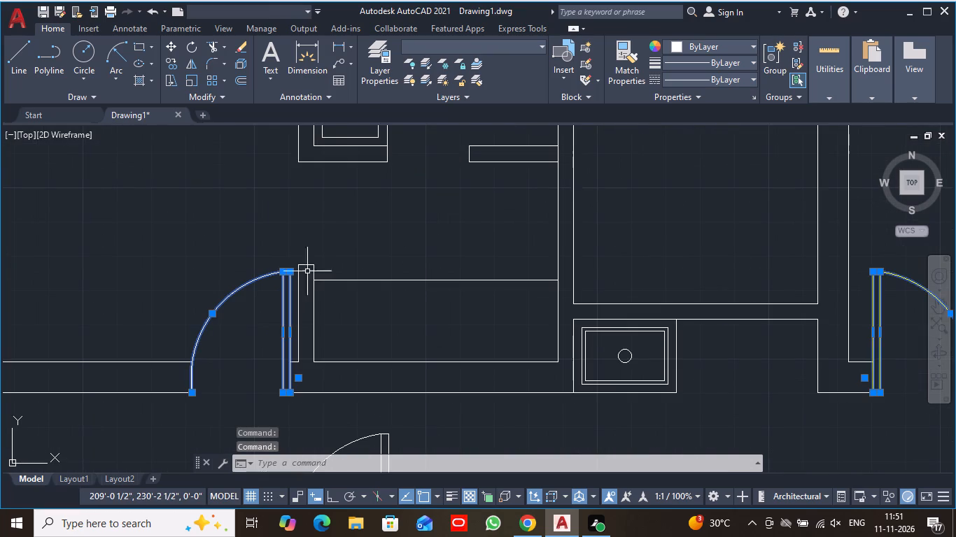
click(541, 44)
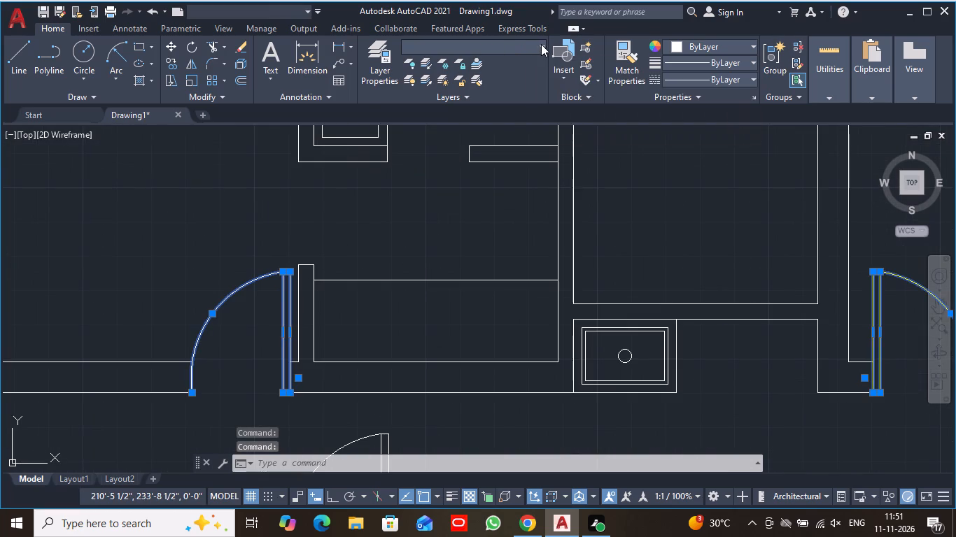
click(484, 80)
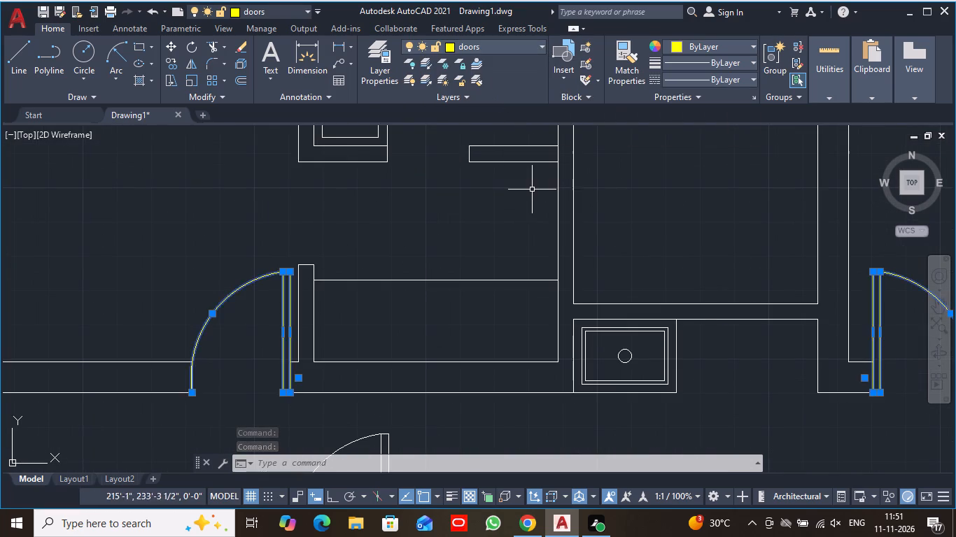
scroll(532, 189, down, 3)
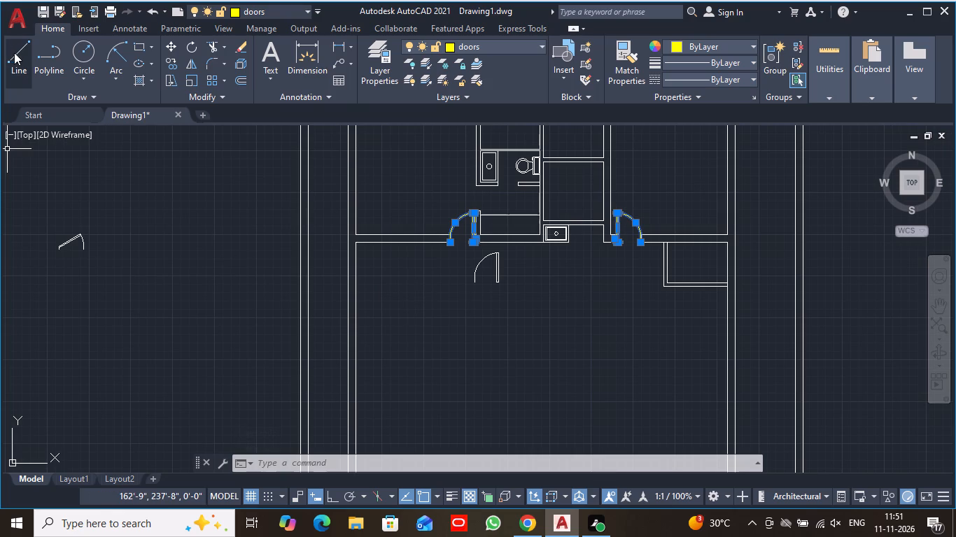
key(Escape)
Delete the stray door symbol lying outside the plan to the west.
scroll(400, 294, down, 1)
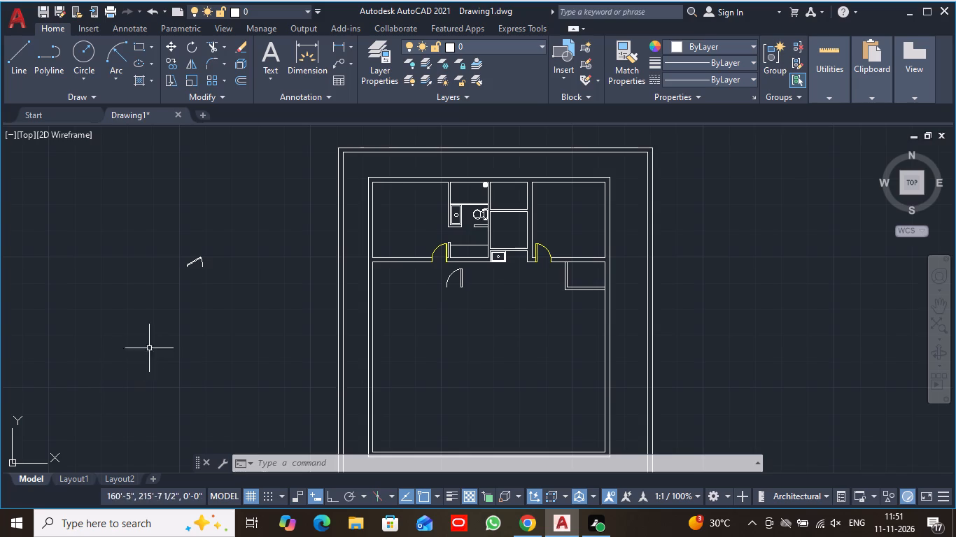
click(201, 260)
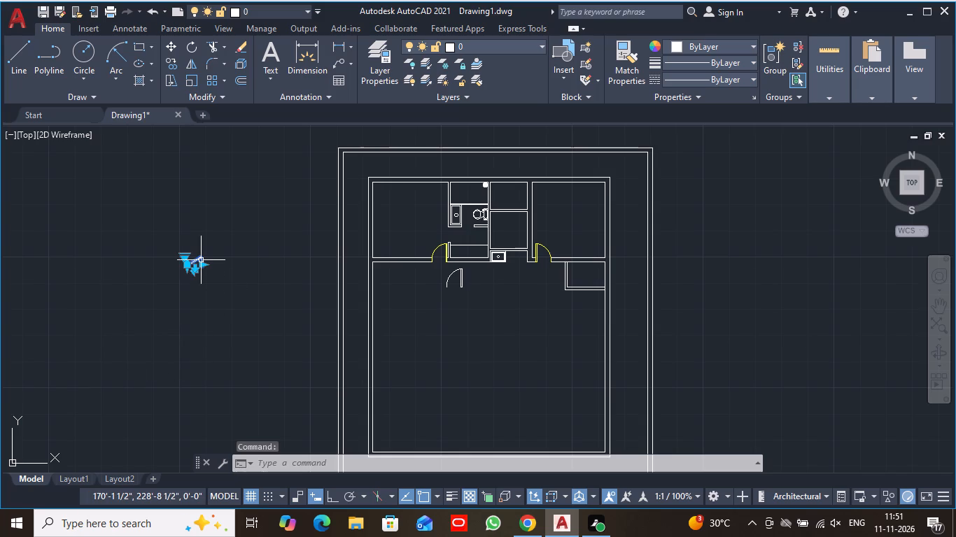
key(Delete)
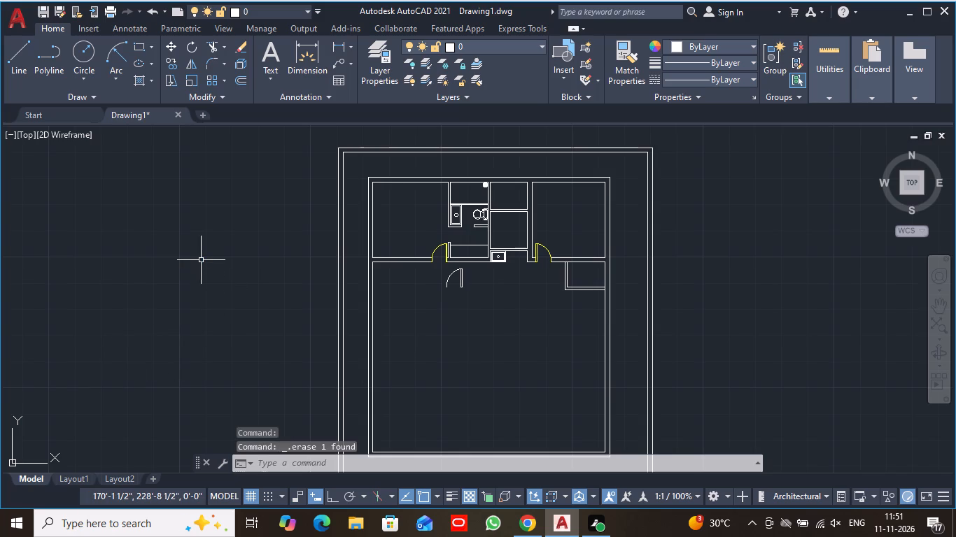
Look over the whole floor plan, the recolored doors and the walls of the northern rooms.
scroll(201, 265, down, 3)
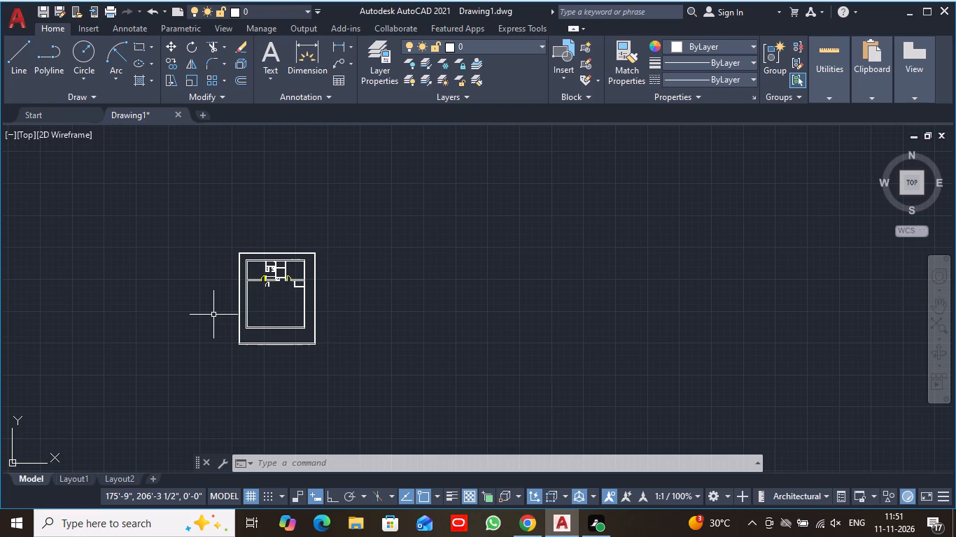
scroll(290, 303, up, 5)
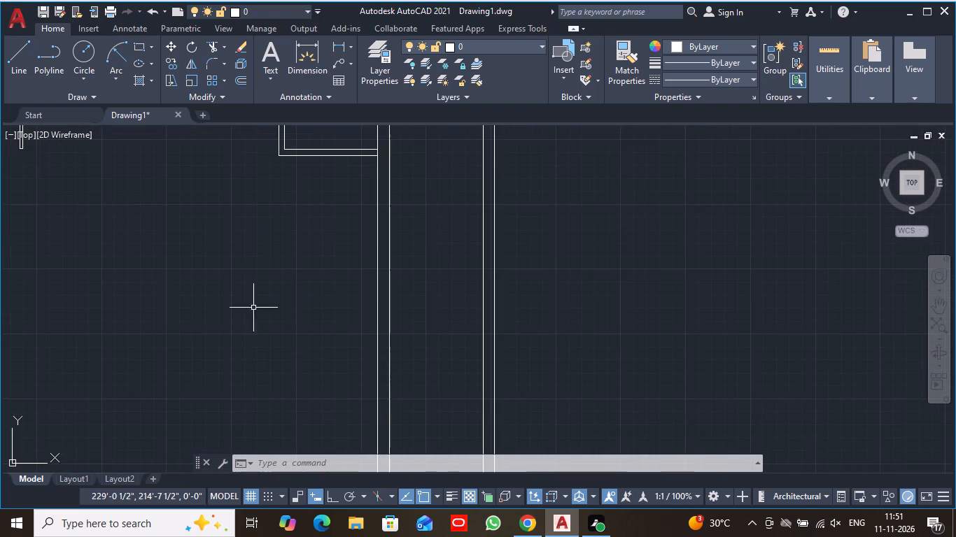
middle_drag(139, 287, 624, 473)
scroll(639, 359, up, 1)
middle_drag(637, 359, 465, 514)
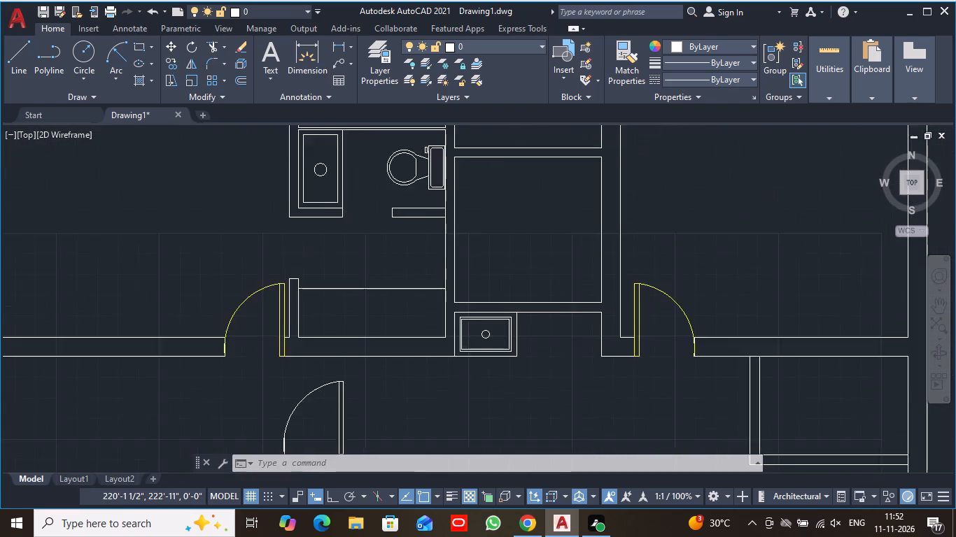
middle_drag(465, 514, 432, 514)
scroll(427, 501, down, 1)
scroll(404, 430, down, 2)
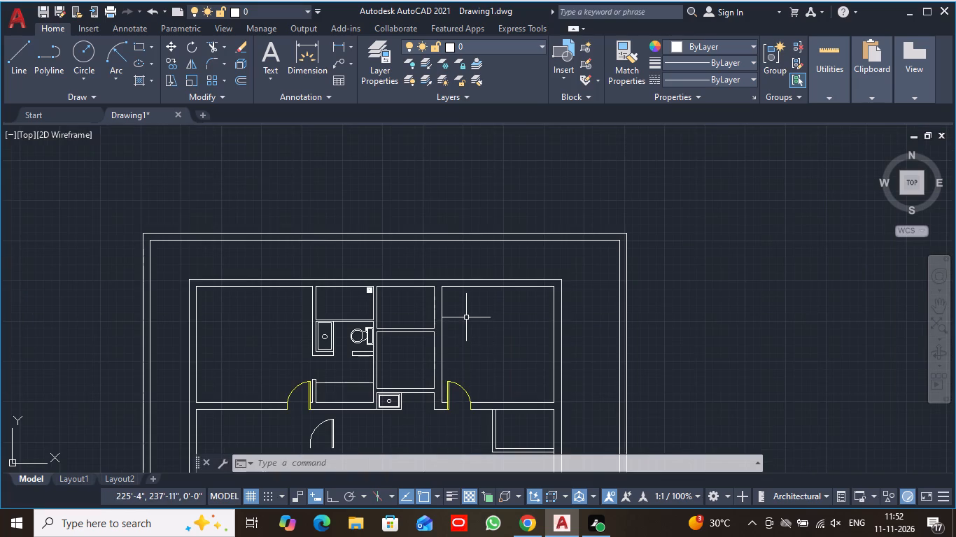
scroll(466, 317, up, 1)
middle_drag(466, 317, 502, 339)
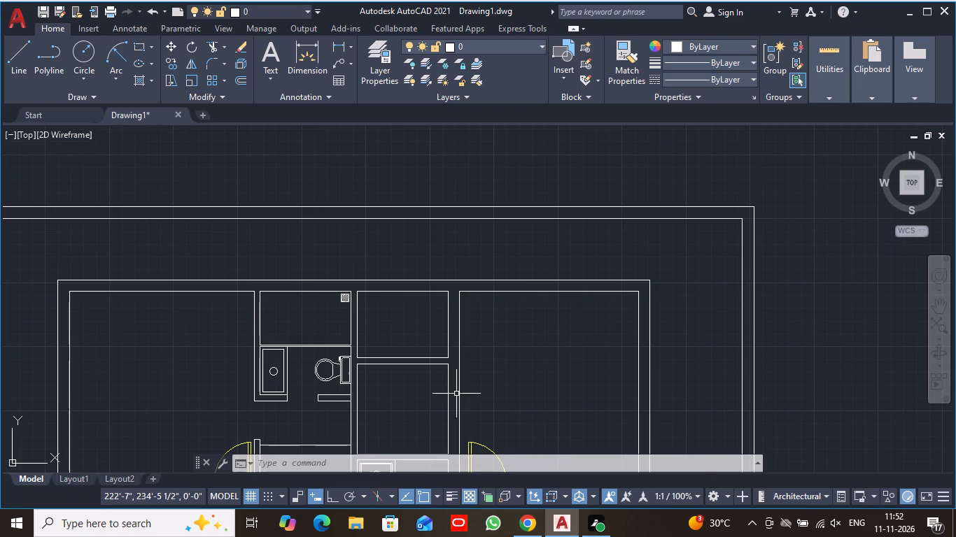
Draw a short line across the northeast room's west wall from the midpoint of the adjoining small north room's east wall line.
scroll(632, 199, up, 1)
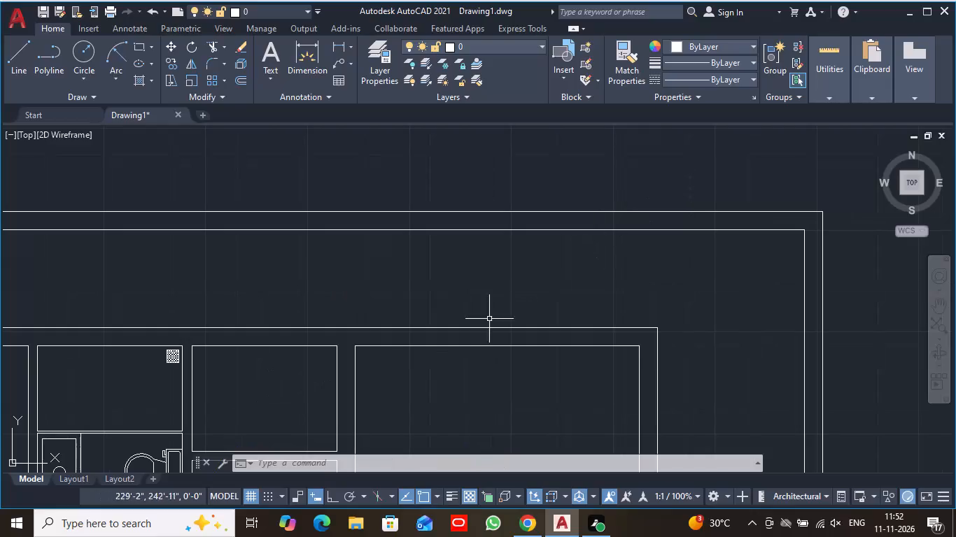
middle_drag(356, 408, 349, 298)
scroll(346, 281, up, 2)
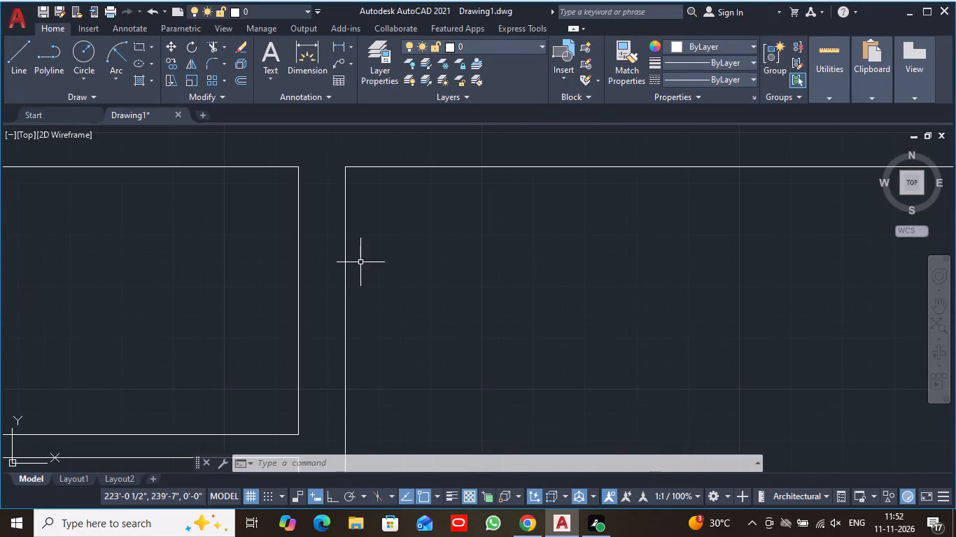
middle_drag(360, 262, 370, 289)
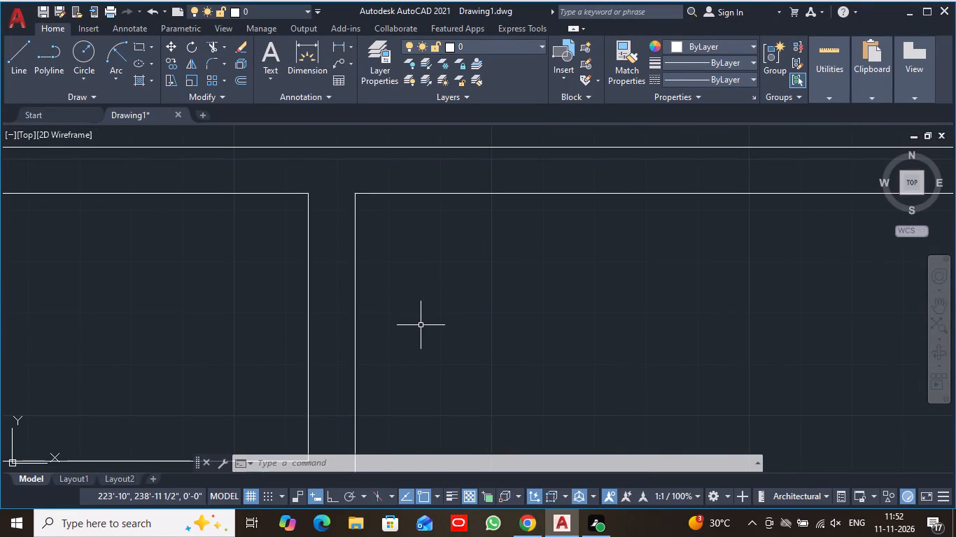
scroll(421, 326, down, 2)
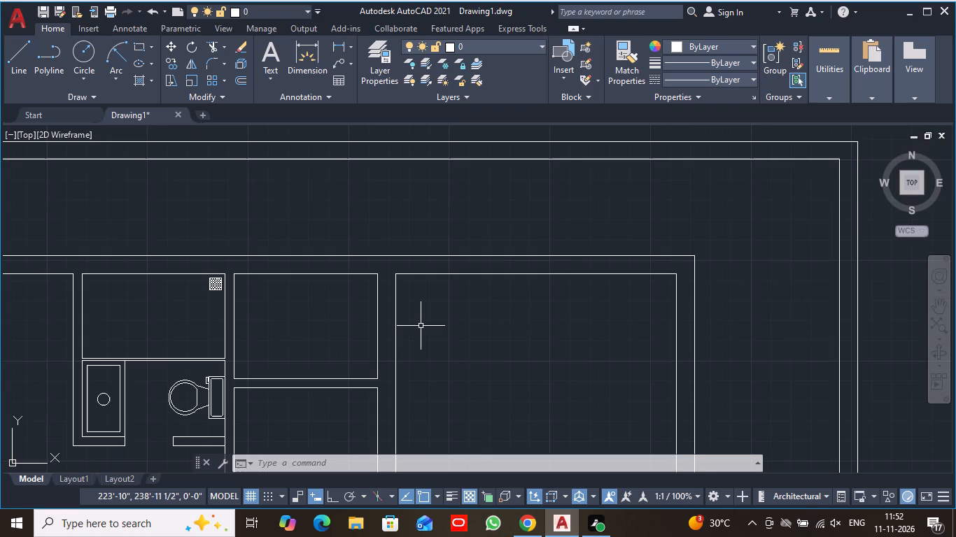
middle_drag(421, 326, 379, 289)
scroll(379, 289, up, 1)
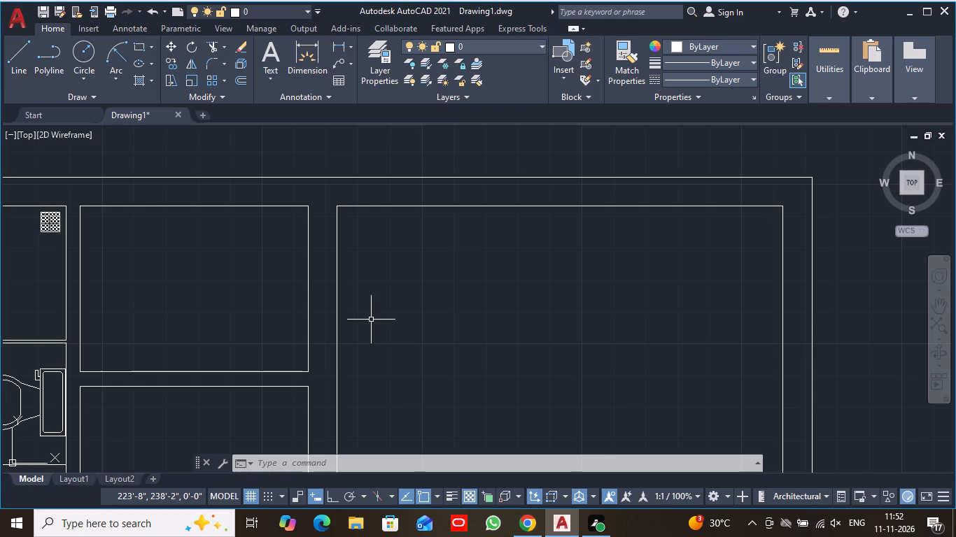
click(21, 56)
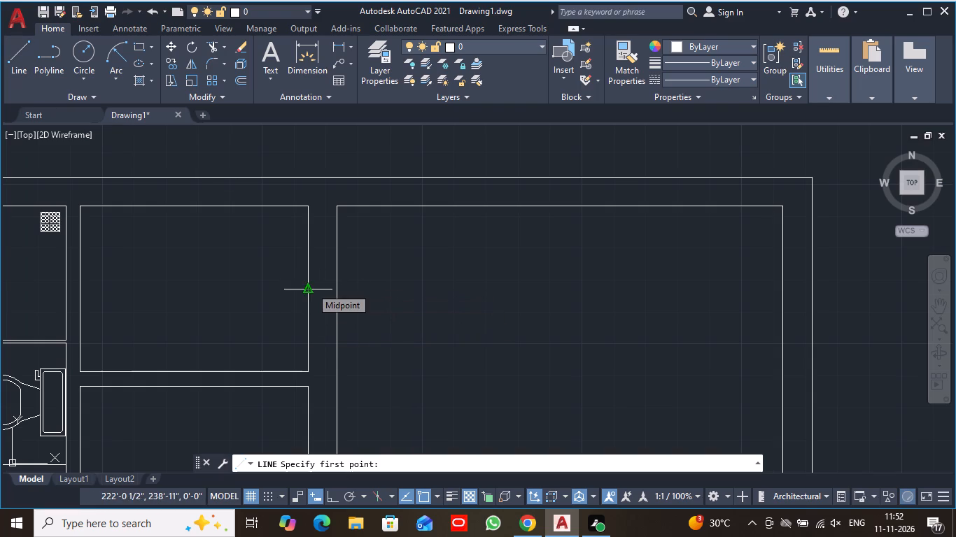
click(311, 287)
click(341, 291)
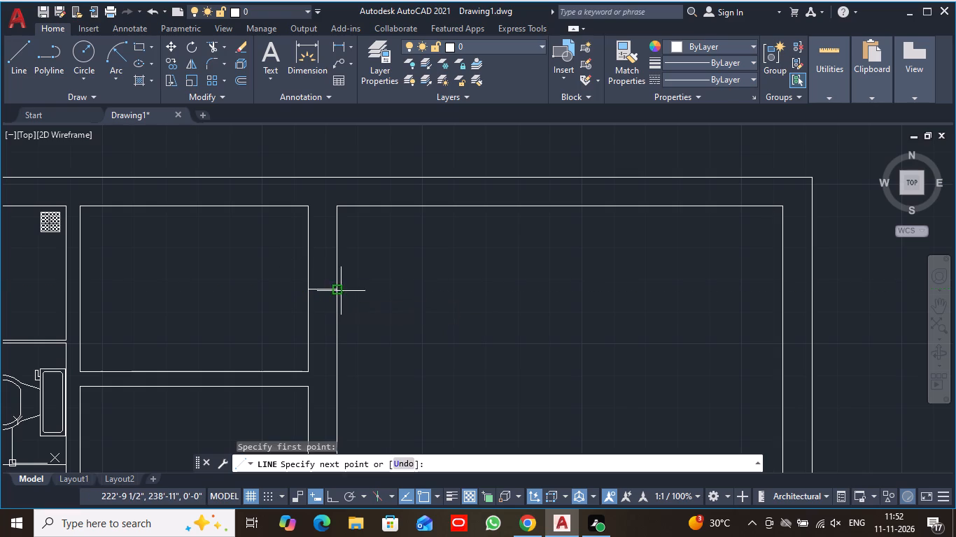
key(Escape)
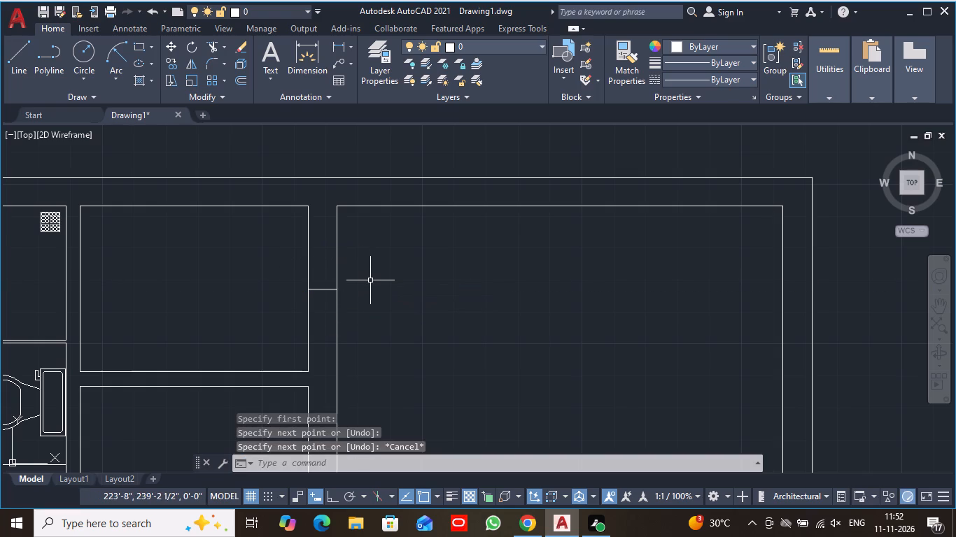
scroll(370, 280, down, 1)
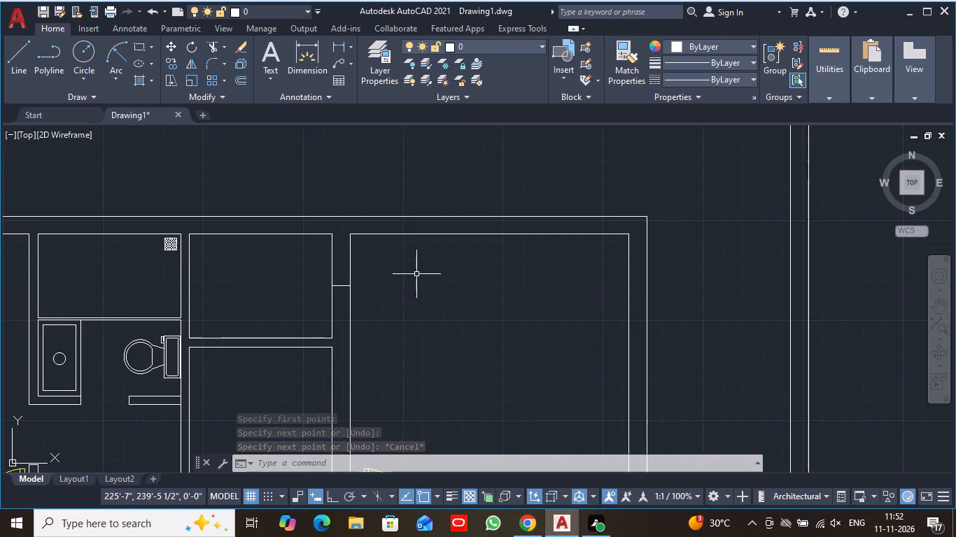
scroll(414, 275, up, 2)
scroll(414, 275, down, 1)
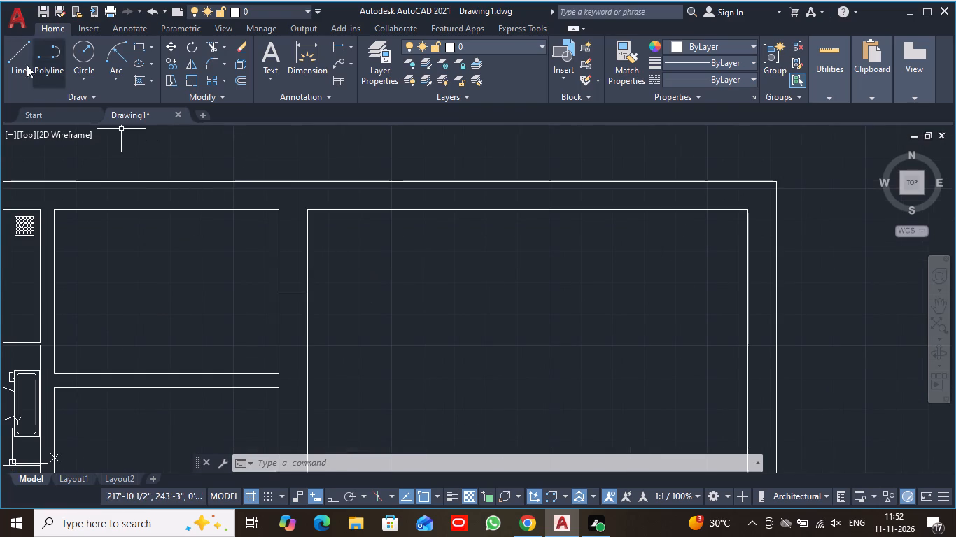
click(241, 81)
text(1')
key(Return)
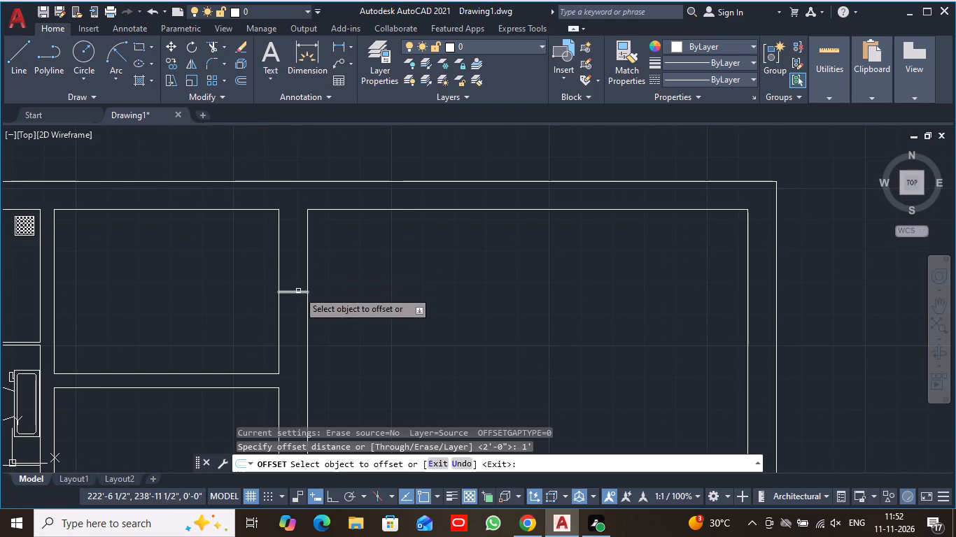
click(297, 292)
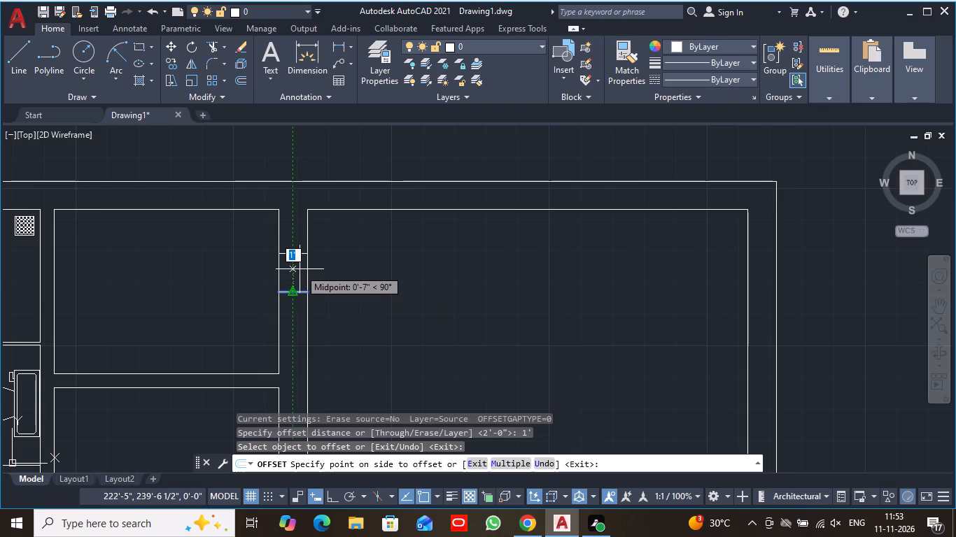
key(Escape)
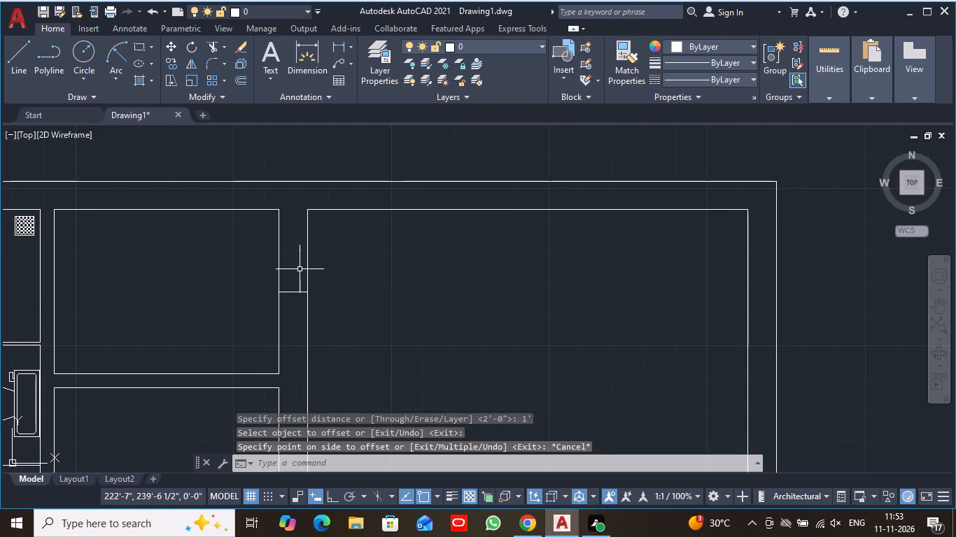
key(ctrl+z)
Offset the short line across the northeast room's west wall 2' to the north.
click(242, 78)
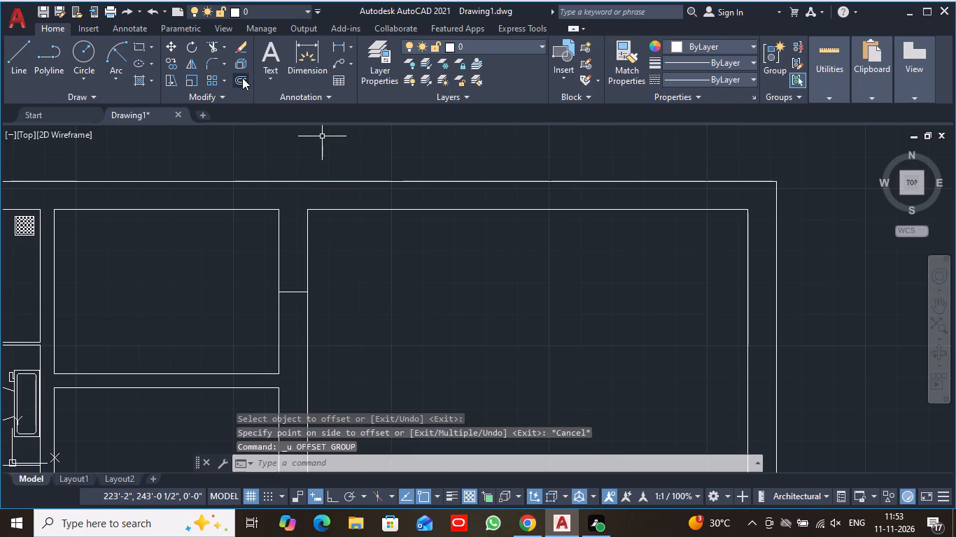
text(2')
key(Return)
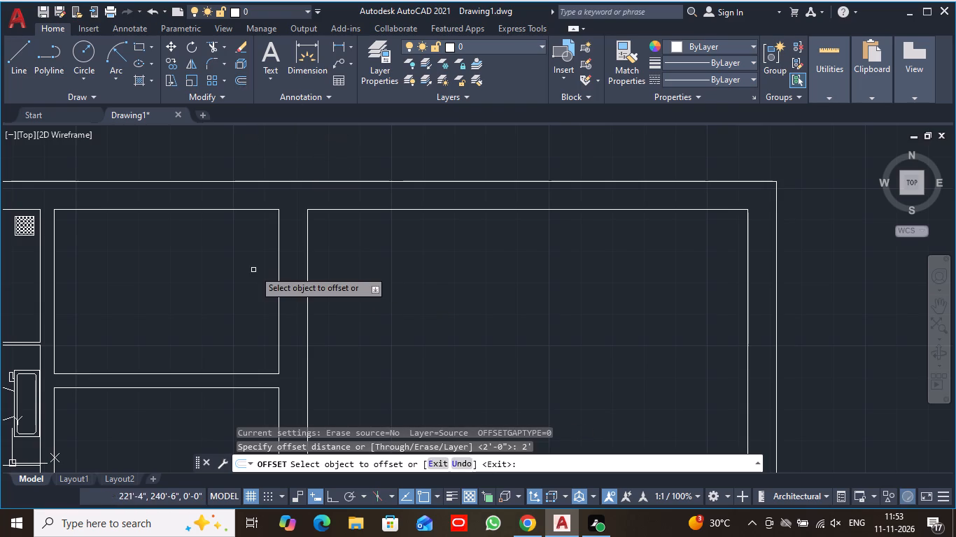
click(290, 292)
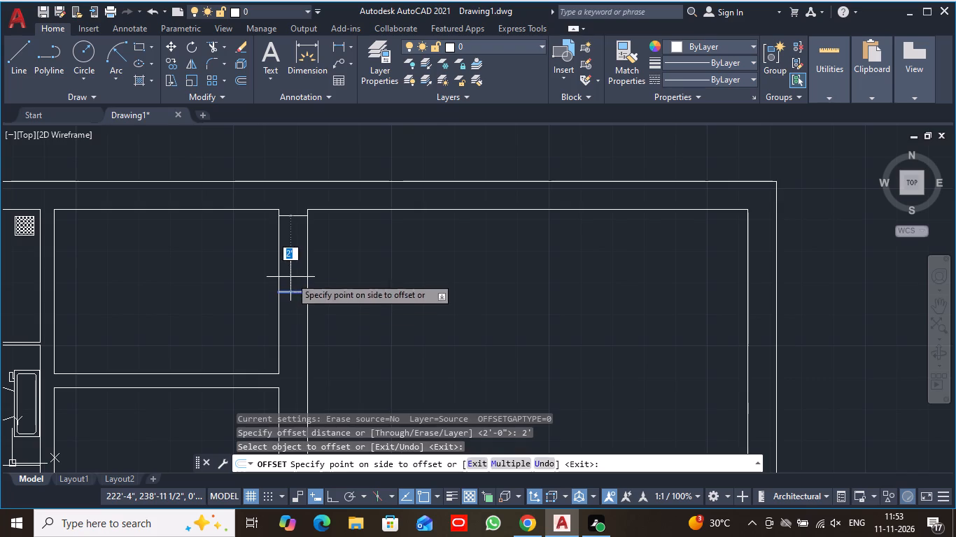
click(295, 234)
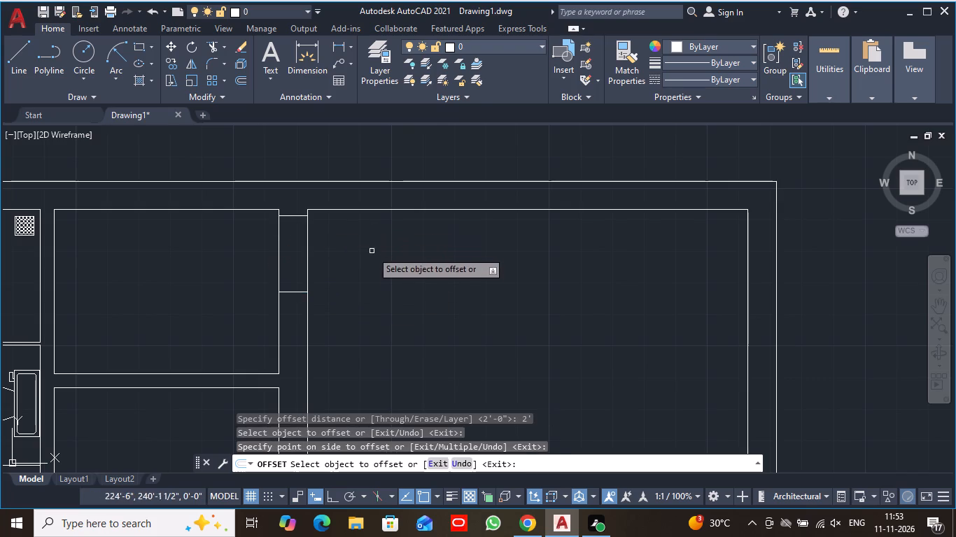
key(Escape)
Regenerate the model display.
key(r)
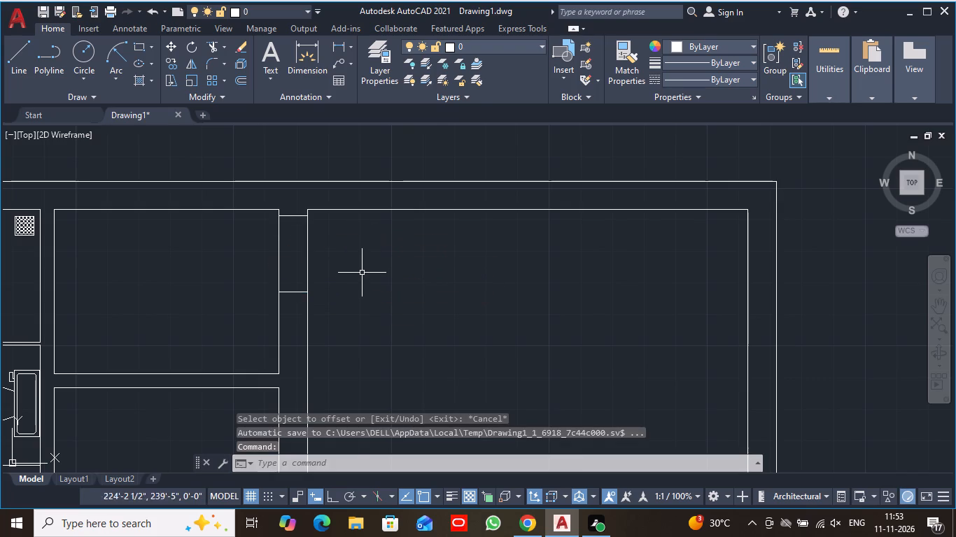
key(e)
key(space)
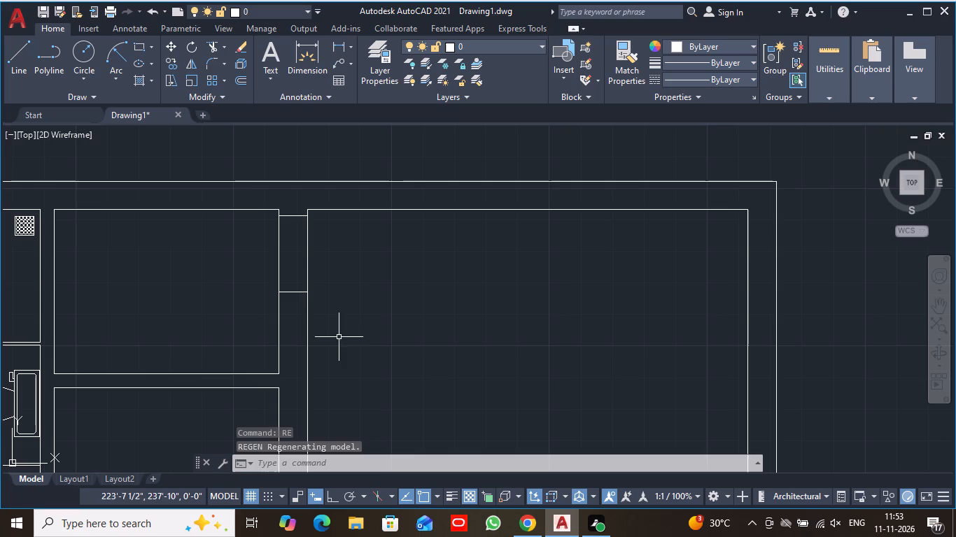
key(Escape)
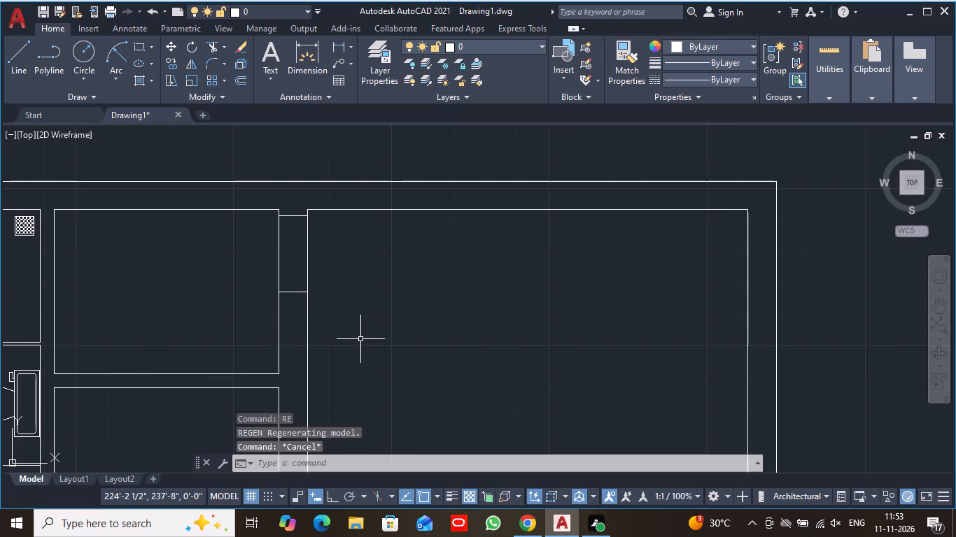
key(r)
key(BackSpace)
Trim both wall lines between the two short cross lines to open a doorway between the northeast room and the small north room.
text(tr)
key(space)
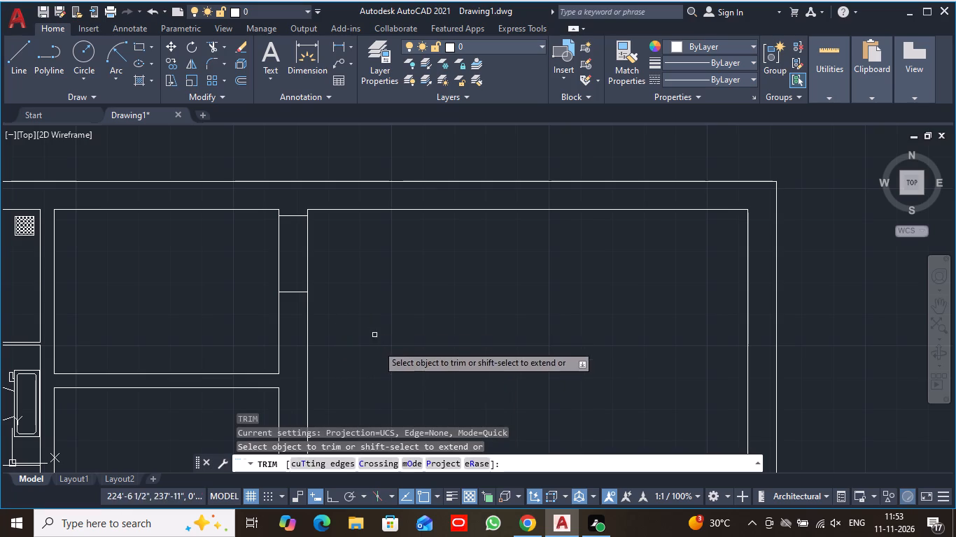
click(309, 243)
click(279, 254)
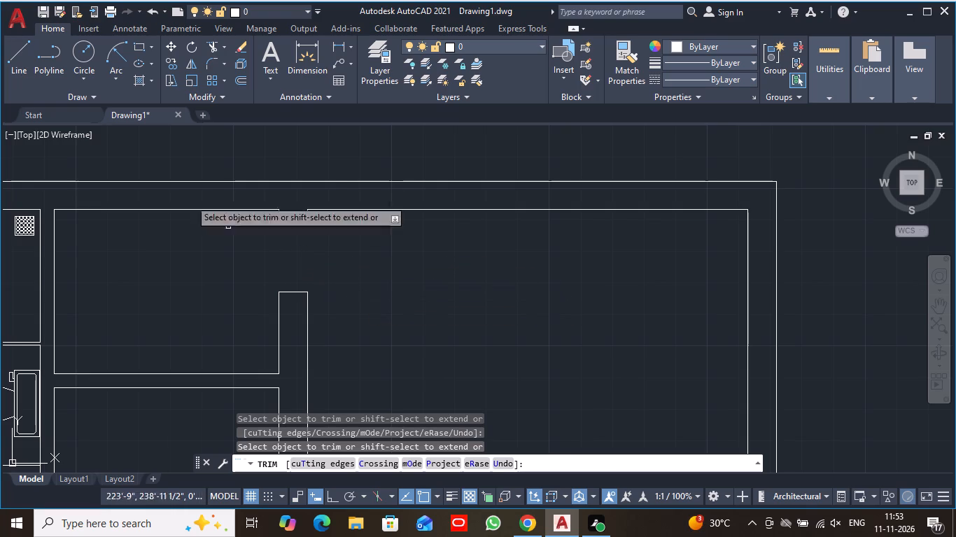
key(Escape)
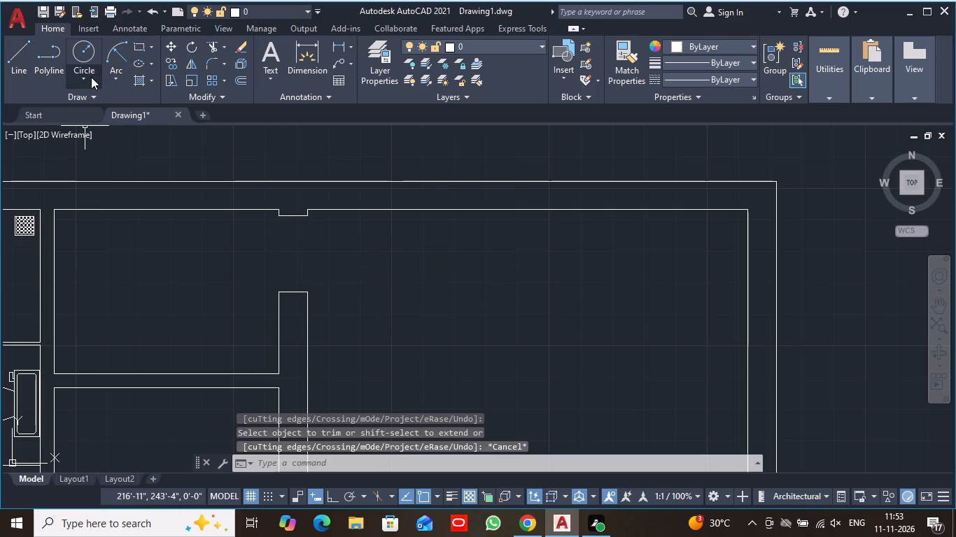
Draw a rectangular door leaf about 2'-4" by 2" westward from the east corner of the doorway's north jamb.
click(136, 48)
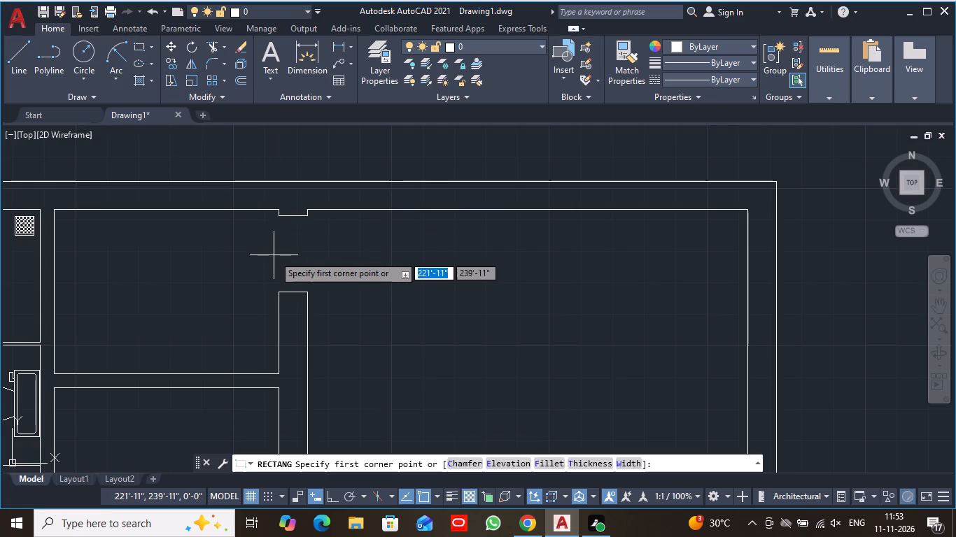
scroll(276, 254, up, 2)
middle_drag(260, 246, 365, 248)
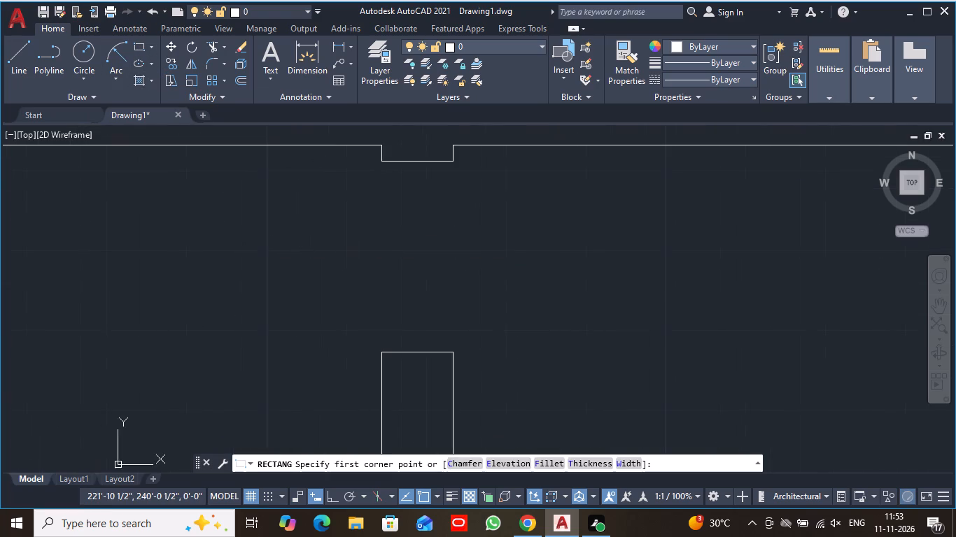
scroll(365, 248, down, 1)
click(416, 192)
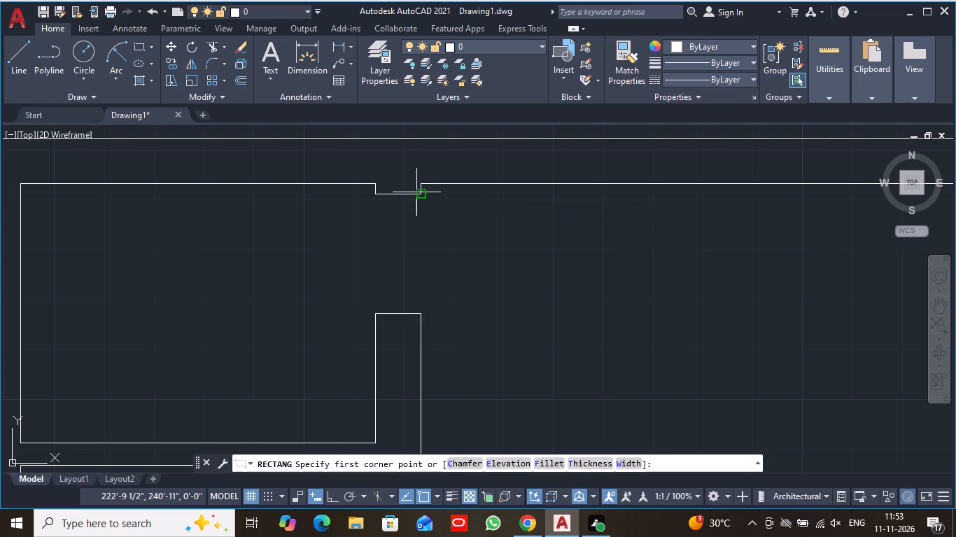
click(281, 205)
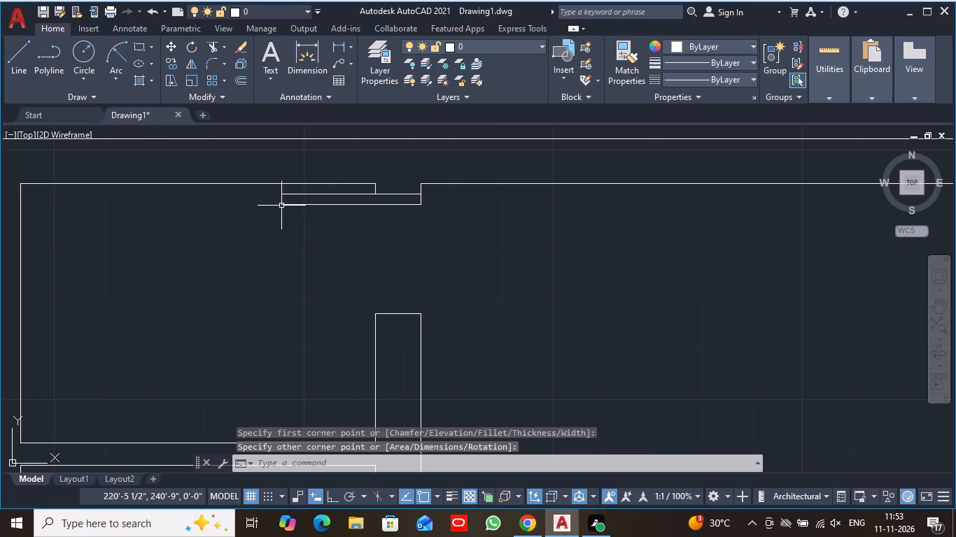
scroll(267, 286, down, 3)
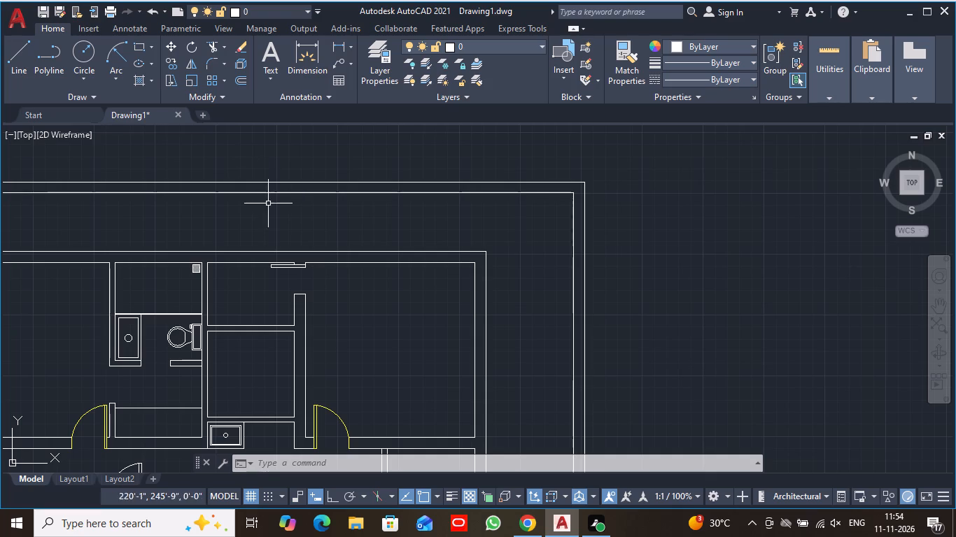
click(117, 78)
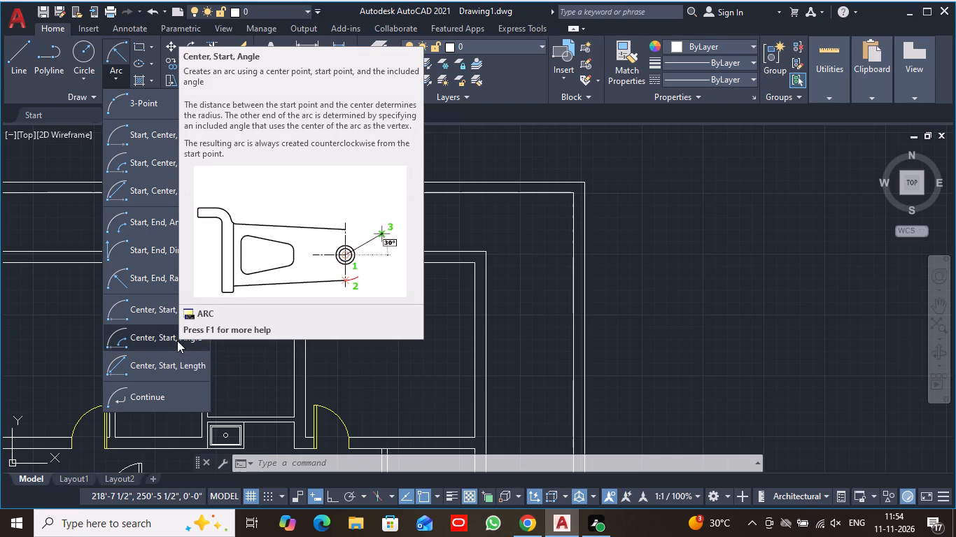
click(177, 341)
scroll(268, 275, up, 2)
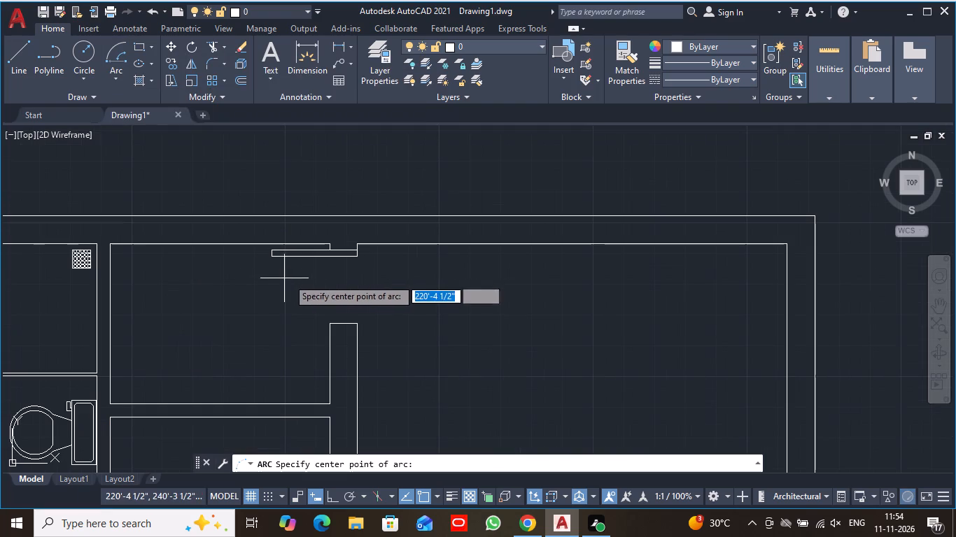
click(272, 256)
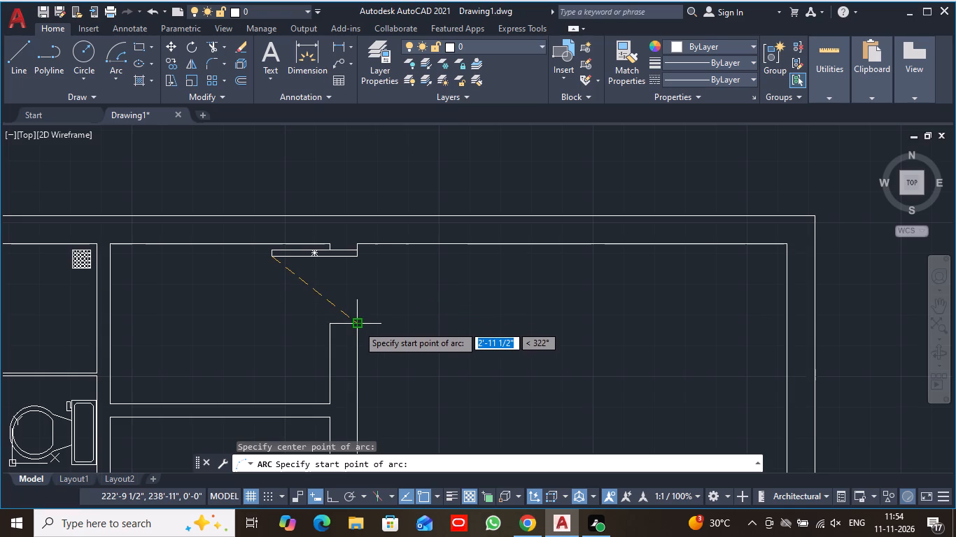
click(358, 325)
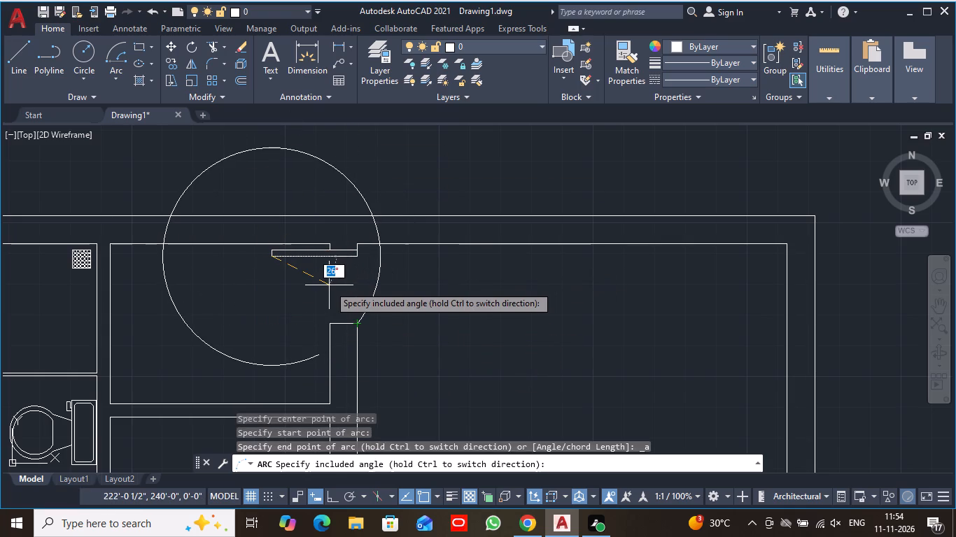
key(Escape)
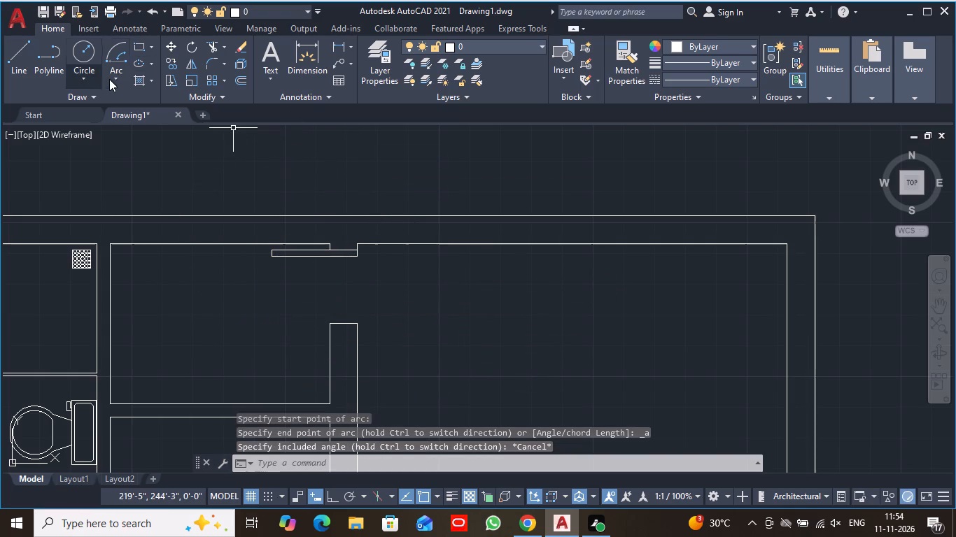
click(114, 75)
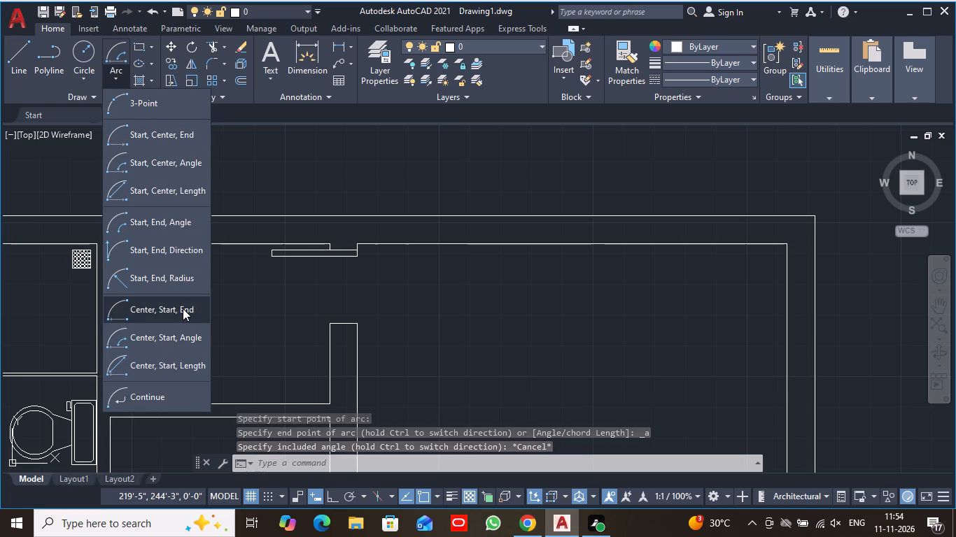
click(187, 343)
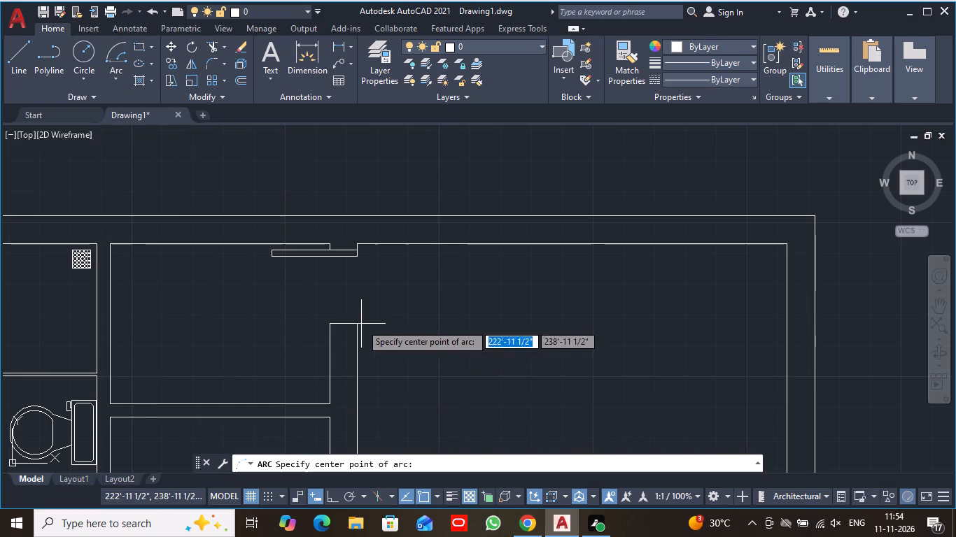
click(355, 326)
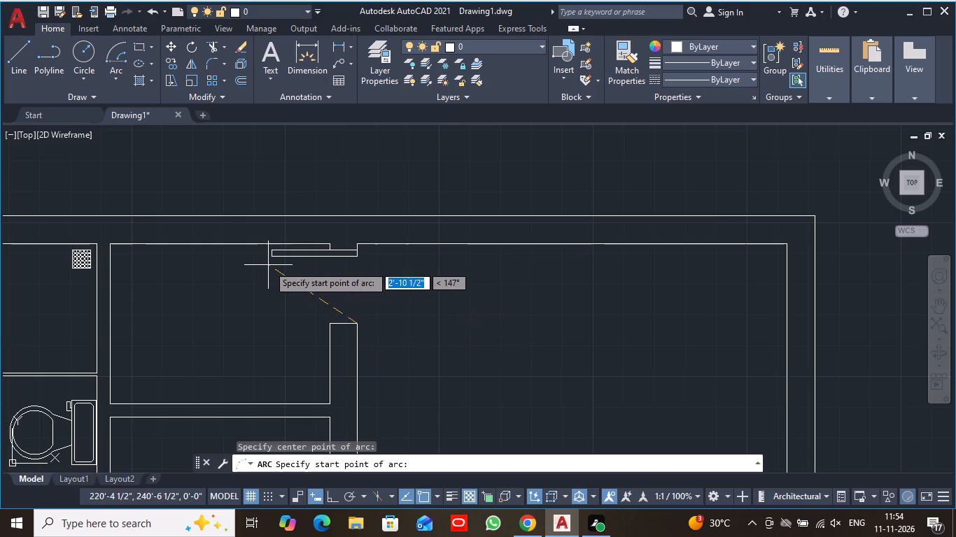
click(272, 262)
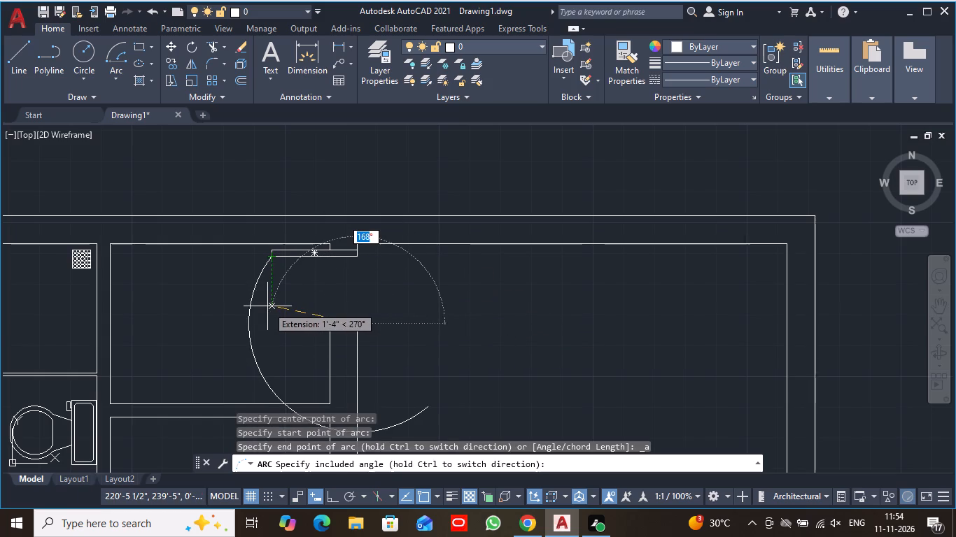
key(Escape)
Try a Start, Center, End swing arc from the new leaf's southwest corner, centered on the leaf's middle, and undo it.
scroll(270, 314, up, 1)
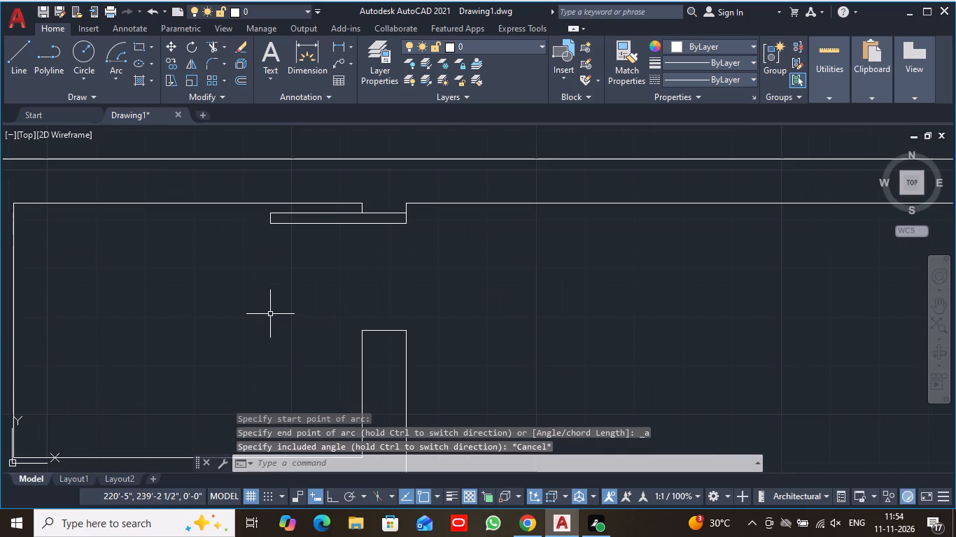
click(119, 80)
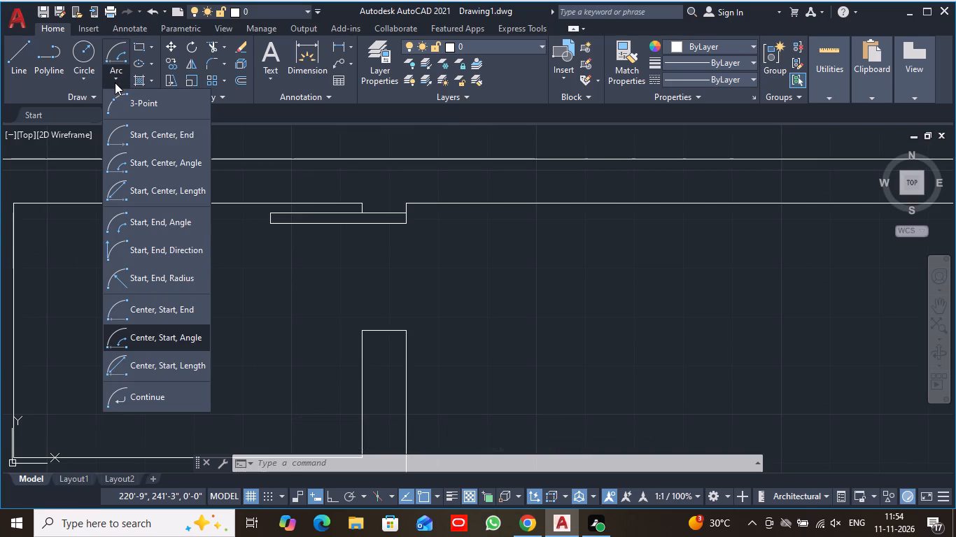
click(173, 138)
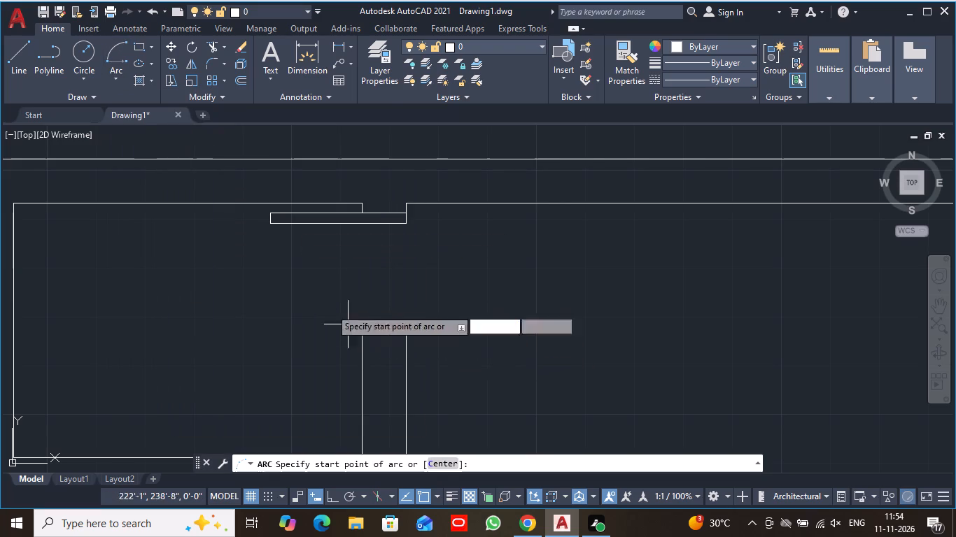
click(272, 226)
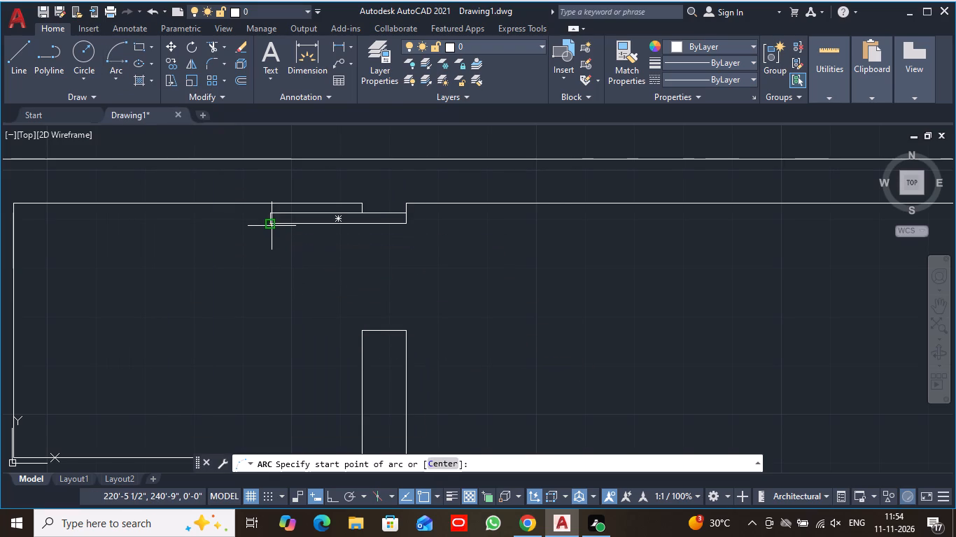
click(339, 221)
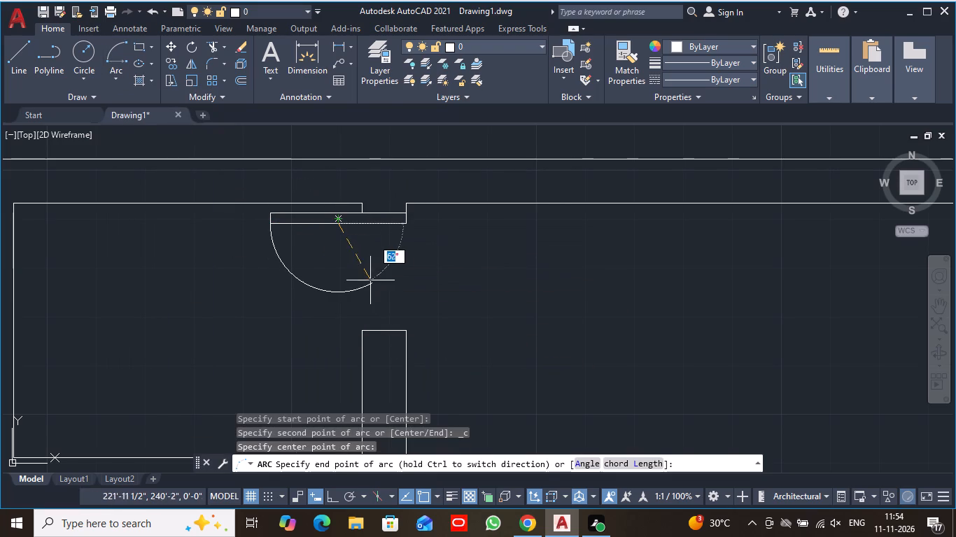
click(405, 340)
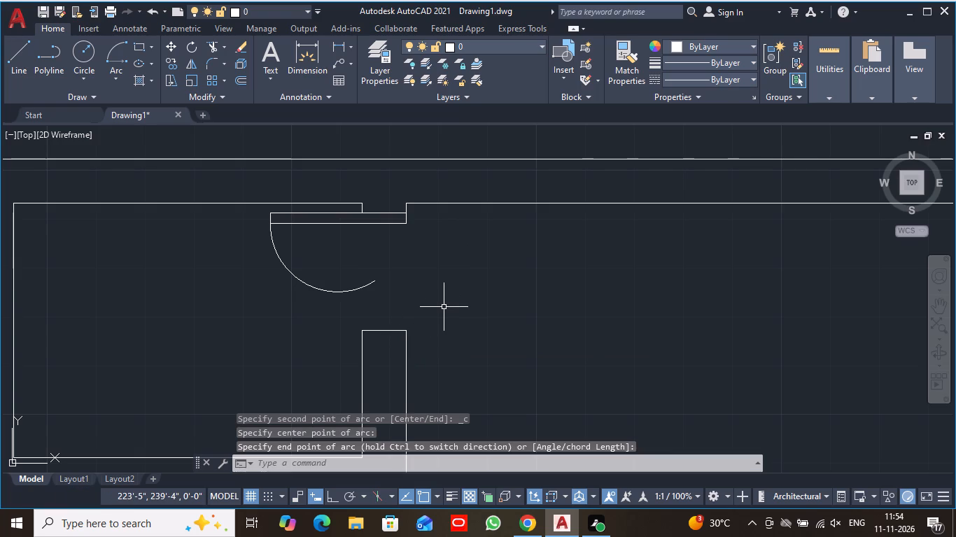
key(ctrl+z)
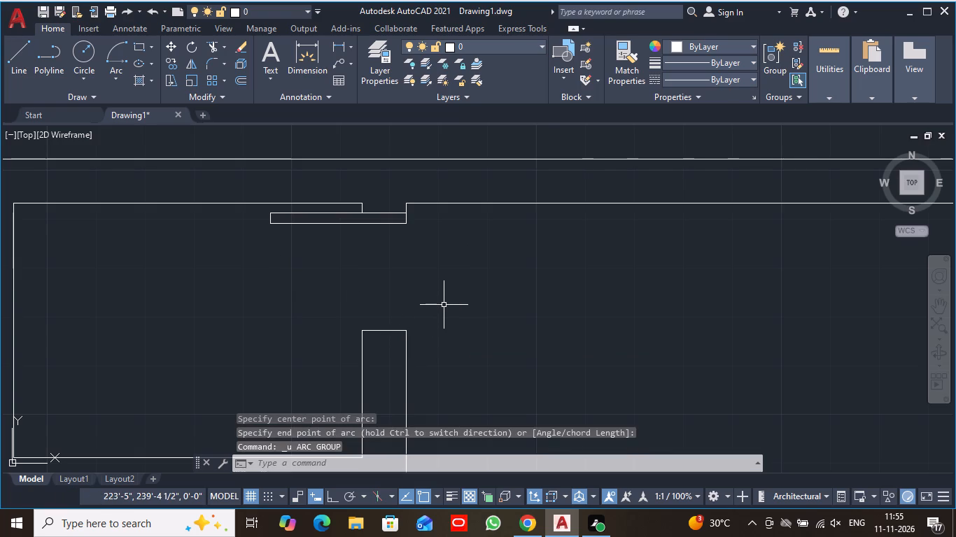
Examine the existing yellow doors and their swing arcs alongside the new doorway in the northern rooms.
scroll(444, 305, down, 2)
middle_drag(465, 350, 435, 240)
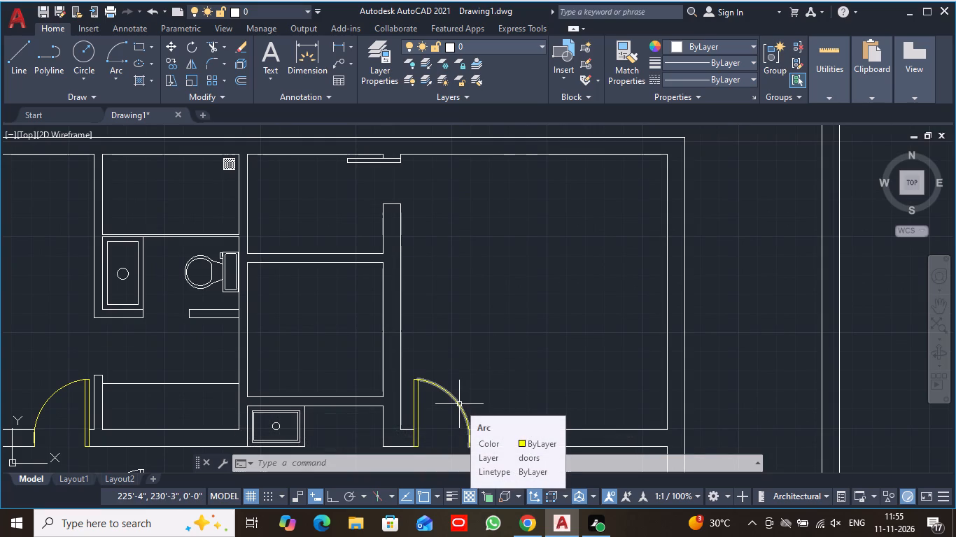
scroll(490, 348, down, 1)
middle_drag(490, 348, 538, 360)
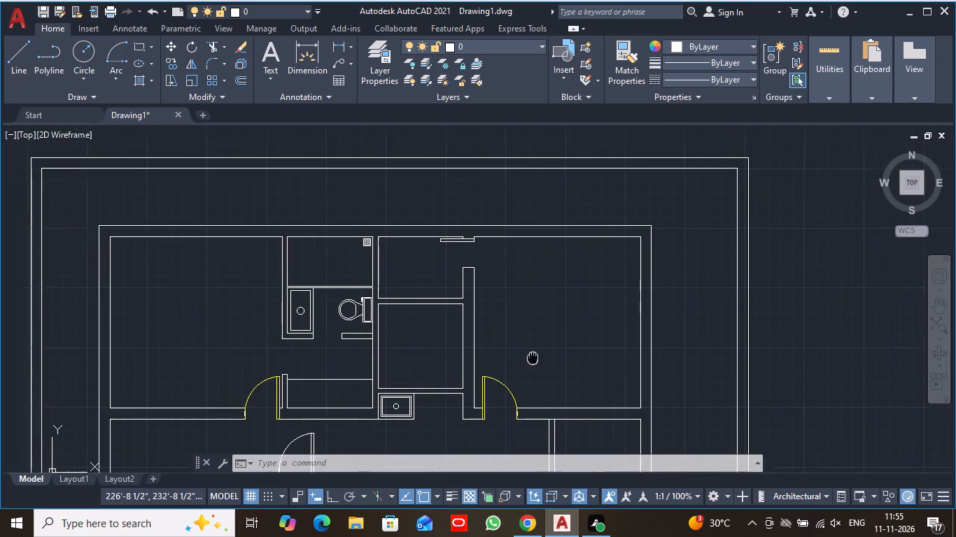
middle_drag(538, 360, 543, 365)
scroll(520, 373, up, 1)
middle_drag(493, 250, 480, 332)
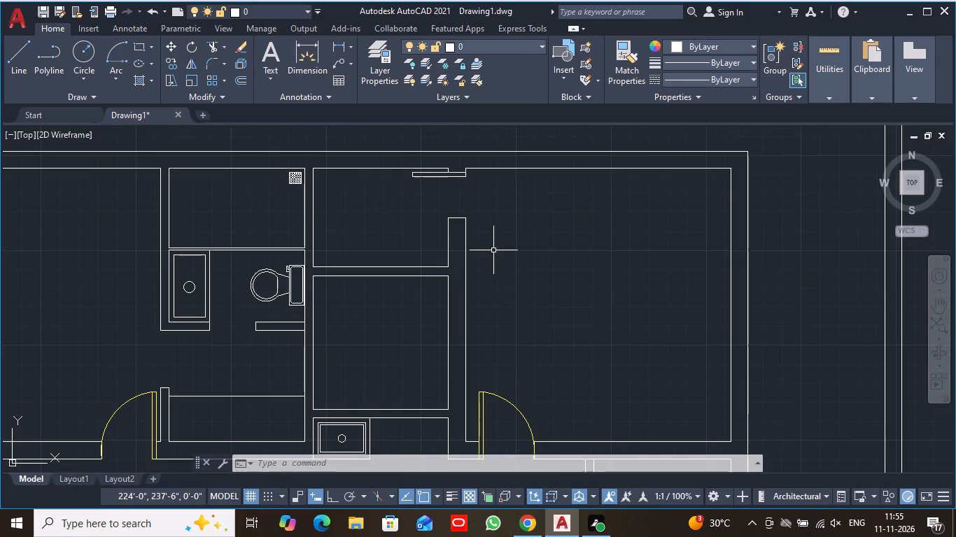
middle_drag(480, 332, 480, 334)
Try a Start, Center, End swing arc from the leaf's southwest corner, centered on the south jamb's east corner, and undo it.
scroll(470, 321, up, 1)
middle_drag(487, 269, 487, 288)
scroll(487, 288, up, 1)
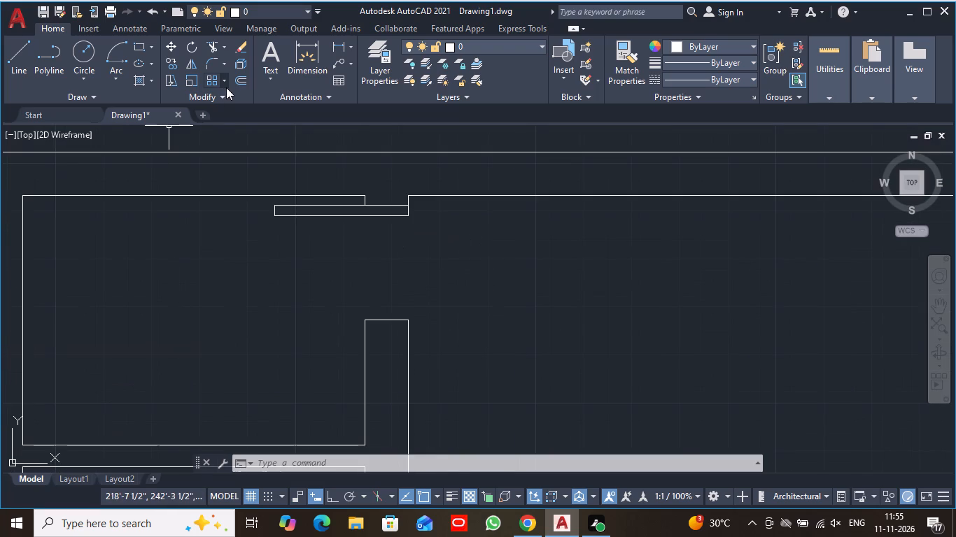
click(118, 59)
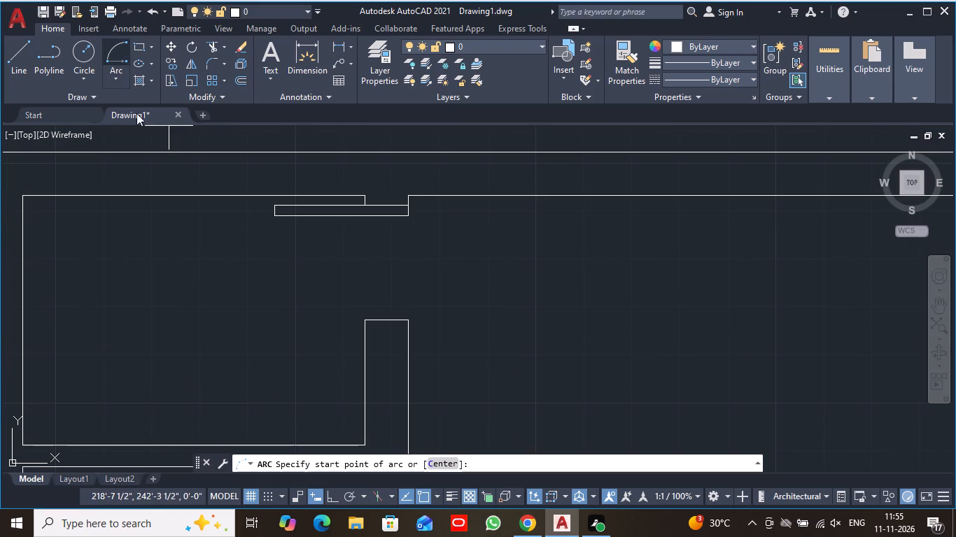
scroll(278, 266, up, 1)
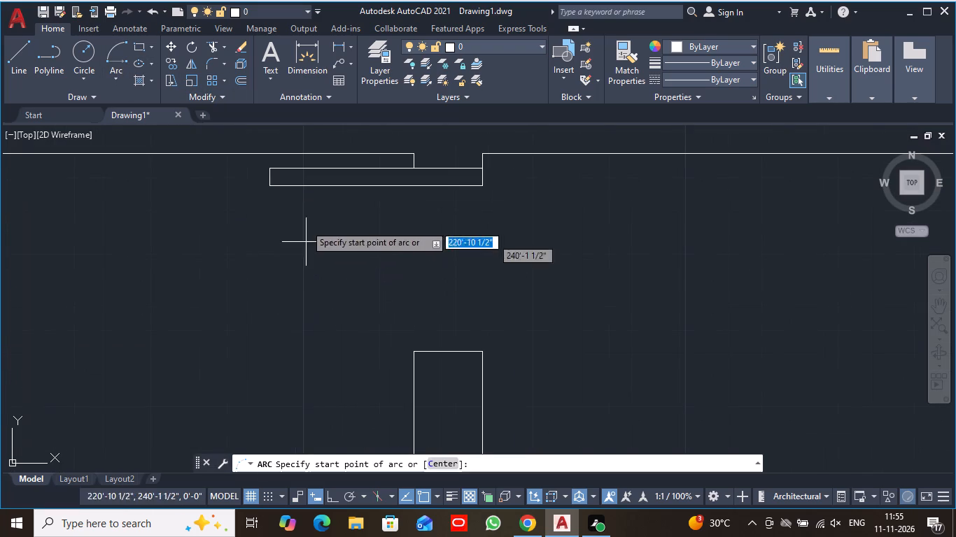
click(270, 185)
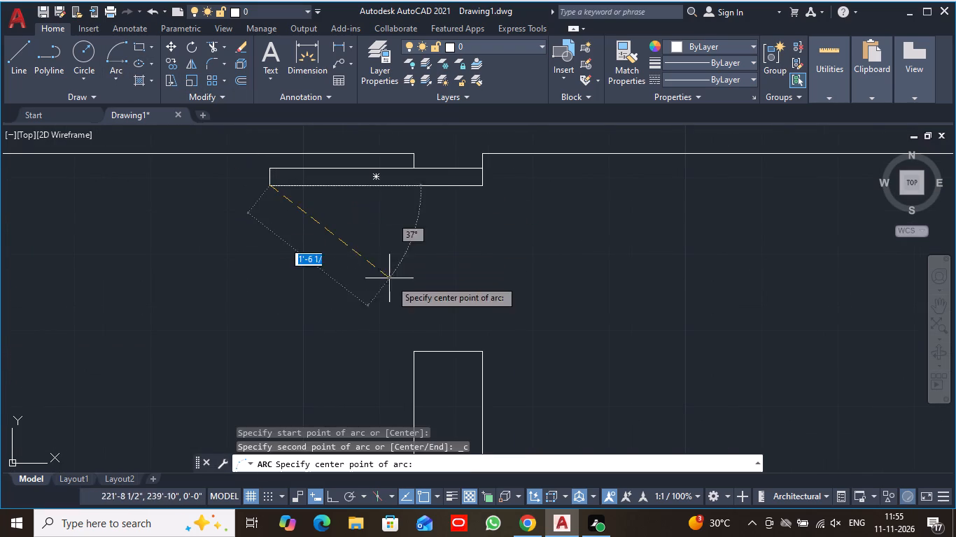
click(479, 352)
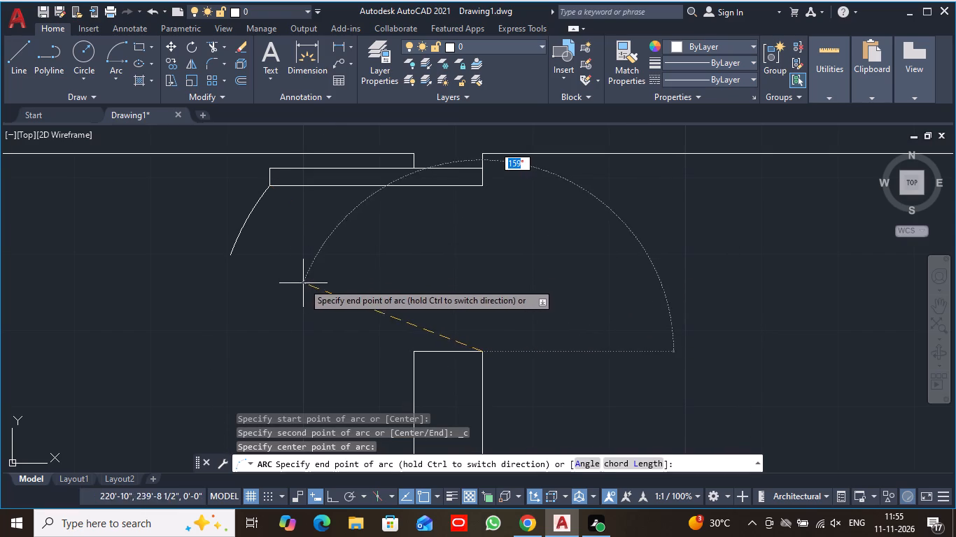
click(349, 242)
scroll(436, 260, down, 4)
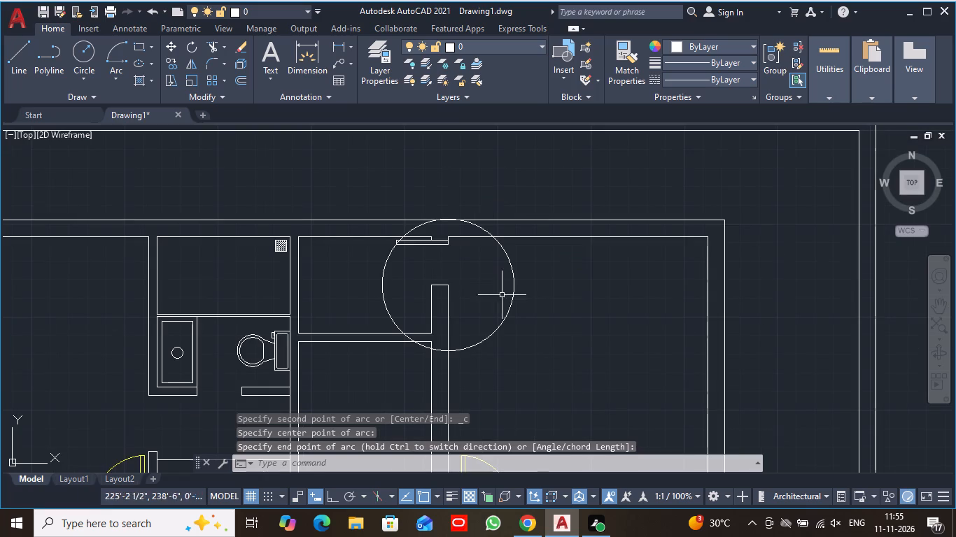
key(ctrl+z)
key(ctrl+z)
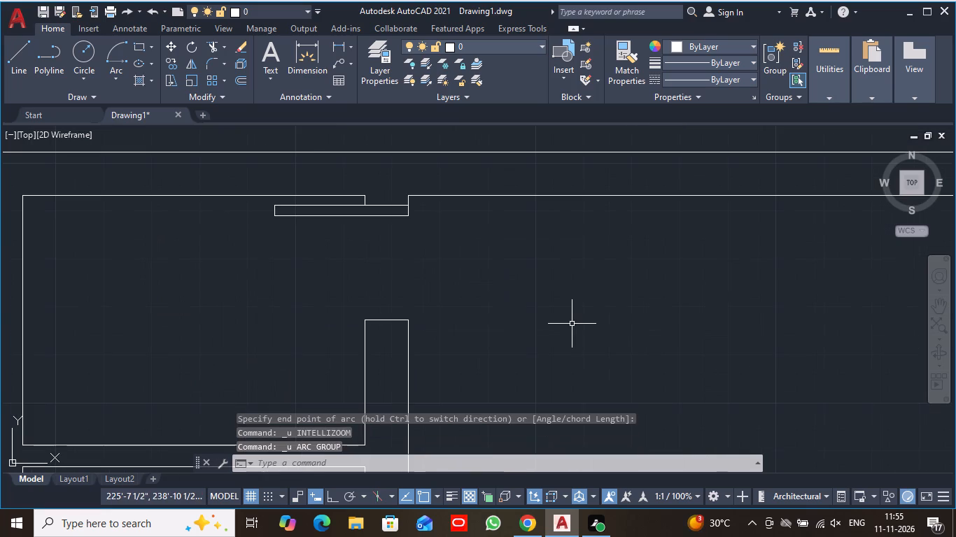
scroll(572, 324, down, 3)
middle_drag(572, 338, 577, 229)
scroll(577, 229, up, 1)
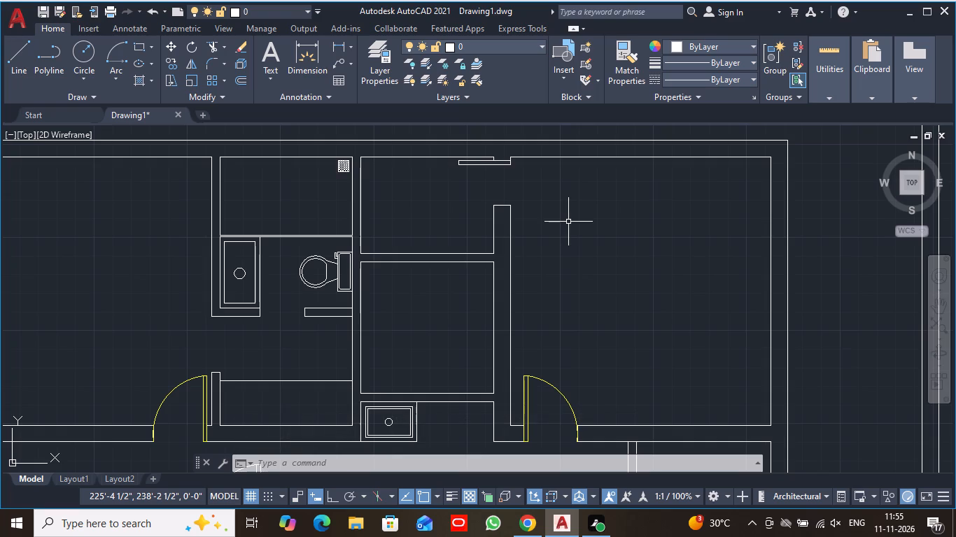
Delete the rectangular door leaf at the north jamb of the new doorway between the northern rooms.
scroll(555, 237, down, 2)
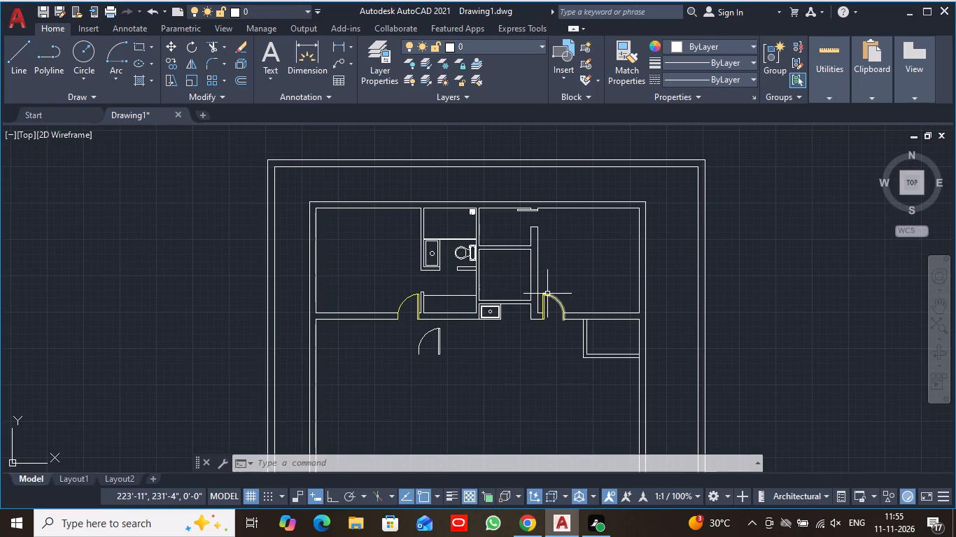
scroll(537, 238, up, 6)
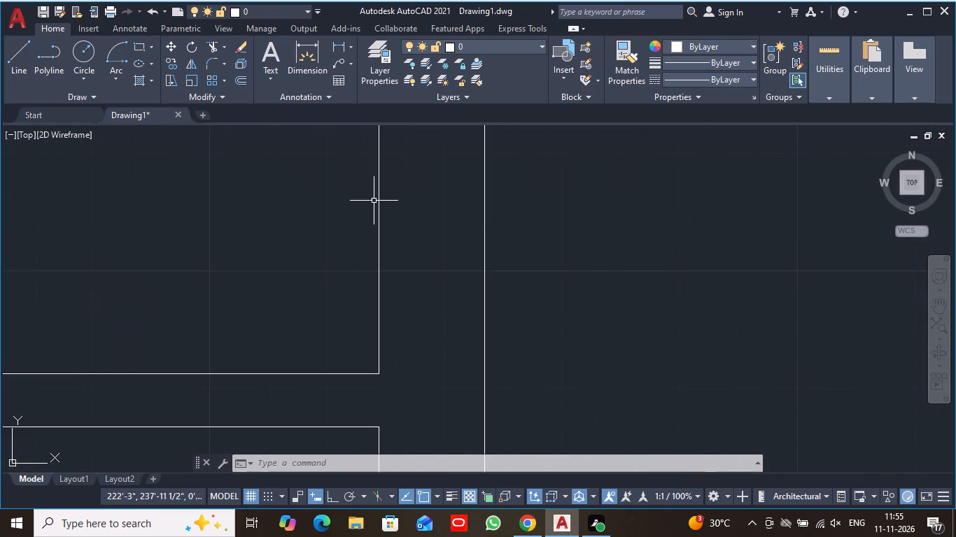
scroll(275, 186, down, 2)
middle_drag(279, 176, 298, 388)
scroll(279, 177, down, 1)
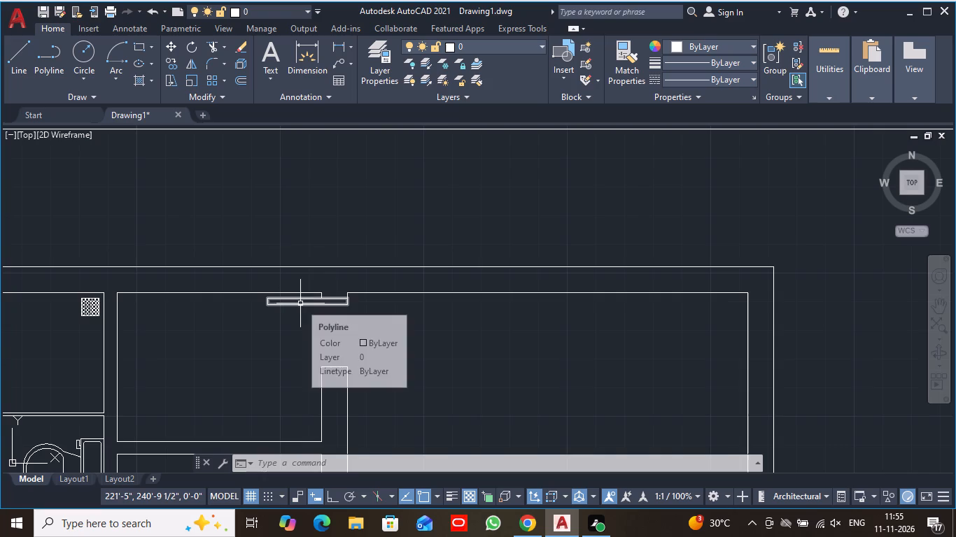
click(300, 303)
key(Delete)
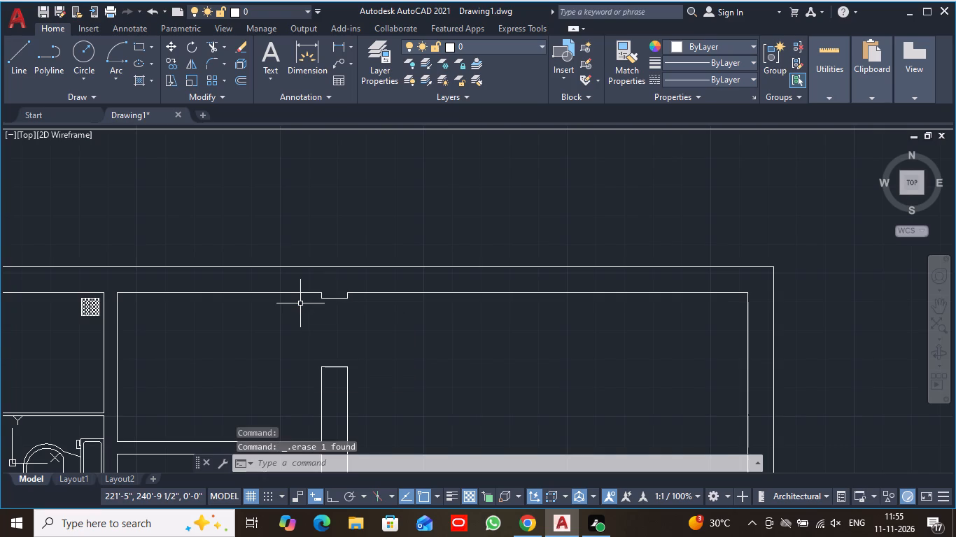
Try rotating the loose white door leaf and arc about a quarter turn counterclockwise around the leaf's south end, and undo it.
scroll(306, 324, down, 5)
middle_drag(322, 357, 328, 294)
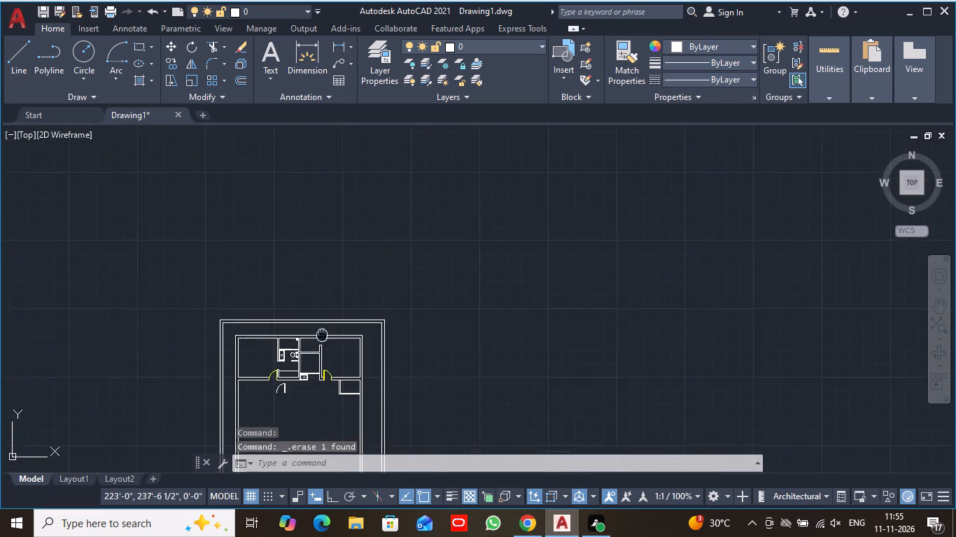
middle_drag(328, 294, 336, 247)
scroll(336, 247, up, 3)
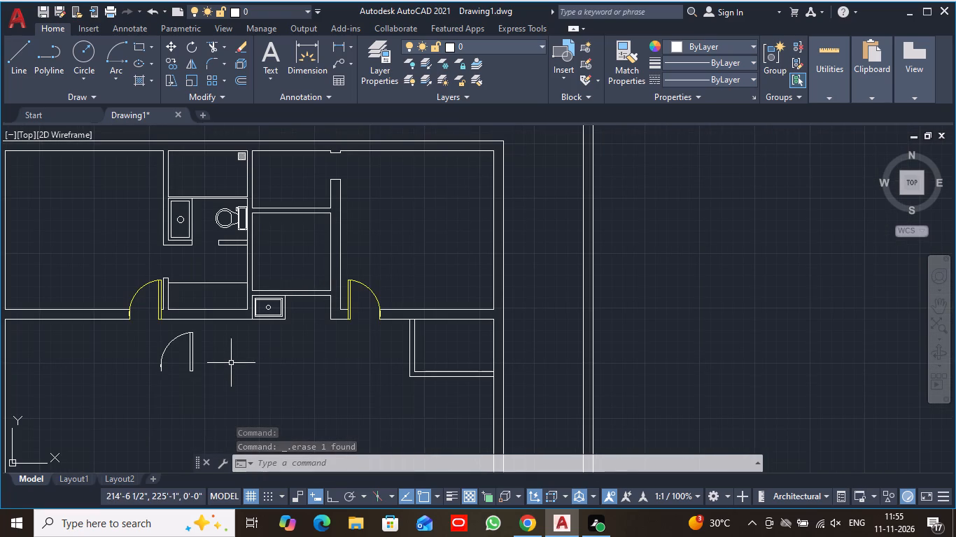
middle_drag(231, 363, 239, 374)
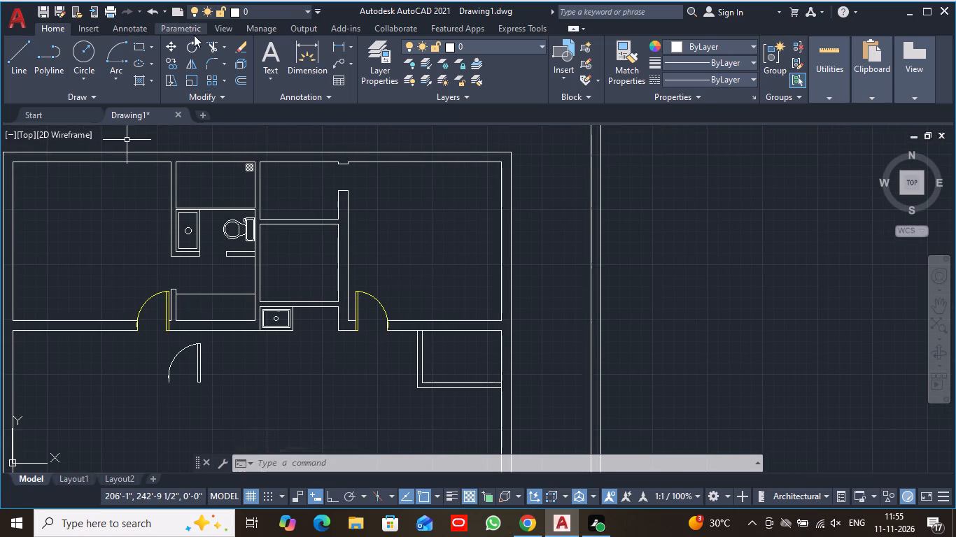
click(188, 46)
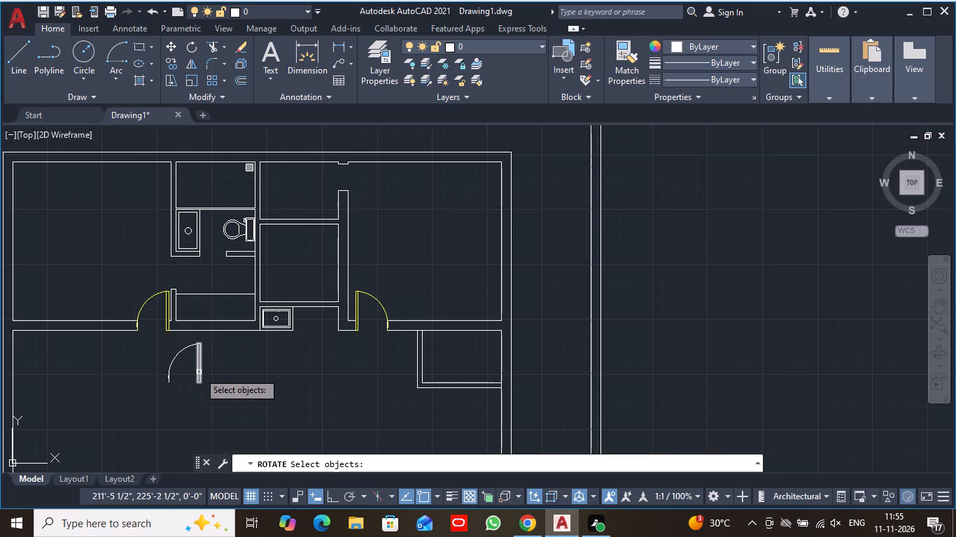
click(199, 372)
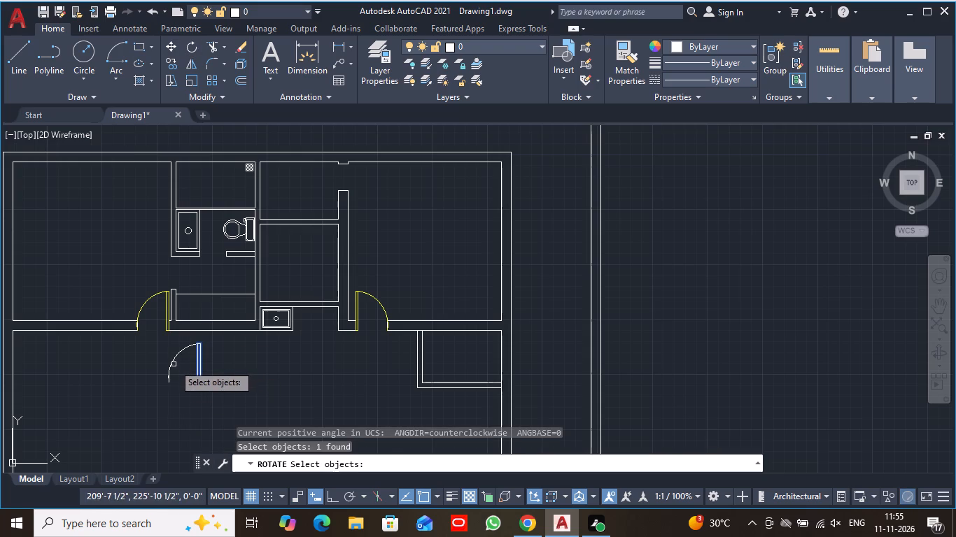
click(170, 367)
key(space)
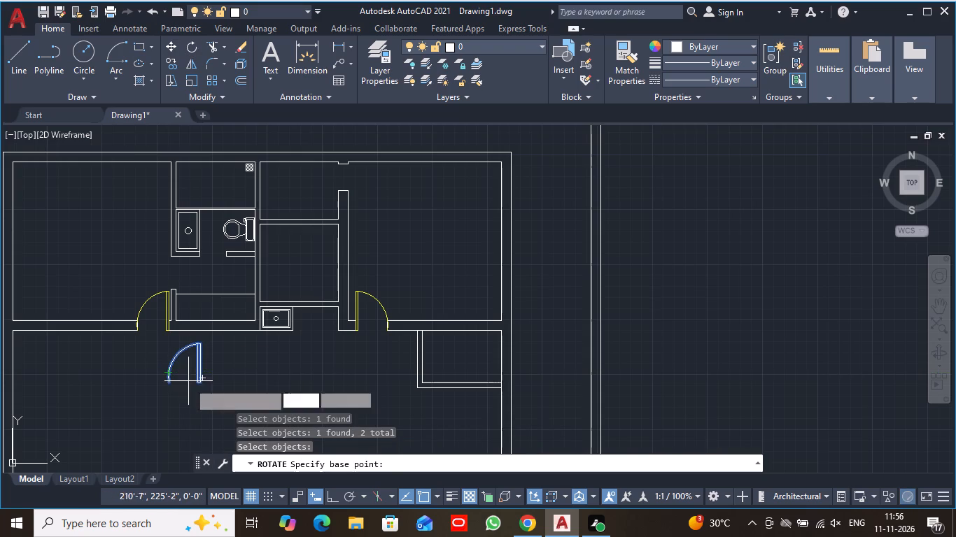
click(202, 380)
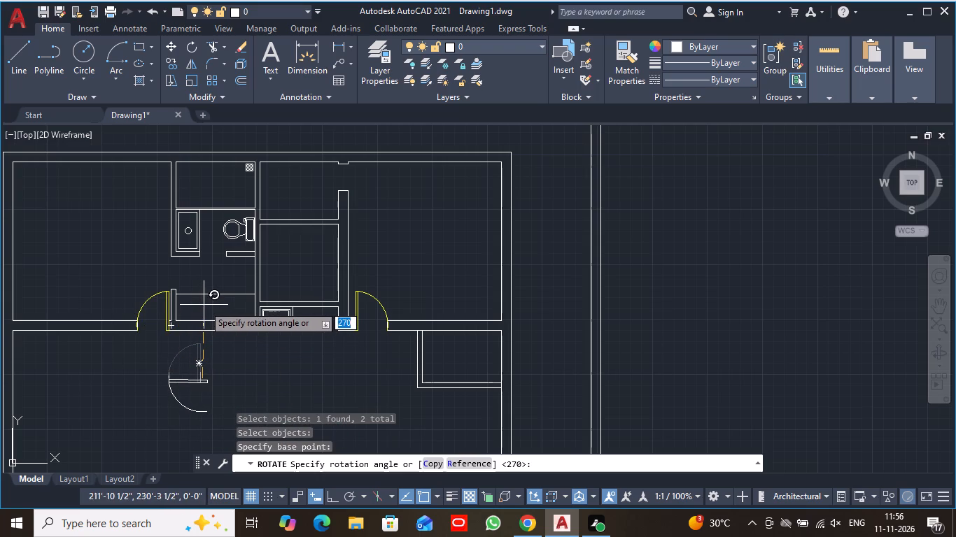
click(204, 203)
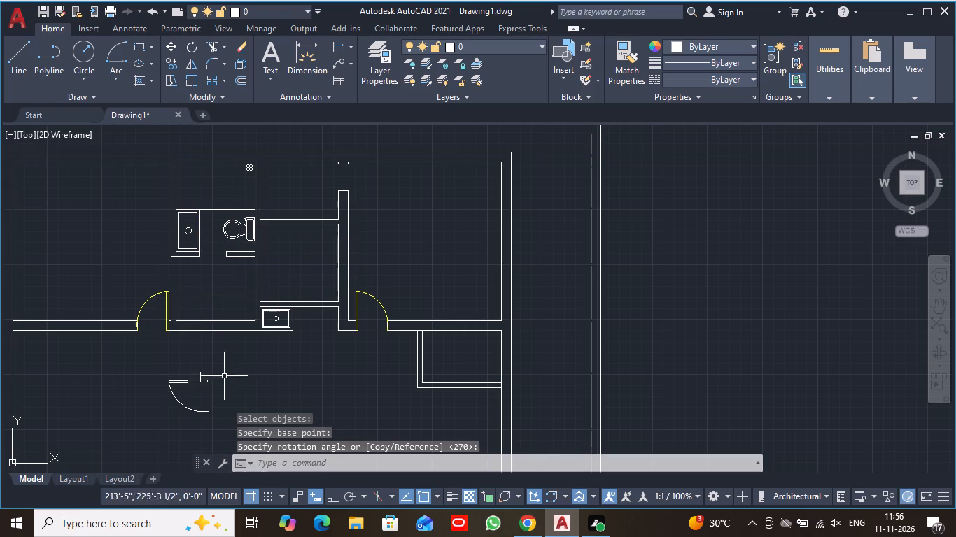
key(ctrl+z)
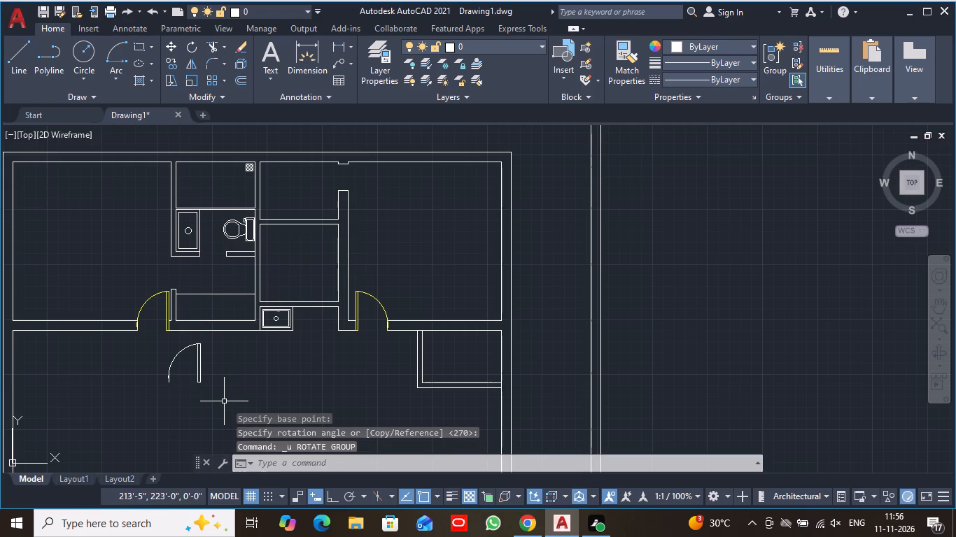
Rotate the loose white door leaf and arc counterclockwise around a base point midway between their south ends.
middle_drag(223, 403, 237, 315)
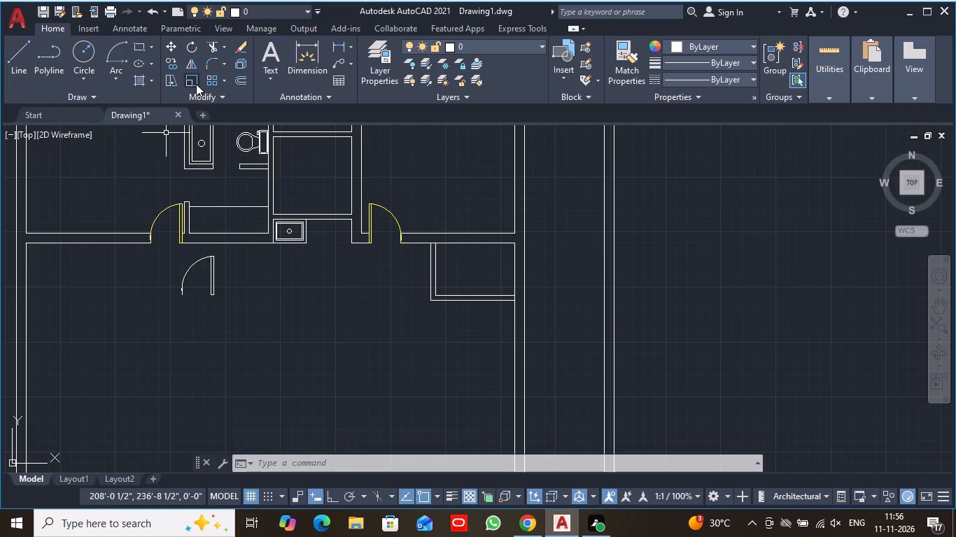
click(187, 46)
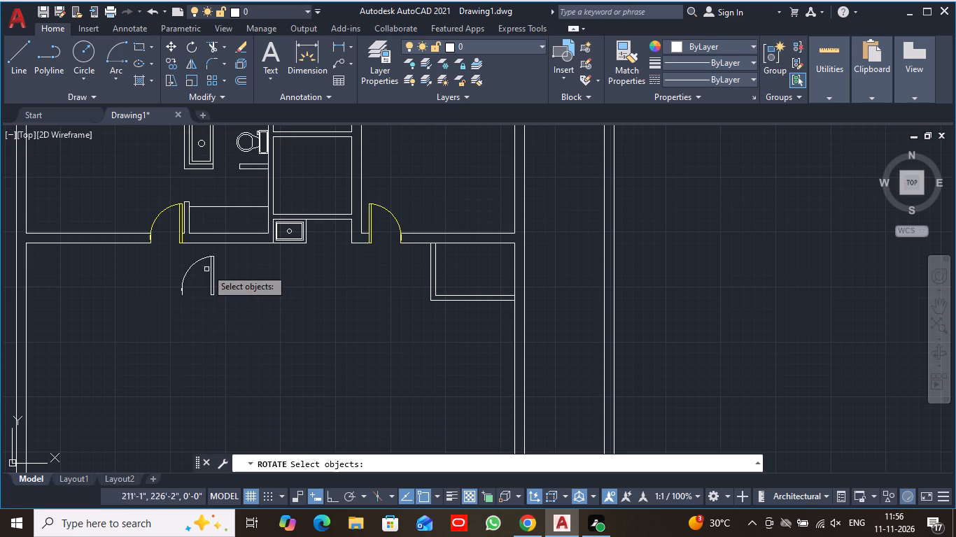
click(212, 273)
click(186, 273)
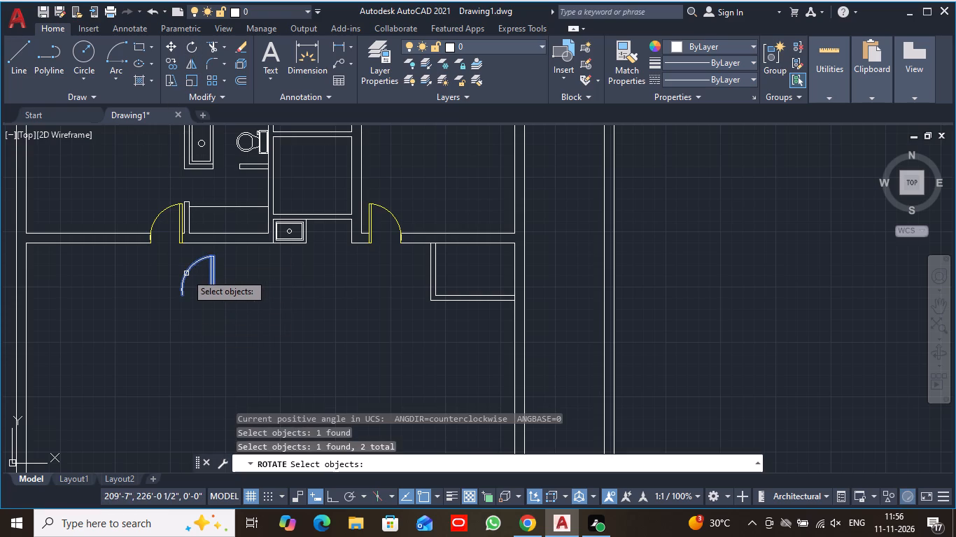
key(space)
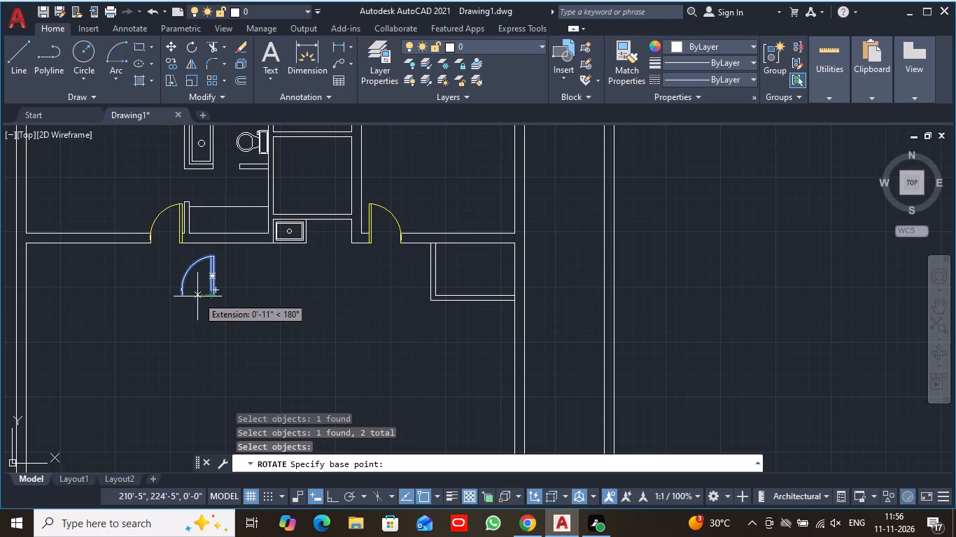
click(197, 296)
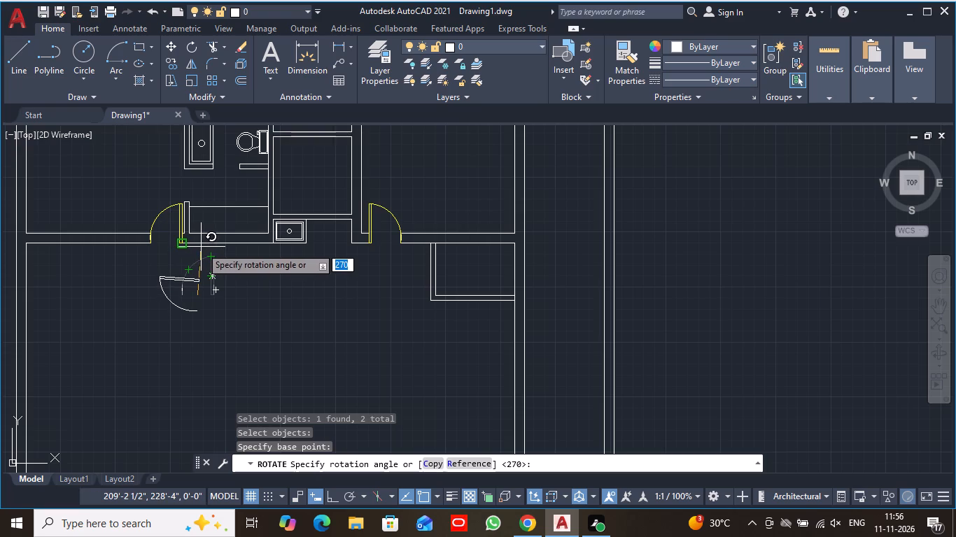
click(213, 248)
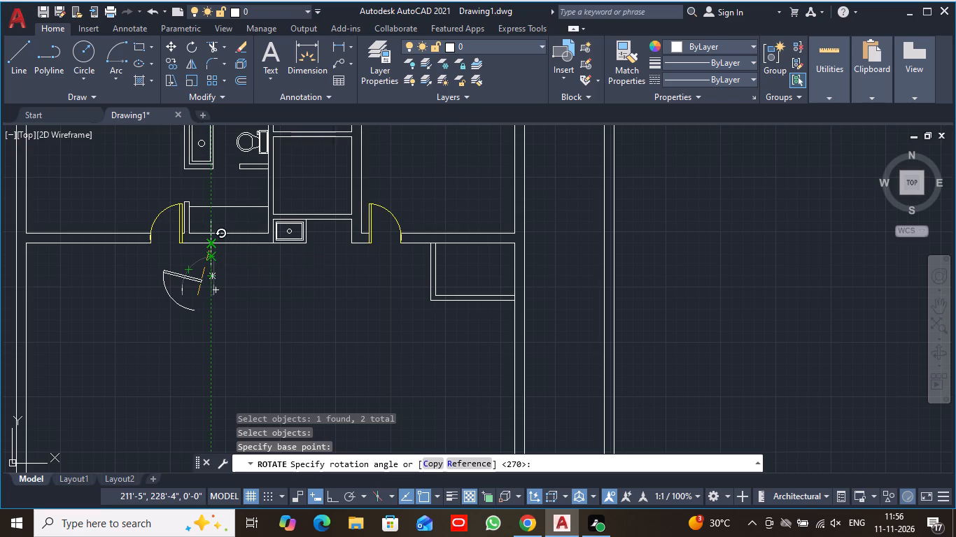
Delete the loose white door leaf, its swing arc and the short vertical lines beside them in the large room.
scroll(225, 317, down, 2)
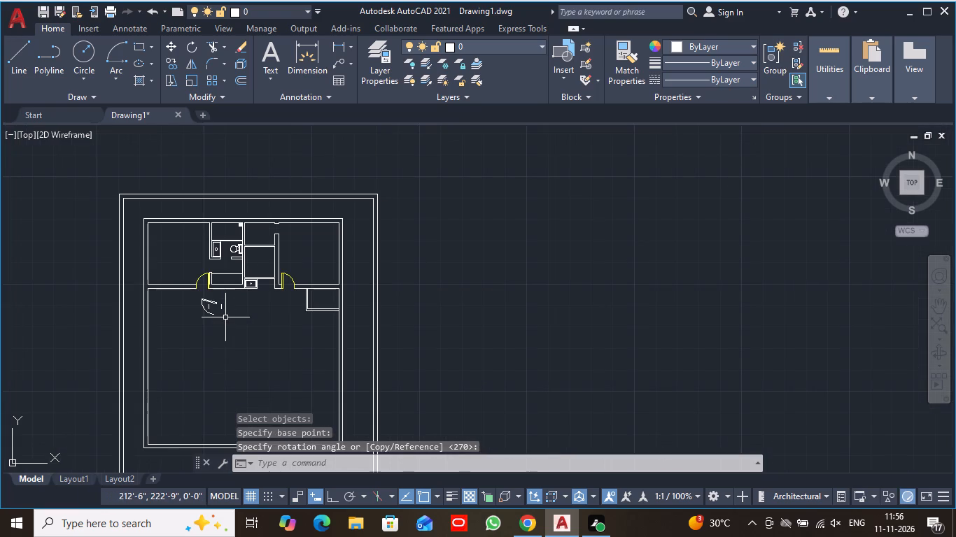
scroll(207, 304, up, 7)
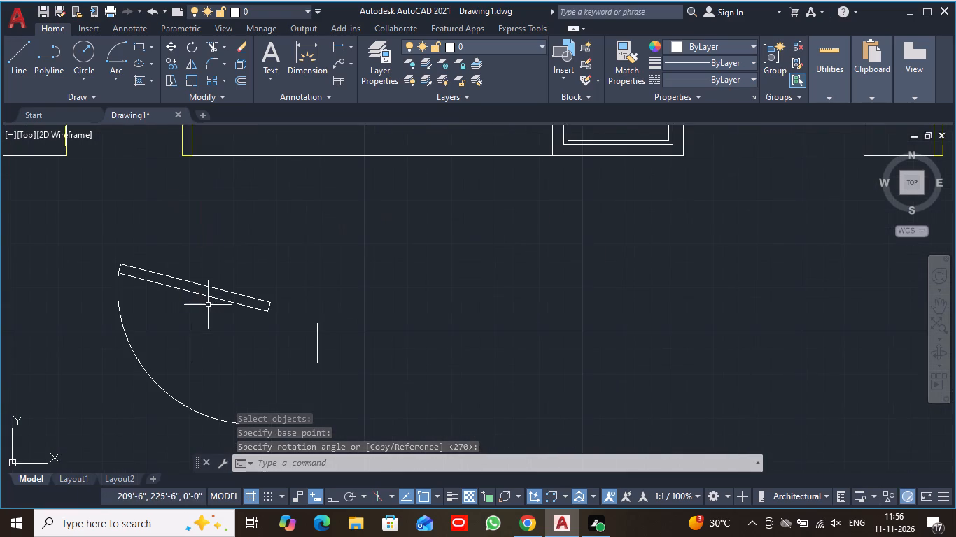
click(78, 216)
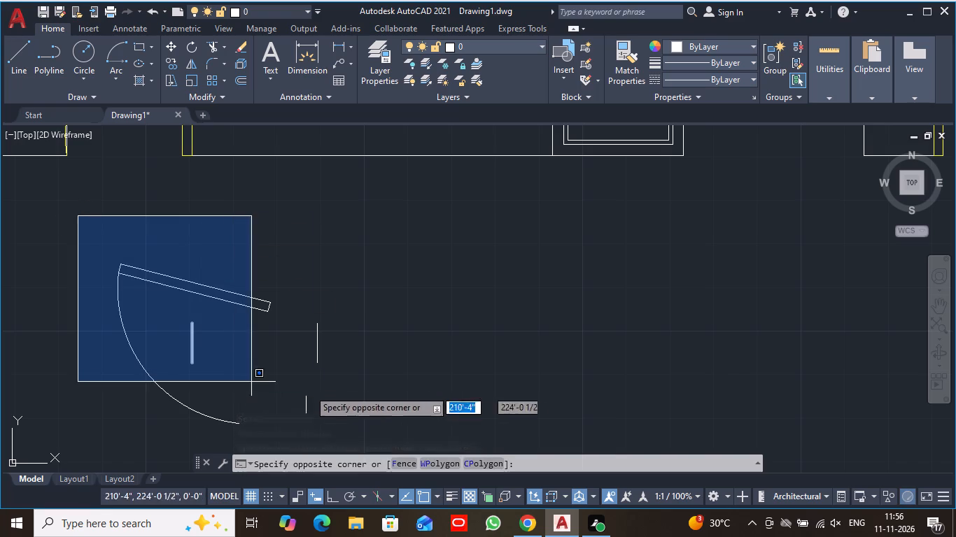
click(367, 436)
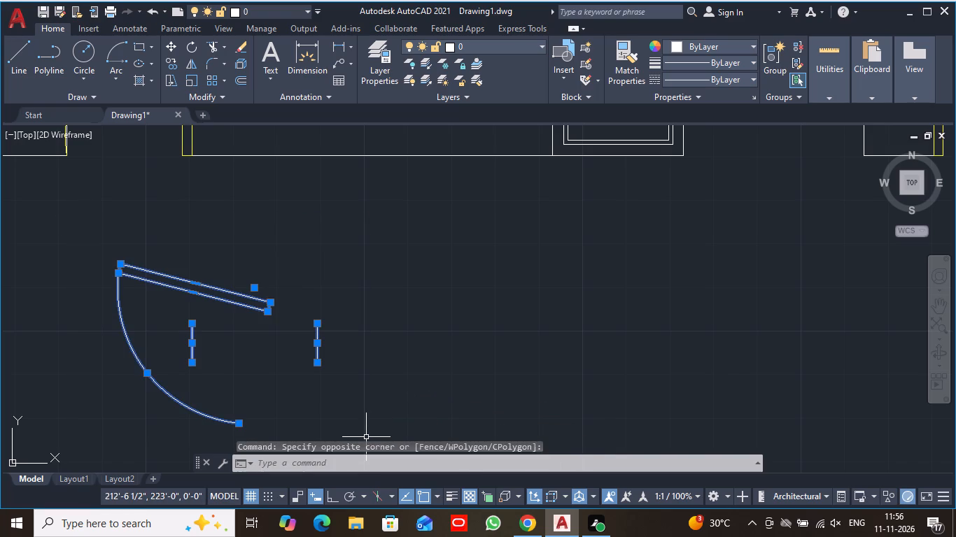
key(Delete)
Draw a rectangular door leaf about 1'-9 1/2" by 3" westward from the east corner of the new doorway's north jamb.
scroll(366, 437, down, 2)
scroll(429, 336, down, 3)
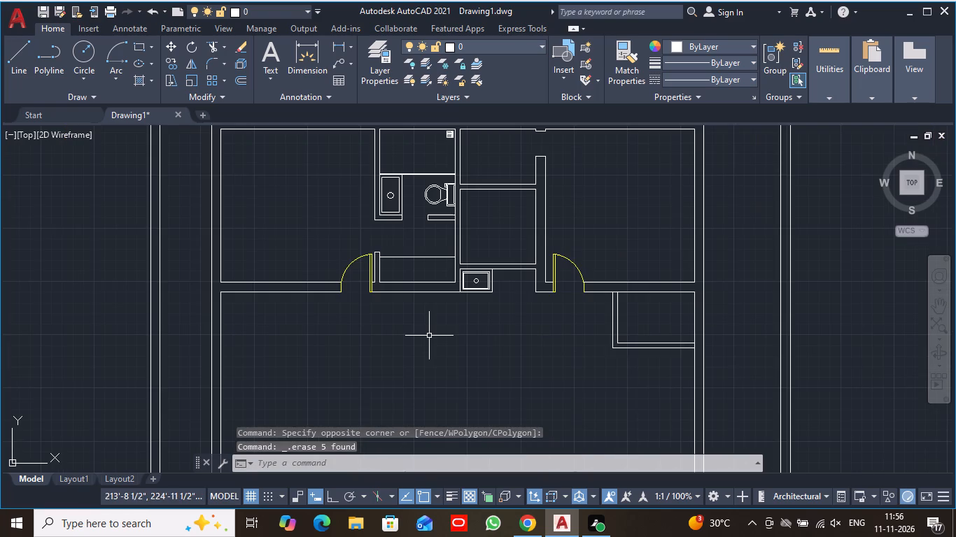
scroll(468, 294, down, 3)
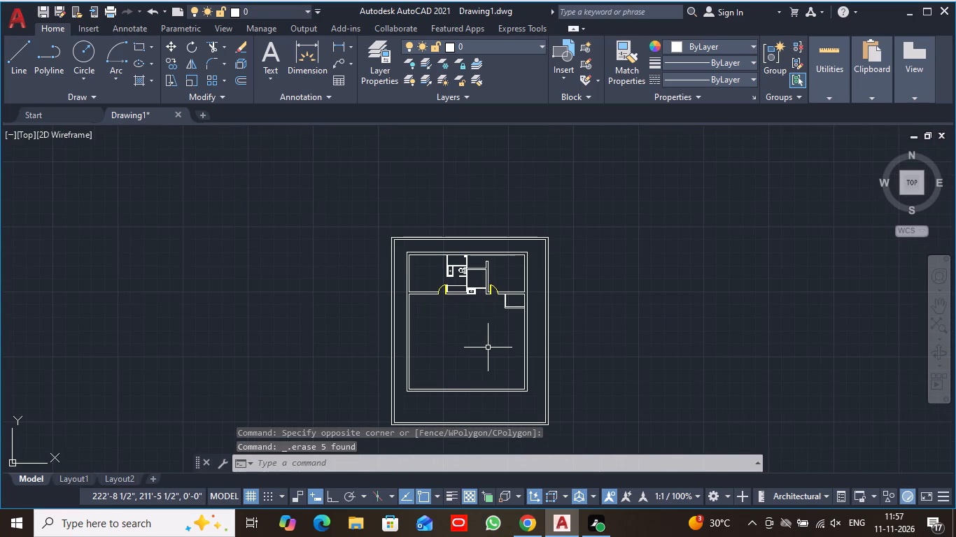
scroll(507, 289, up, 3)
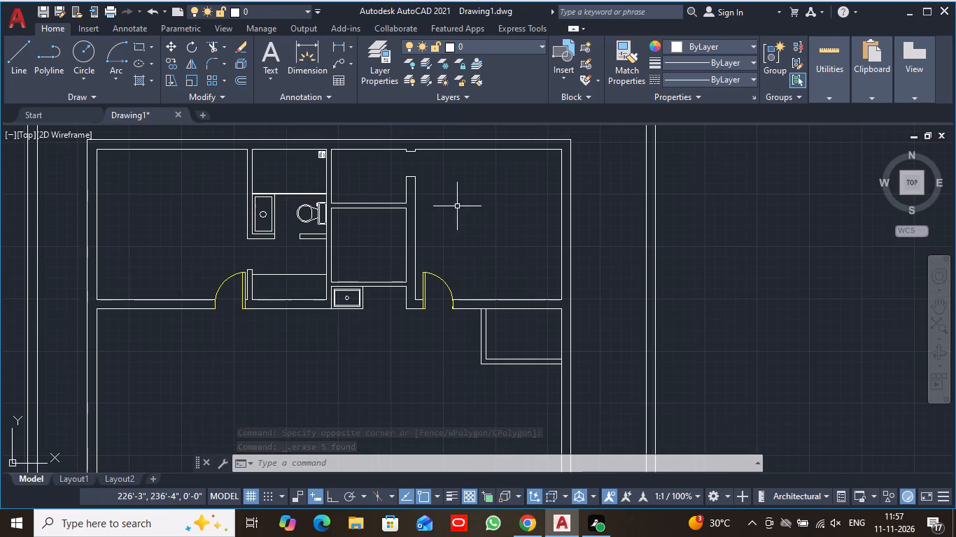
middle_drag(457, 206, 426, 361)
scroll(422, 329, up, 2)
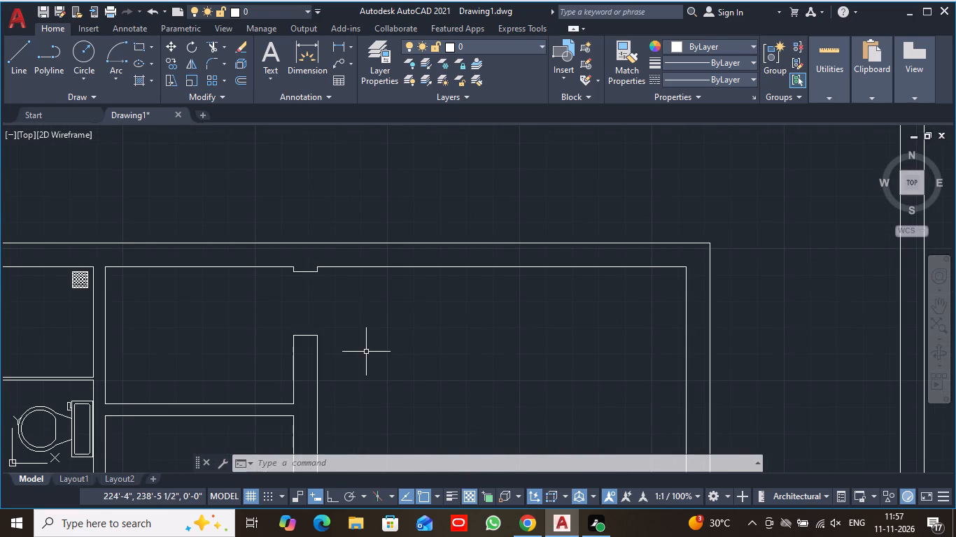
click(132, 43)
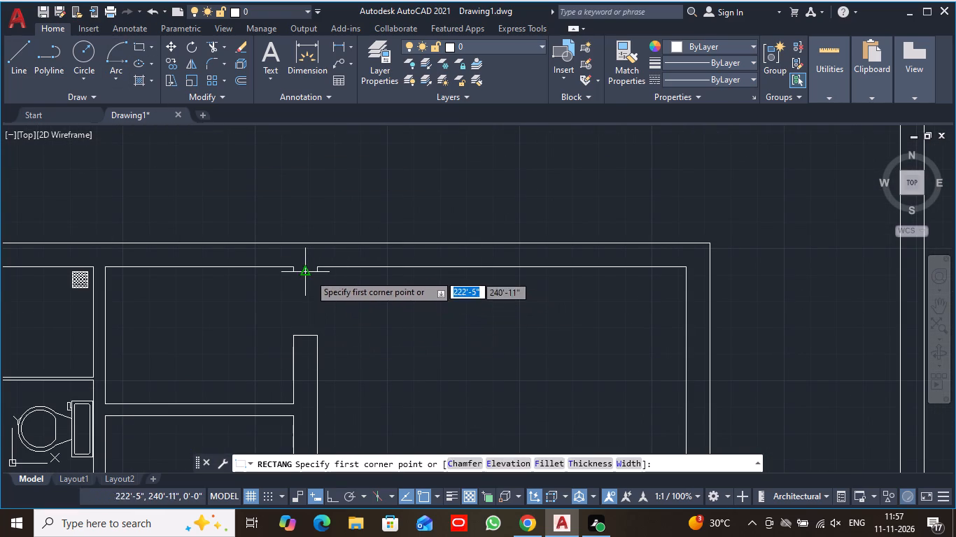
click(315, 275)
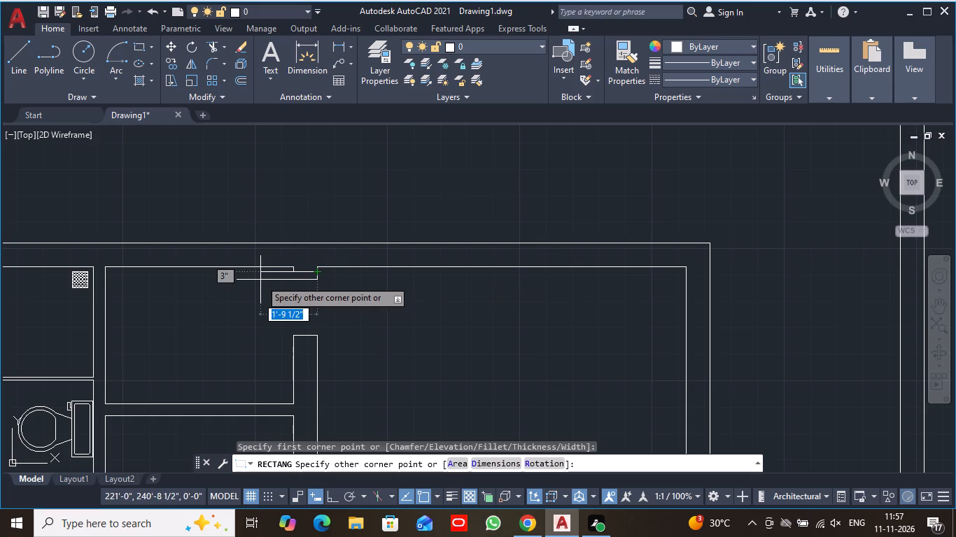
click(260, 280)
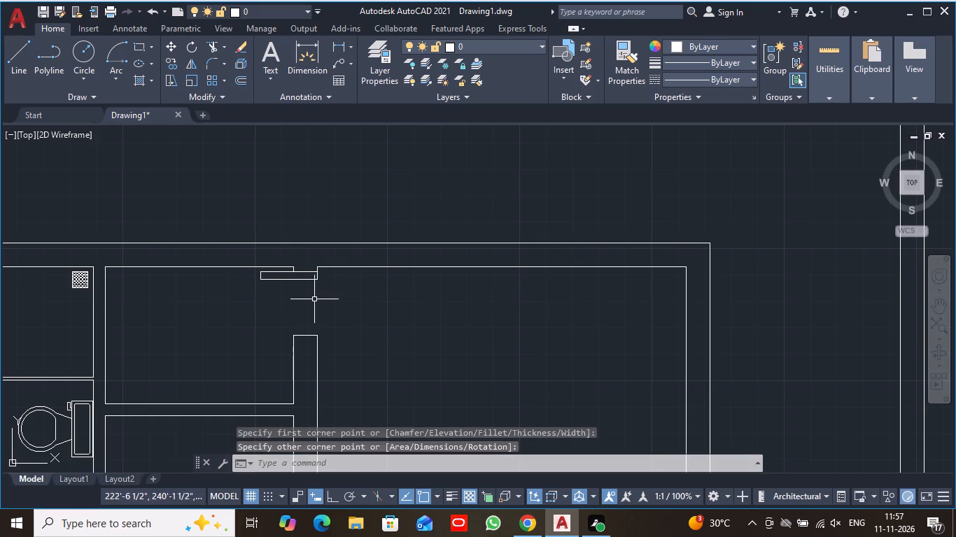
scroll(372, 318, down, 2)
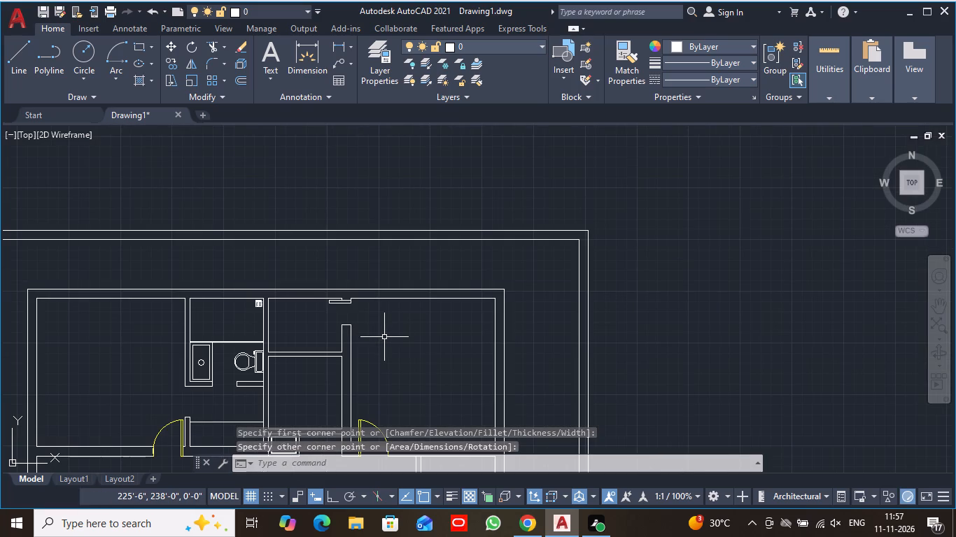
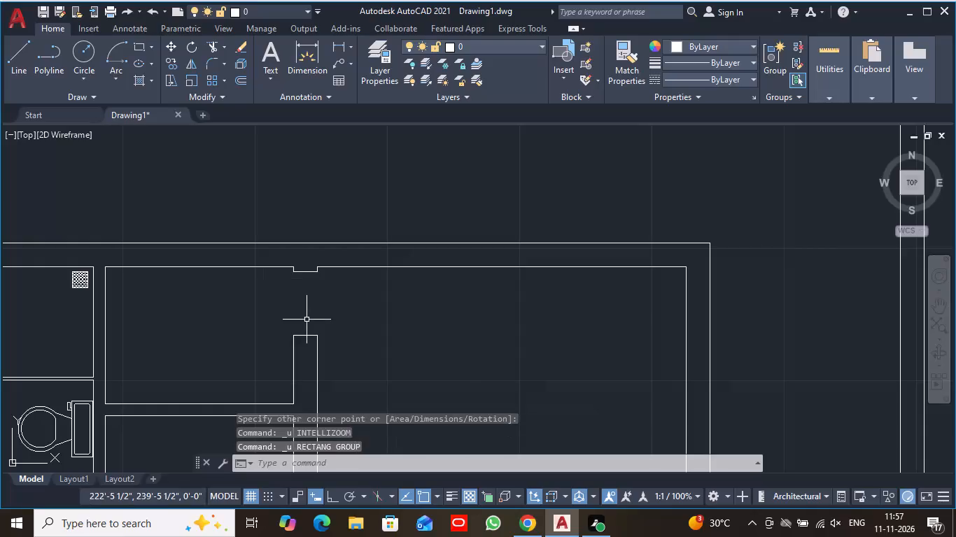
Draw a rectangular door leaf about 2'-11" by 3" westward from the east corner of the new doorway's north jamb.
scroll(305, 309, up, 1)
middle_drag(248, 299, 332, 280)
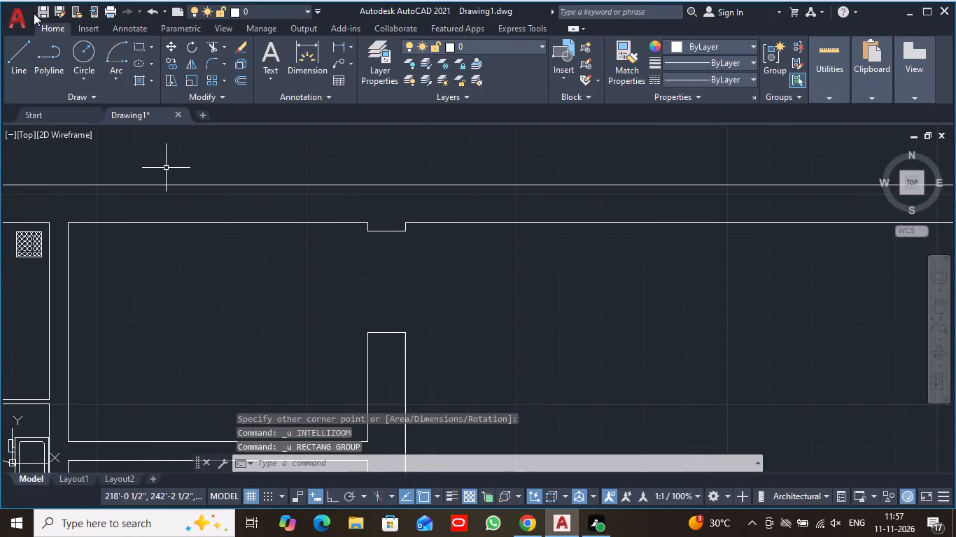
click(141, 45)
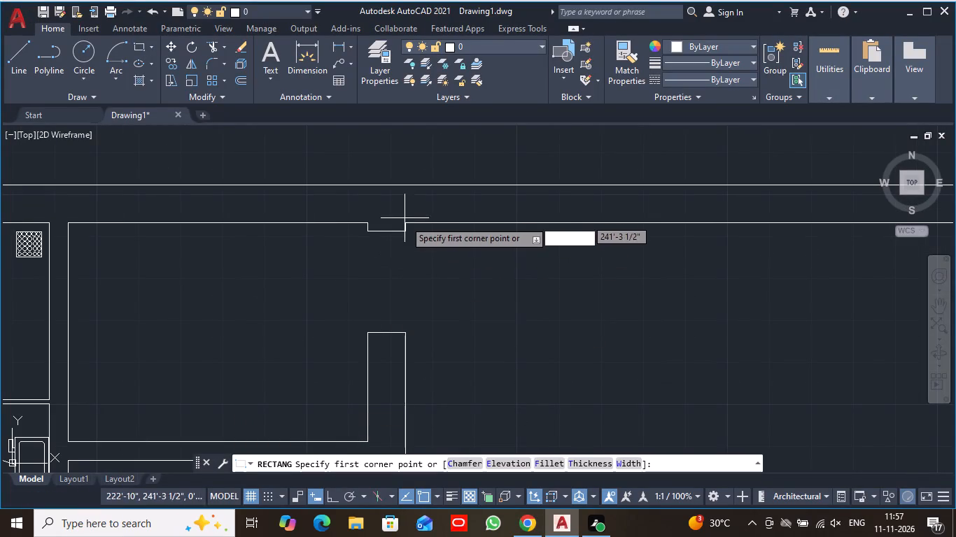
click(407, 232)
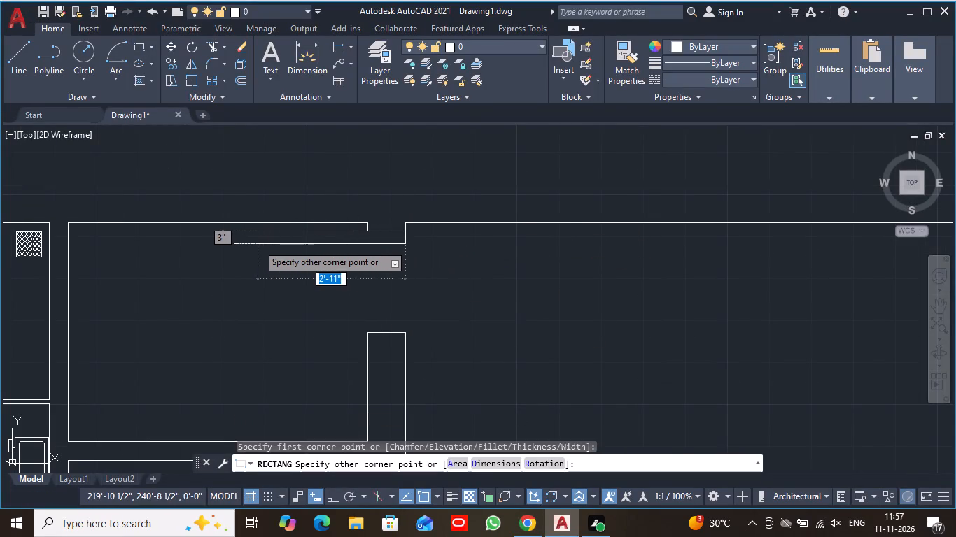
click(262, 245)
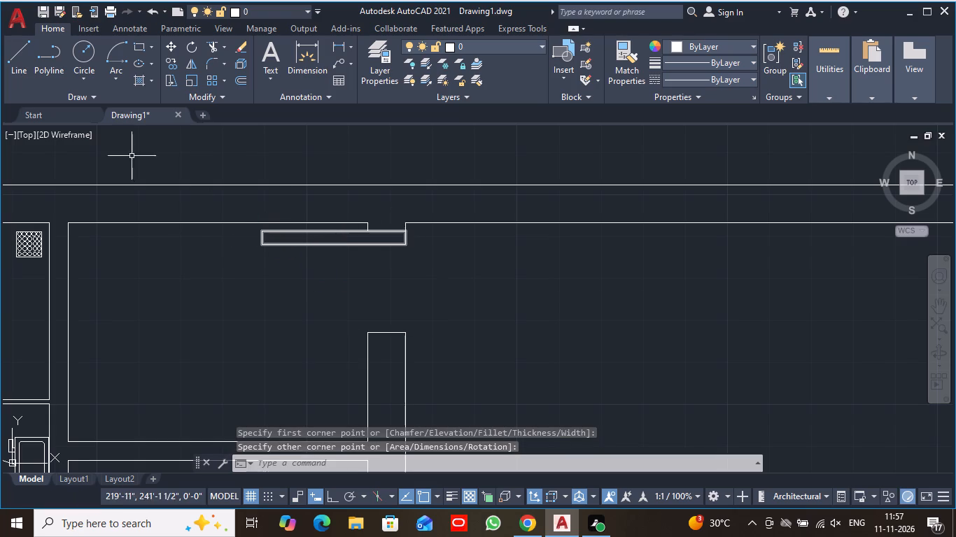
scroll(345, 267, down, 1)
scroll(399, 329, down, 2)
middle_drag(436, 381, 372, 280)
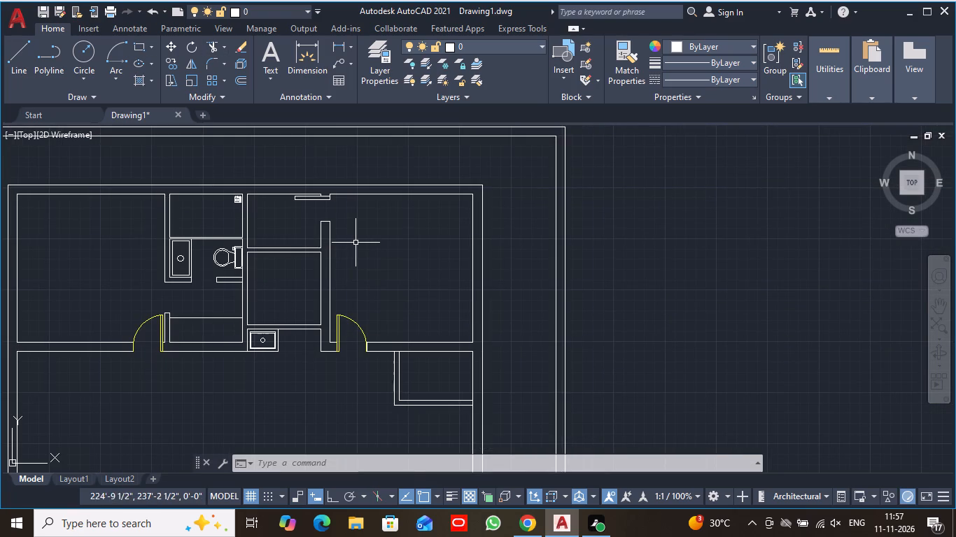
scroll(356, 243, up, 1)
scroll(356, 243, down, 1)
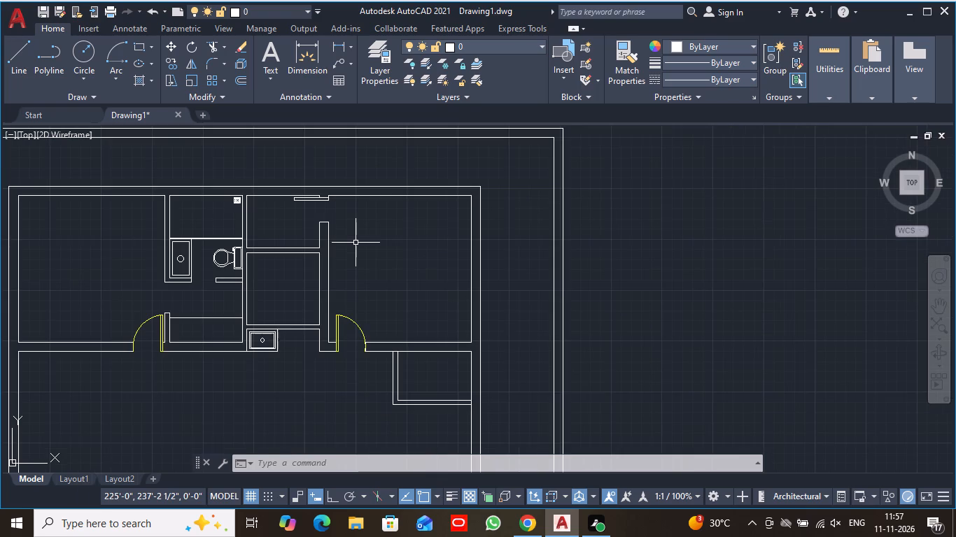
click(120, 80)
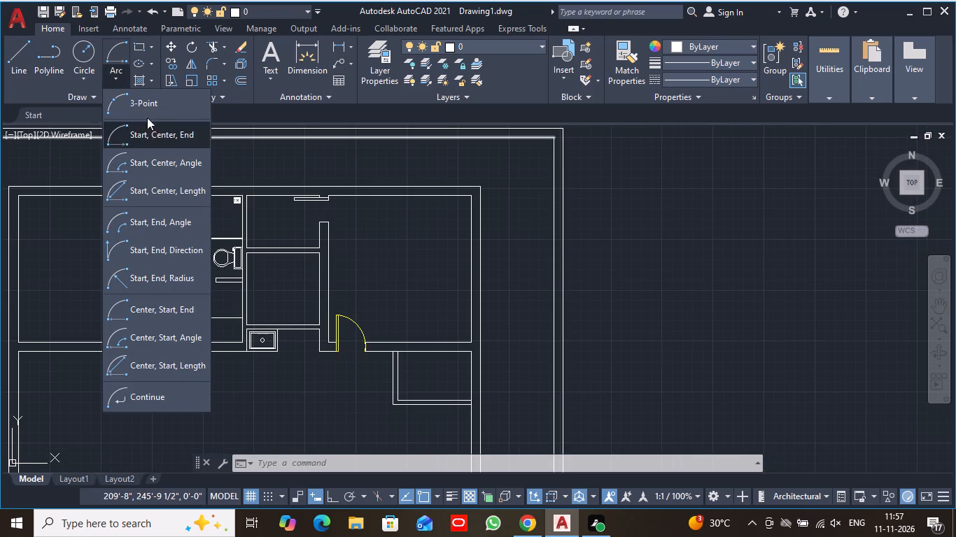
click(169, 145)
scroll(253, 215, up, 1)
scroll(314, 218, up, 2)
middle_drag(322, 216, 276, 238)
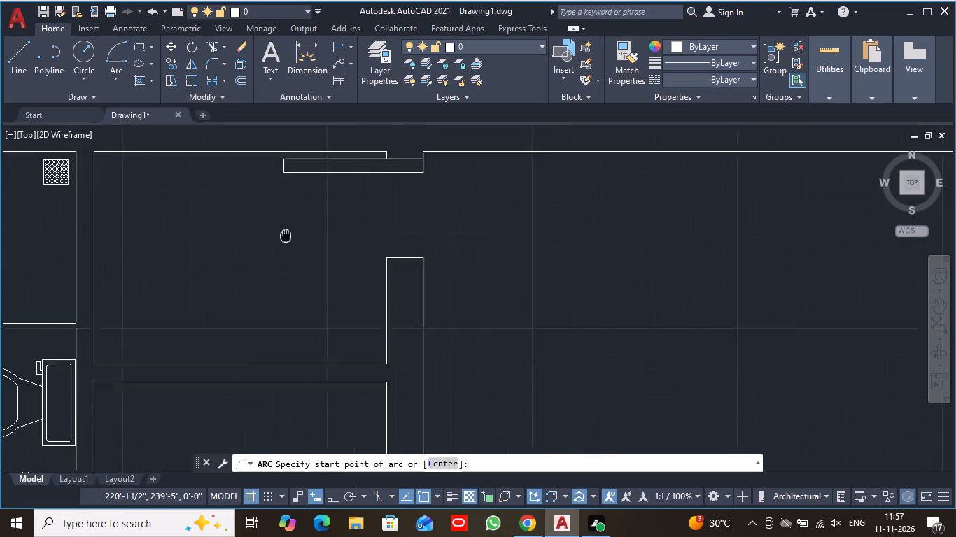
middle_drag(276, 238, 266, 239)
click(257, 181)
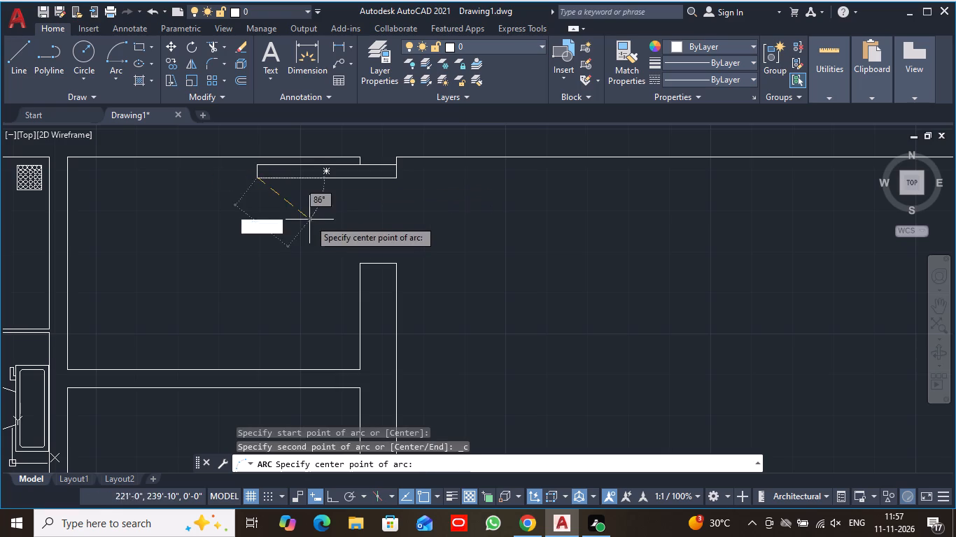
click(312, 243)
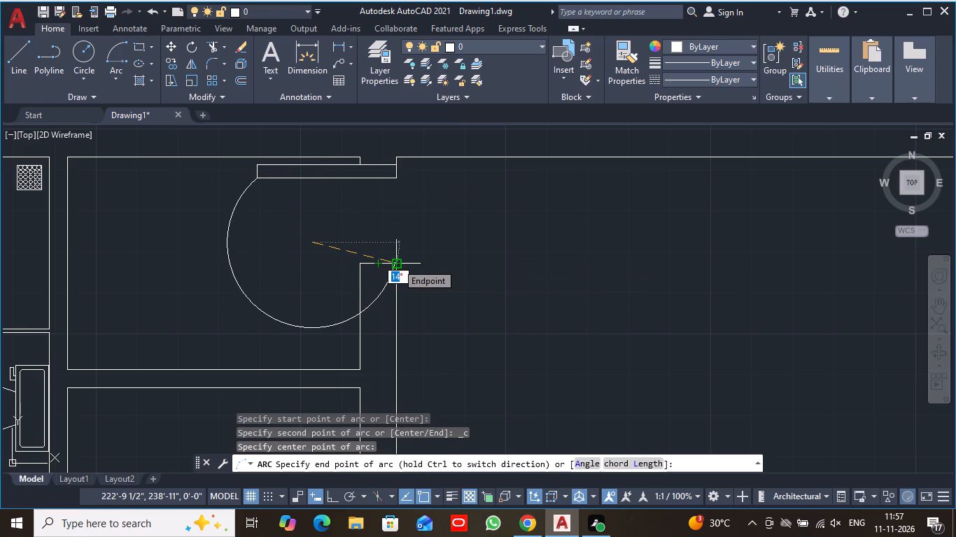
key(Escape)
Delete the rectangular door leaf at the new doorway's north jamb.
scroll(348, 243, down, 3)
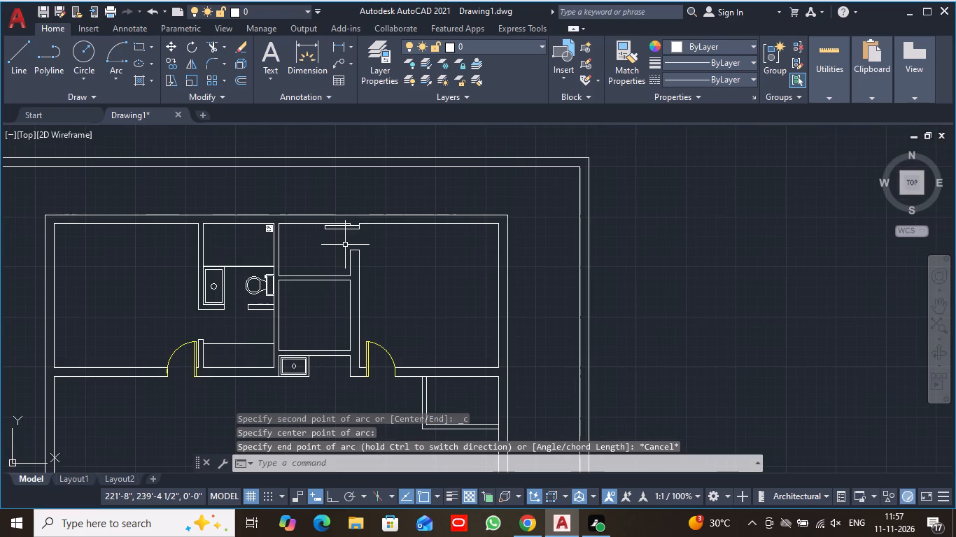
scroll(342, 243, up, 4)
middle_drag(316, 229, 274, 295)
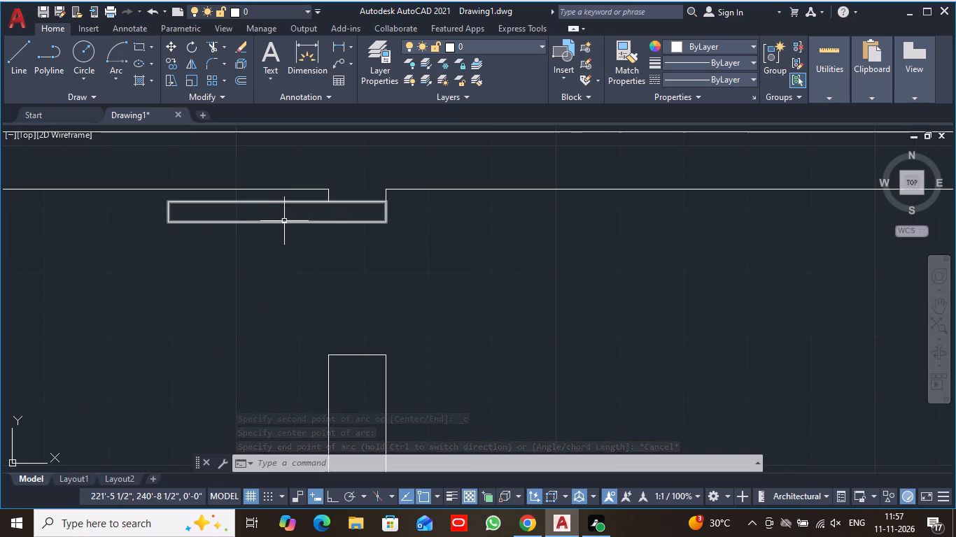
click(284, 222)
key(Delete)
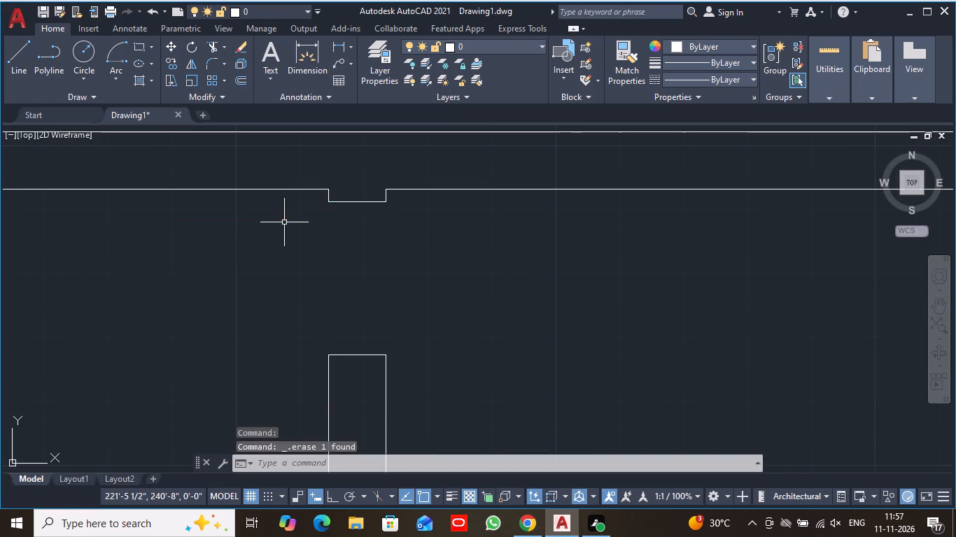
Open the tool palettes and look through the constraint, annotation, civil and structural tools.
scroll(297, 250, down, 3)
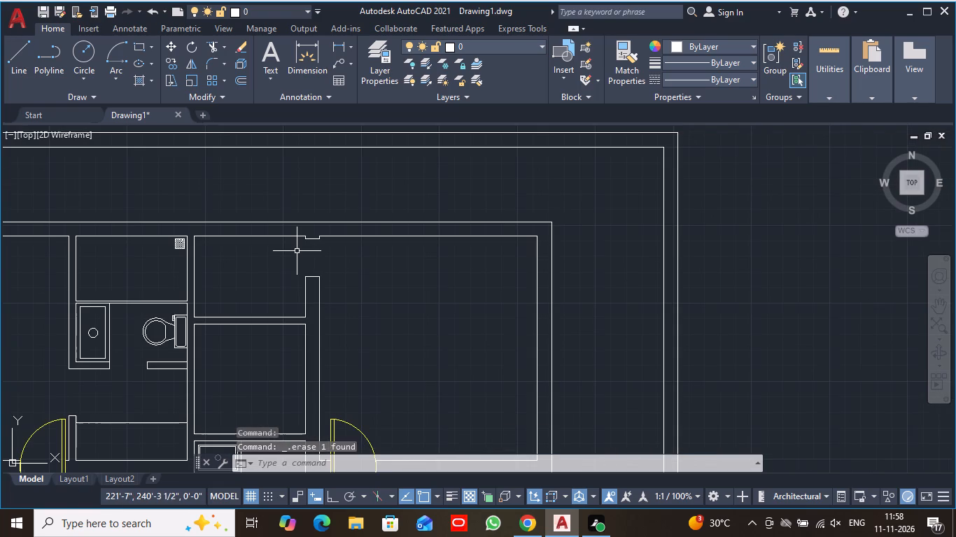
text(tp)
key(Return)
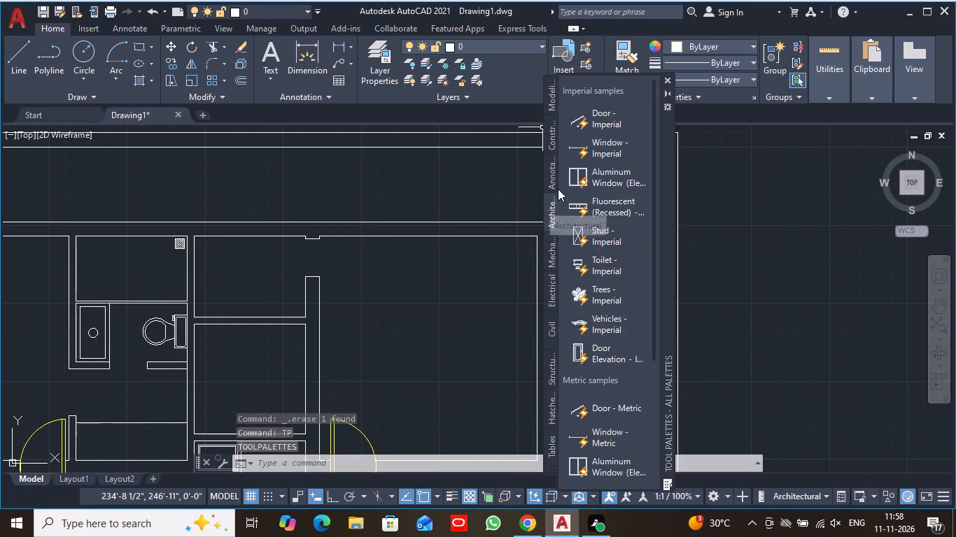
click(549, 141)
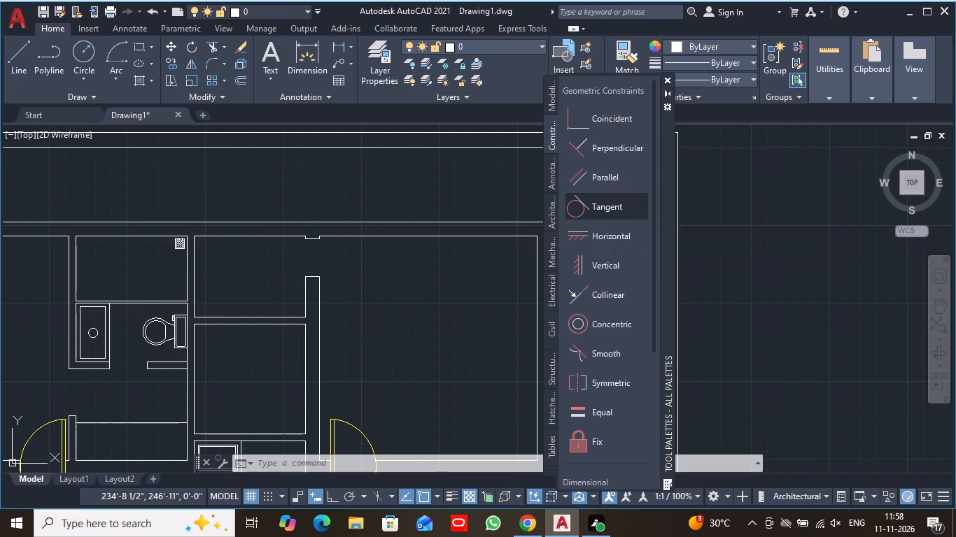
scroll(614, 229, down, 3)
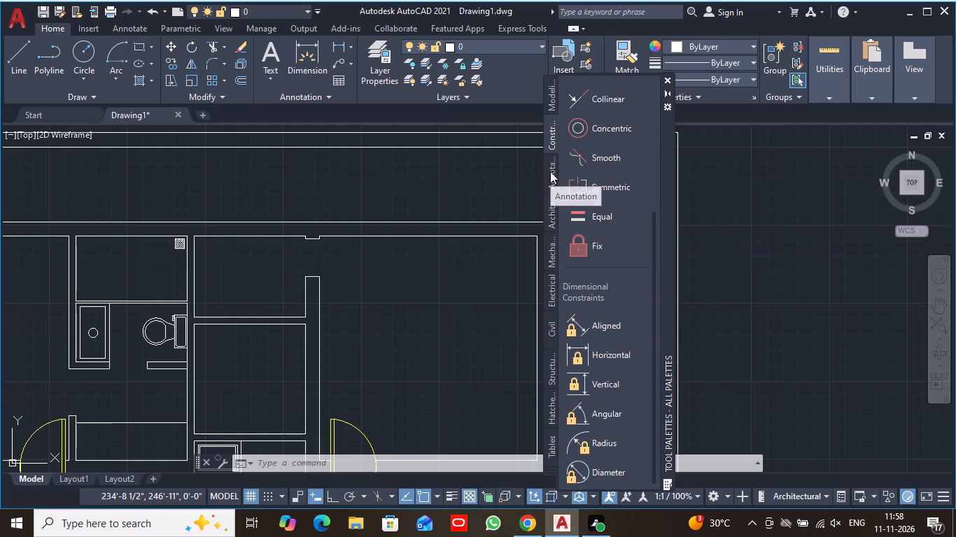
click(550, 171)
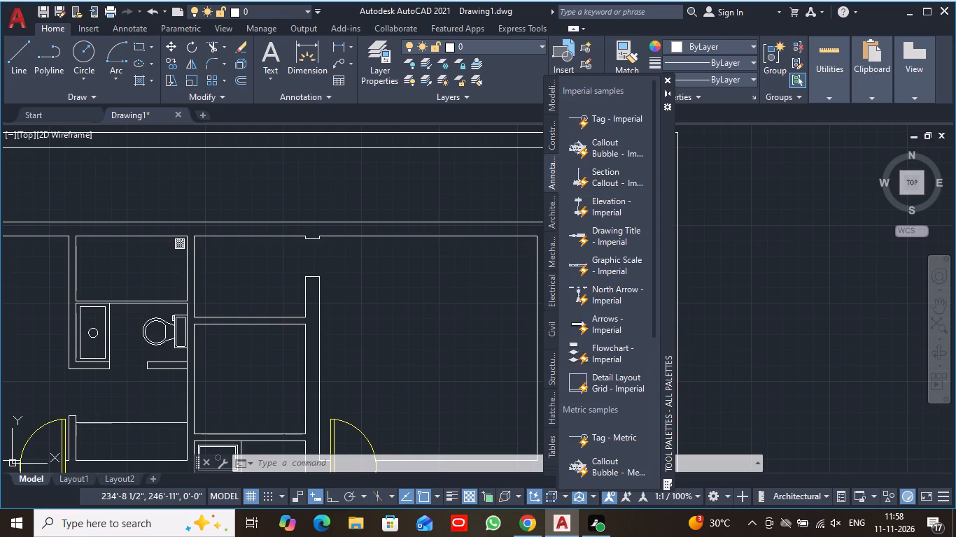
scroll(622, 218, down, 4)
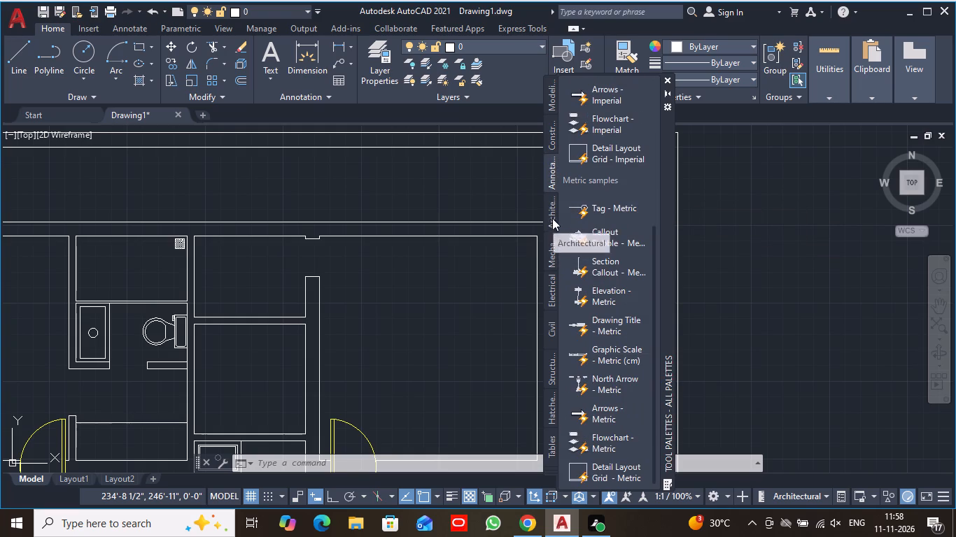
click(548, 331)
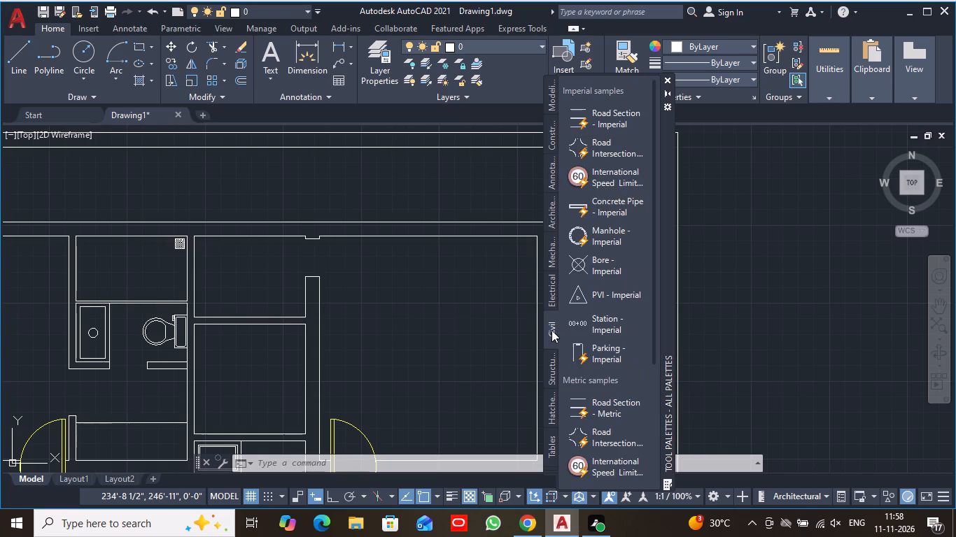
scroll(589, 289, down, 4)
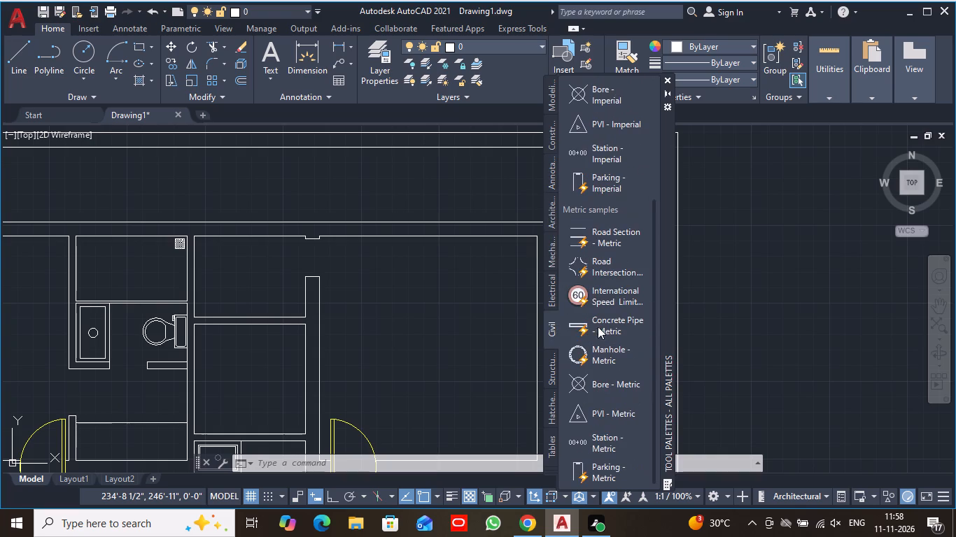
click(553, 372)
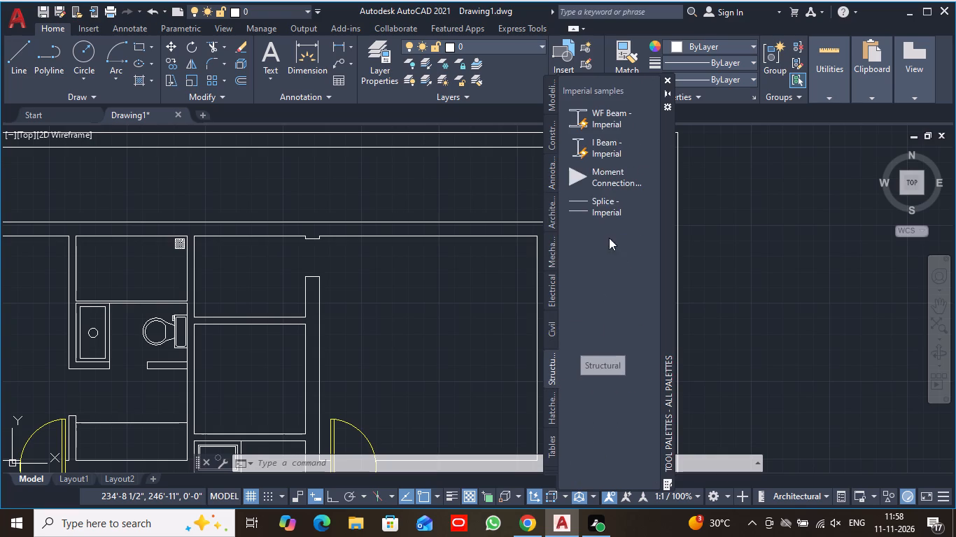
scroll(623, 220, down, 1)
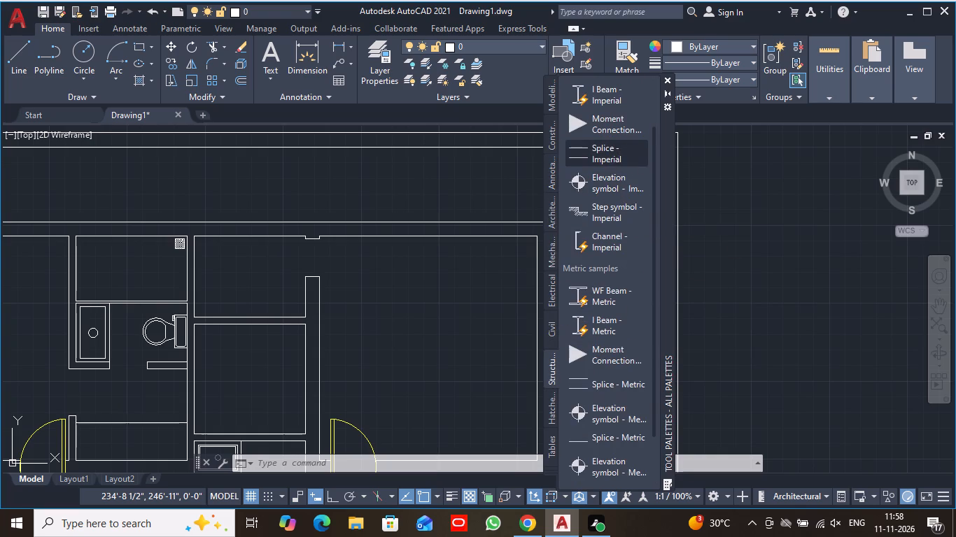
scroll(631, 280, down, 2)
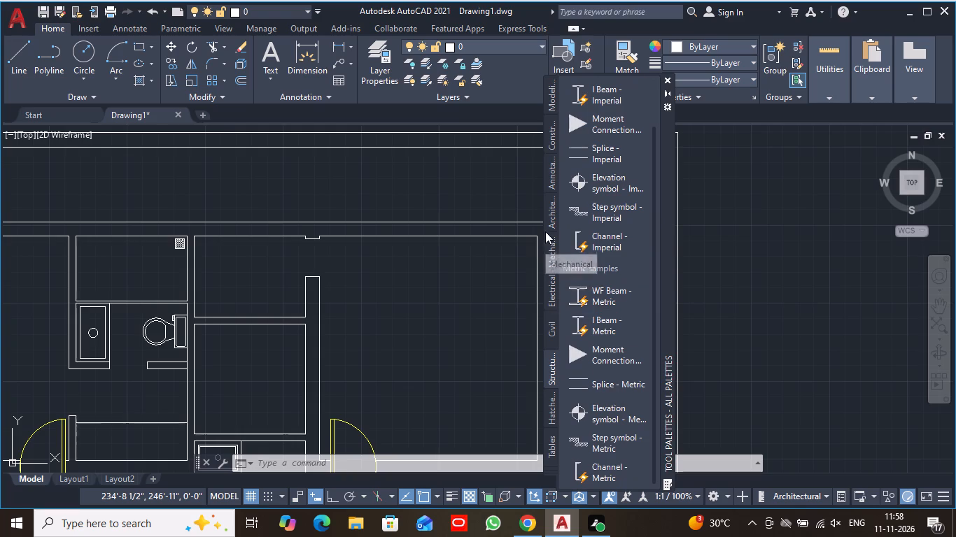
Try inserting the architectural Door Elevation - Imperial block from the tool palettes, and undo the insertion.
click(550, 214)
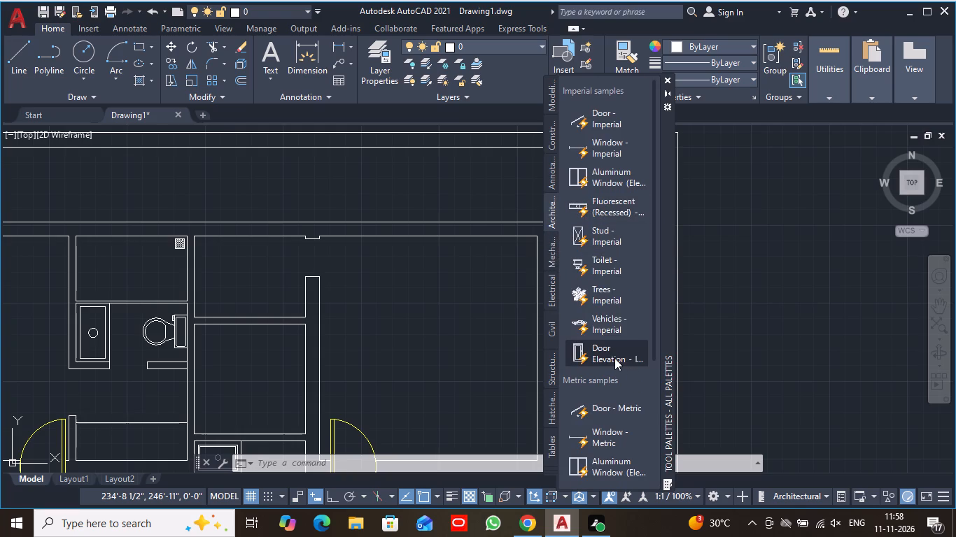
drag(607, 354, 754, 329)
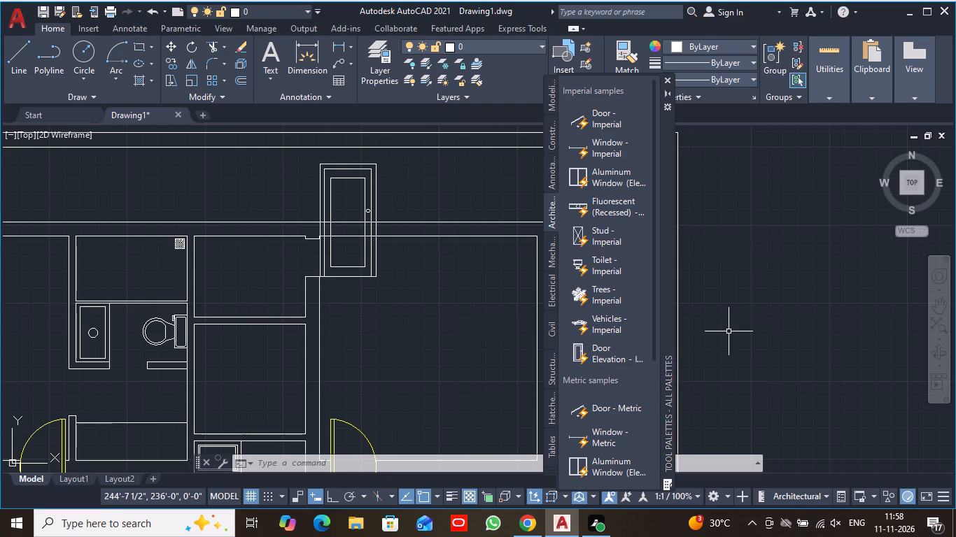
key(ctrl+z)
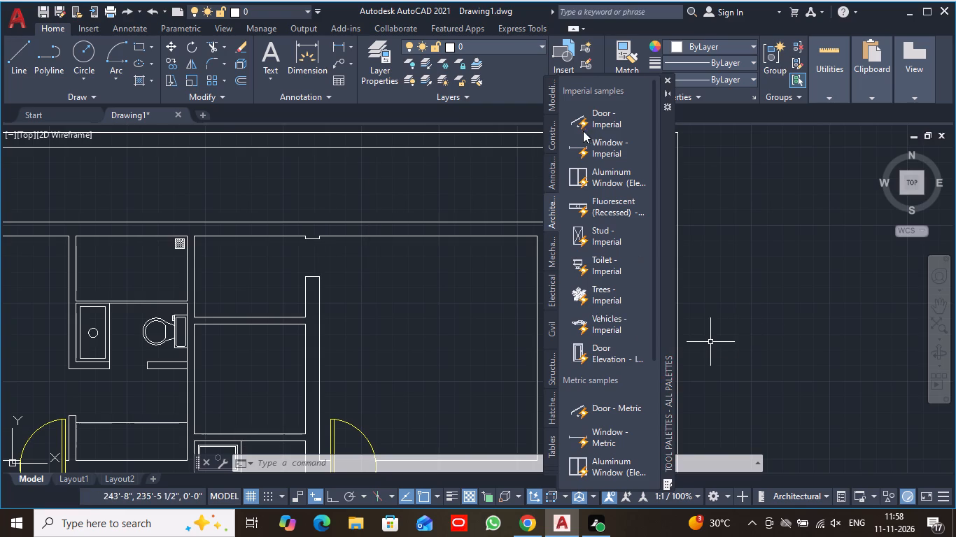
Insert the Door - Imperial block in the empty area east of the outer boundary walls and close the tool palettes.
click(597, 120)
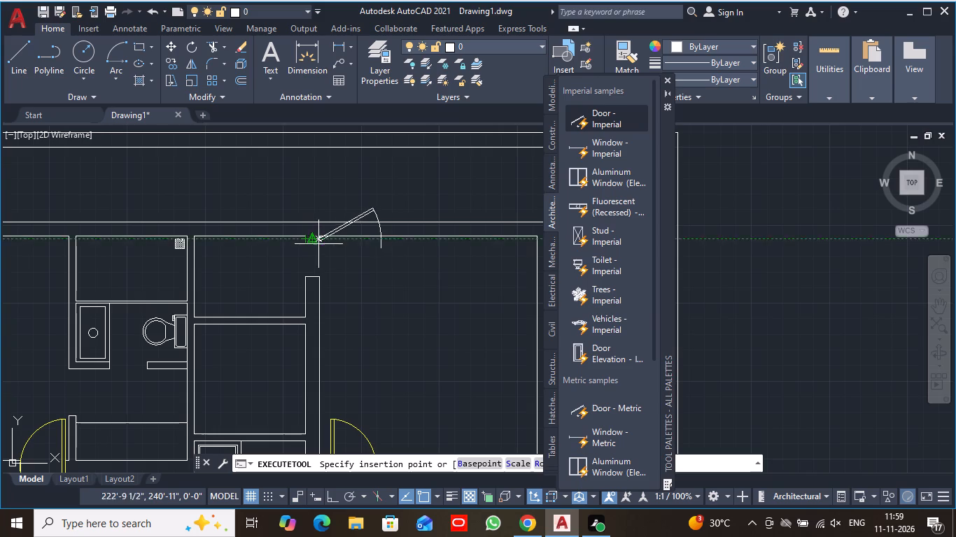
scroll(321, 244, up, 3)
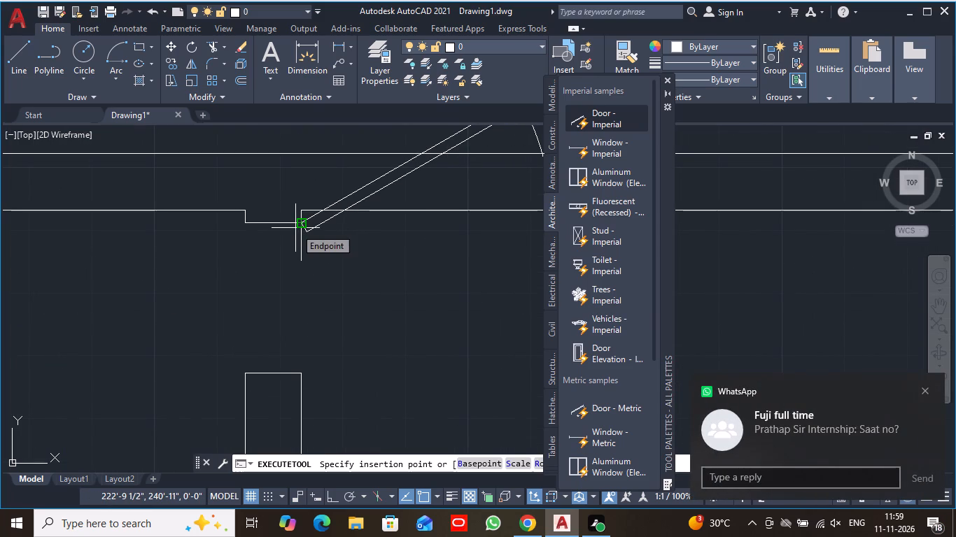
scroll(295, 228, down, 2)
middle_drag(761, 252, 696, 259)
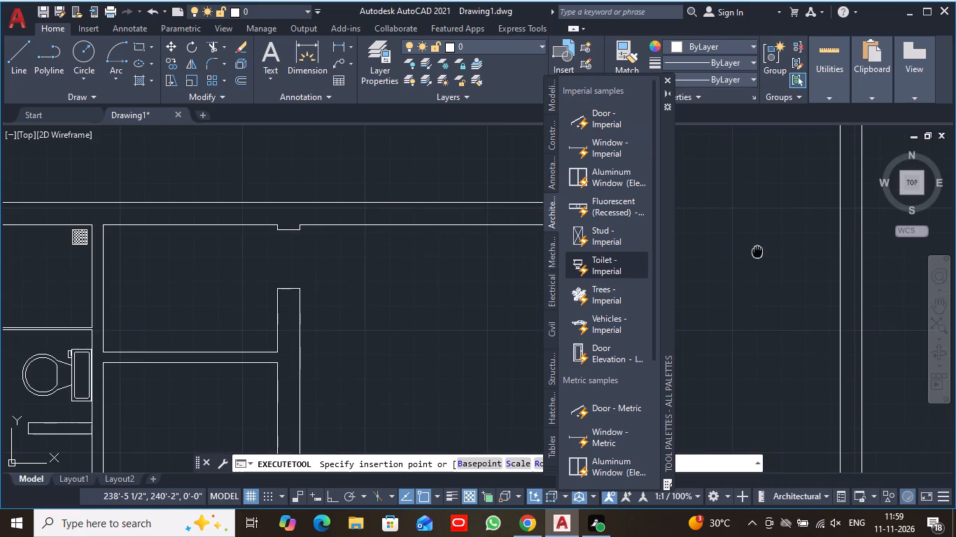
middle_drag(696, 259, 248, 246)
click(470, 236)
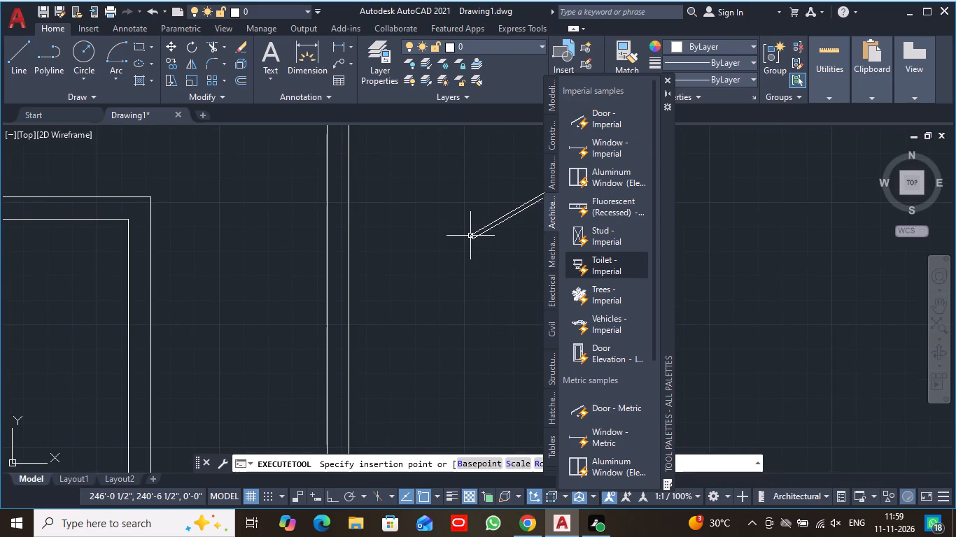
click(667, 79)
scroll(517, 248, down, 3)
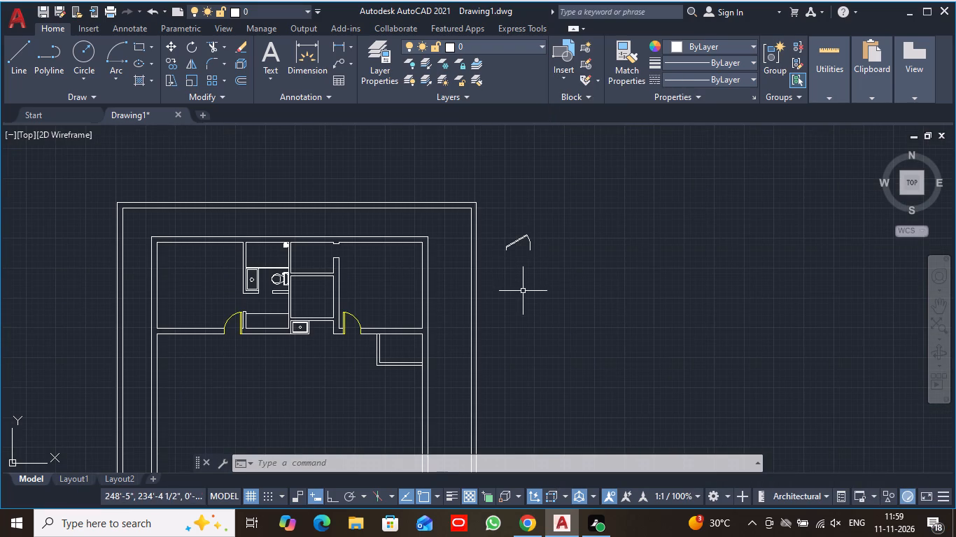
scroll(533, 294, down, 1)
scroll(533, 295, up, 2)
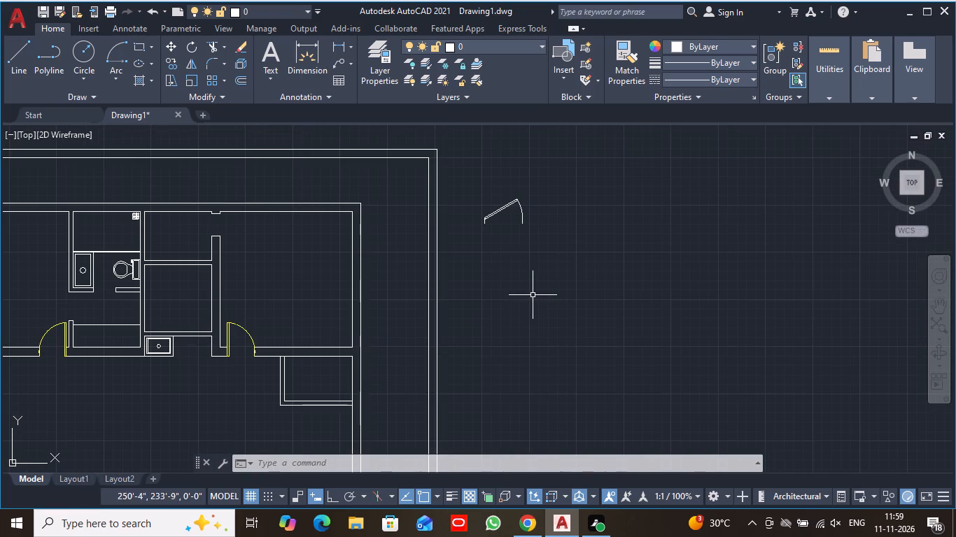
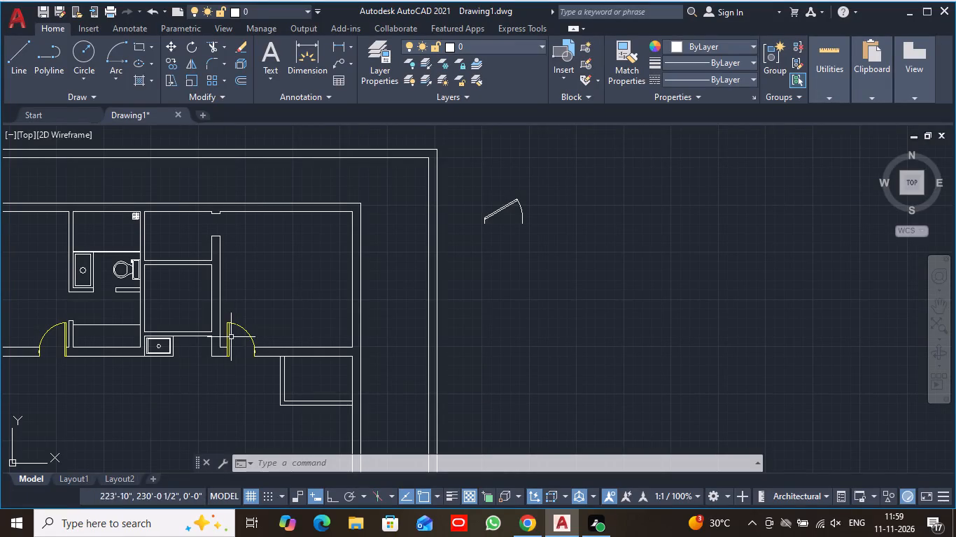
Draw a rectangular door leaf about 2'-10" by 2 1/2", running west from the north jamb of the northeast room's west-wall doorway.
middle_drag(186, 402, 349, 348)
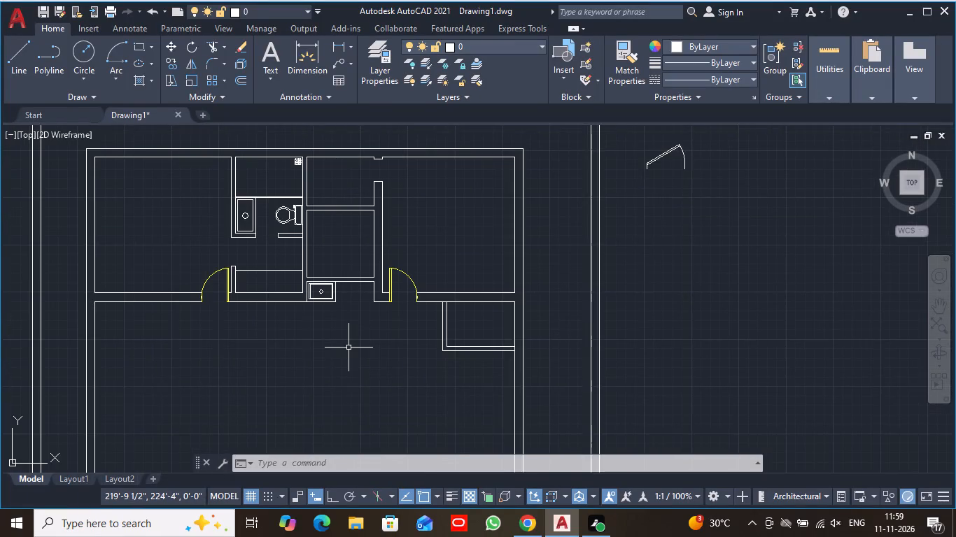
scroll(349, 348, down, 1)
middle_drag(352, 364, 350, 316)
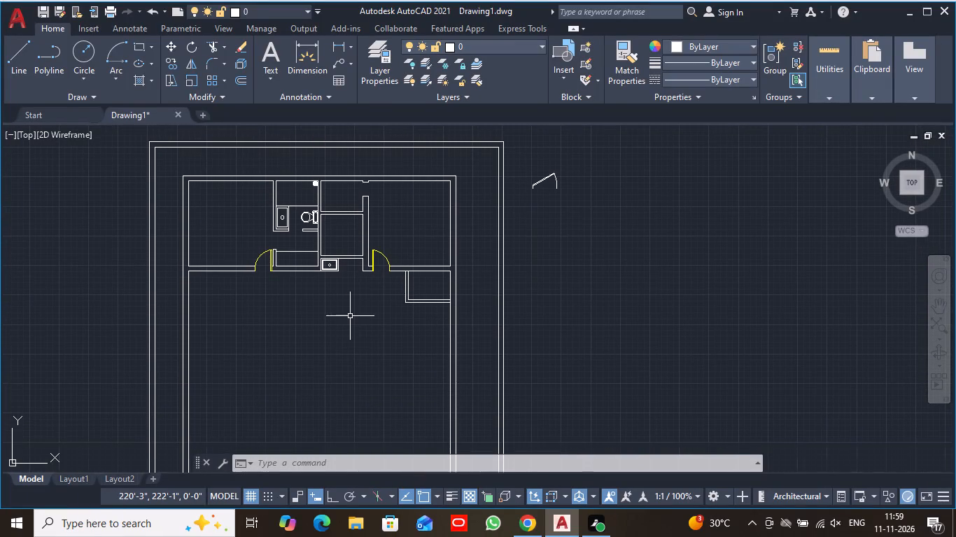
scroll(350, 316, up, 2)
middle_drag(348, 248, 360, 429)
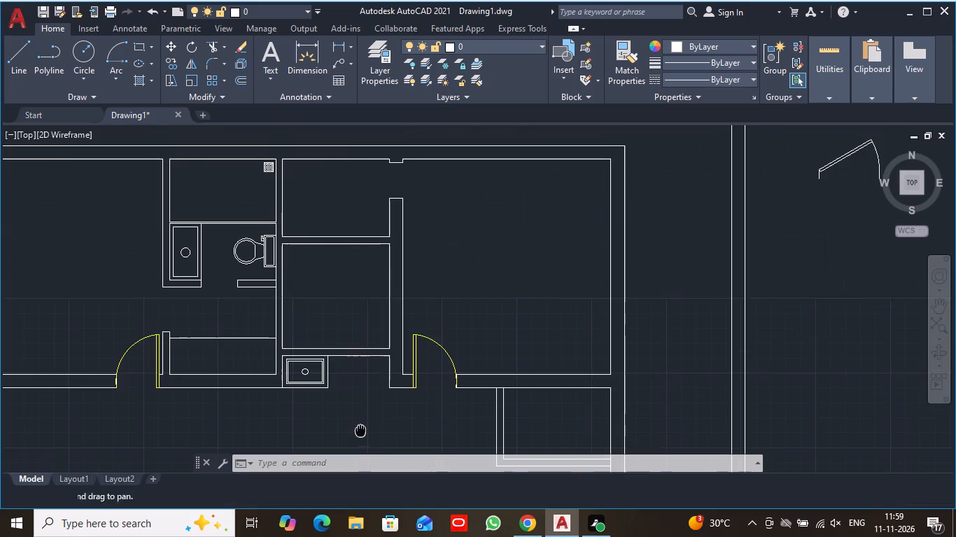
scroll(356, 304, up, 1)
middle_drag(357, 292, 363, 380)
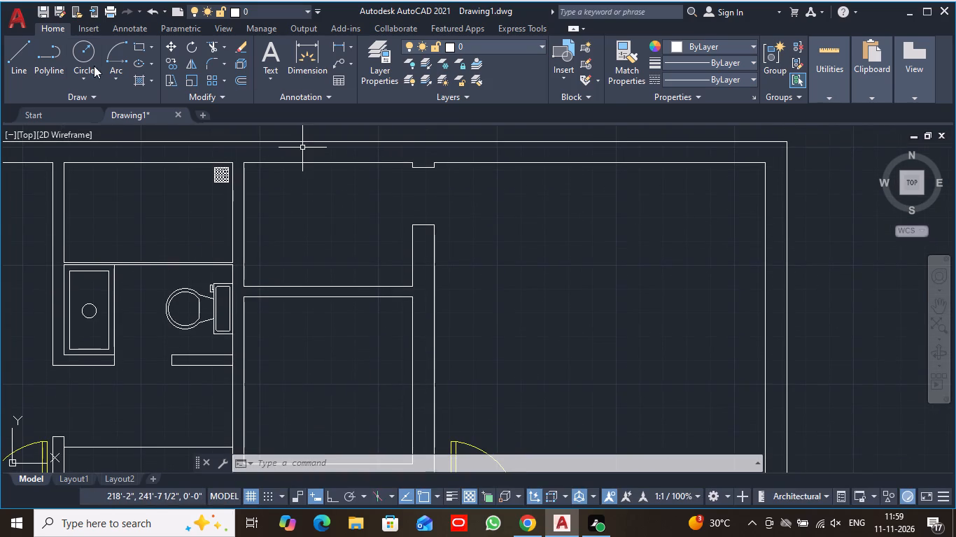
click(143, 47)
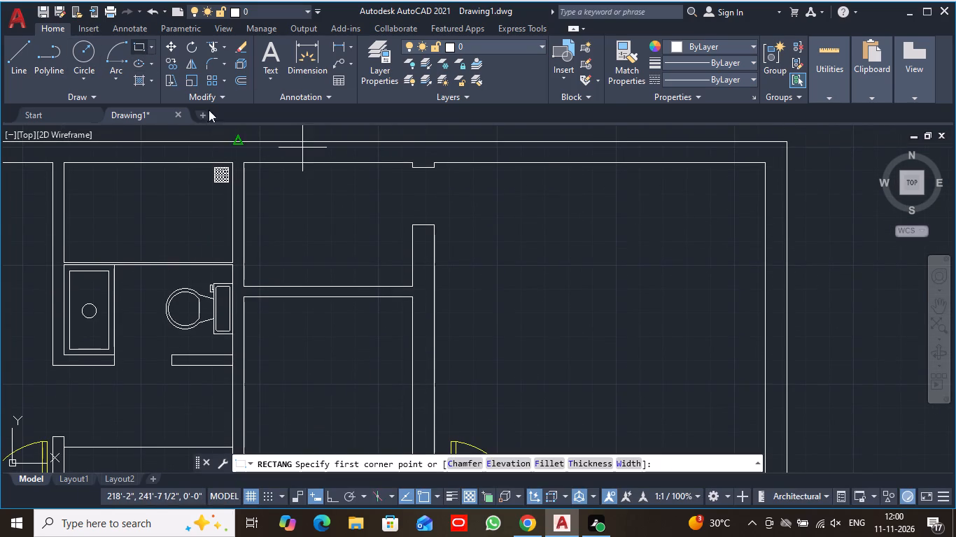
scroll(372, 201, up, 1)
middle_drag(463, 172, 468, 221)
click(470, 199)
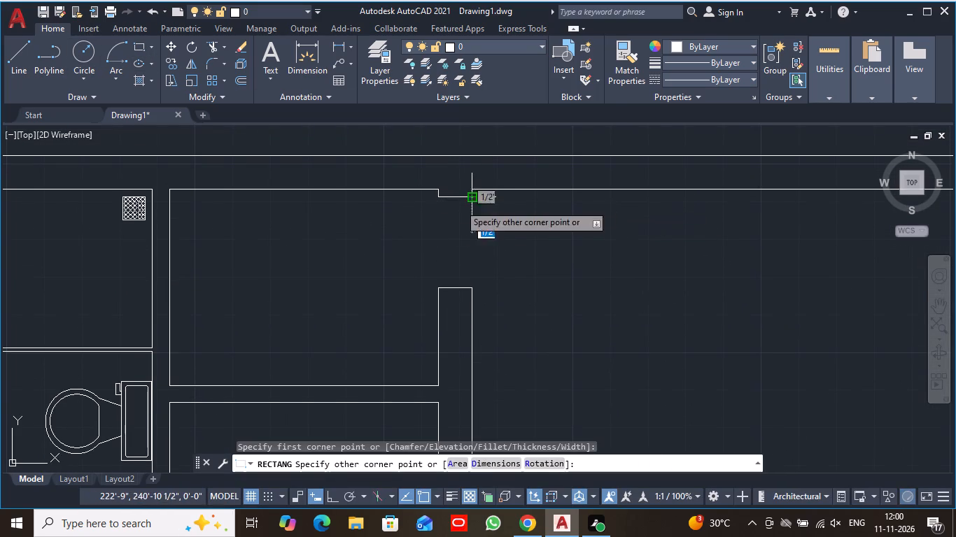
click(343, 206)
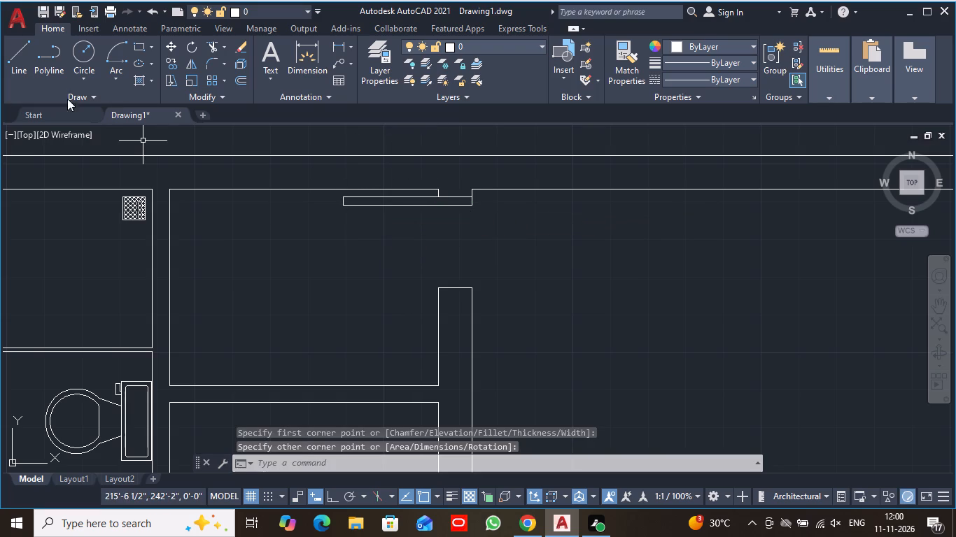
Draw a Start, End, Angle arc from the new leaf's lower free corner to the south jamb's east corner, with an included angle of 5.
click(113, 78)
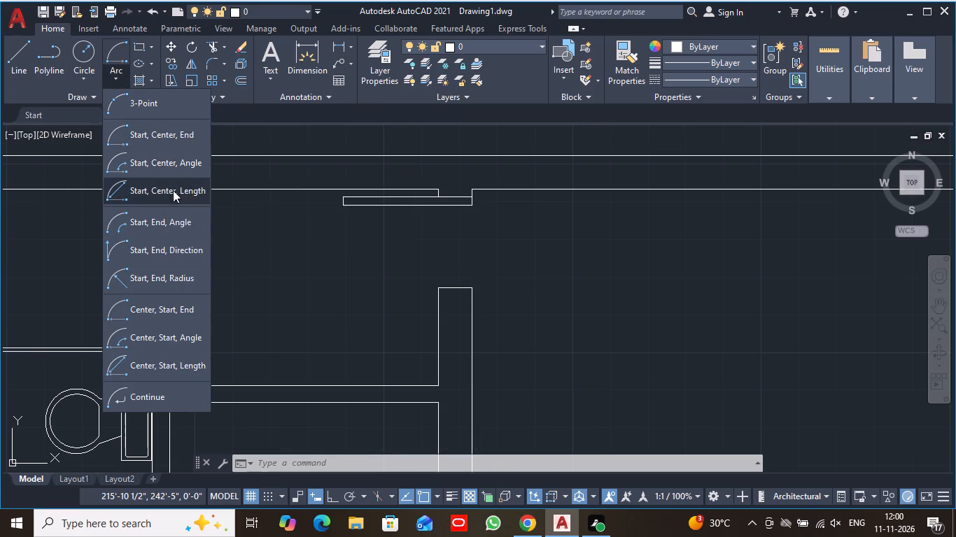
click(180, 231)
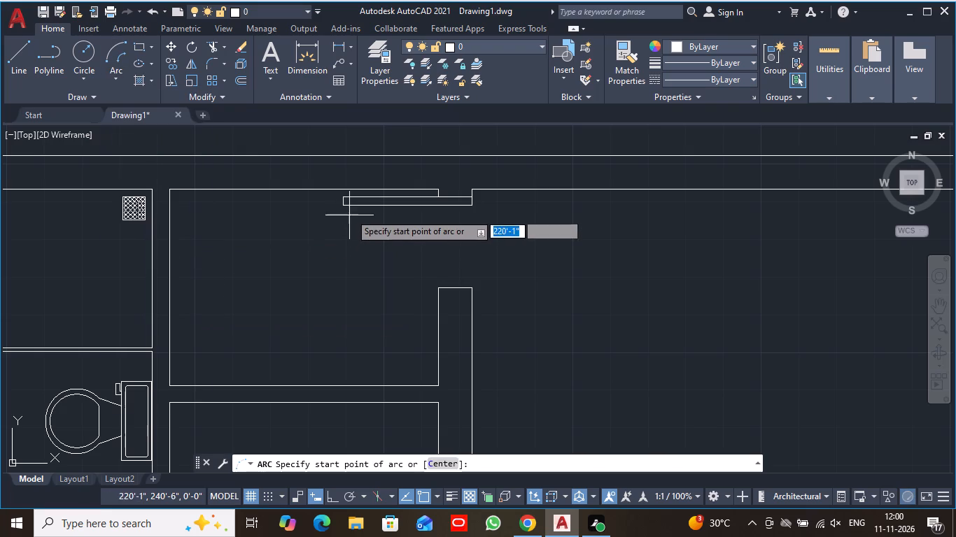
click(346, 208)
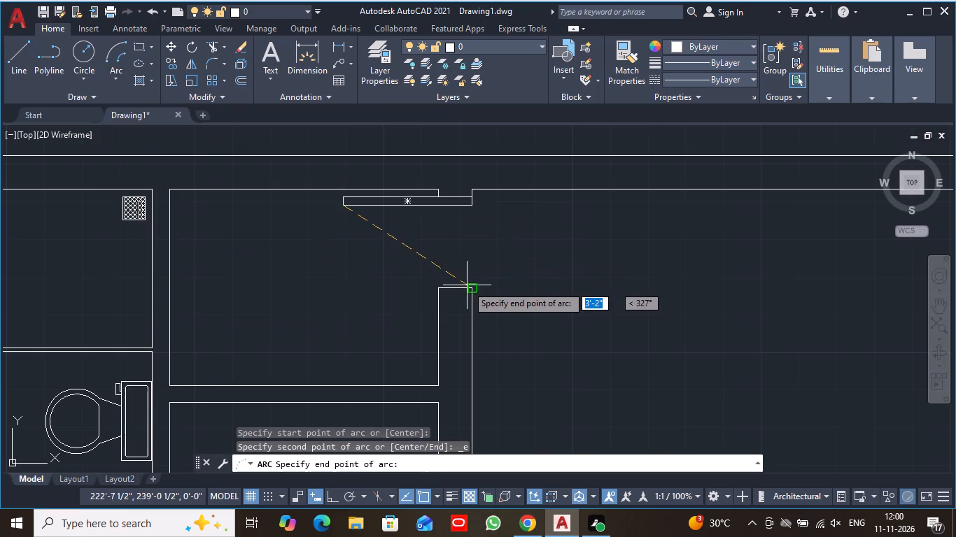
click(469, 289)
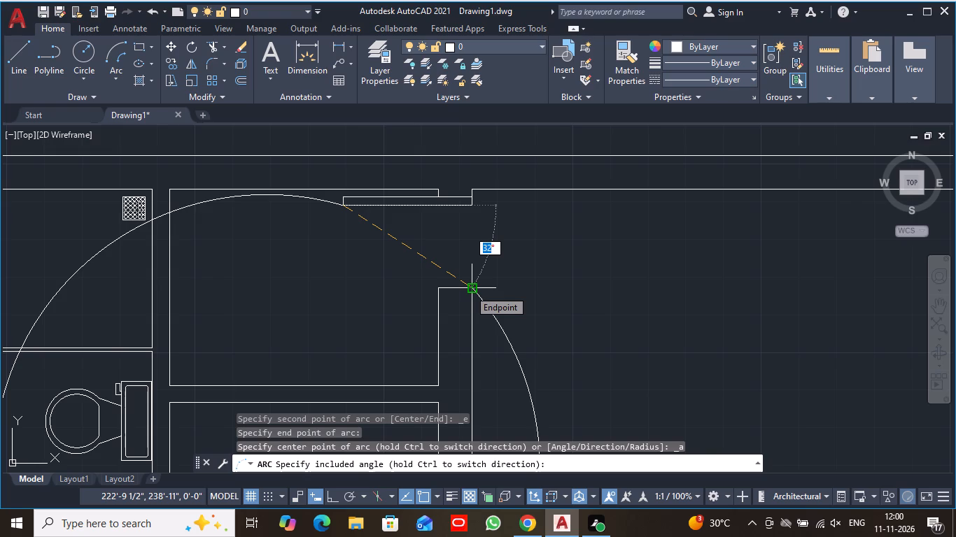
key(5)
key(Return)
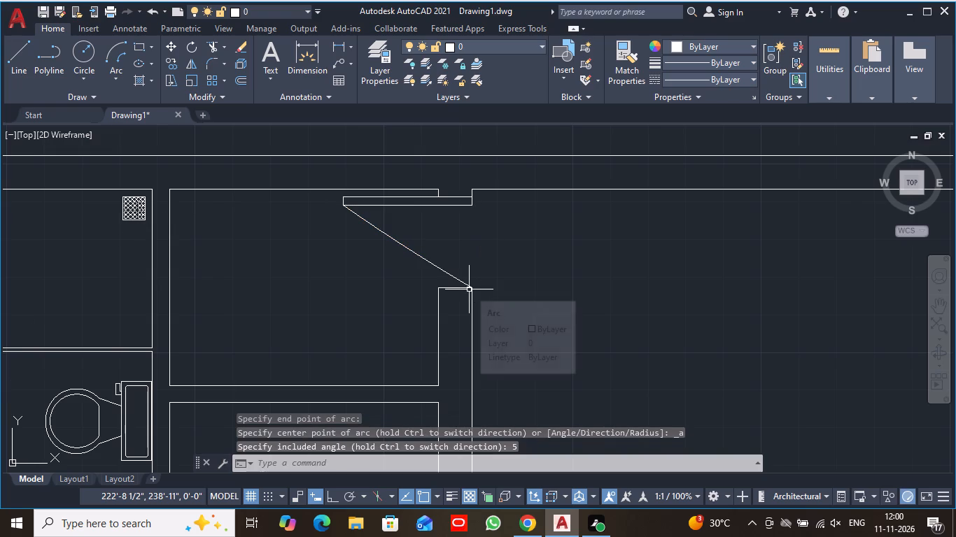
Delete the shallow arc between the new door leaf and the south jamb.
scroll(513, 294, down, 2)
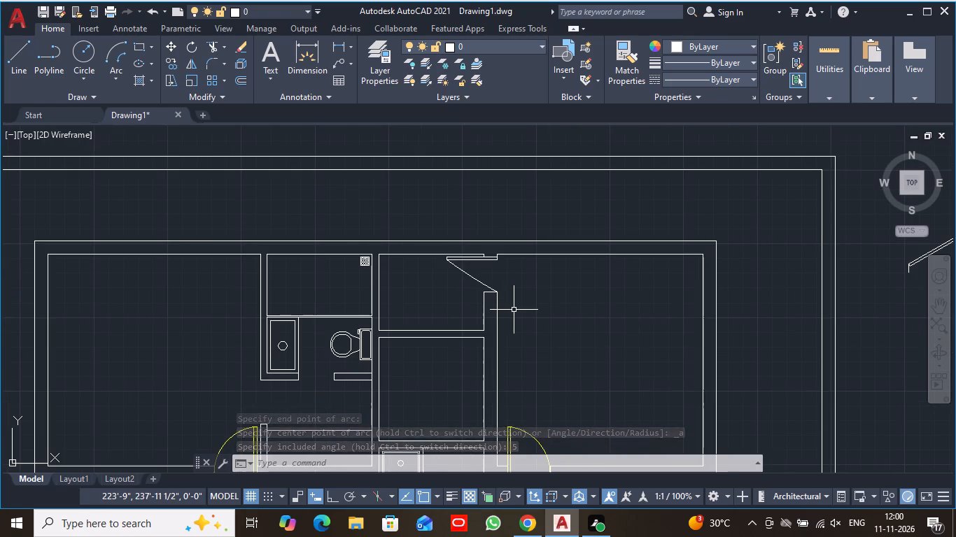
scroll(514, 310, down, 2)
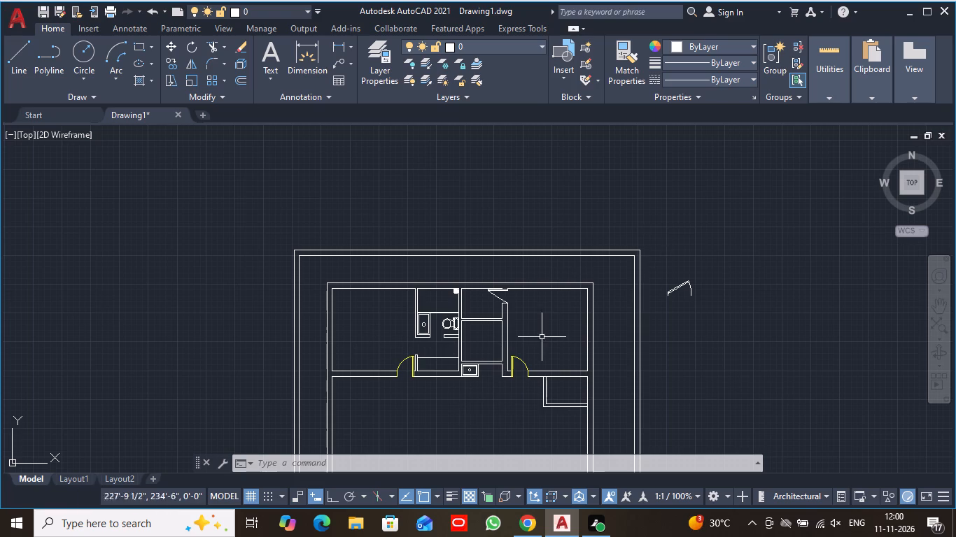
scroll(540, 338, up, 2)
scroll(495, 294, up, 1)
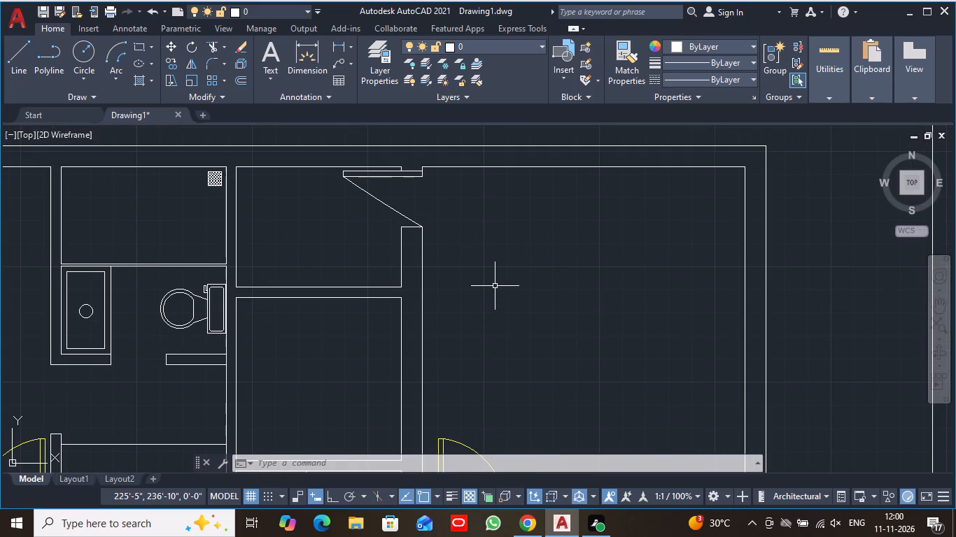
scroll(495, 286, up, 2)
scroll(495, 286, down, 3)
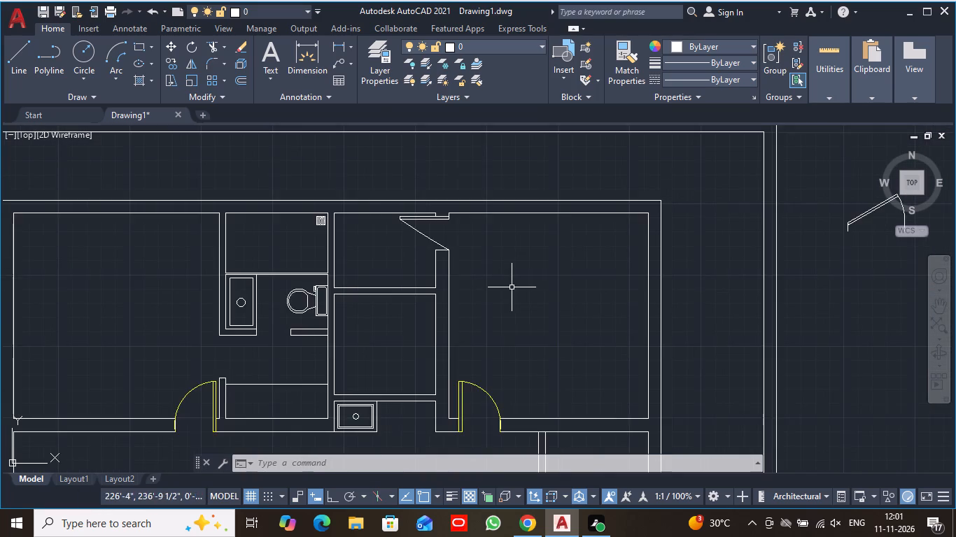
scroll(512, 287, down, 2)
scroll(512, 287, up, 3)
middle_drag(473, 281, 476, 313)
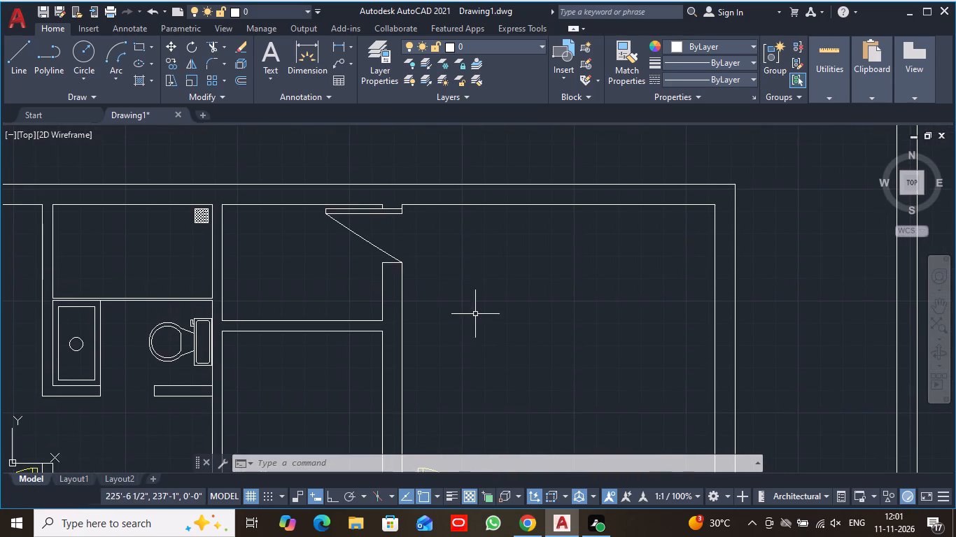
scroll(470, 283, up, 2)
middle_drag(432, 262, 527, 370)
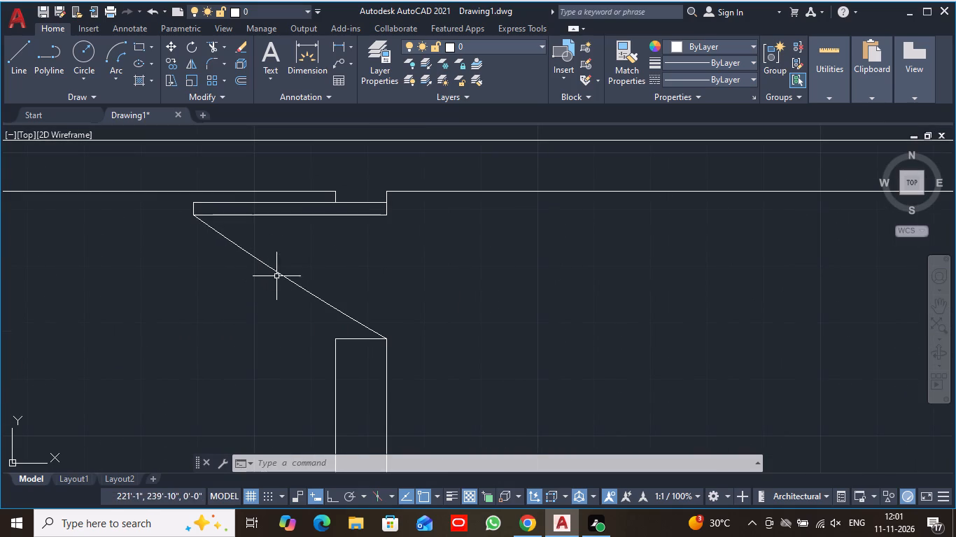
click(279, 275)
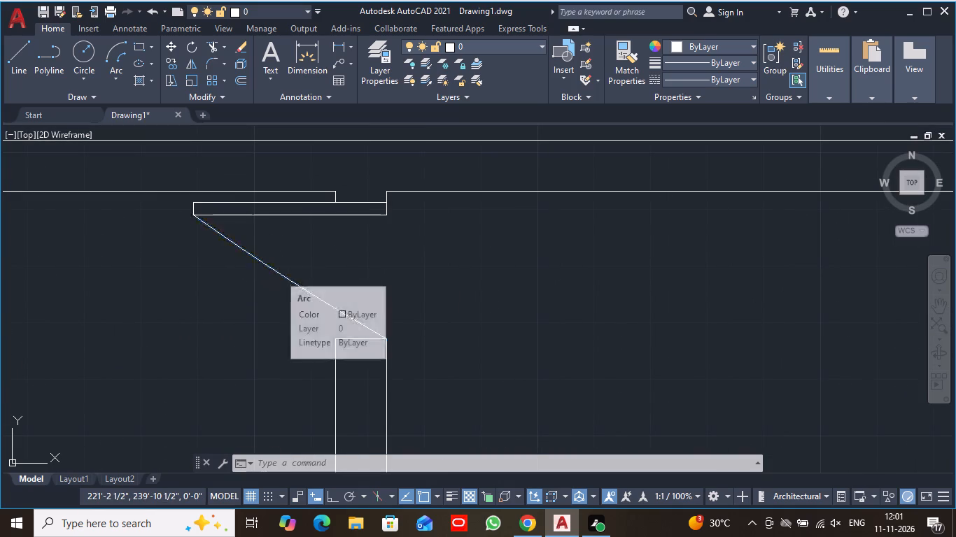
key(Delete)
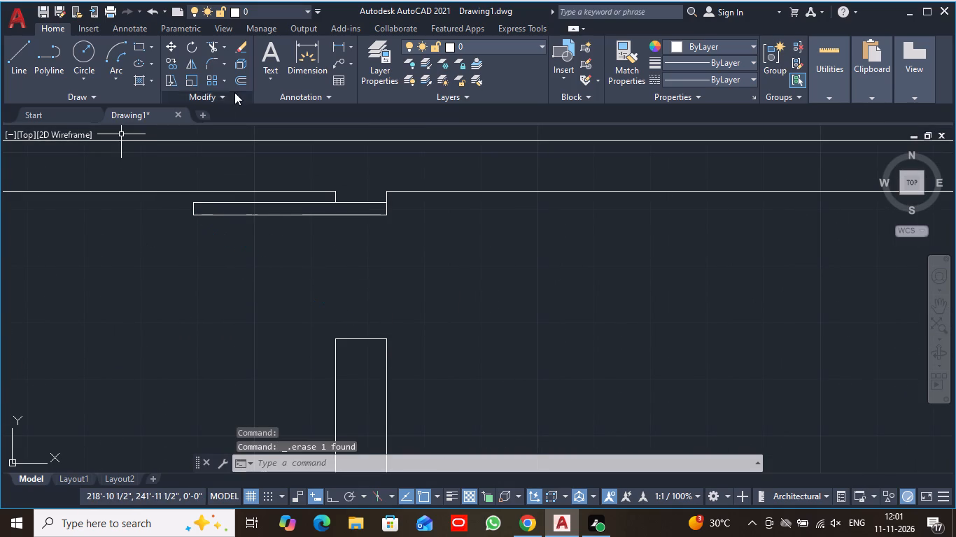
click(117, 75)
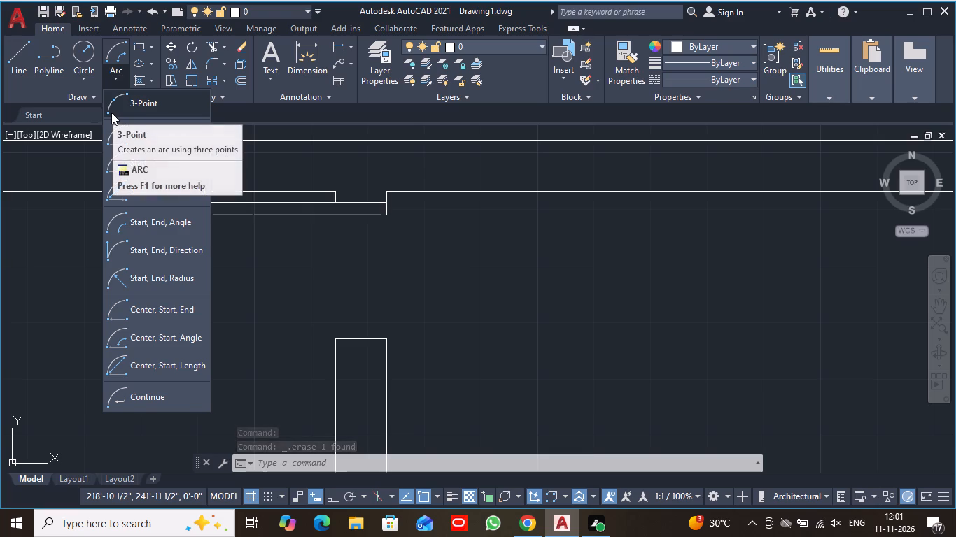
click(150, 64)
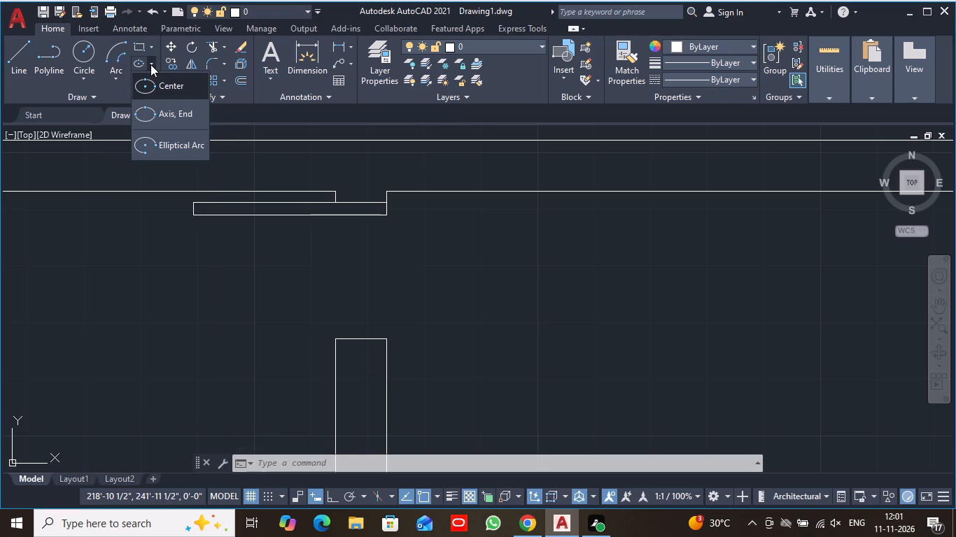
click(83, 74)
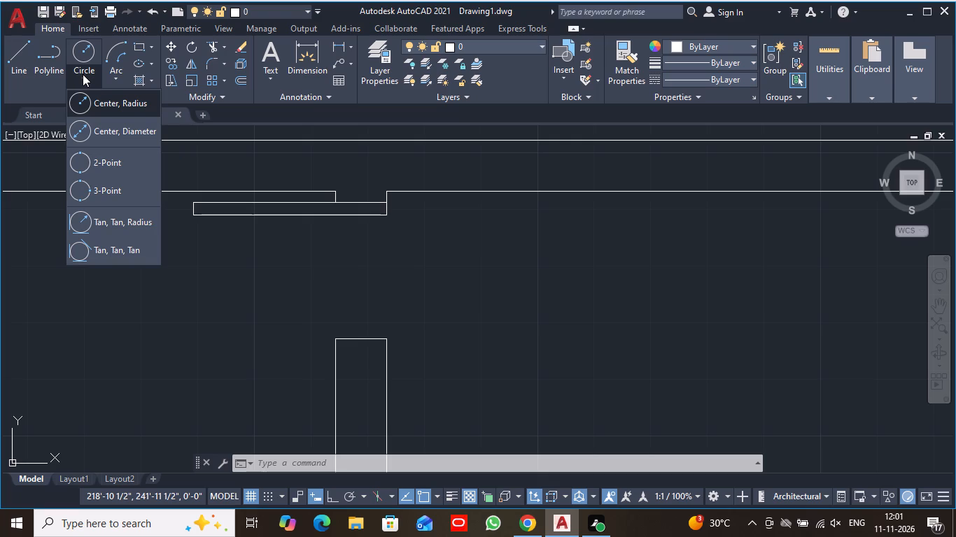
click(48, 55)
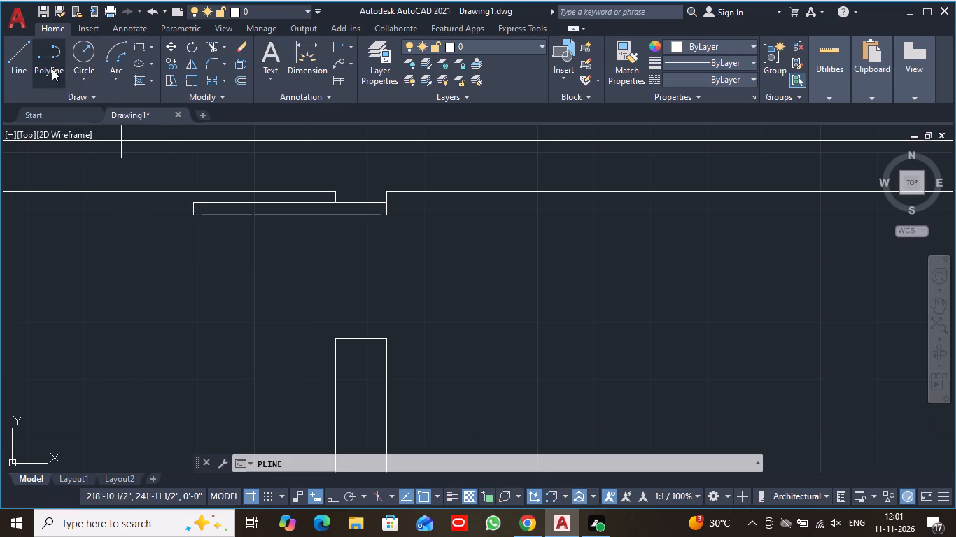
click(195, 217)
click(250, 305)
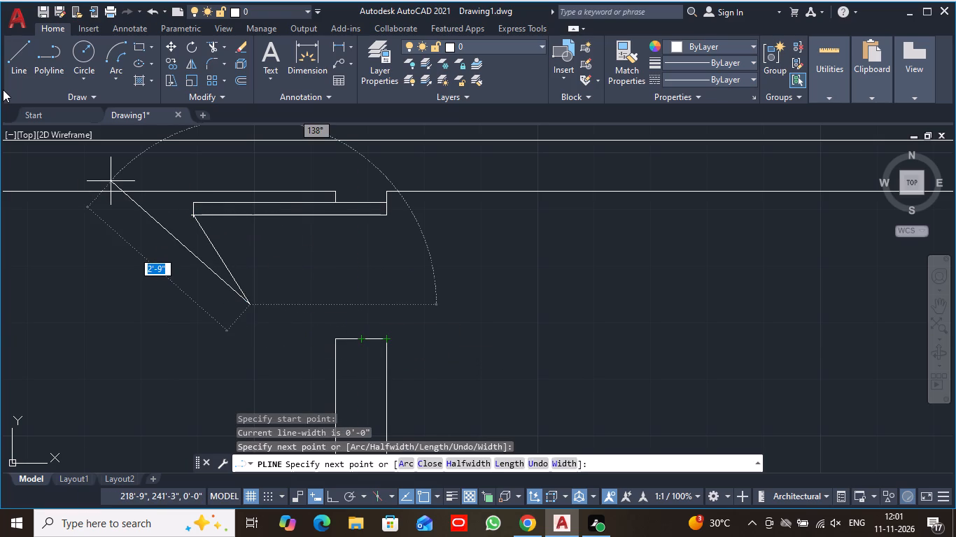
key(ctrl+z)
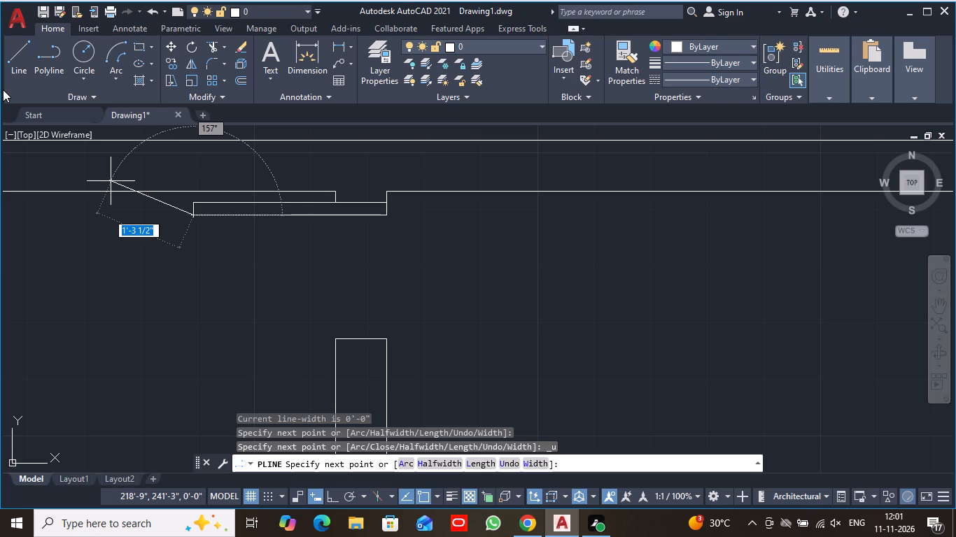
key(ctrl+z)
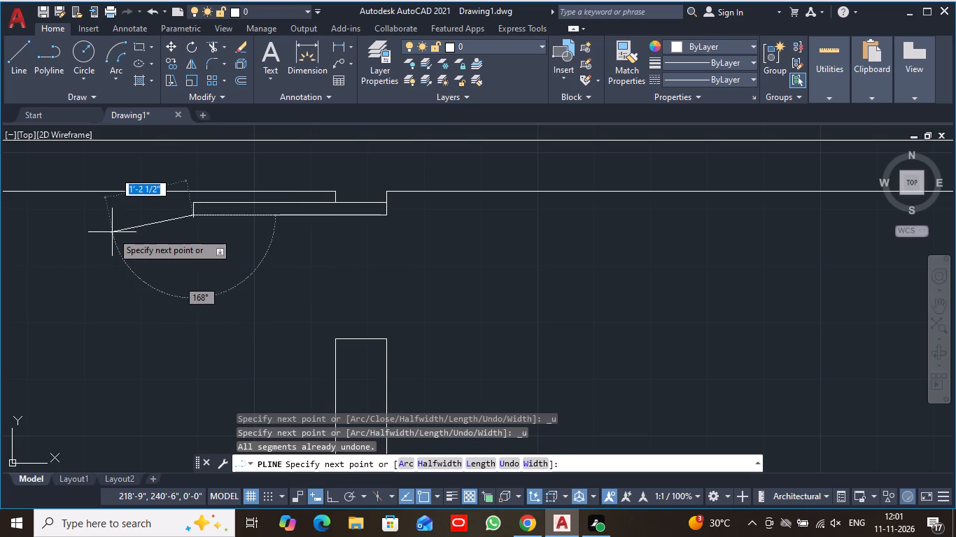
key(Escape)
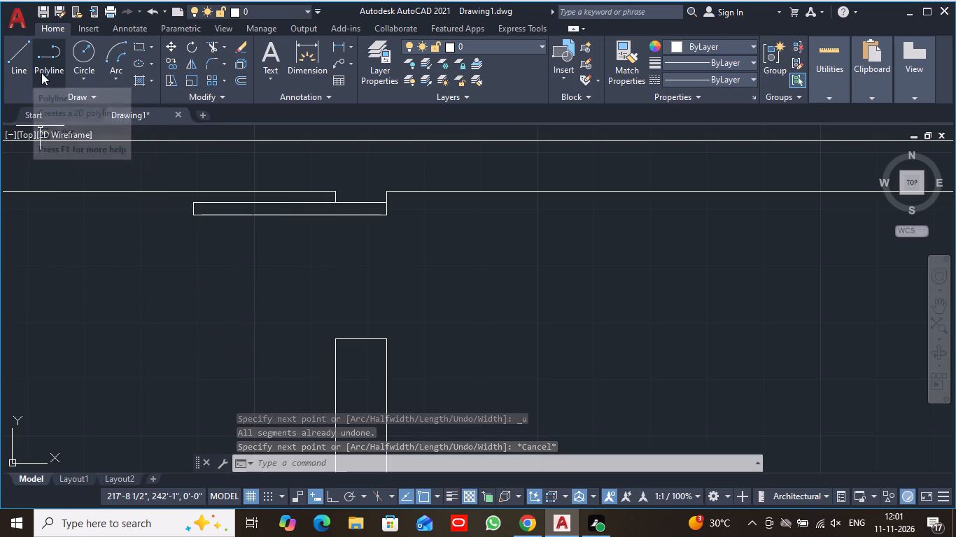
Draw the door swing as a fit spline from the leaf's lower free corner through one intermediate point to the south jamb's east corner.
click(95, 99)
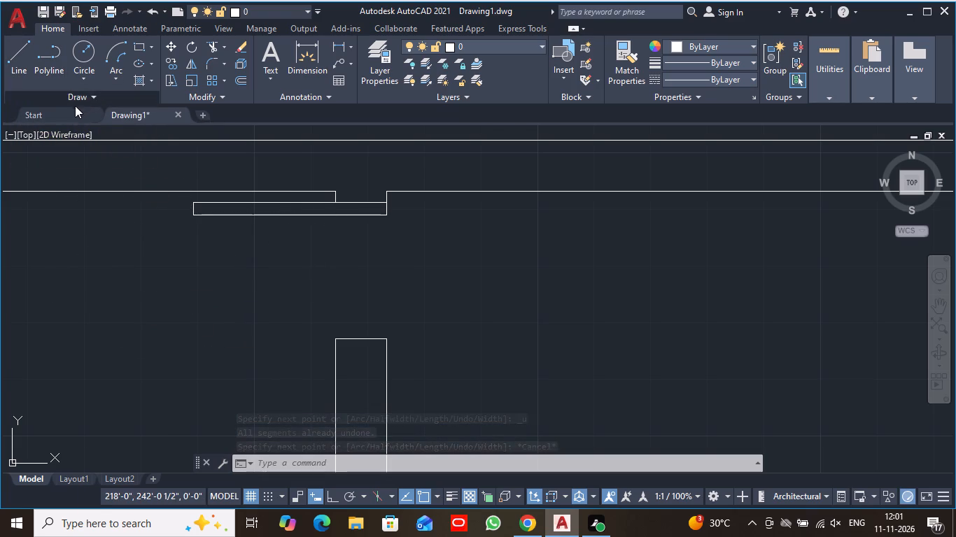
click(15, 111)
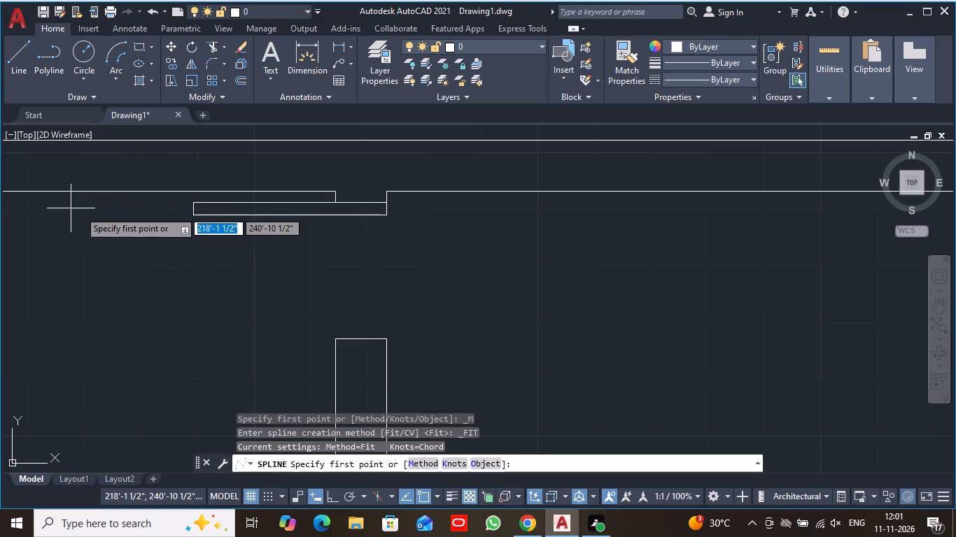
click(192, 220)
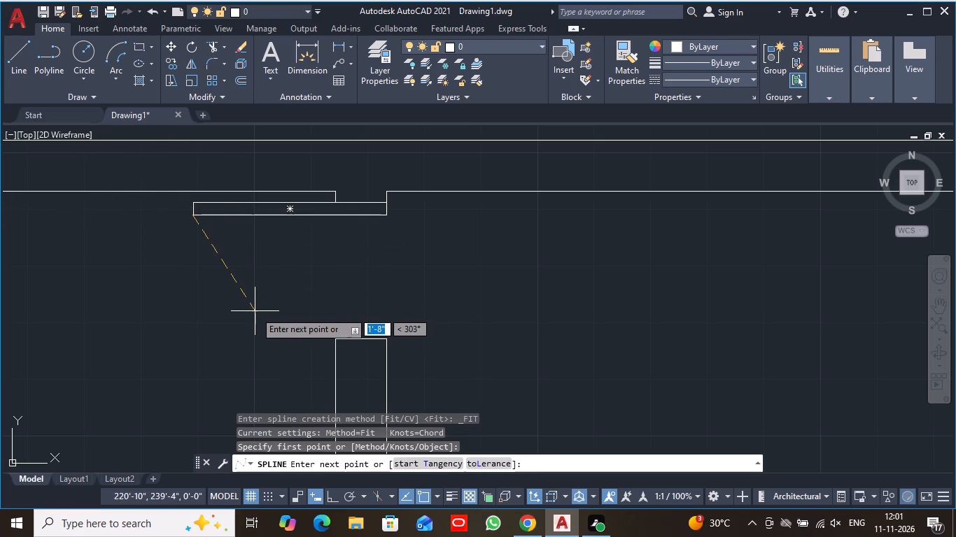
click(255, 311)
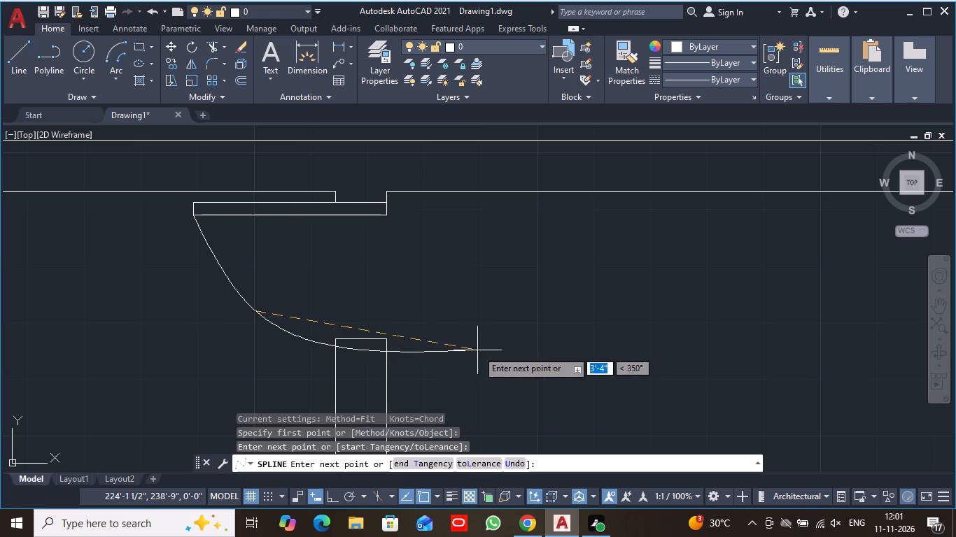
click(382, 338)
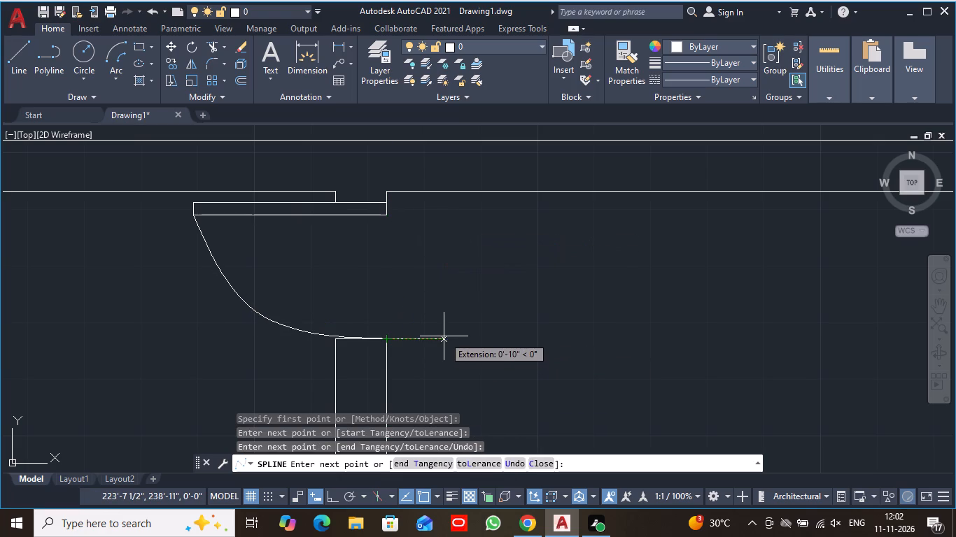
key(Return)
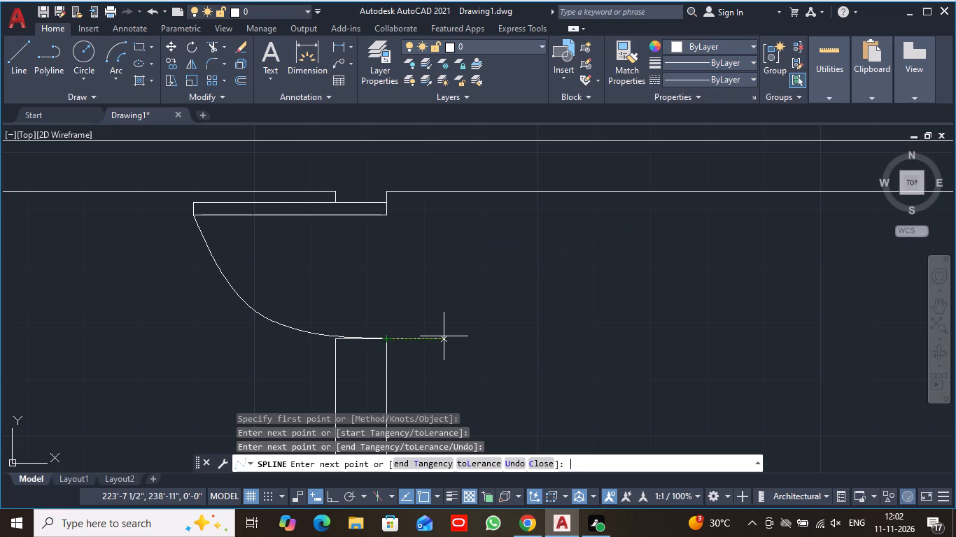
scroll(470, 262, down, 3)
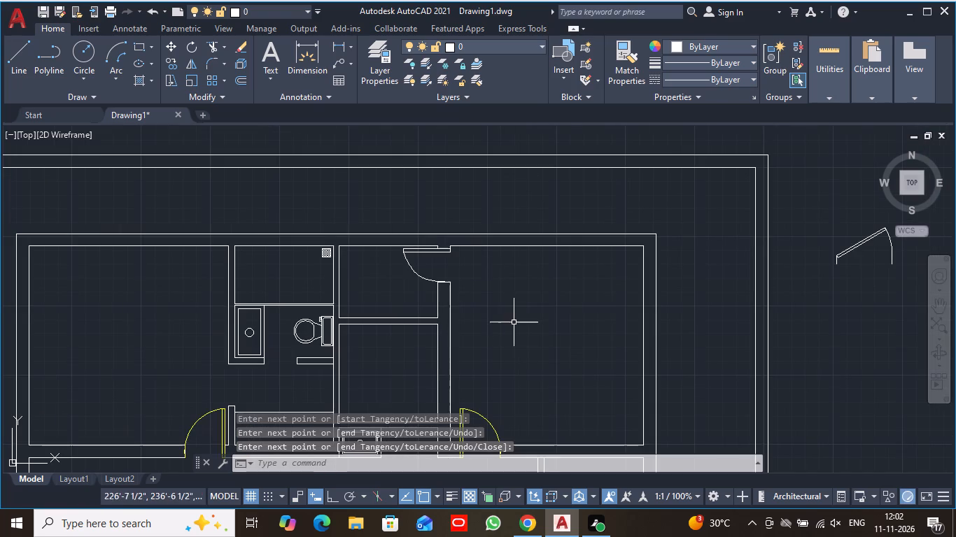
Undo the spline door swing at the northeast room's west-wall doorway.
scroll(514, 322, down, 2)
scroll(529, 333, up, 3)
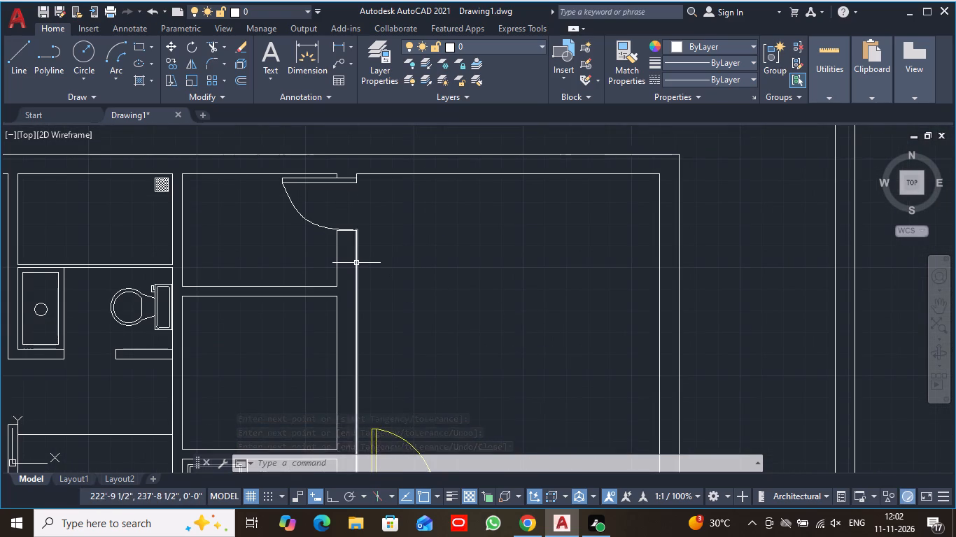
key(ctrl+z)
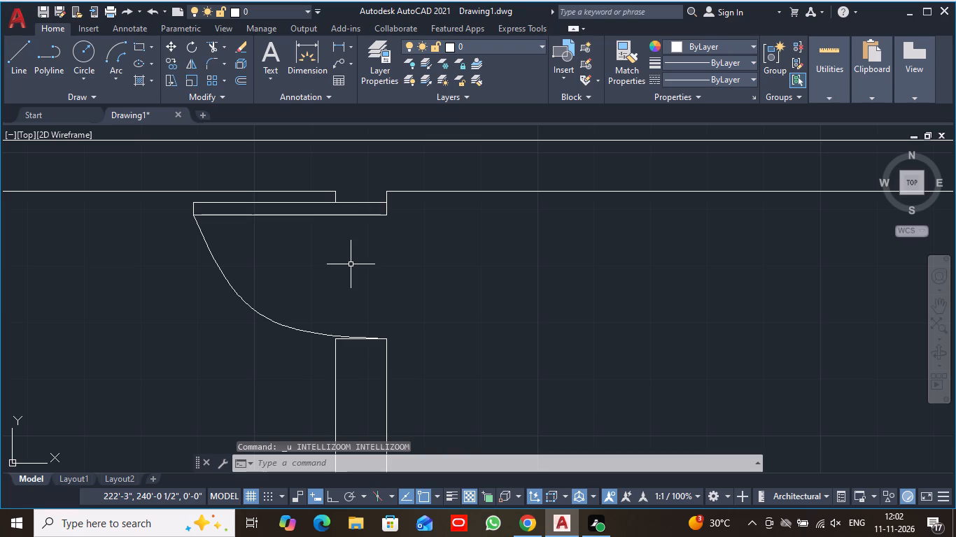
key(ctrl+z)
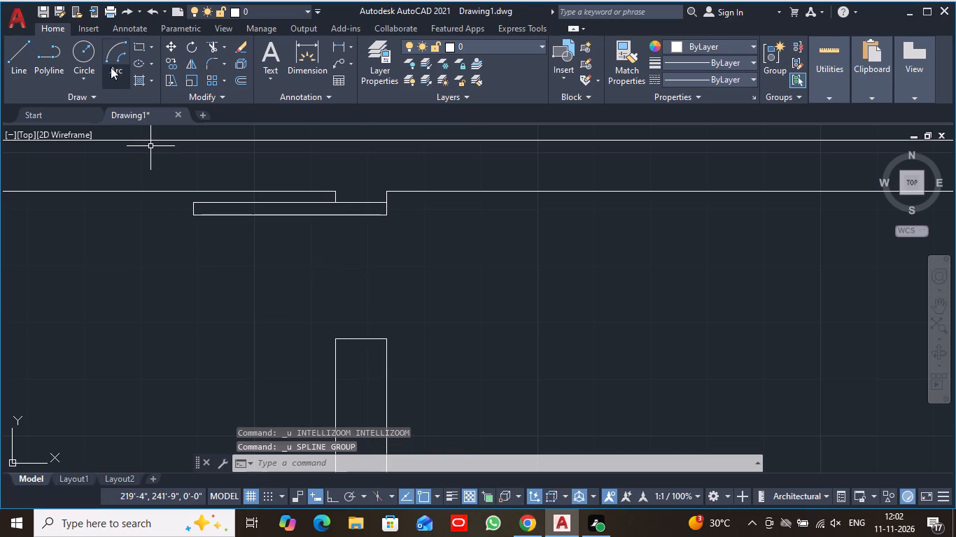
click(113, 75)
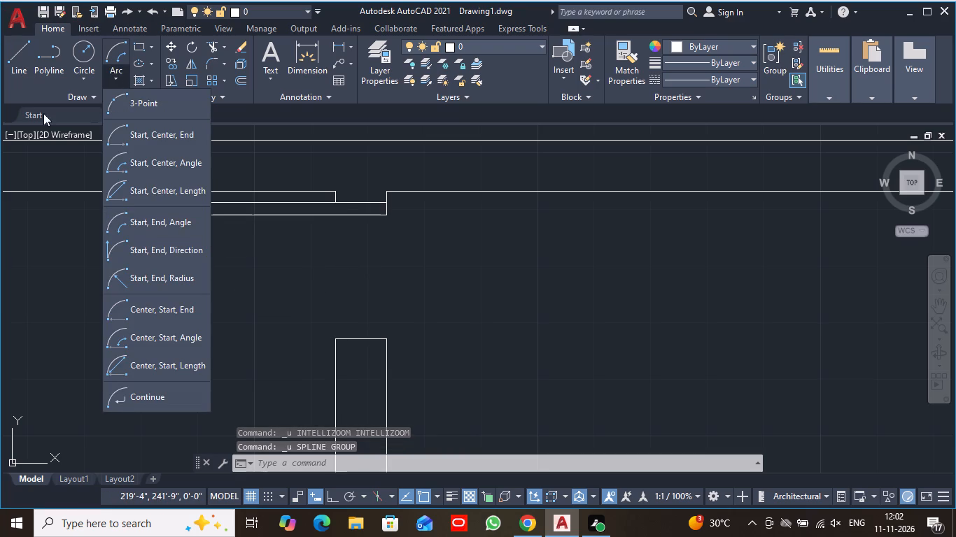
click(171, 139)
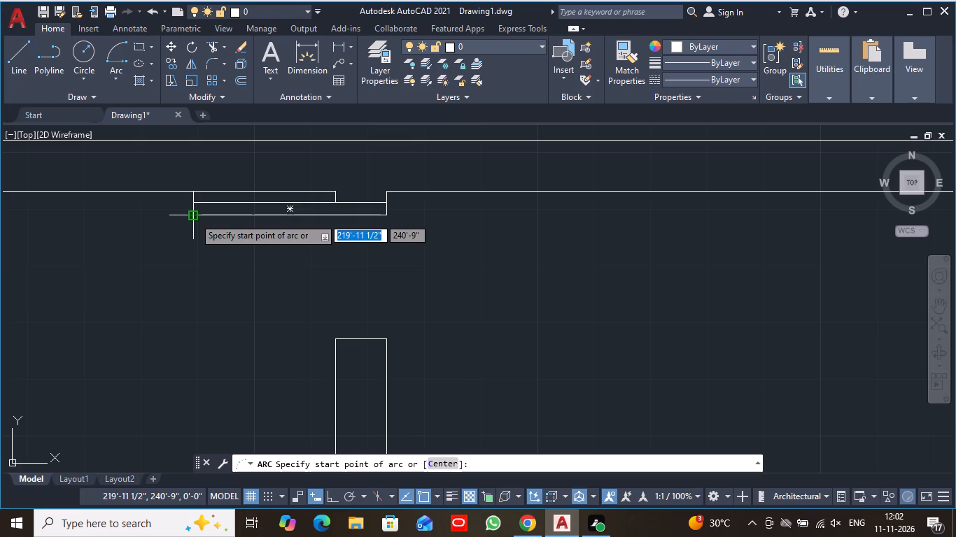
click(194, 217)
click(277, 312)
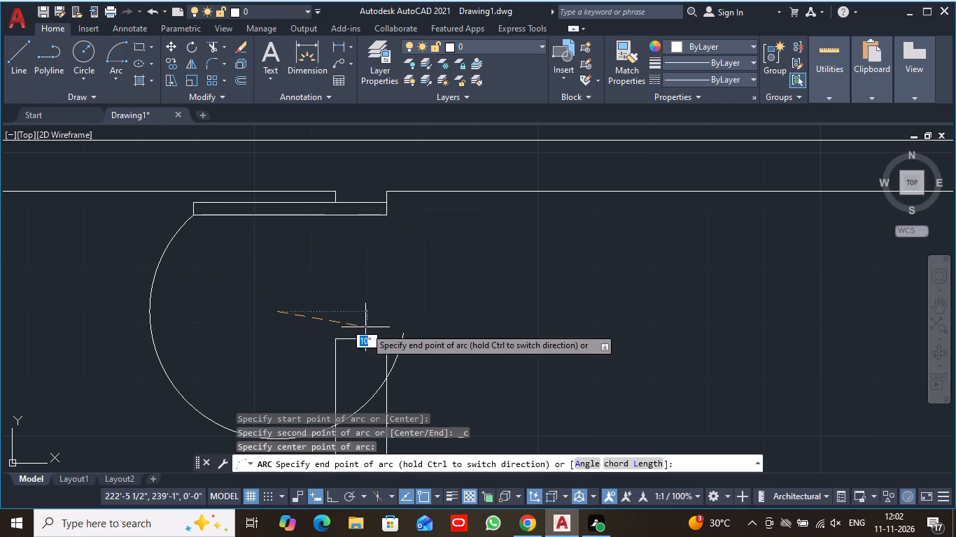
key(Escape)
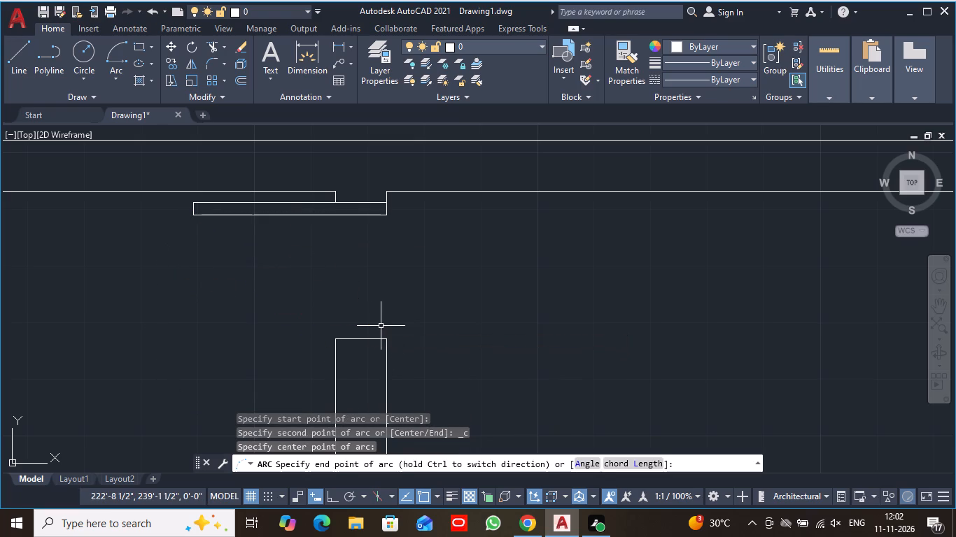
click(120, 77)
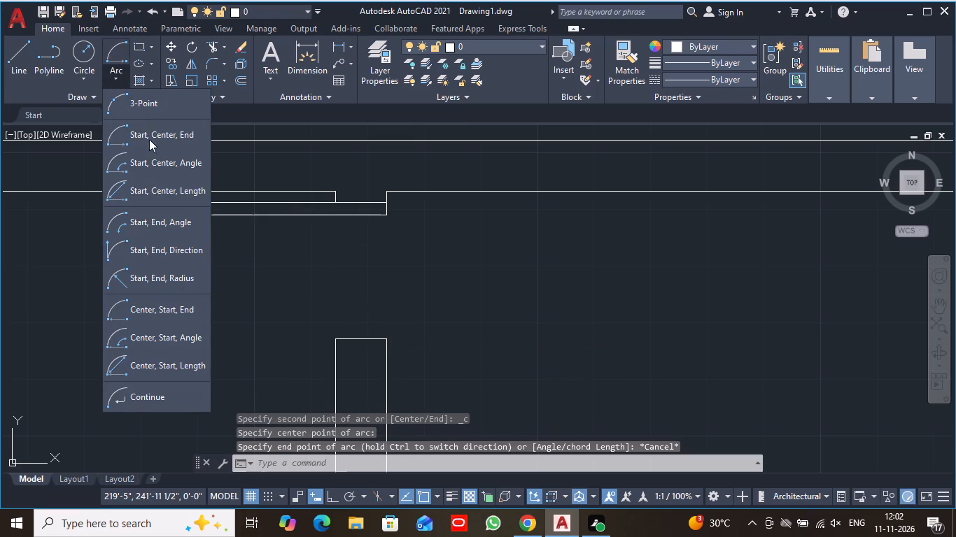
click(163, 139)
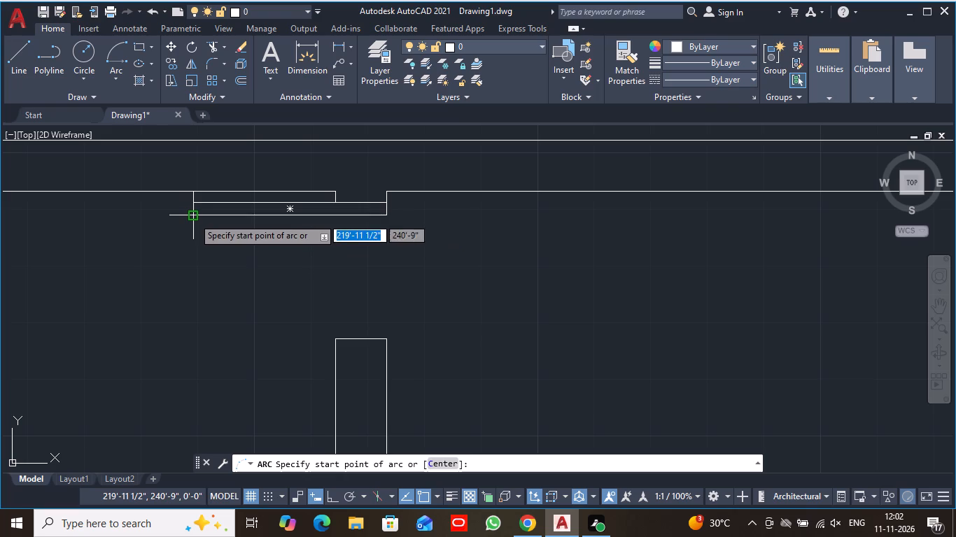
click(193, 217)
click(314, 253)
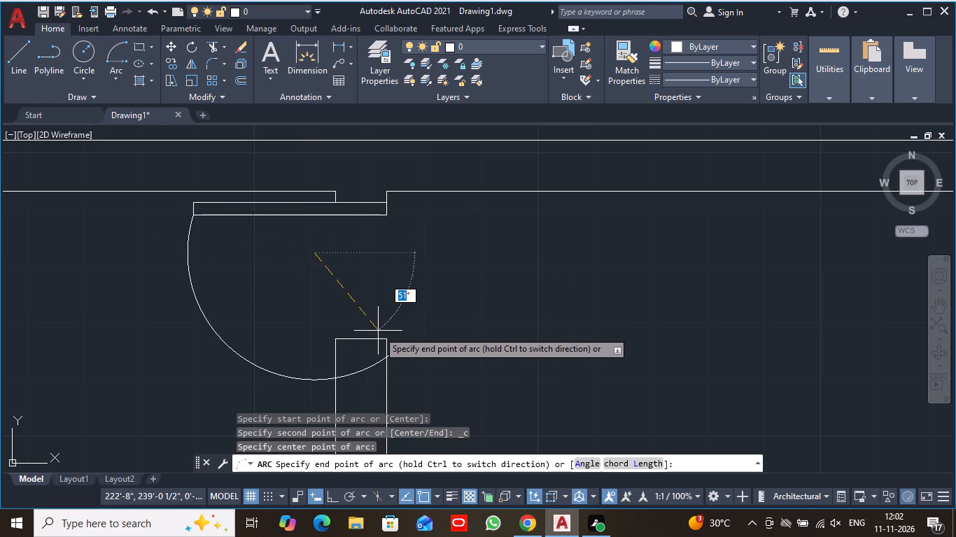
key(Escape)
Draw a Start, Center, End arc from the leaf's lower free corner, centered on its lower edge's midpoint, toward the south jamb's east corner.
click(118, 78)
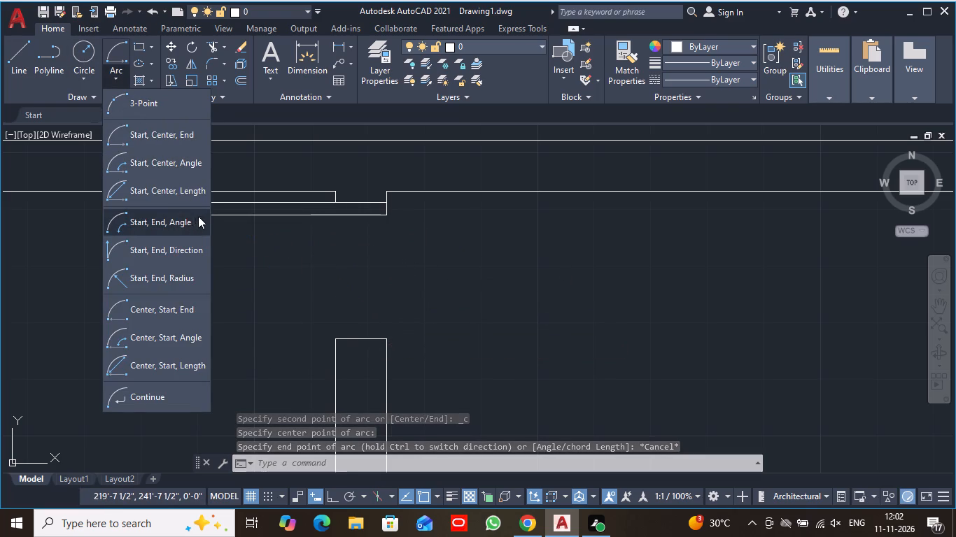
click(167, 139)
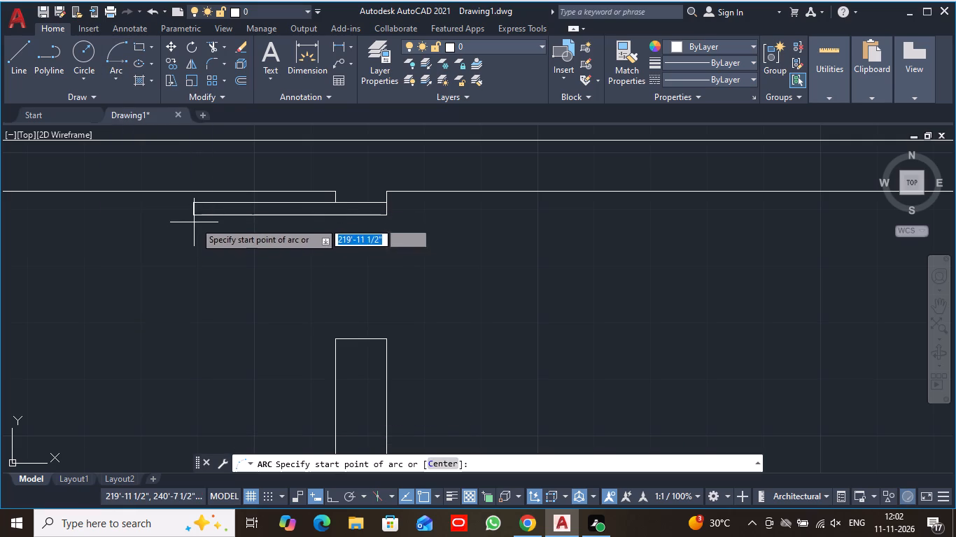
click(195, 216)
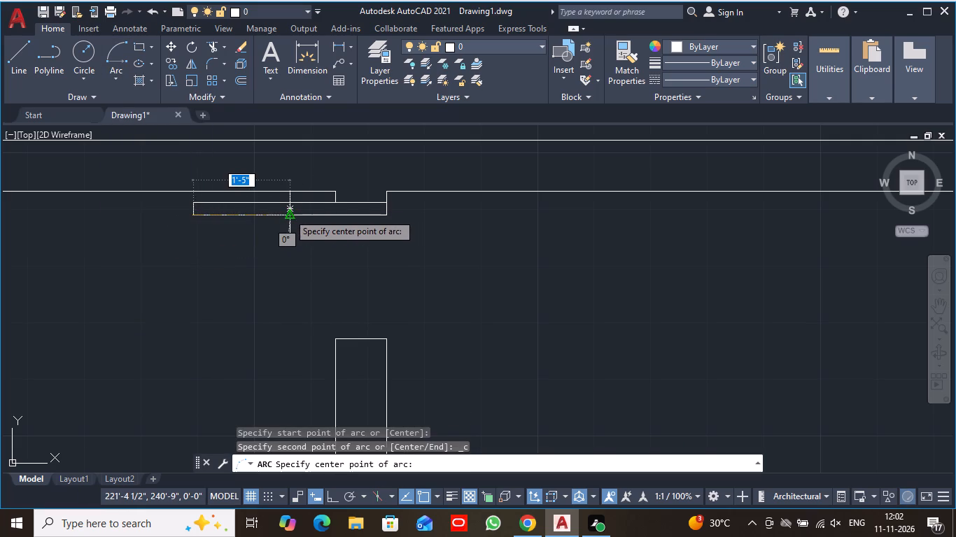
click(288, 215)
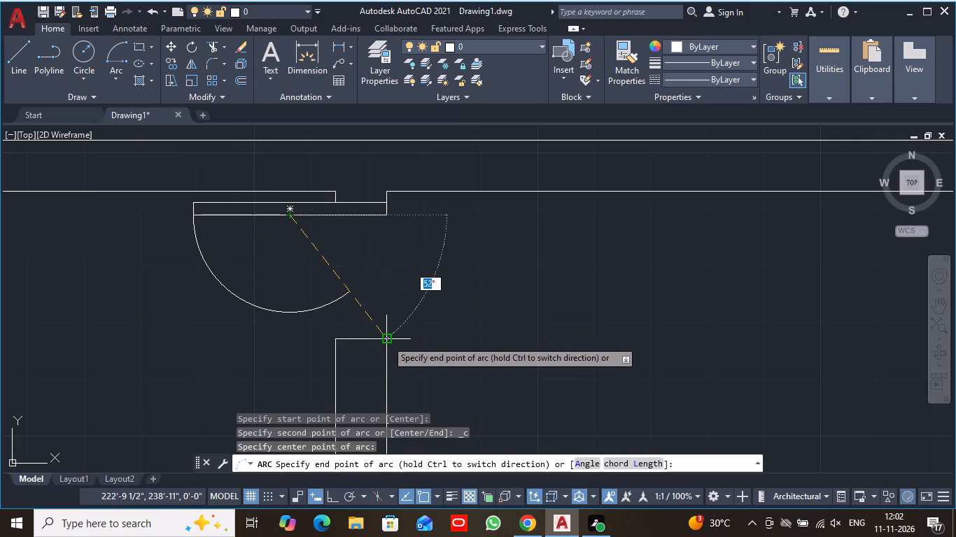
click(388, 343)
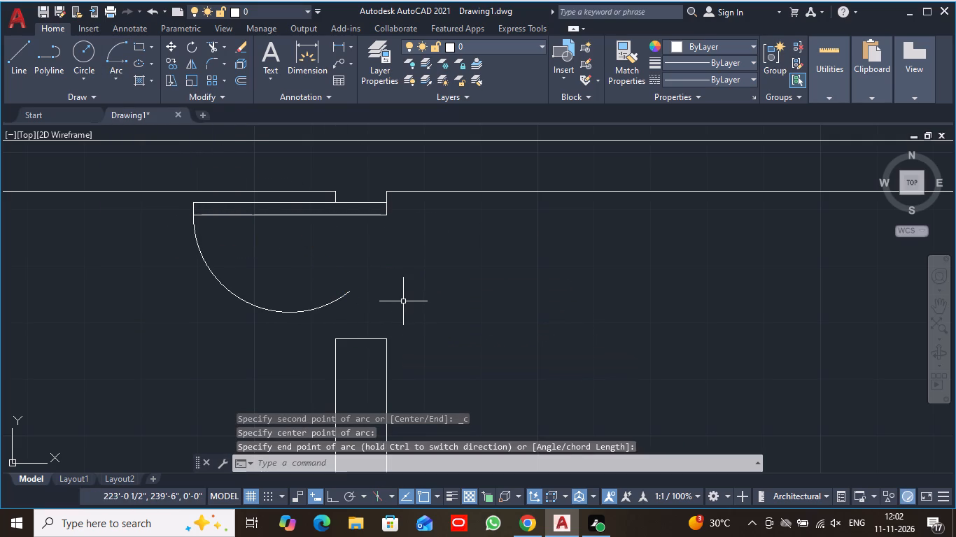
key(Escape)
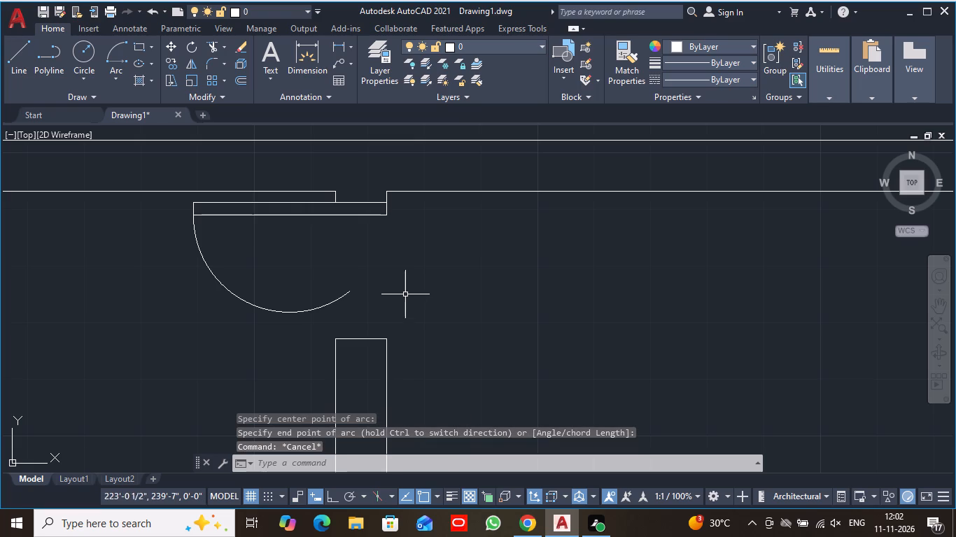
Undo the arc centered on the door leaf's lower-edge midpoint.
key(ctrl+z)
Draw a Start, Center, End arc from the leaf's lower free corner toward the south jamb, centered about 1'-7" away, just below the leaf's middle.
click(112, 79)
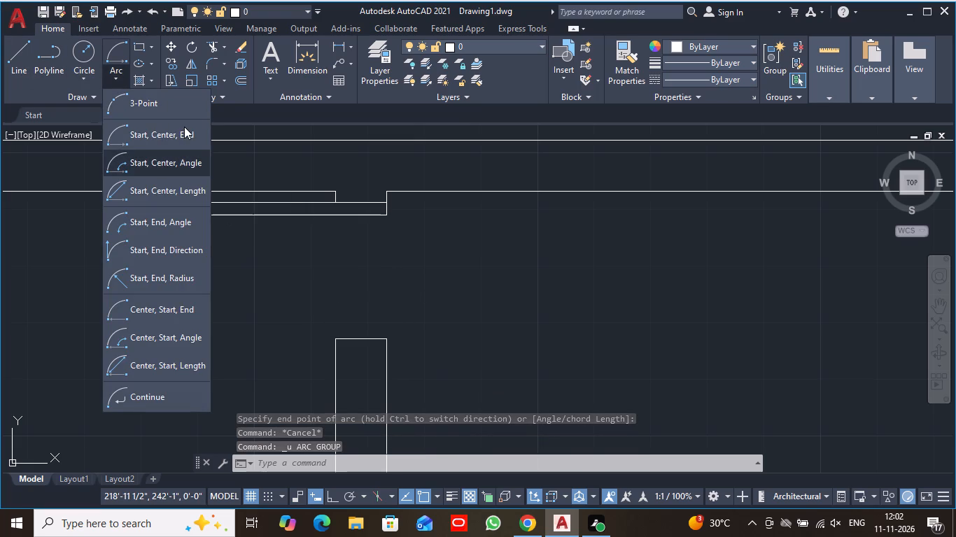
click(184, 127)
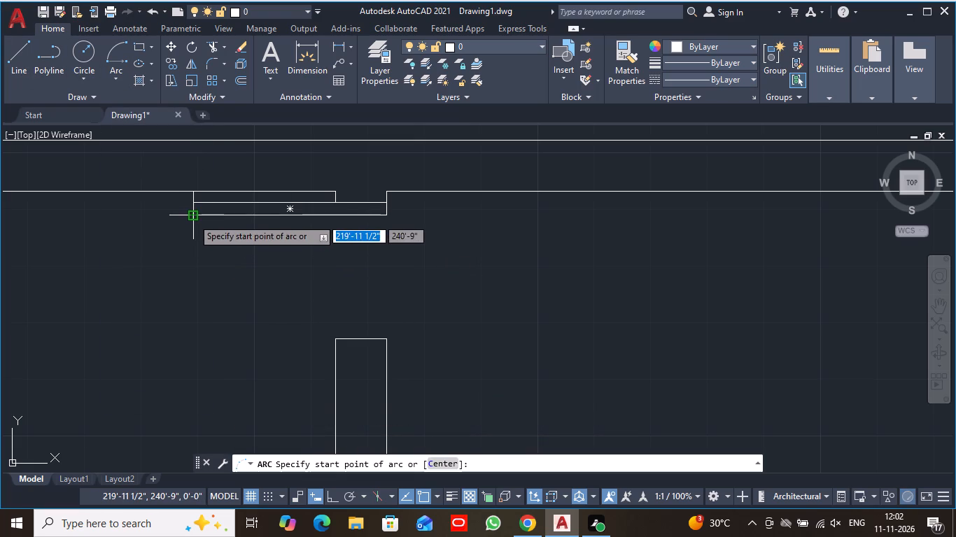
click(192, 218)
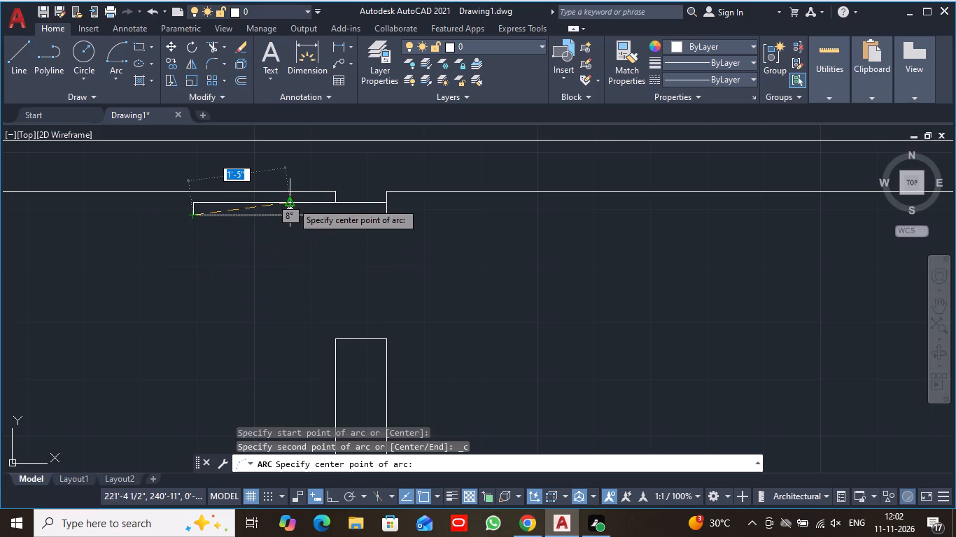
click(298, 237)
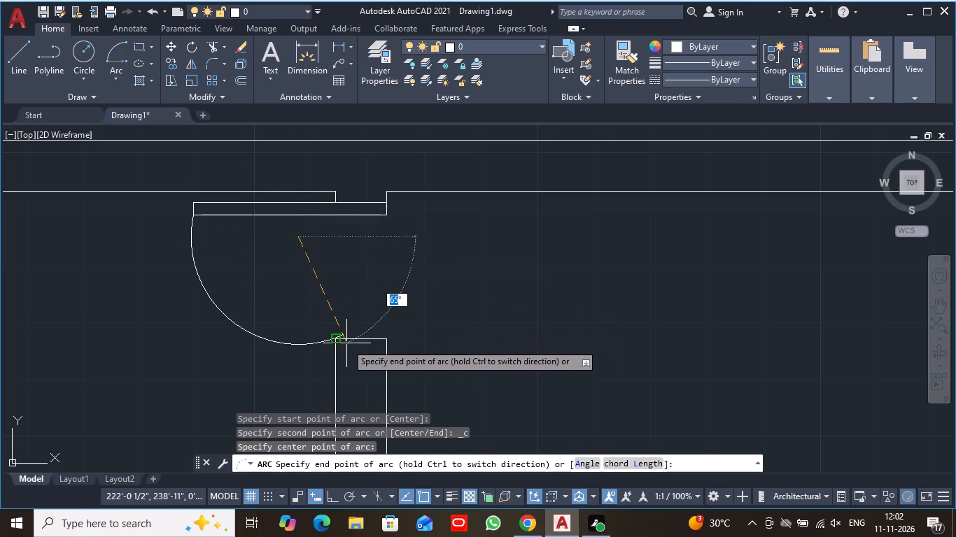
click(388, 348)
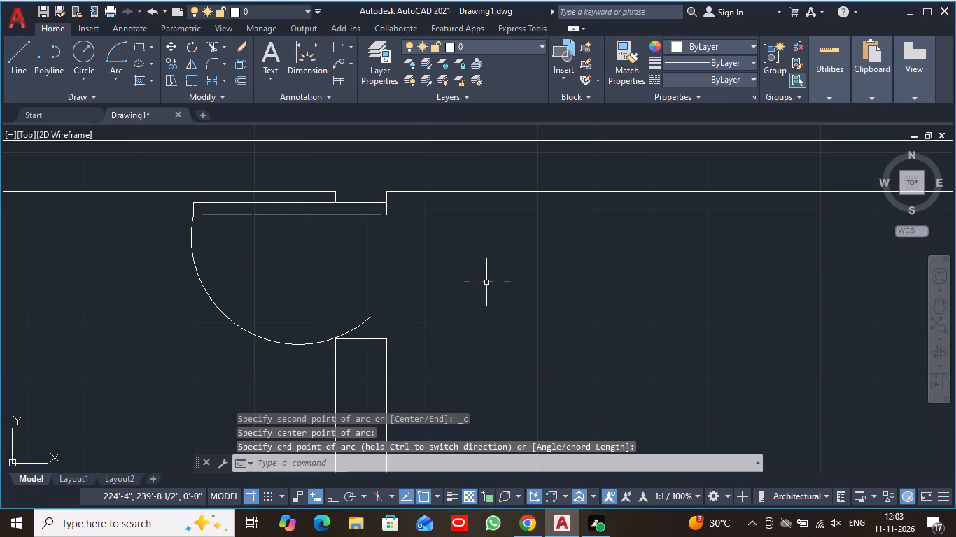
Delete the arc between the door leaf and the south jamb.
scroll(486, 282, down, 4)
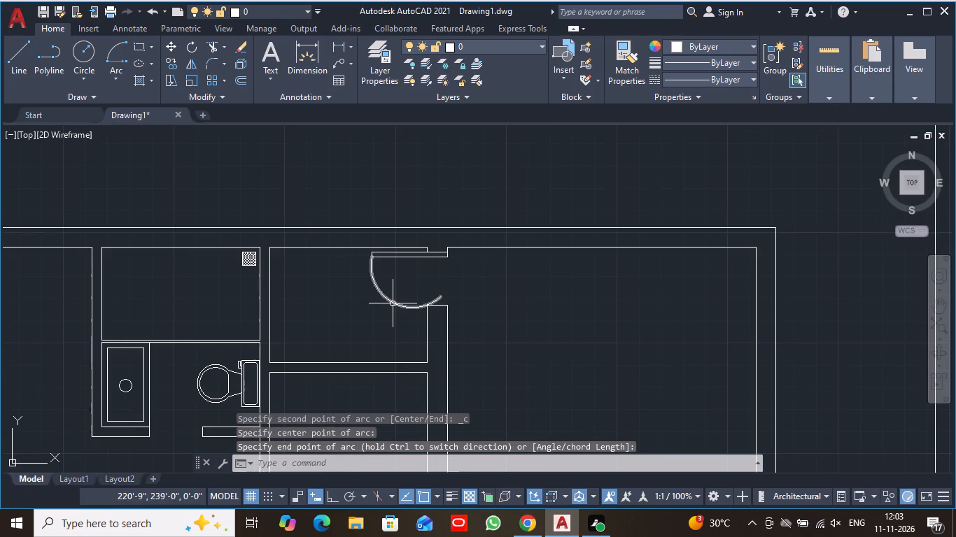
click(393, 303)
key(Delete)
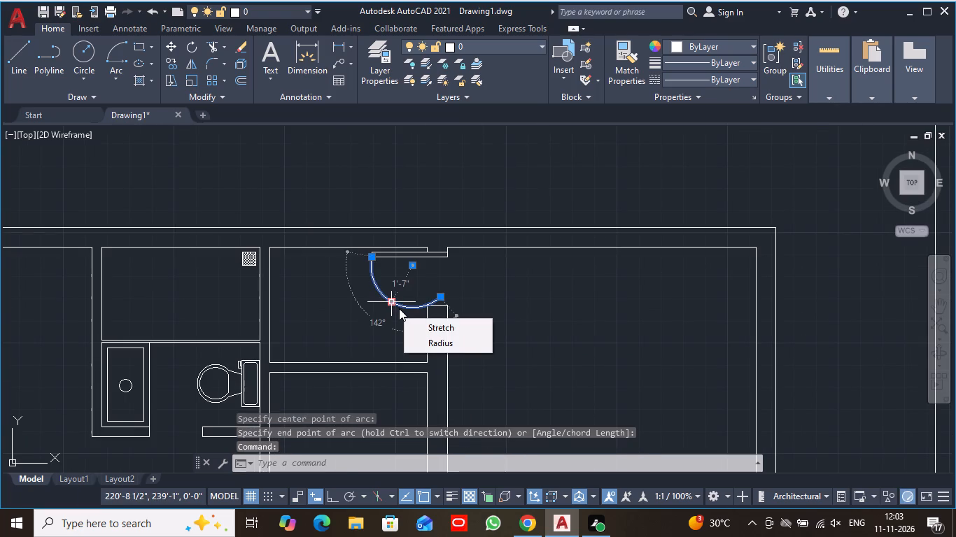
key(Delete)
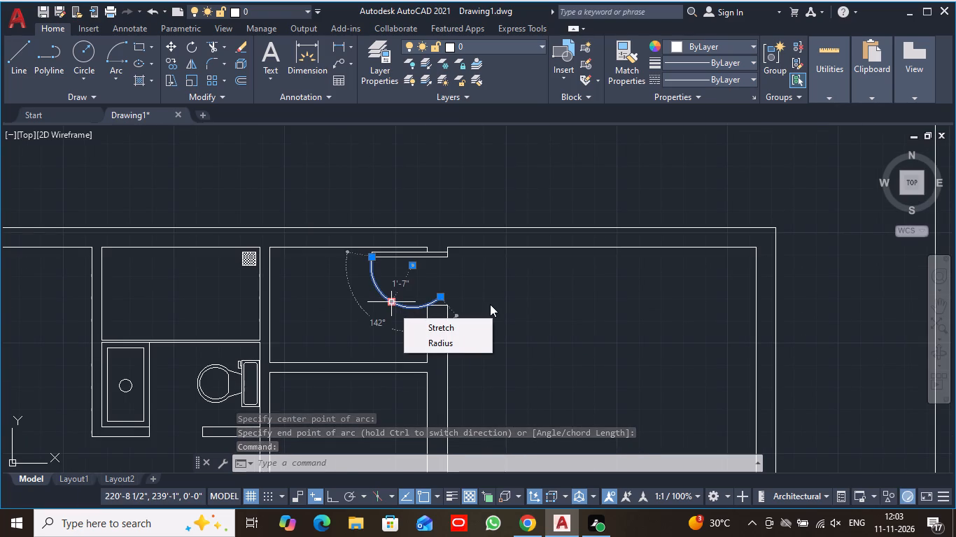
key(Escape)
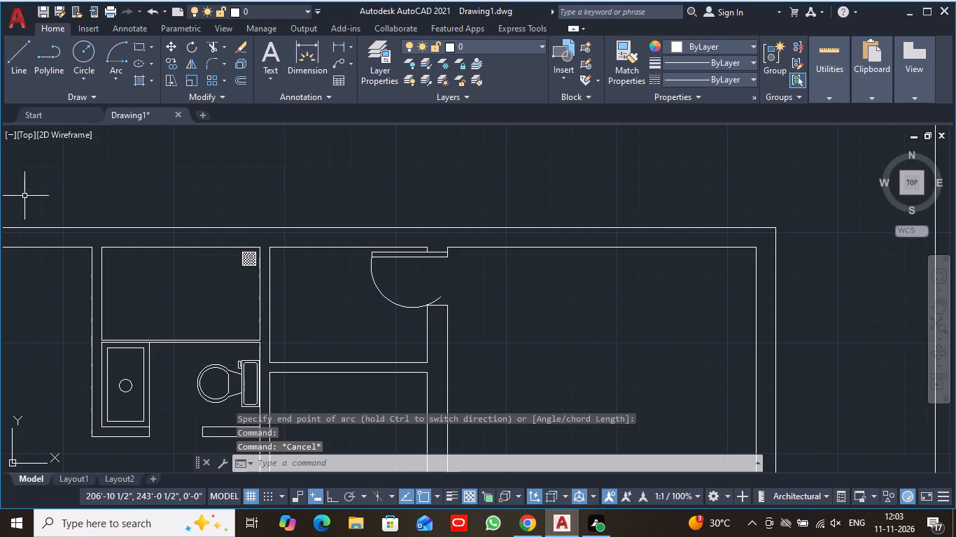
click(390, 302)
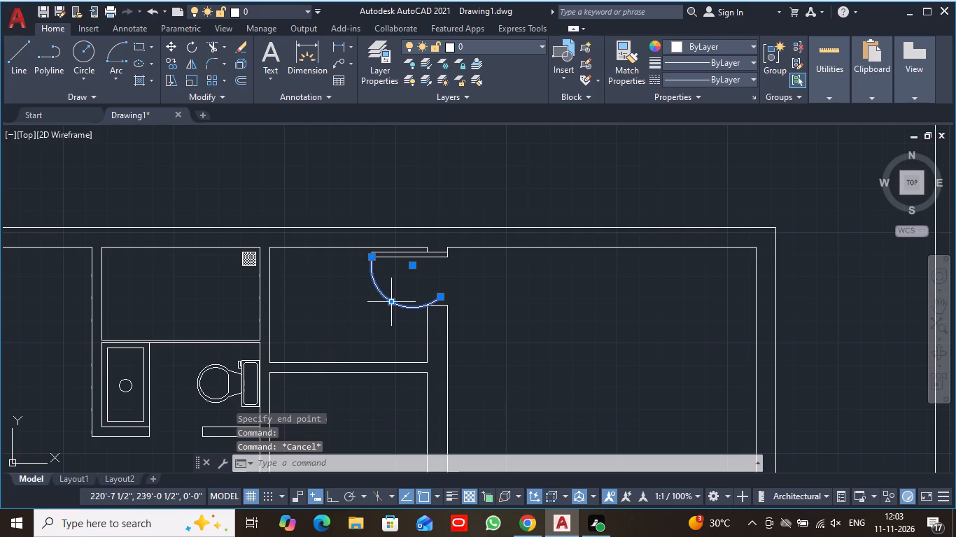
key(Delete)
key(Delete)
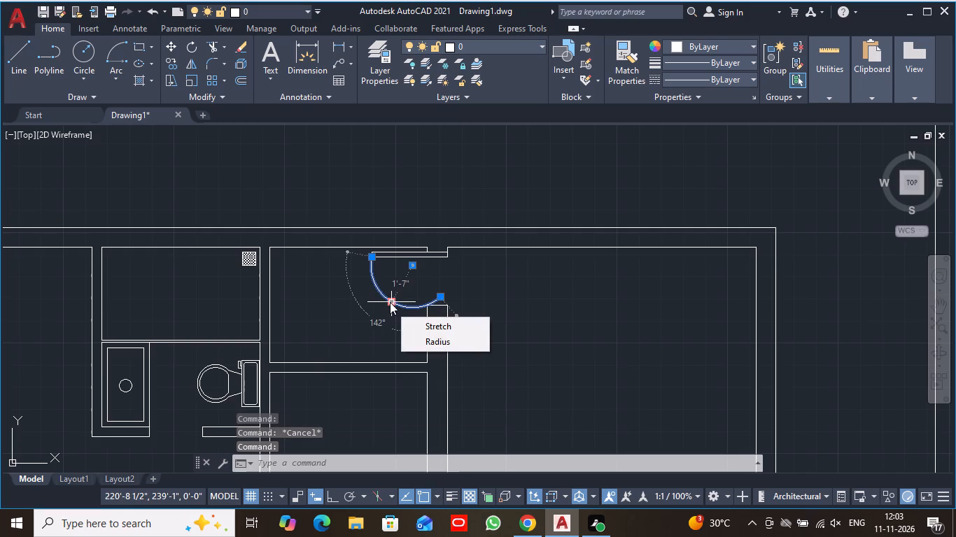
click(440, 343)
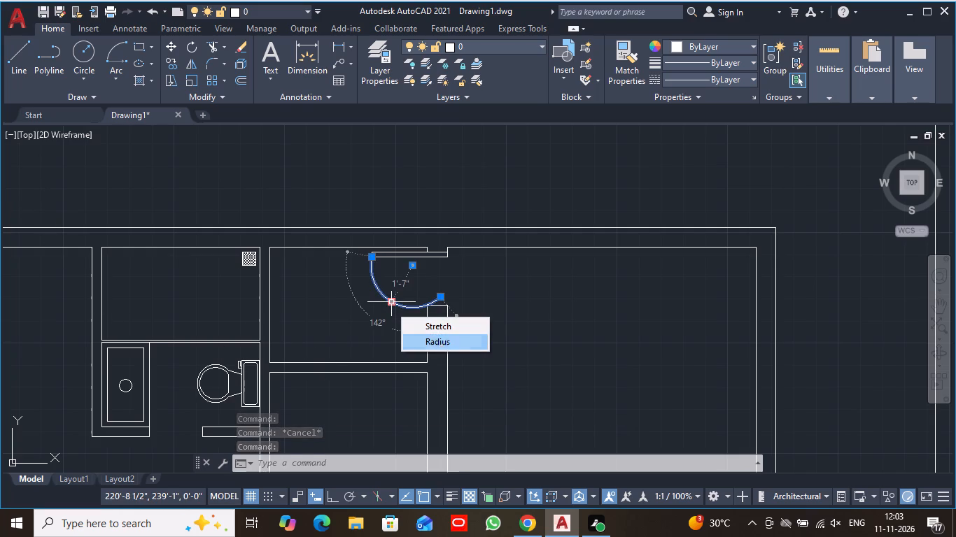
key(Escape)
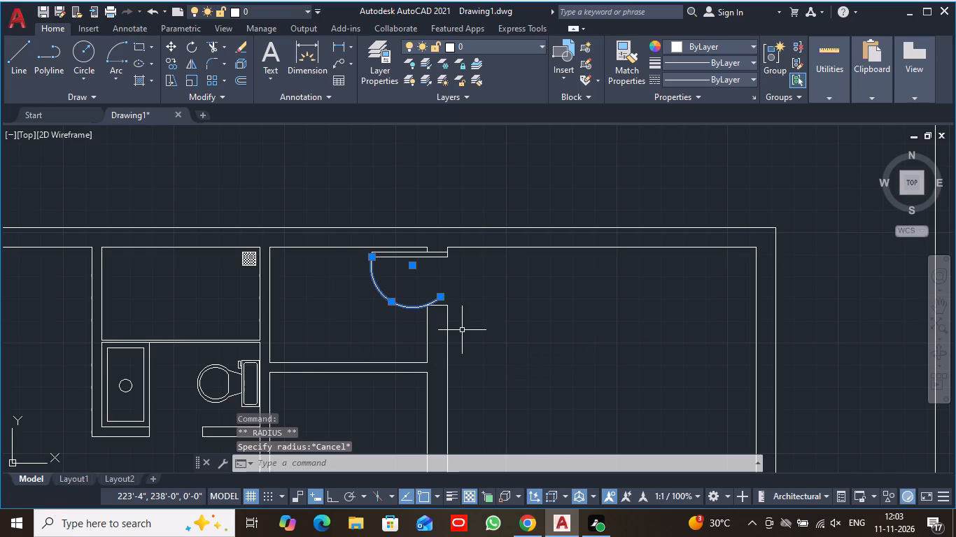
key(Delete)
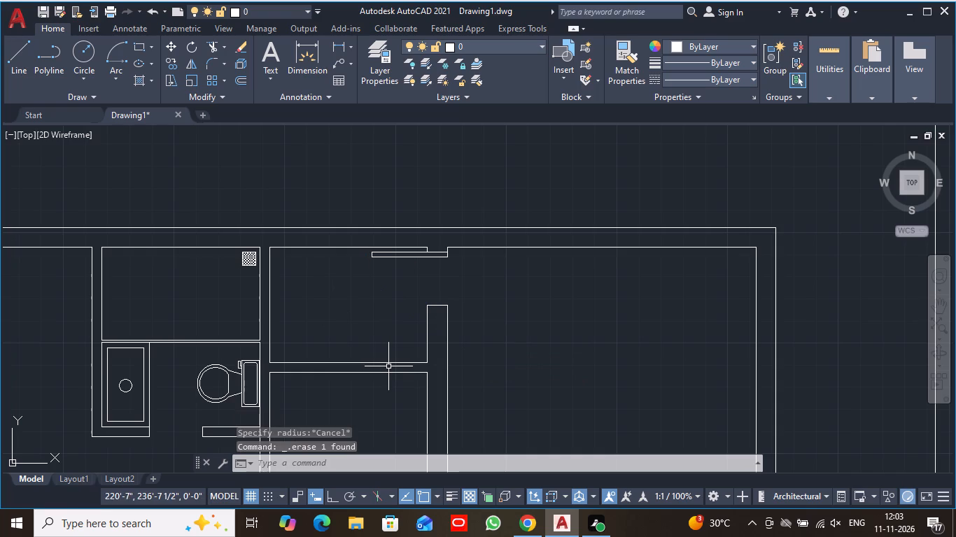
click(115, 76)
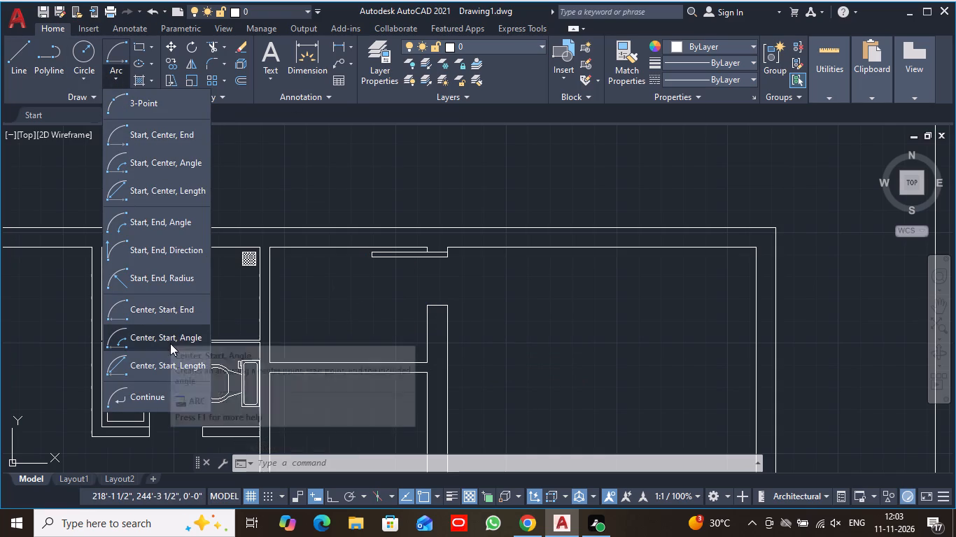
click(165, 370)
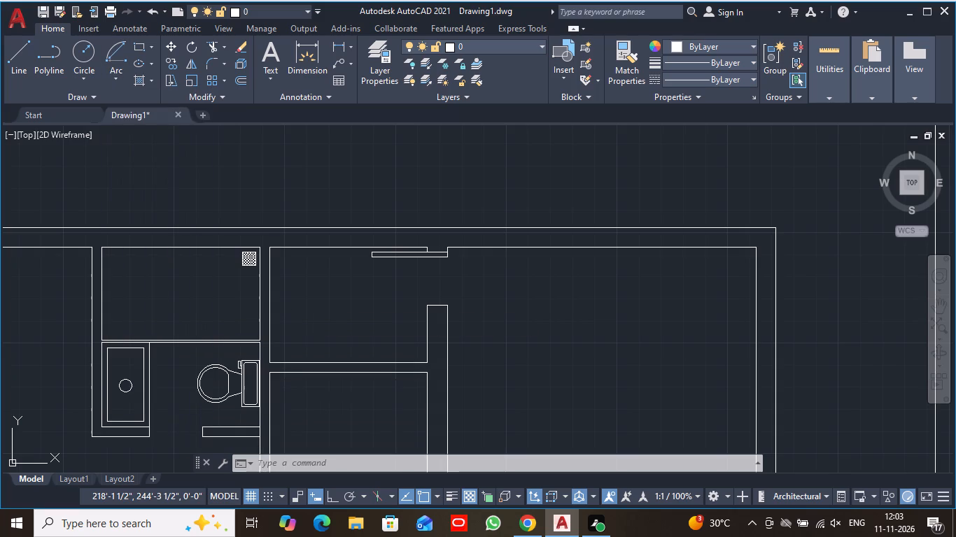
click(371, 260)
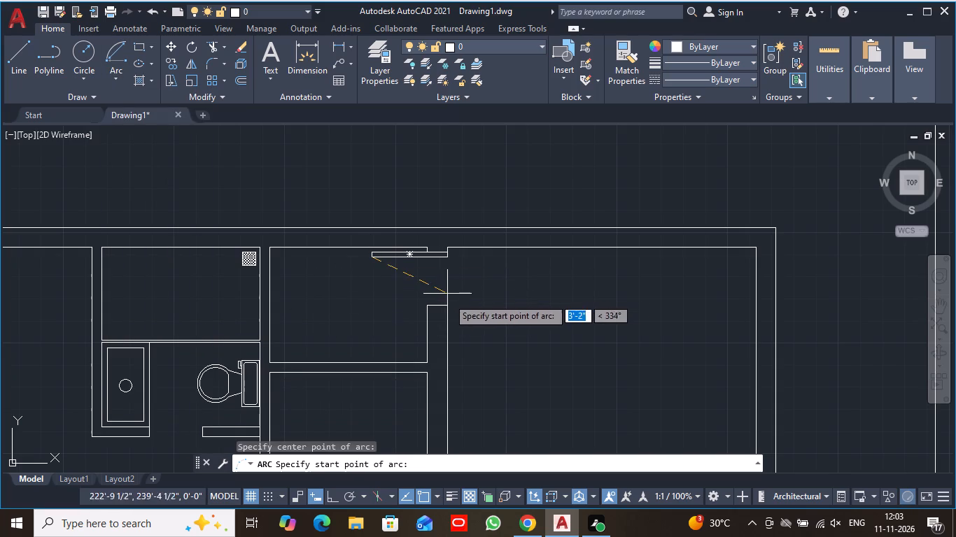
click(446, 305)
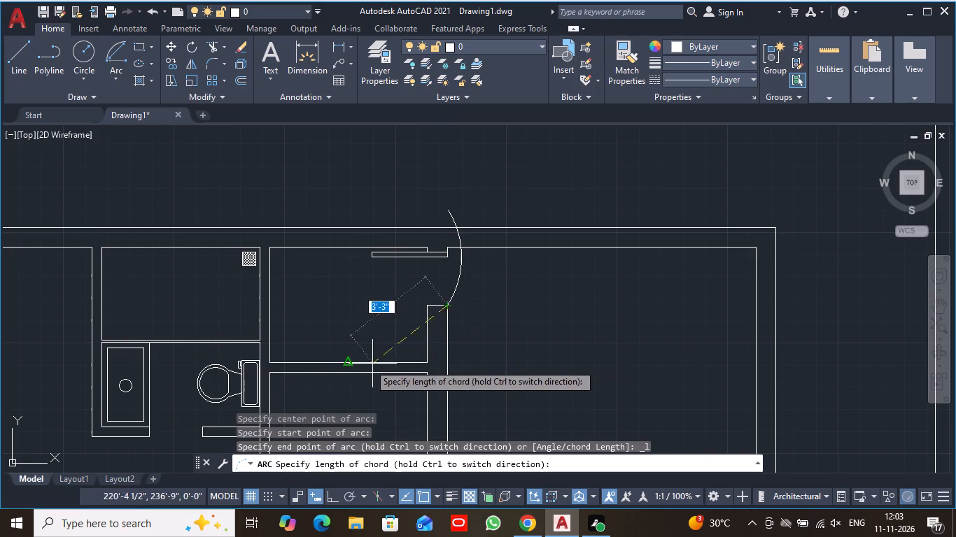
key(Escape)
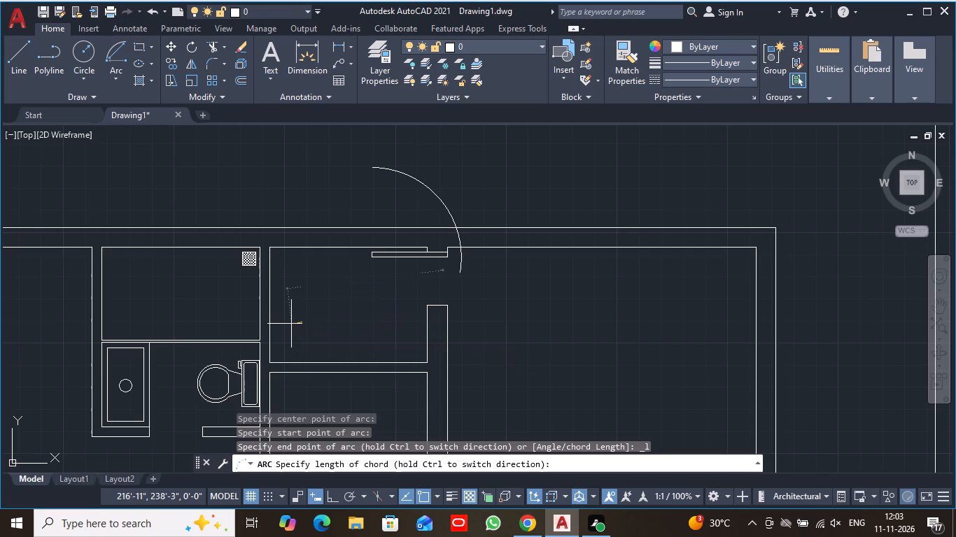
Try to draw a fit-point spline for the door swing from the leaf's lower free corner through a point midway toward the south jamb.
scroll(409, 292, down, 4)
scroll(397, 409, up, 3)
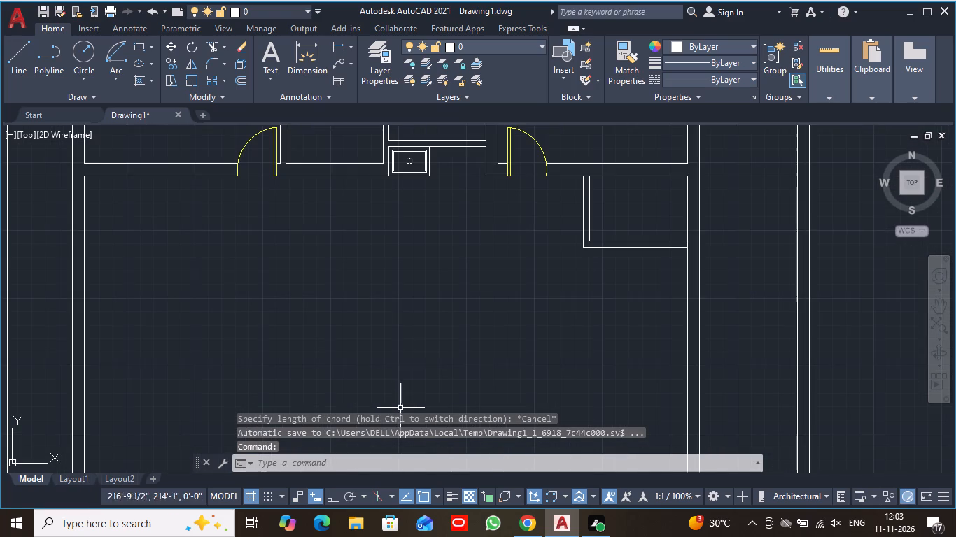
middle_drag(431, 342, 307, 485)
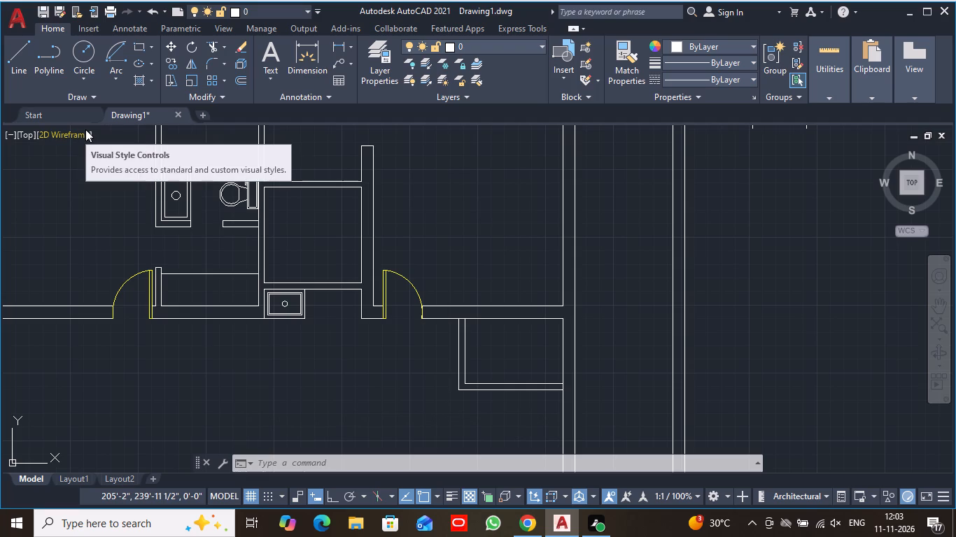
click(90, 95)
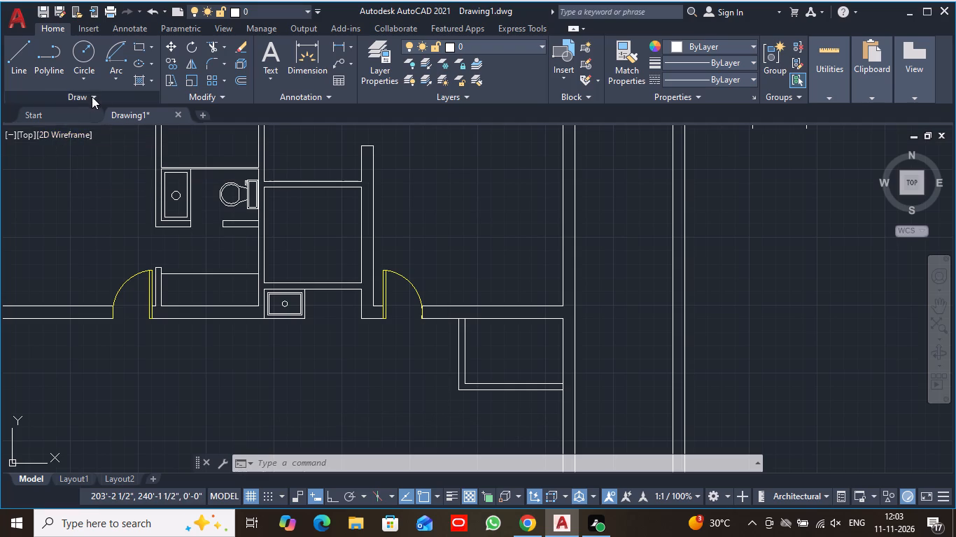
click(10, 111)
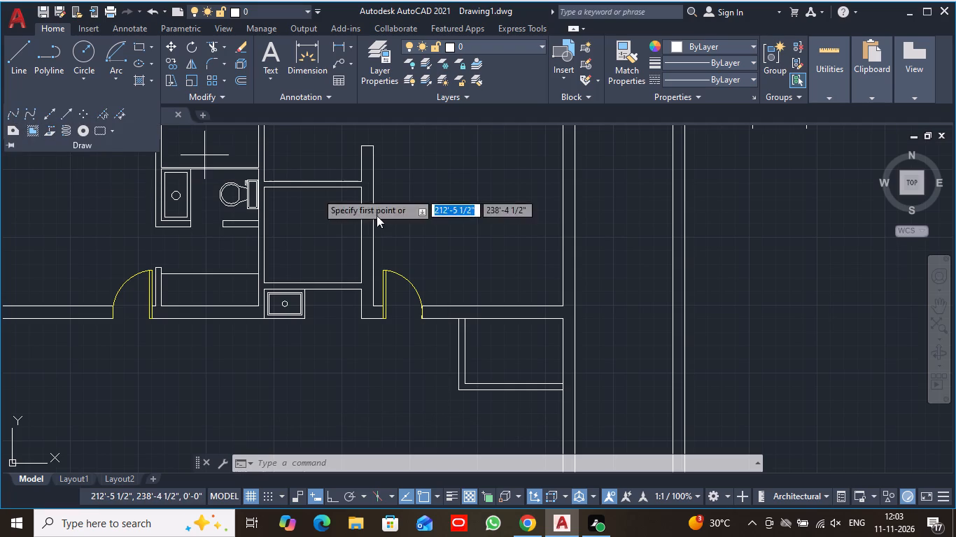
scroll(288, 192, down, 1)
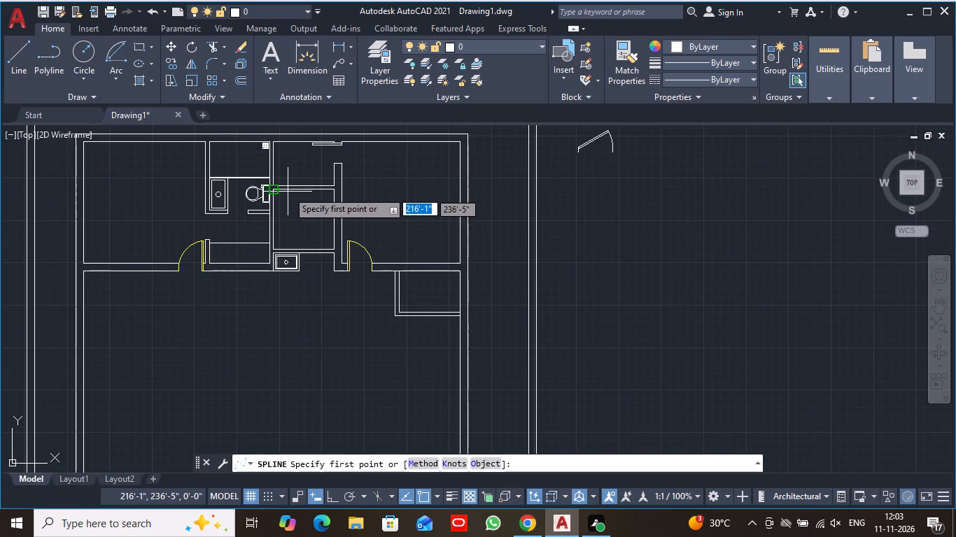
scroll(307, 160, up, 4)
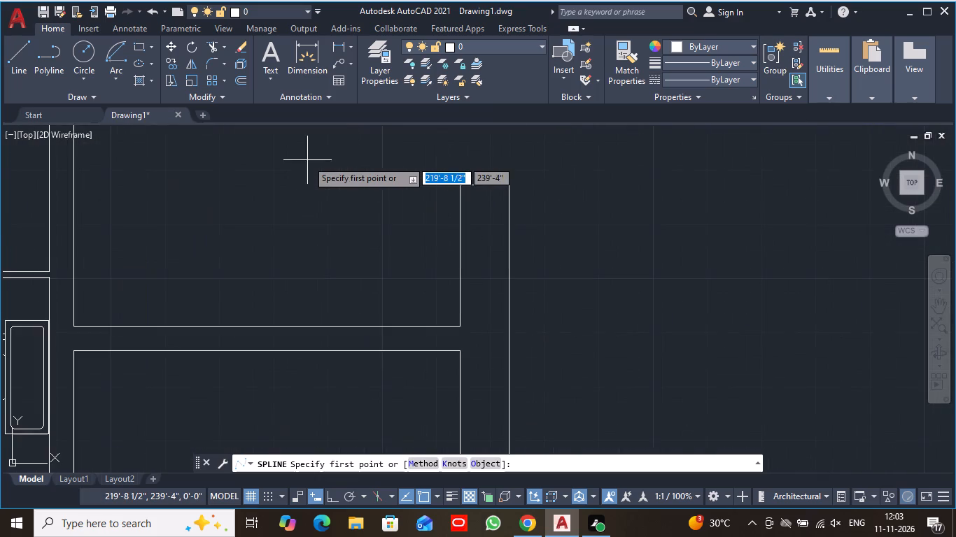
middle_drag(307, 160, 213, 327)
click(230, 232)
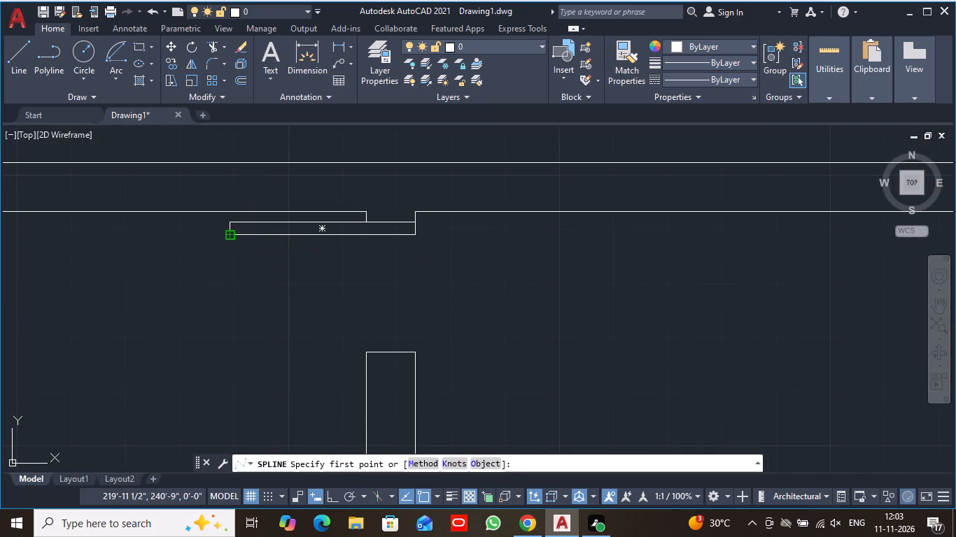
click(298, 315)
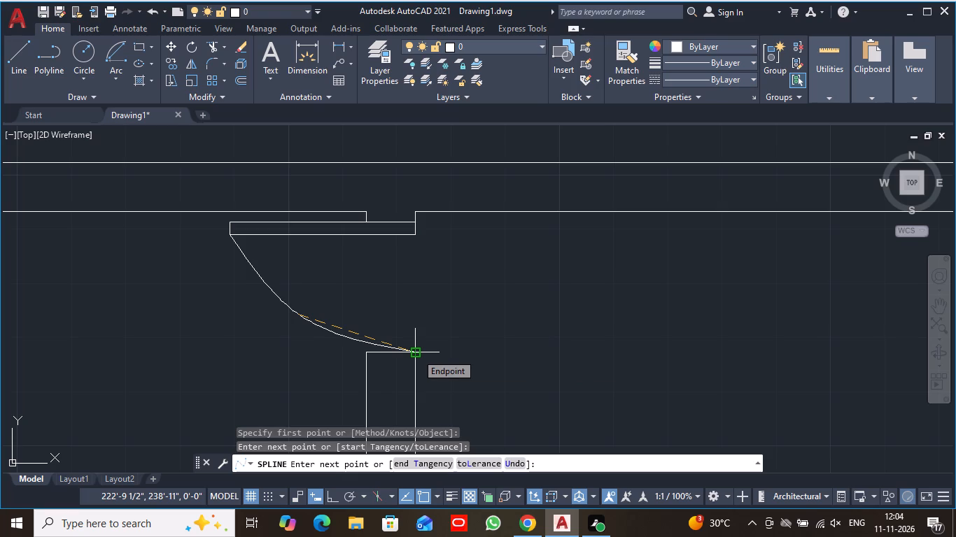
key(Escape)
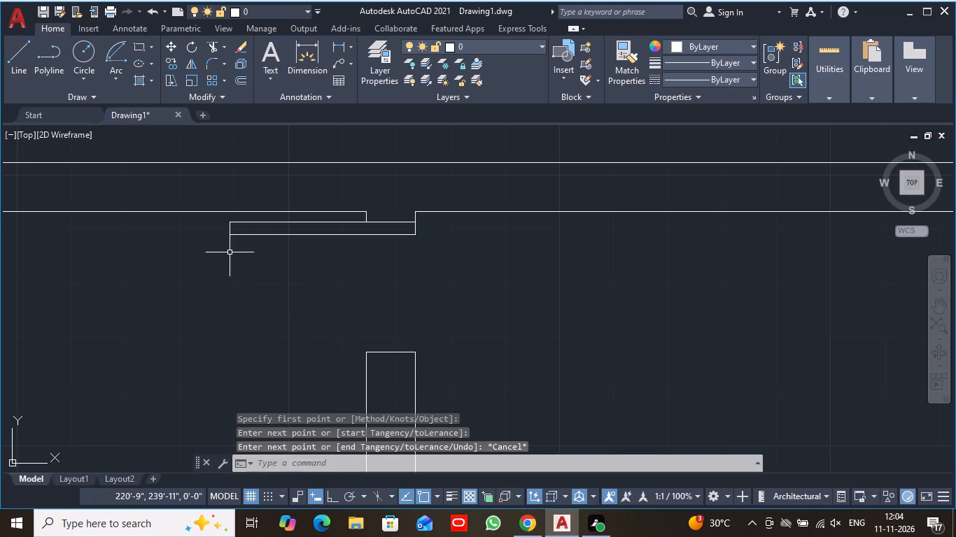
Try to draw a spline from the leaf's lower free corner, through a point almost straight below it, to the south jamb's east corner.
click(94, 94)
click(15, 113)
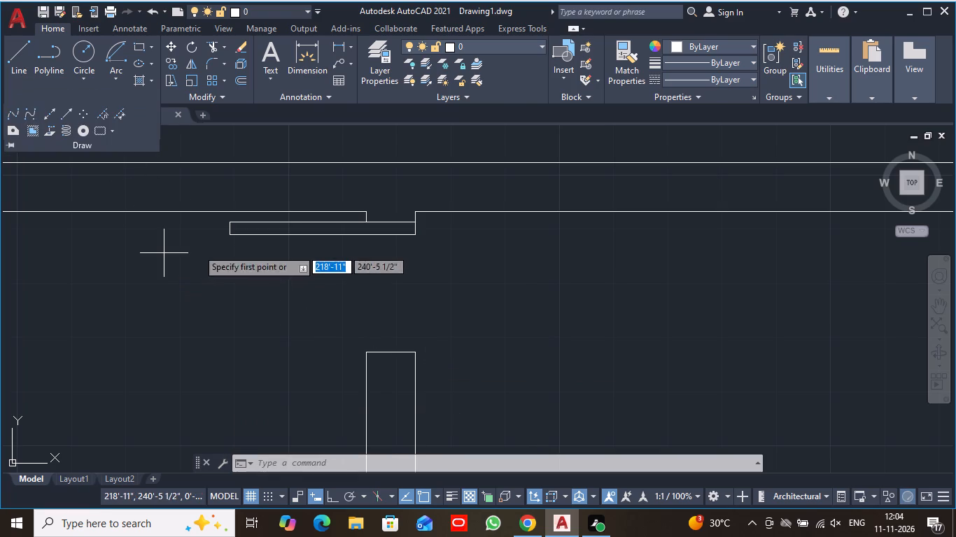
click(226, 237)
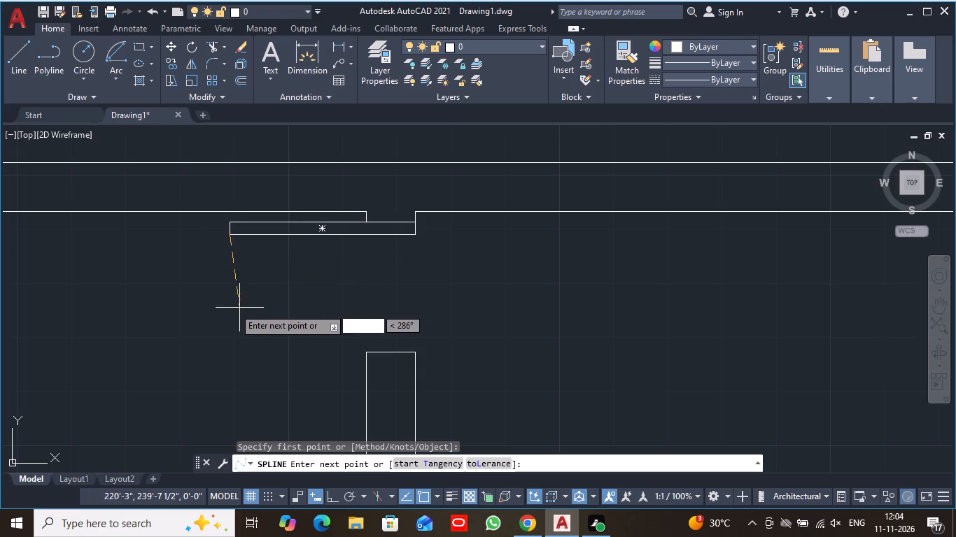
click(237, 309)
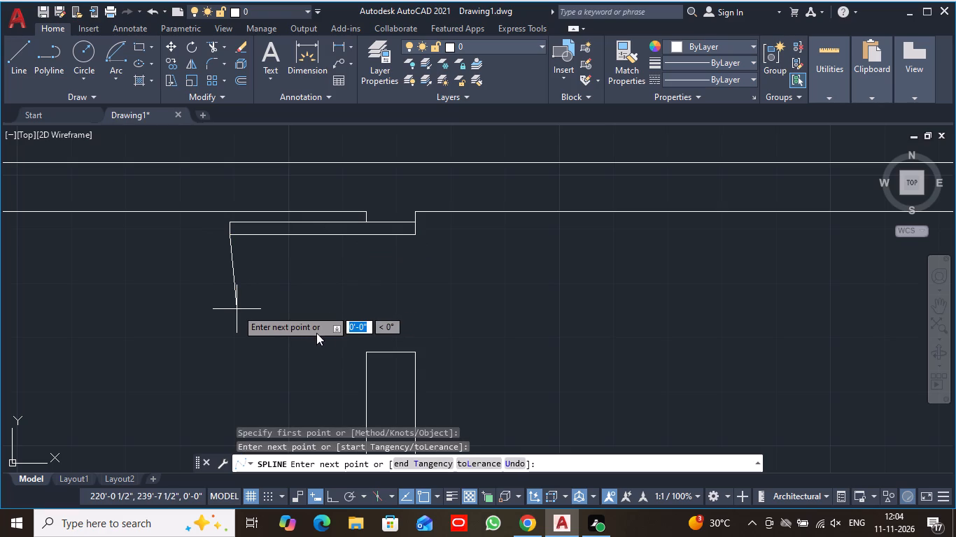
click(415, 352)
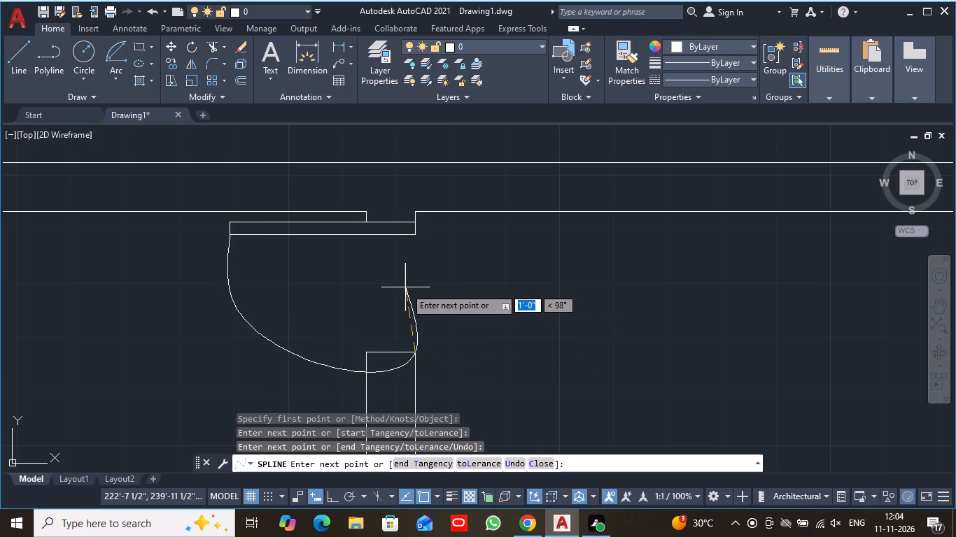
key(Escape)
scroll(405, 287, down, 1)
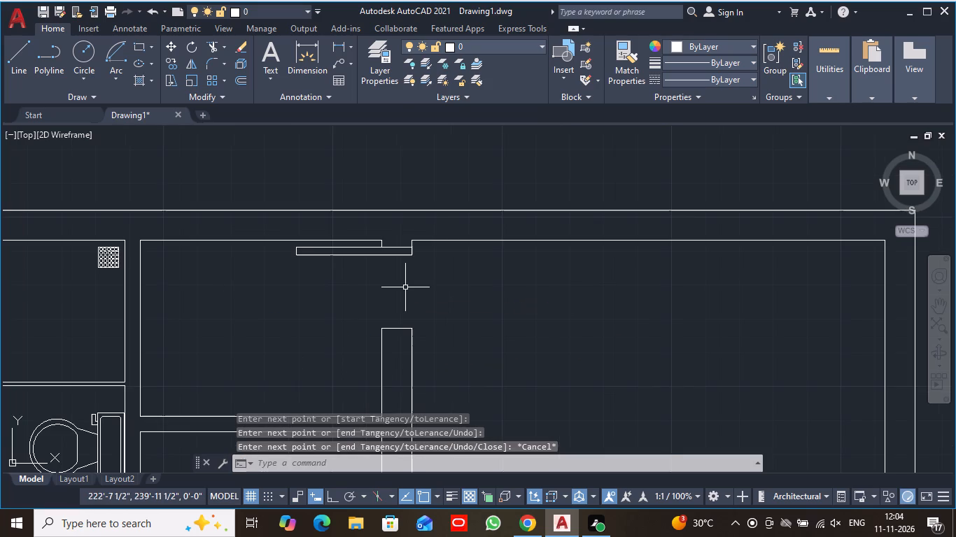
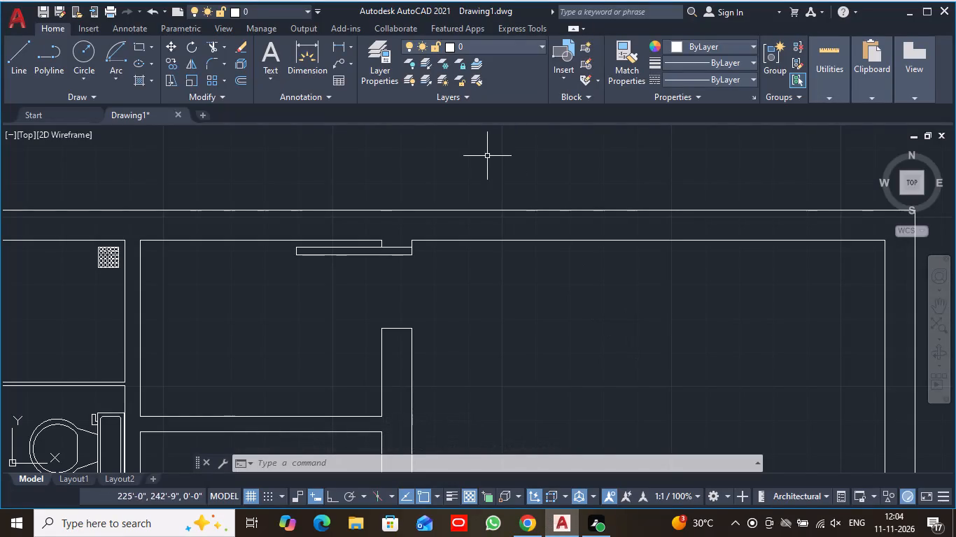
Draw a three-point swing arc from the door leaf's lower free corner, bulging southwest, to the south jamb's east corner.
click(221, 62)
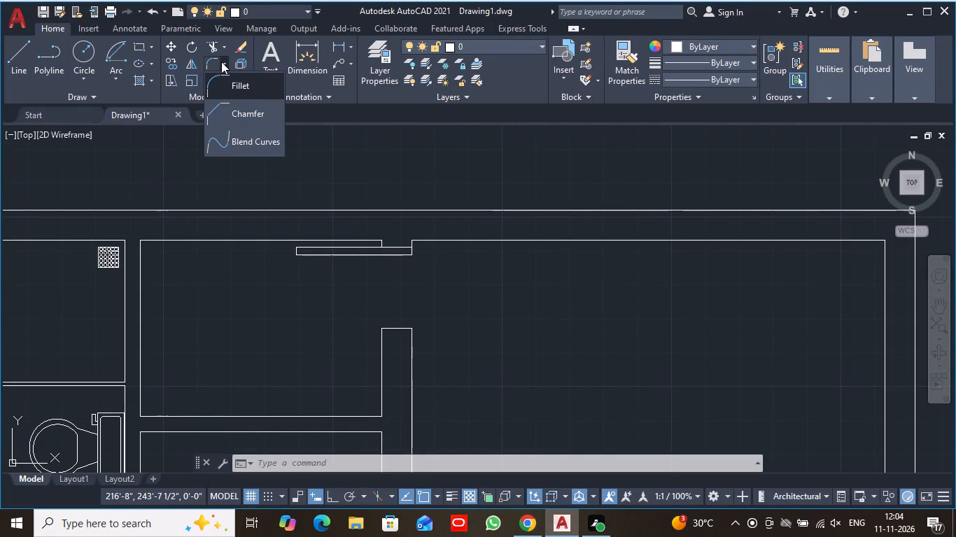
click(118, 74)
click(148, 103)
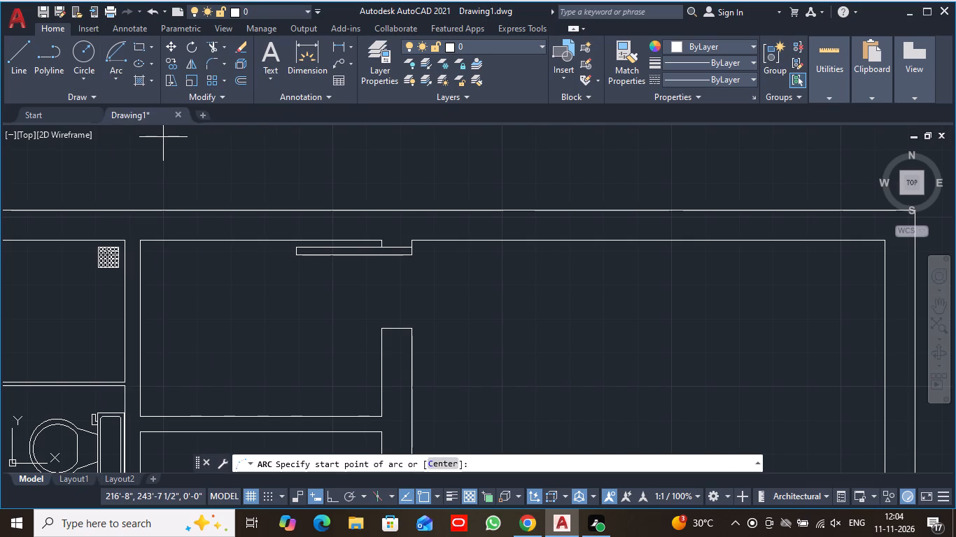
click(298, 258)
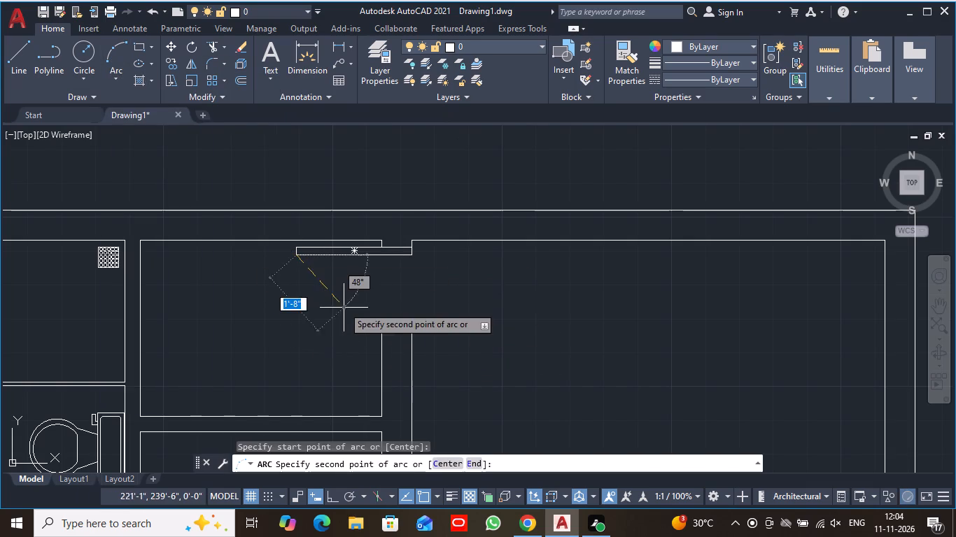
click(338, 315)
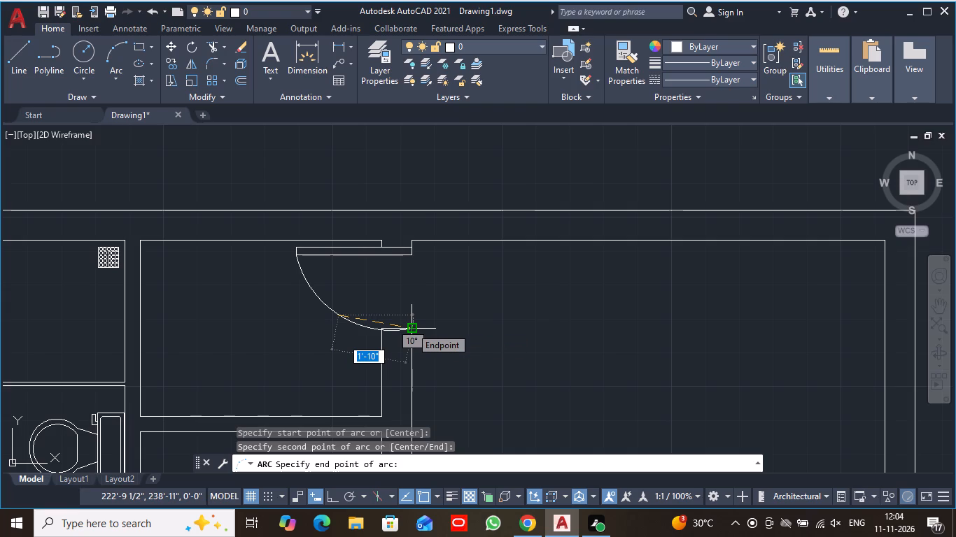
click(411, 327)
Assign the new swing arc and its door leaf to the doors layer.
scroll(503, 332, down, 3)
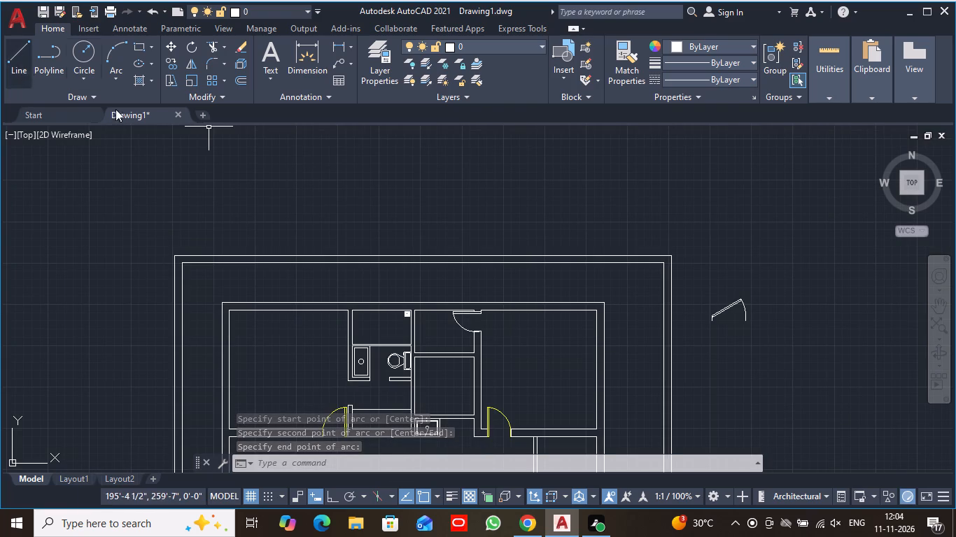
click(457, 321)
click(462, 314)
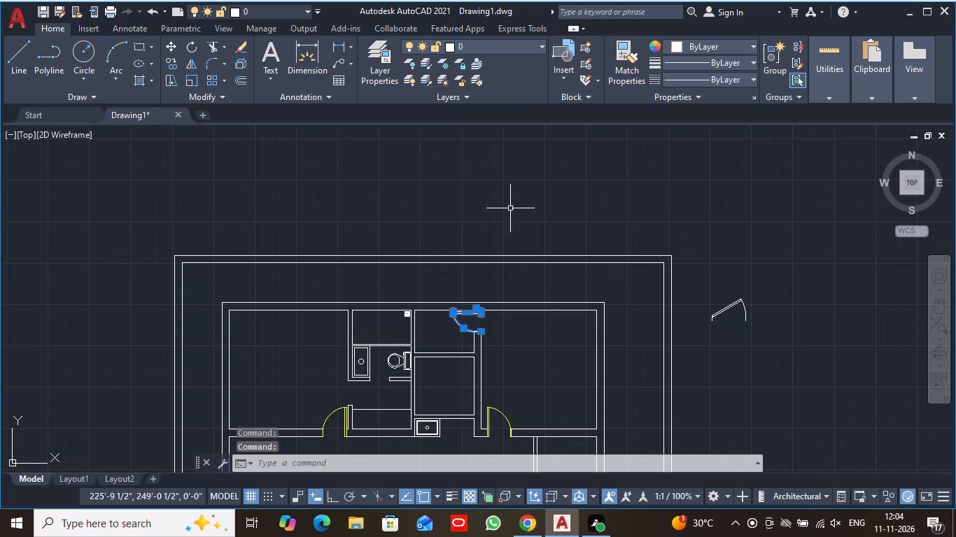
click(533, 45)
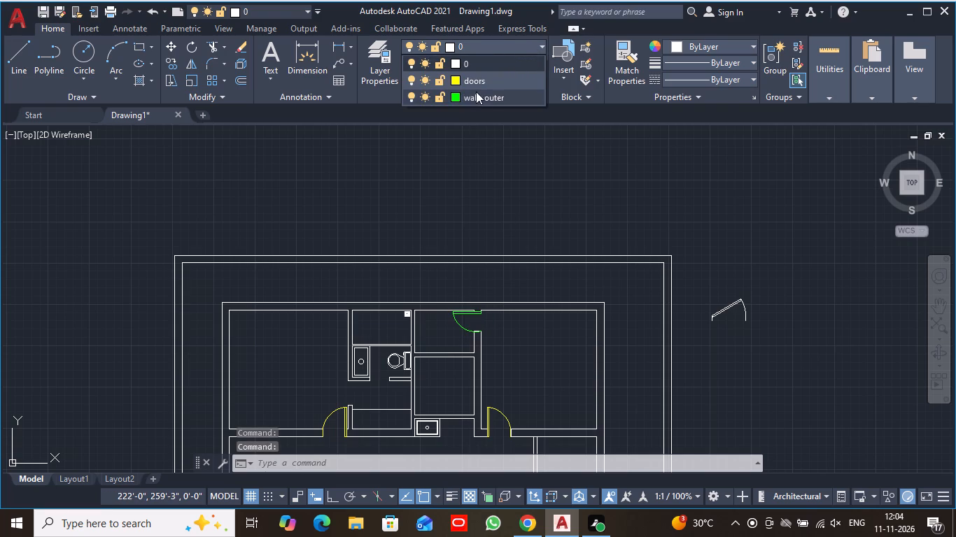
click(479, 84)
scroll(452, 180, down, 2)
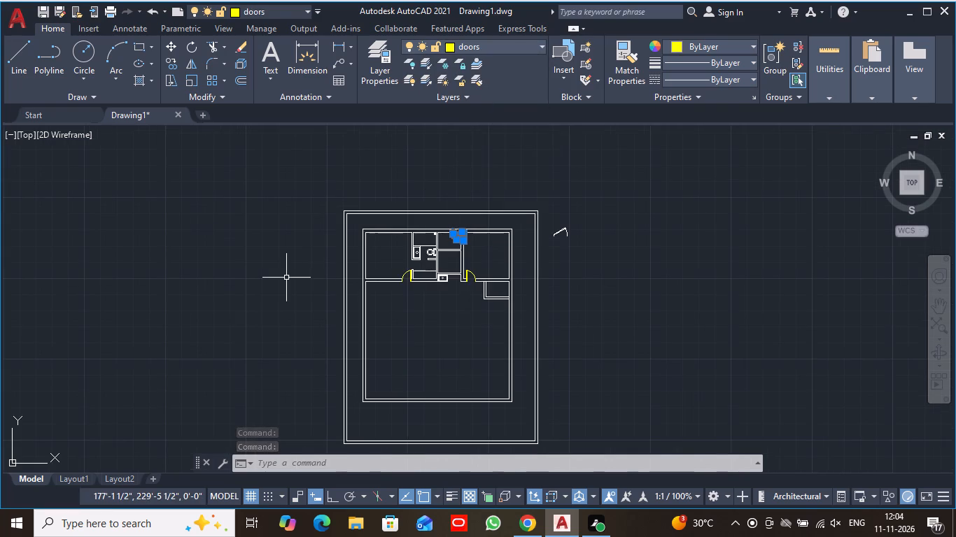
key(Escape)
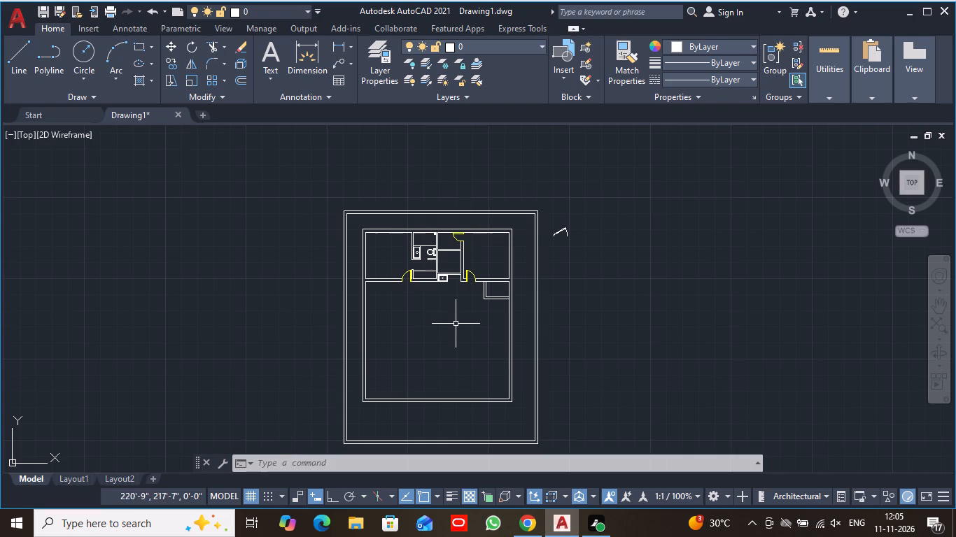
With Ortho on, draw a 4 1/2" vertical jamb line across the wall above the sink alcove, 3" west of the room's southeast corner.
scroll(455, 318, up, 4)
middle_drag(441, 278, 370, 534)
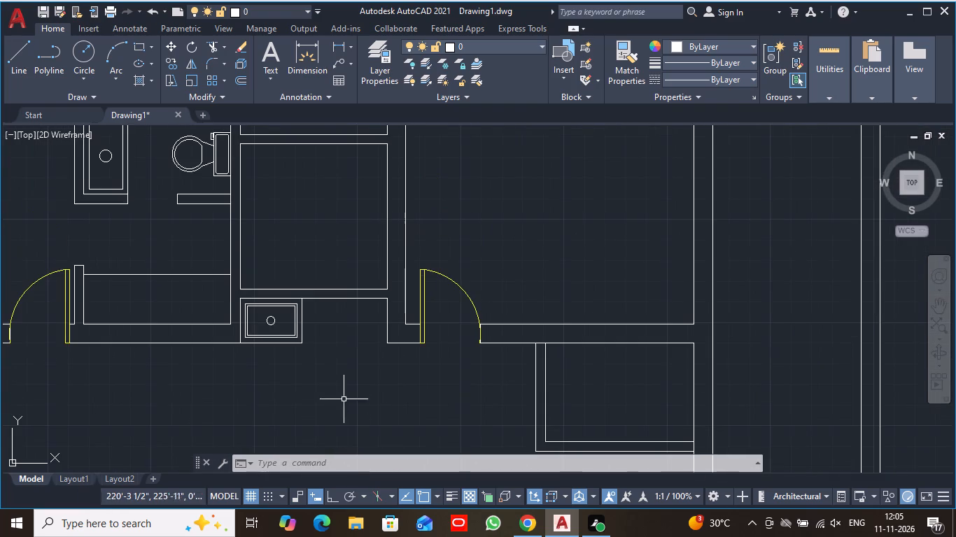
middle_drag(354, 348, 335, 406)
scroll(327, 380, up, 1)
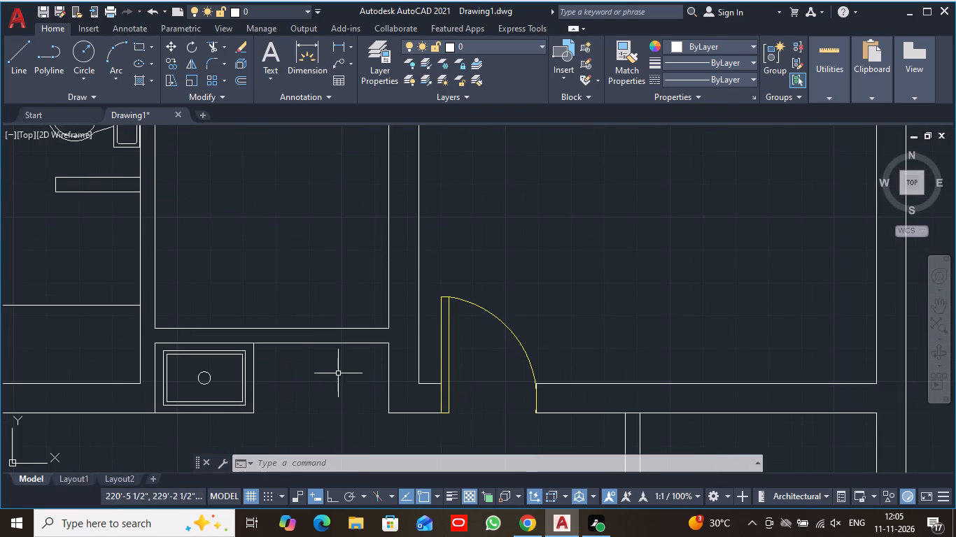
middle_drag(342, 372, 341, 407)
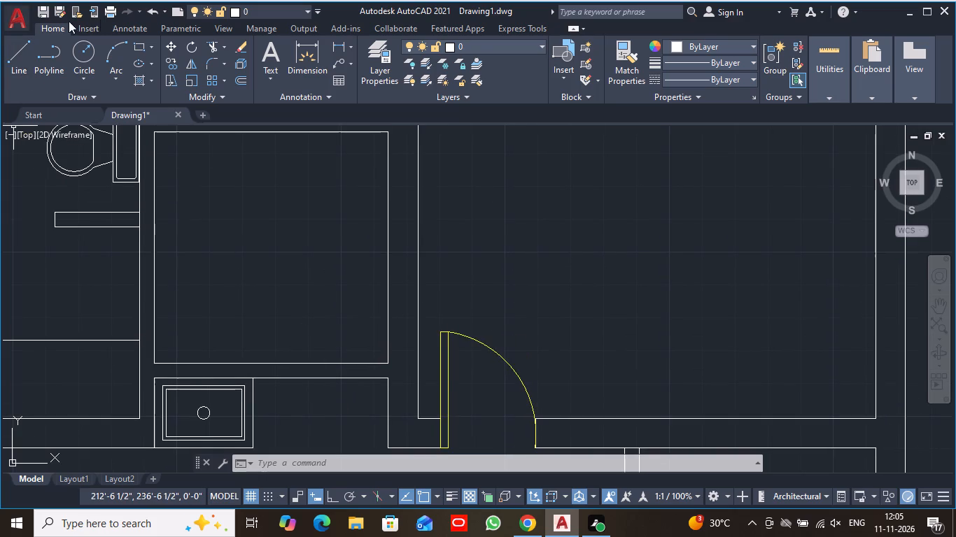
click(27, 52)
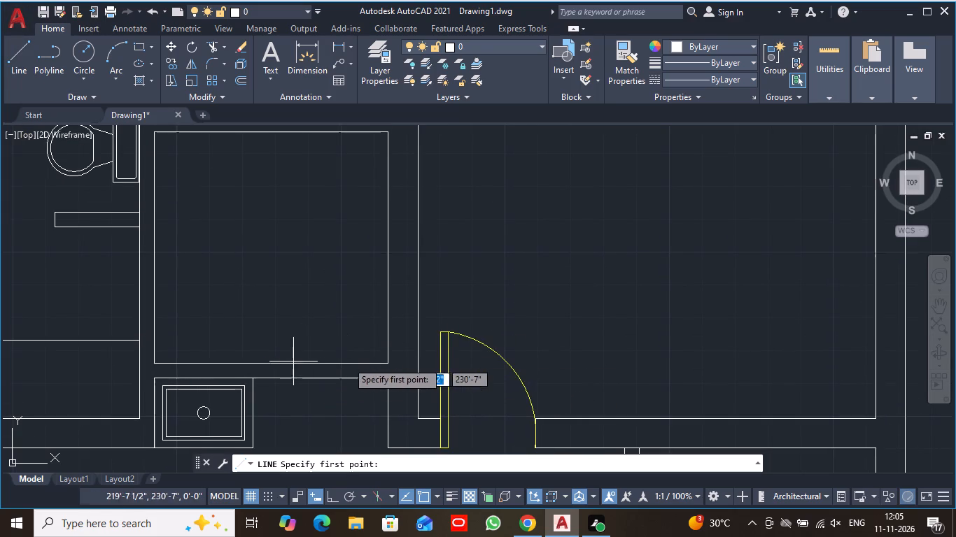
scroll(378, 378, up, 3)
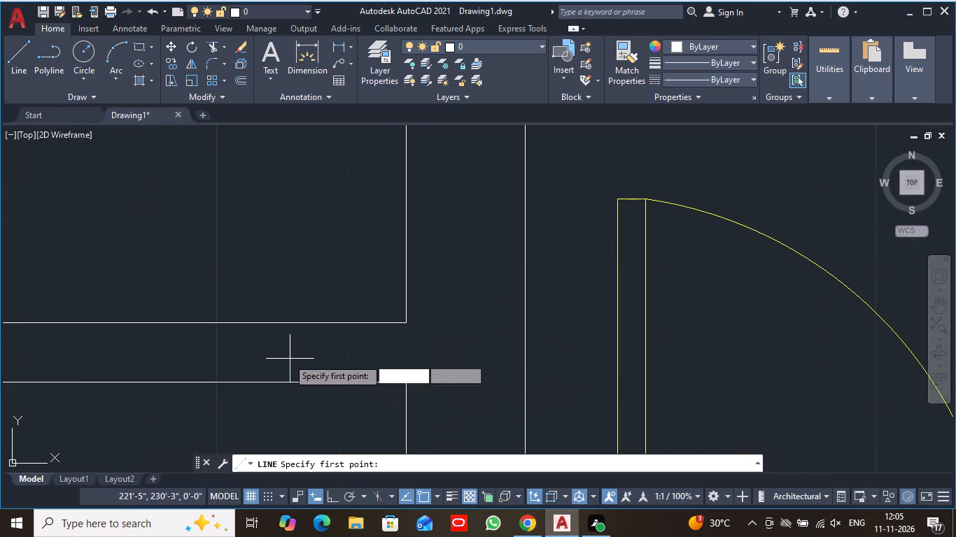
middle_drag(287, 357, 443, 331)
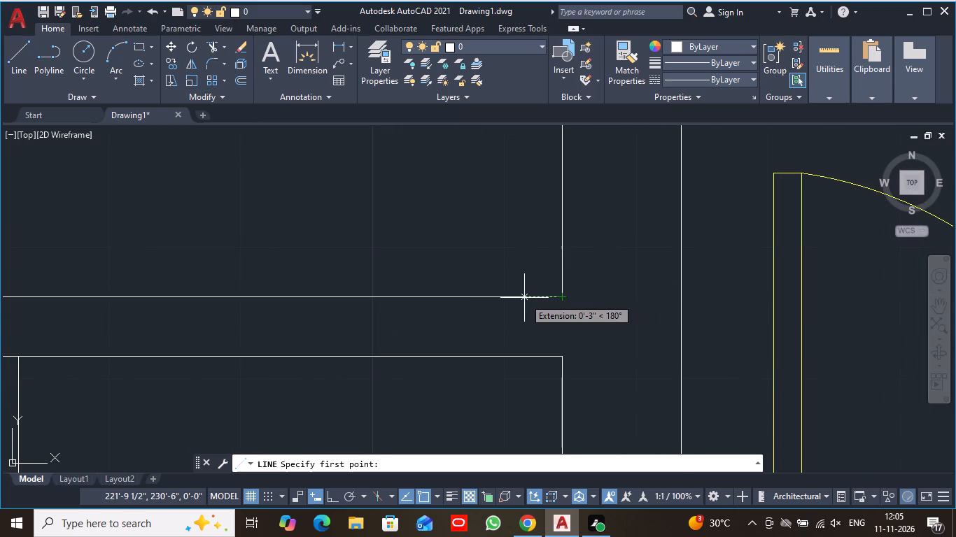
click(524, 298)
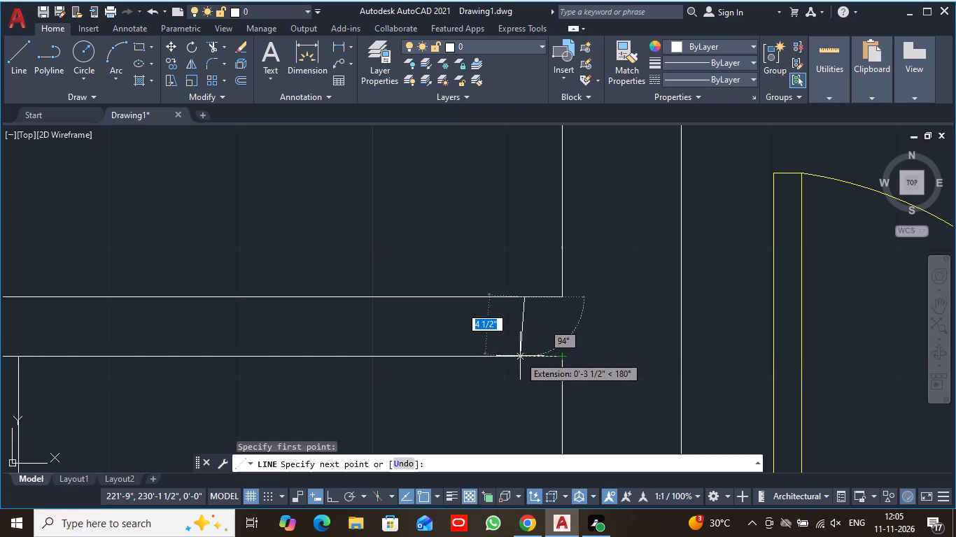
click(328, 495)
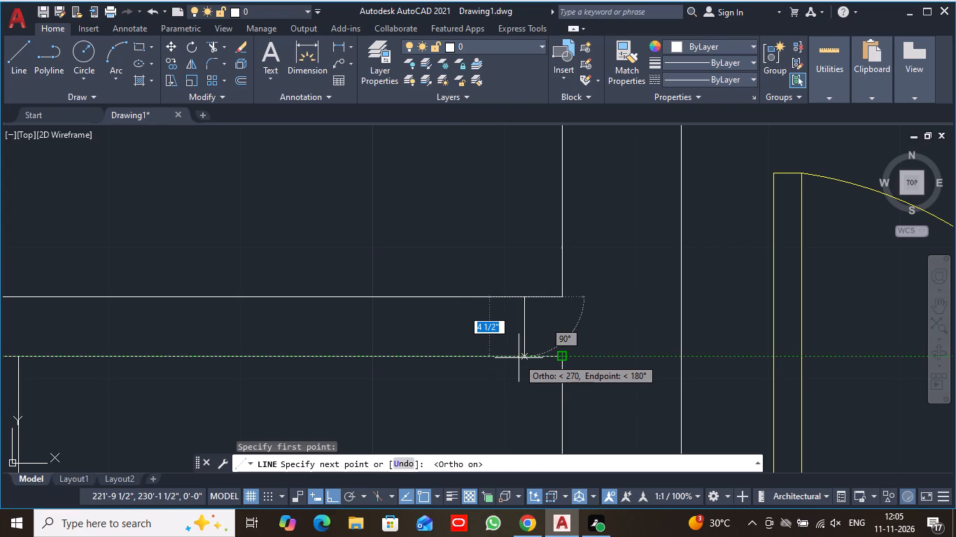
click(519, 358)
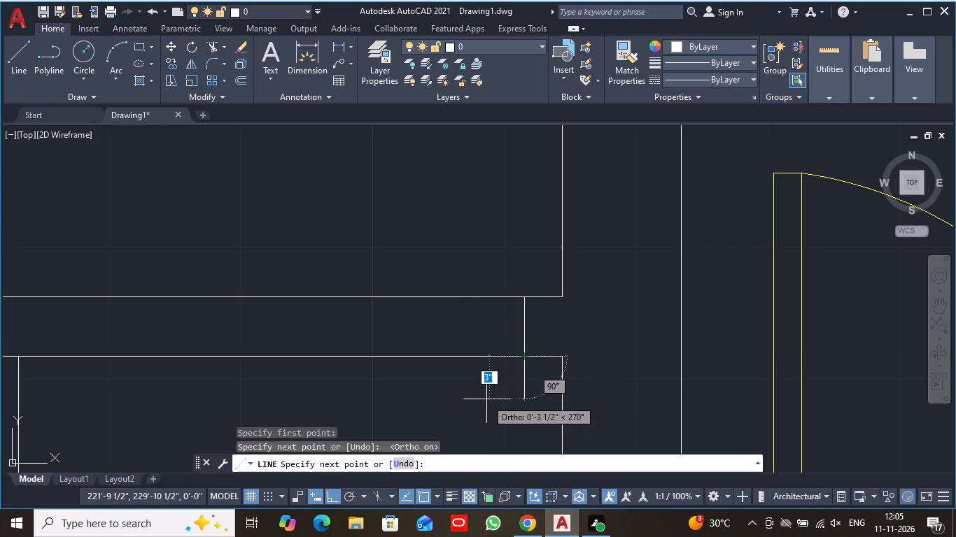
key(Escape)
Offset the new jamb line 2'-9" to the west within the wall above the sink alcove.
scroll(488, 397, down, 2)
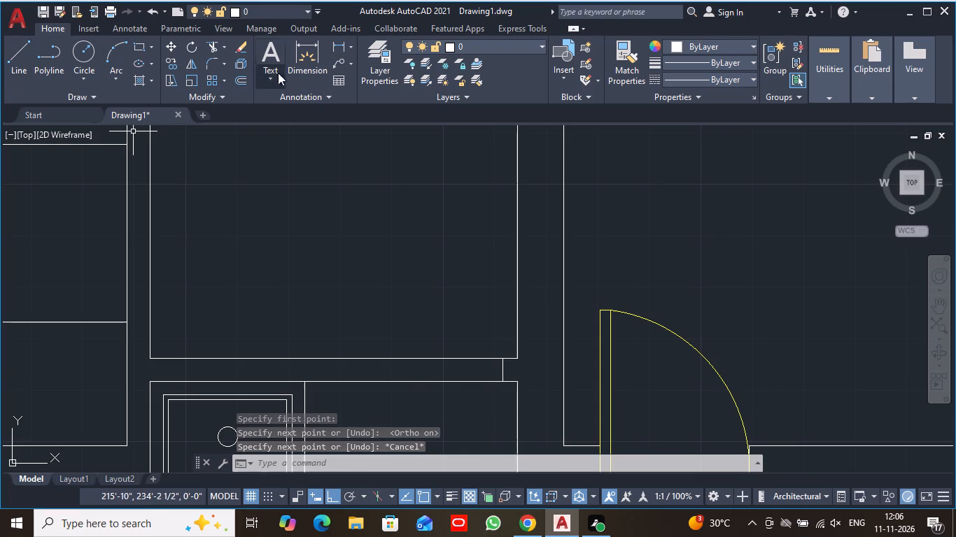
click(243, 82)
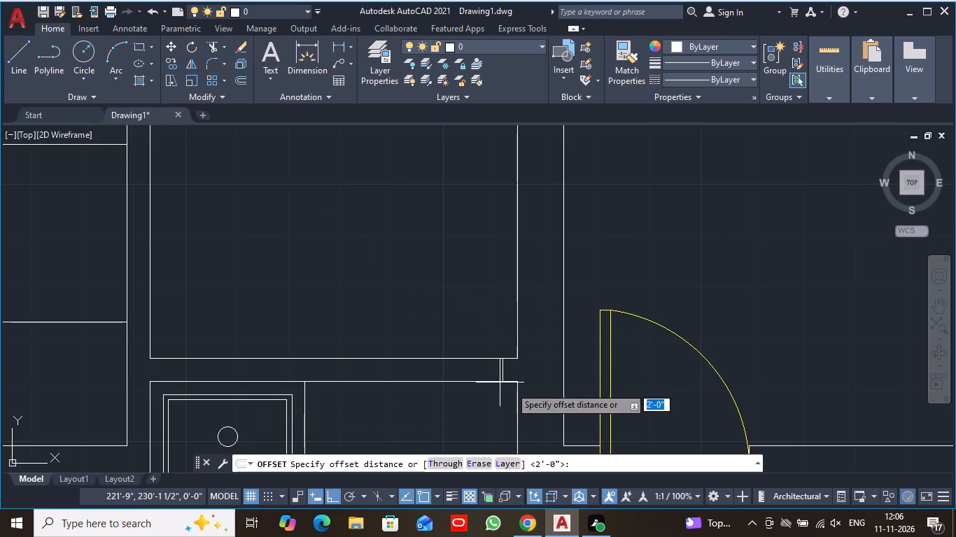
click(504, 372)
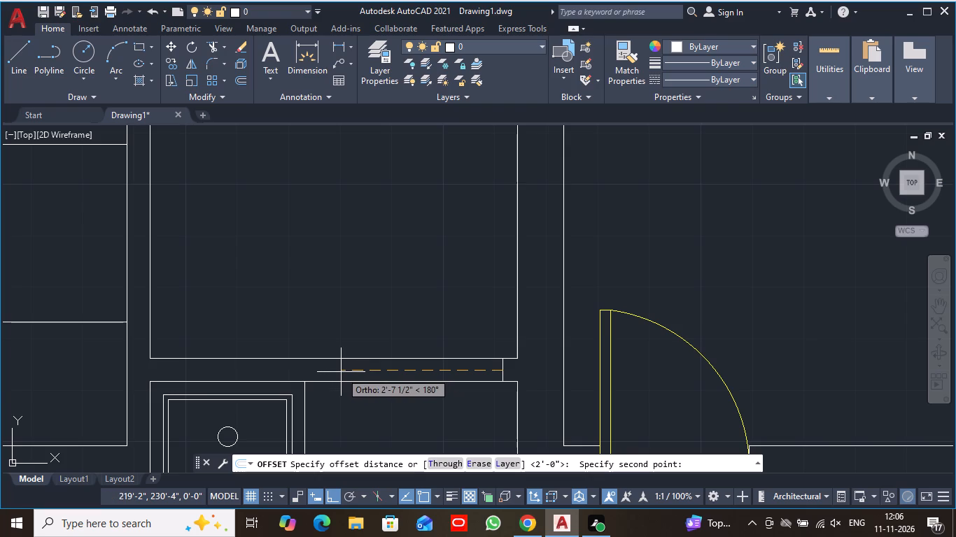
scroll(341, 372, down, 2)
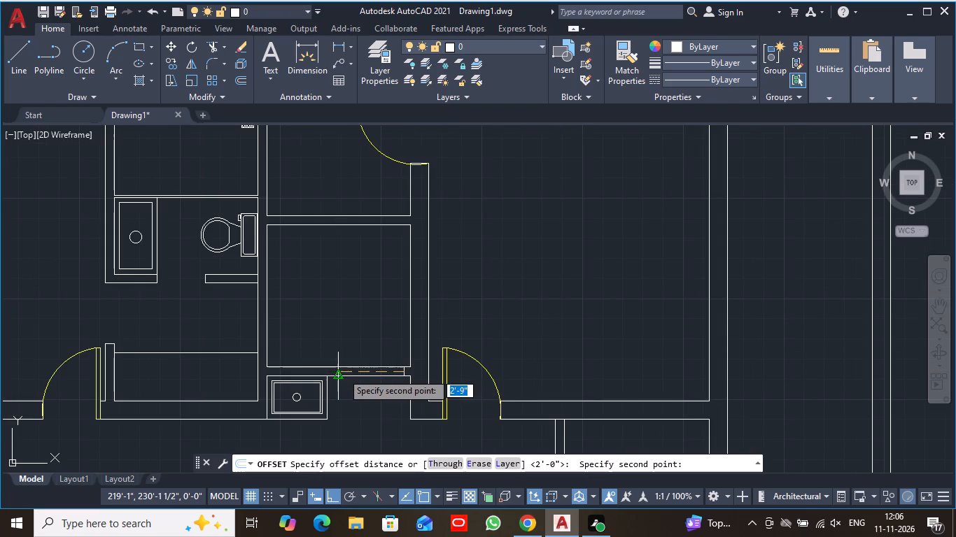
click(342, 373)
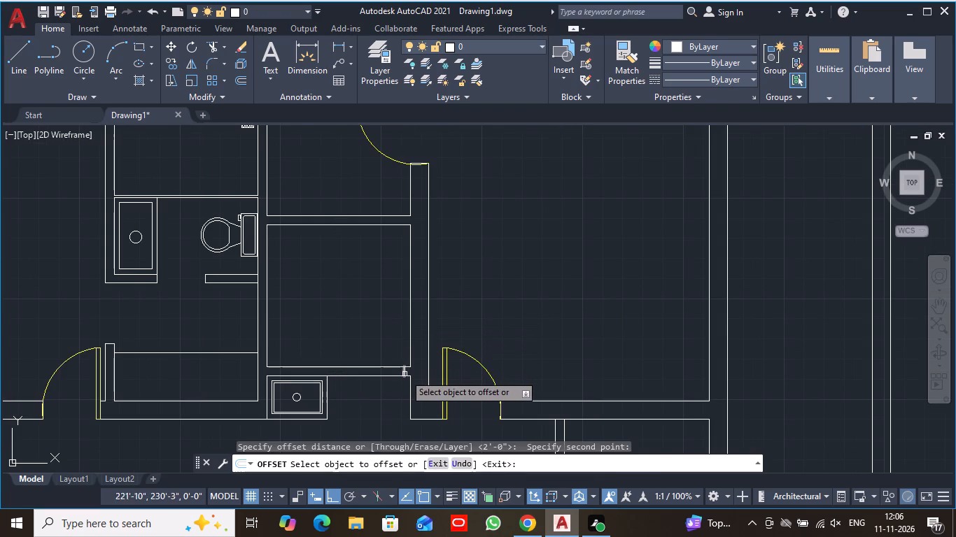
scroll(411, 368, up, 2)
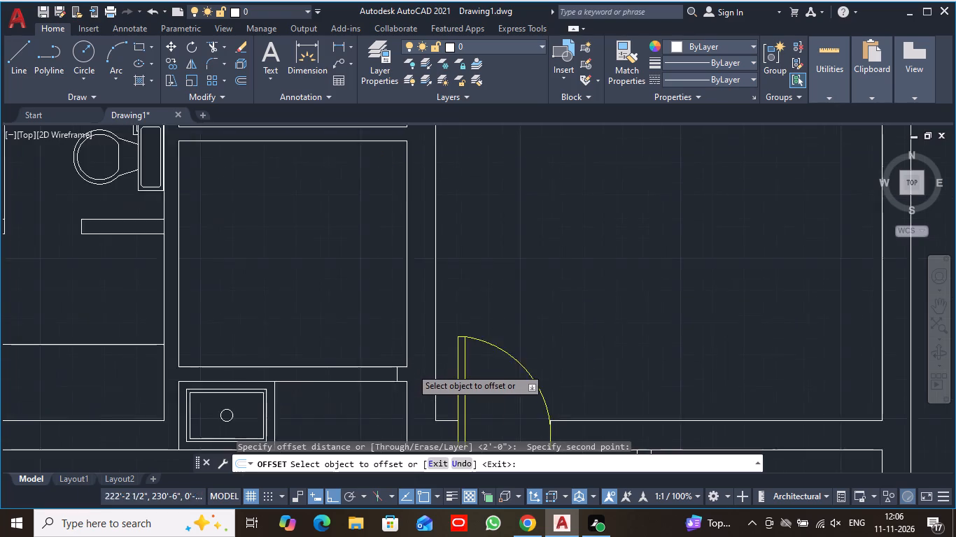
scroll(411, 368, up, 2)
scroll(271, 400, down, 2)
middle_drag(274, 400, 378, 370)
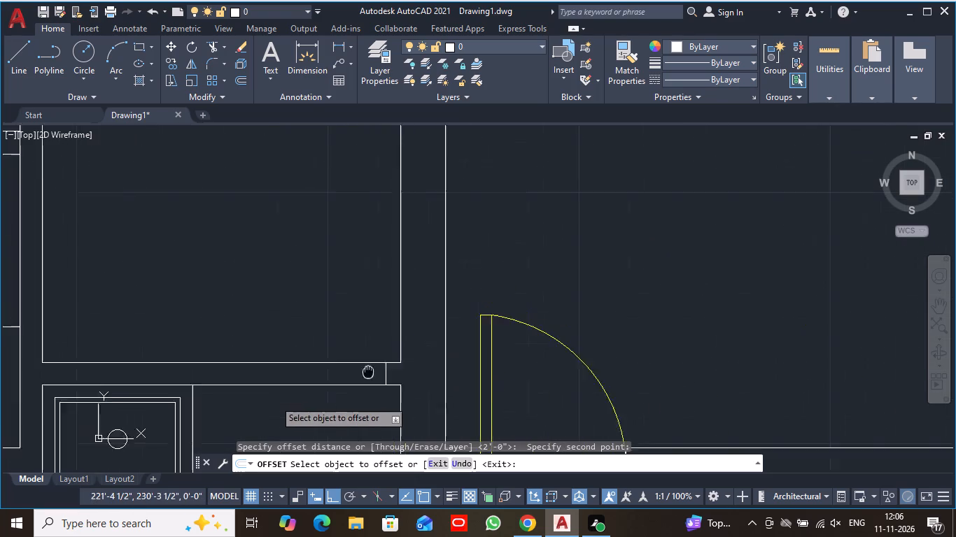
middle_drag(378, 370, 388, 366)
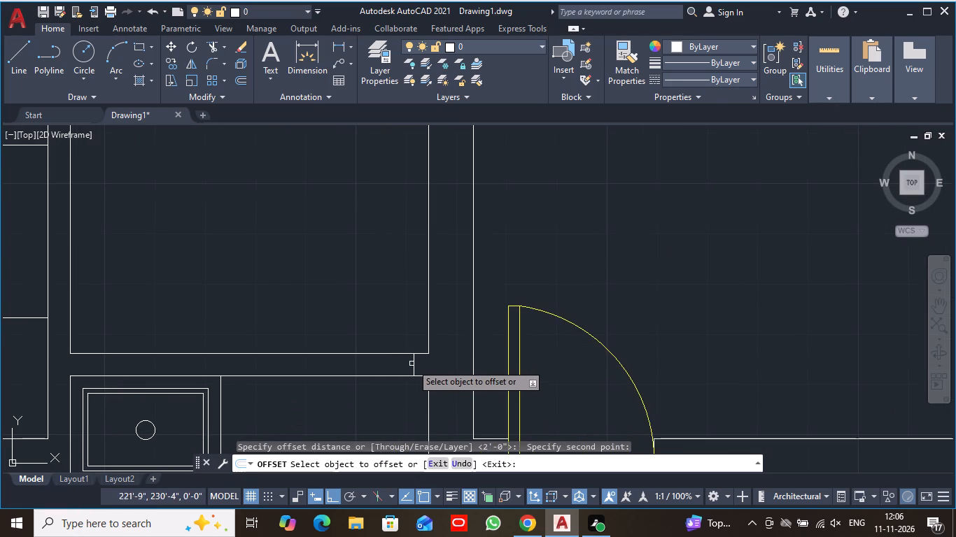
click(412, 364)
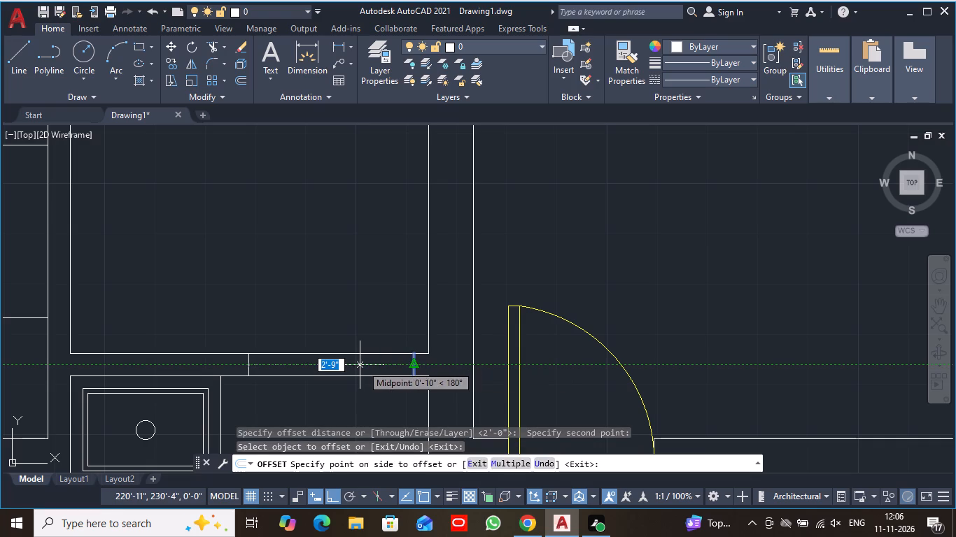
click(360, 365)
scroll(387, 267, down, 2)
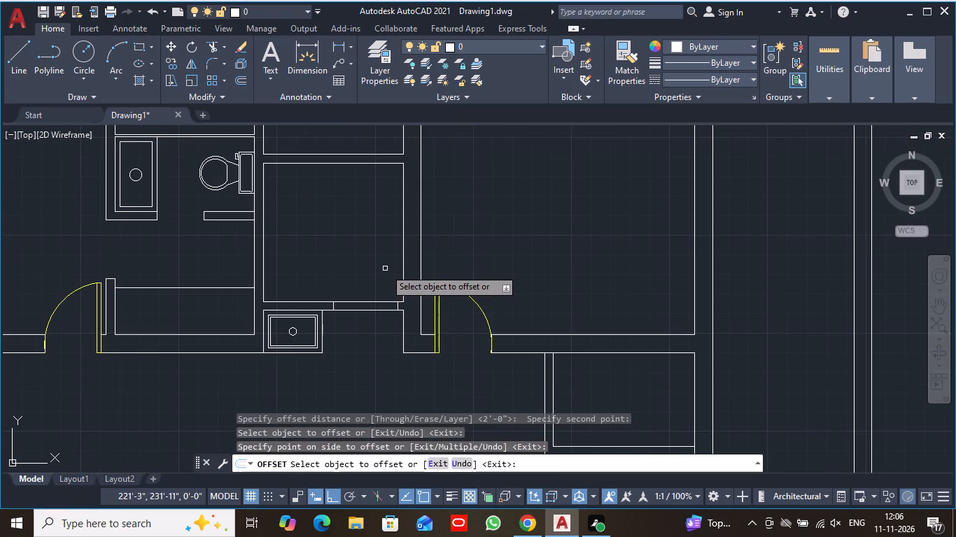
key(Escape)
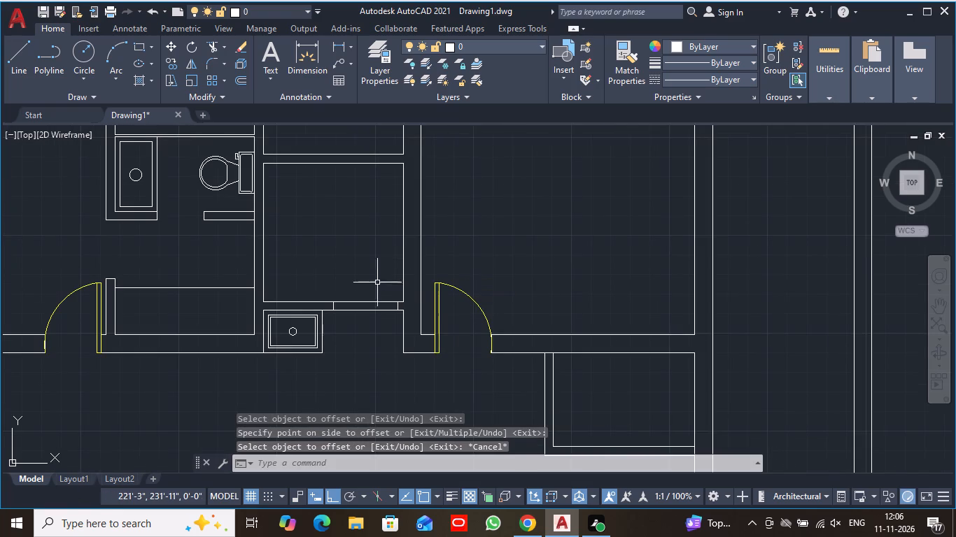
Trim both wall lines between the two jamb lines to open the doorway above the sink alcove.
scroll(371, 322, up, 3)
scroll(370, 322, down, 1)
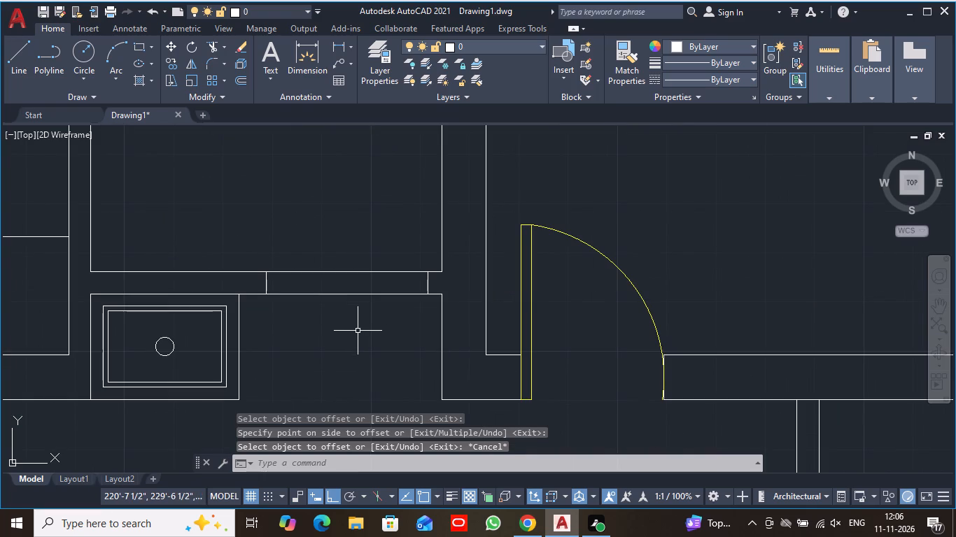
key(t)
key(r)
key(space)
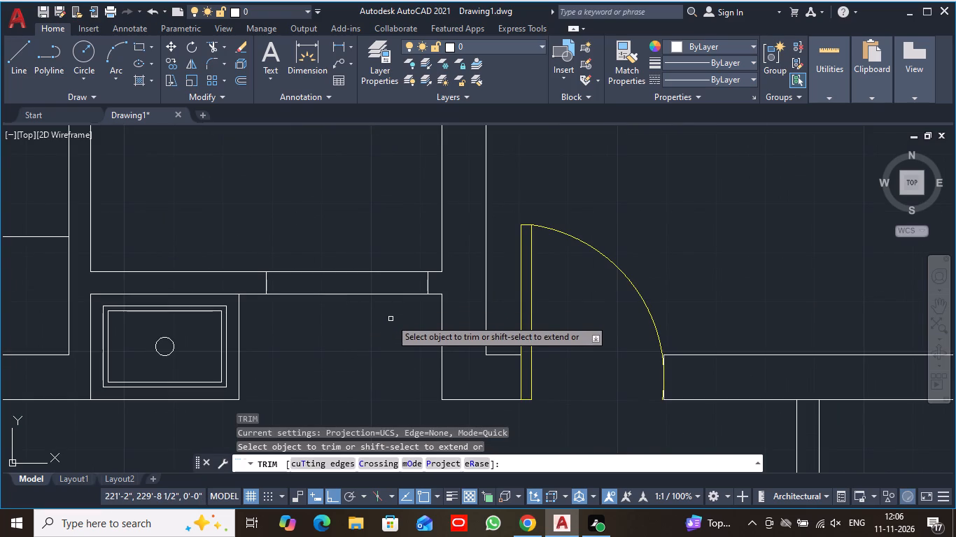
scroll(399, 324, up, 2)
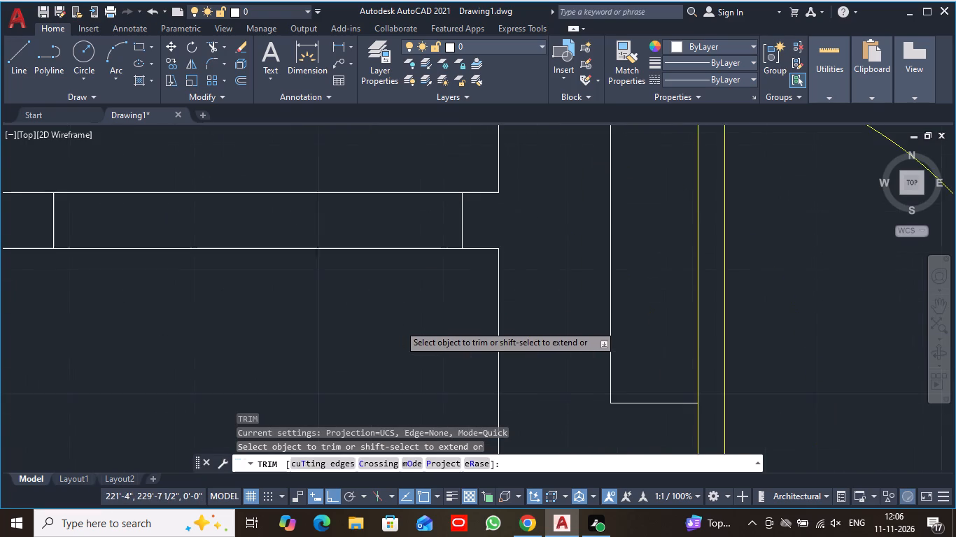
scroll(399, 324, down, 1)
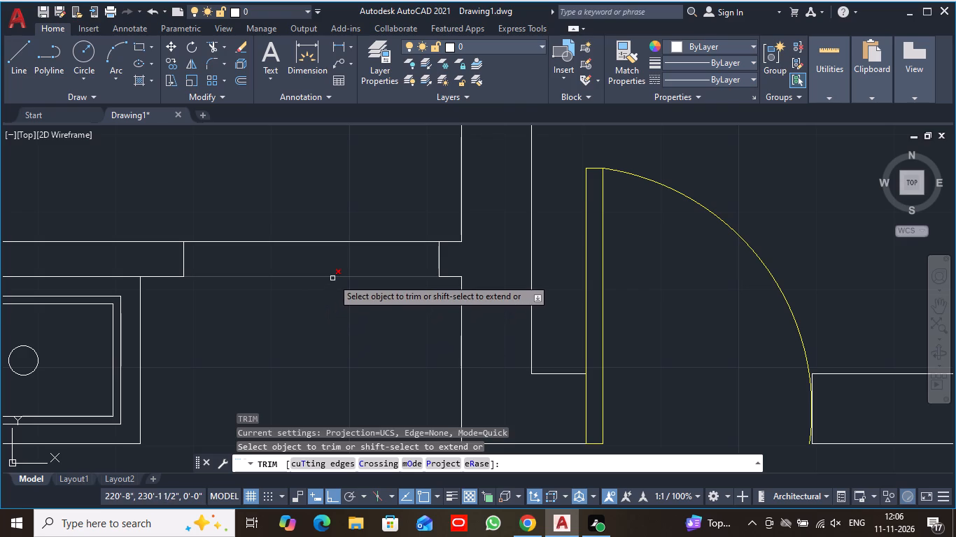
click(332, 278)
click(341, 242)
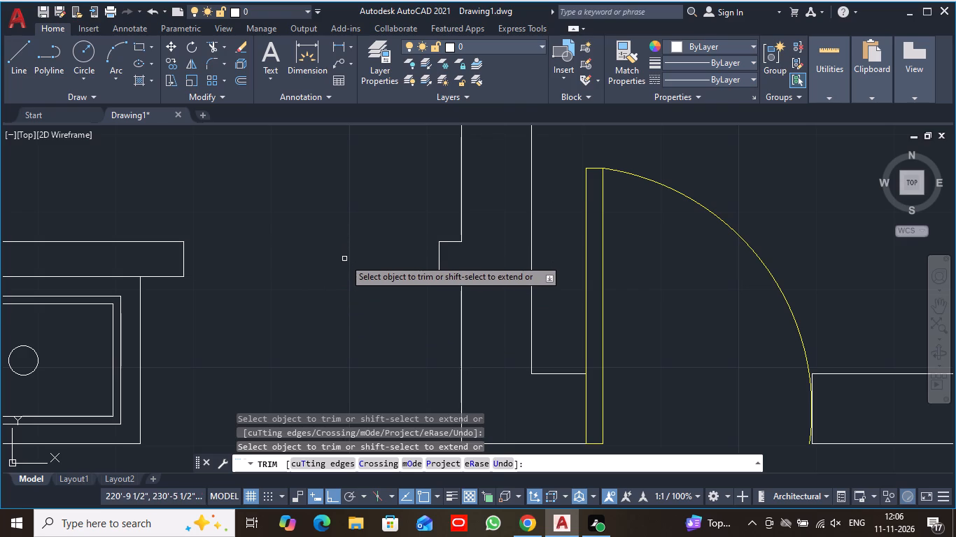
scroll(344, 264, down, 1)
key(Escape)
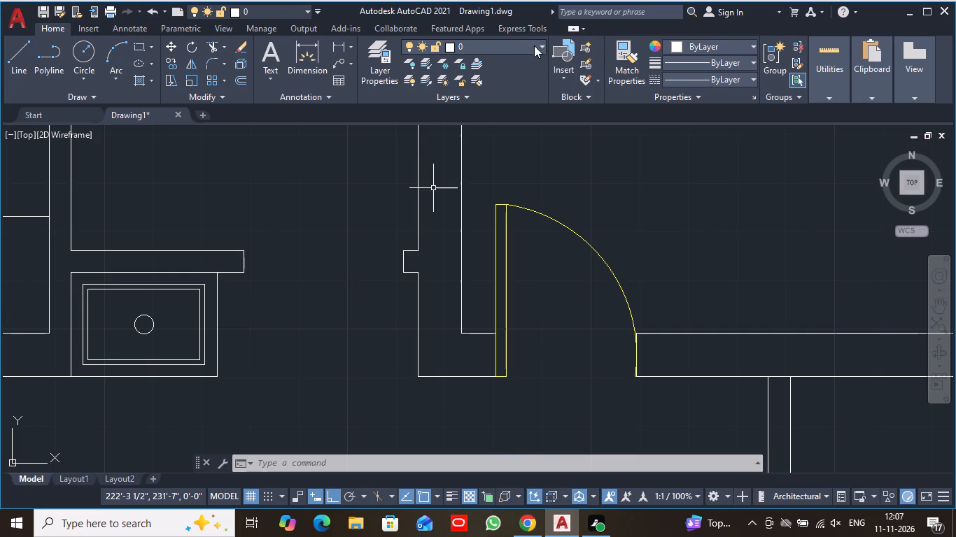
Draw a rectangular door leaf about 3" by 3'-4 1/2" standing north from the east jamb of the doorway above the sink alcove.
click(140, 46)
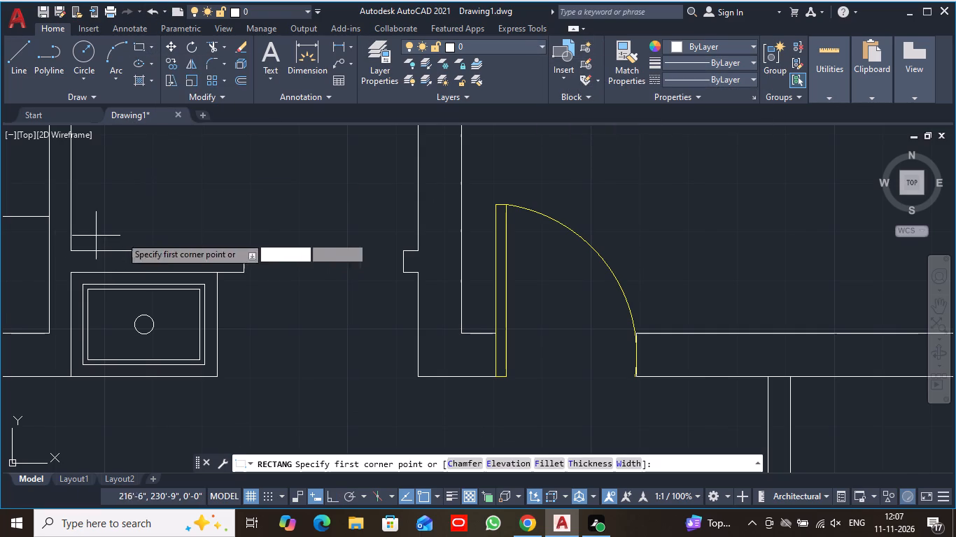
scroll(369, 273, down, 1)
middle_drag(369, 283, 370, 328)
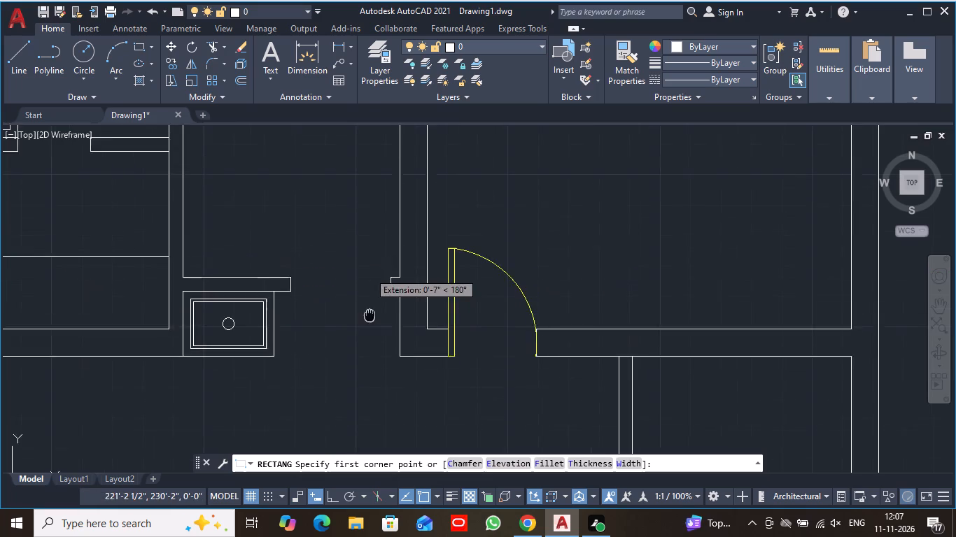
middle_drag(370, 328, 370, 368)
click(388, 360)
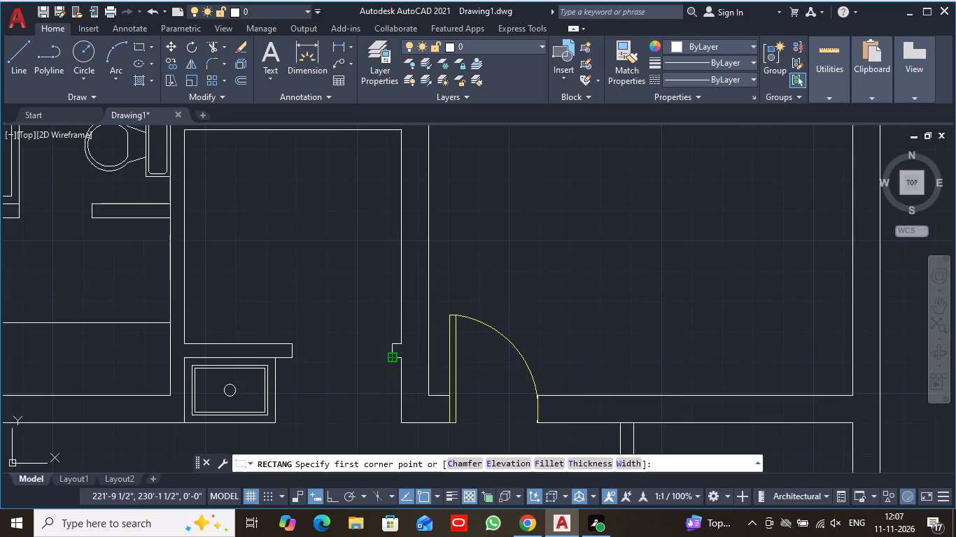
click(382, 235)
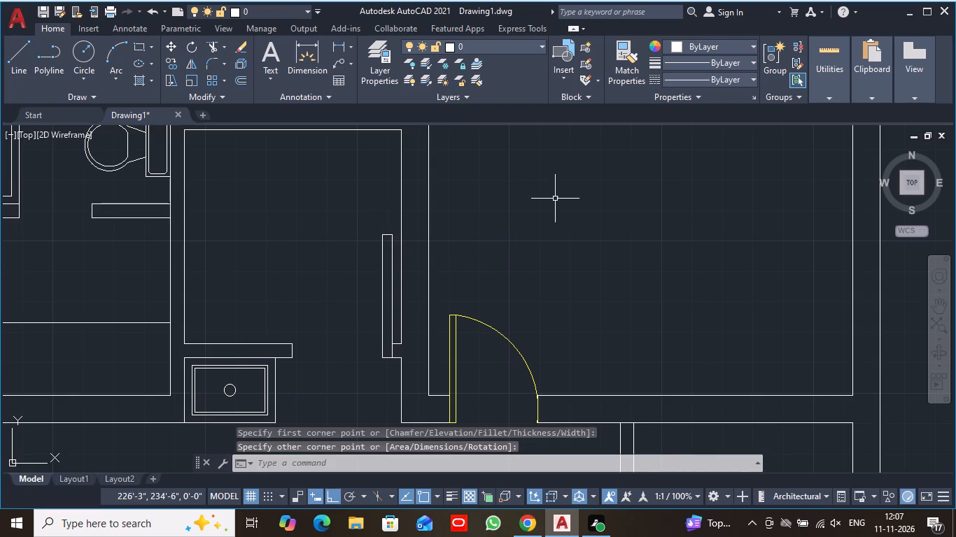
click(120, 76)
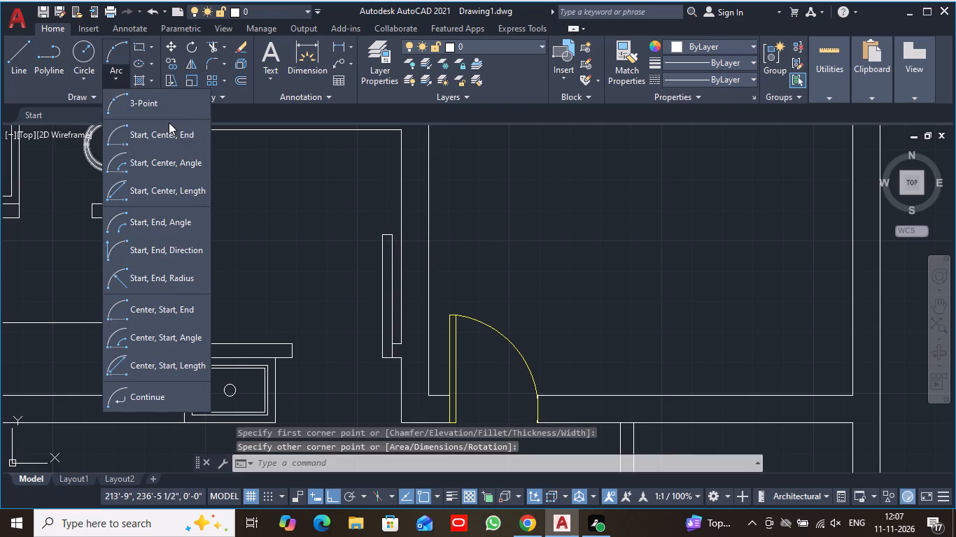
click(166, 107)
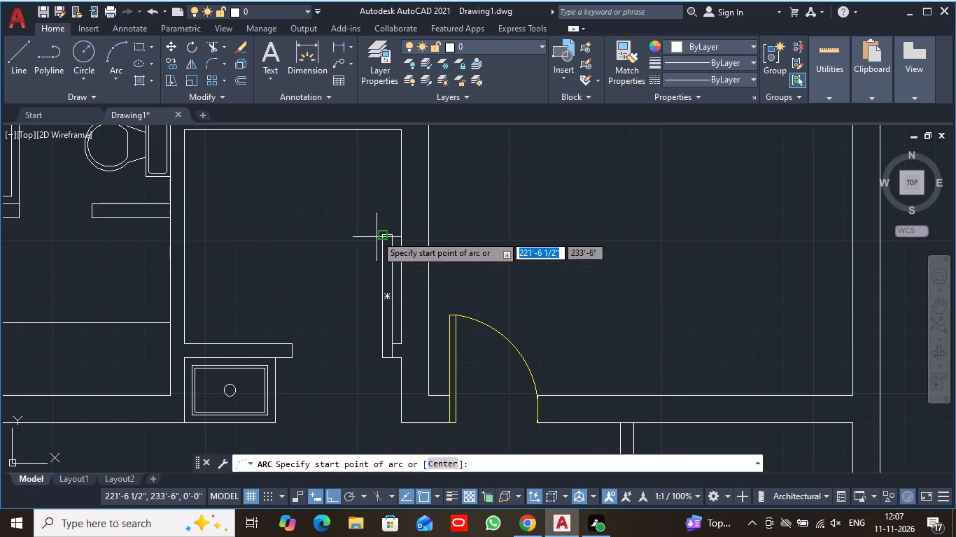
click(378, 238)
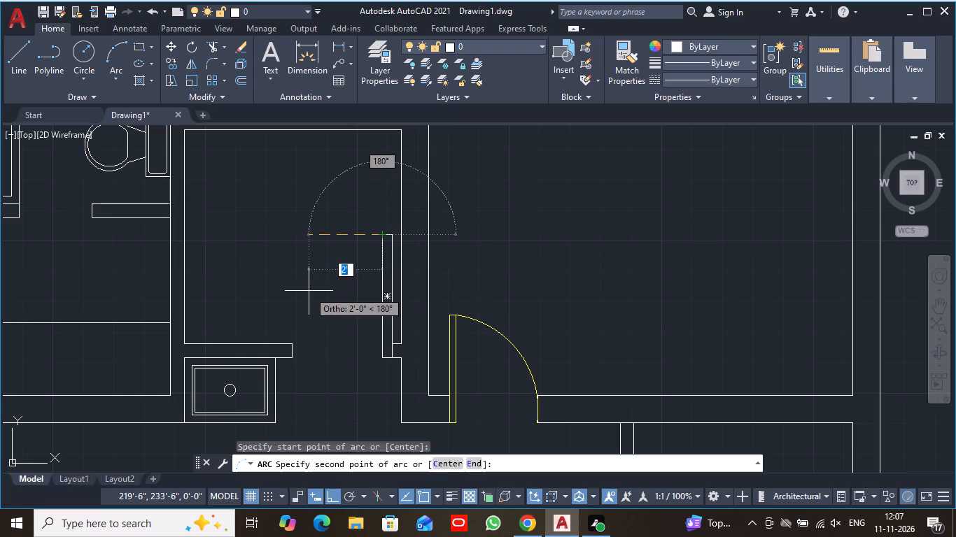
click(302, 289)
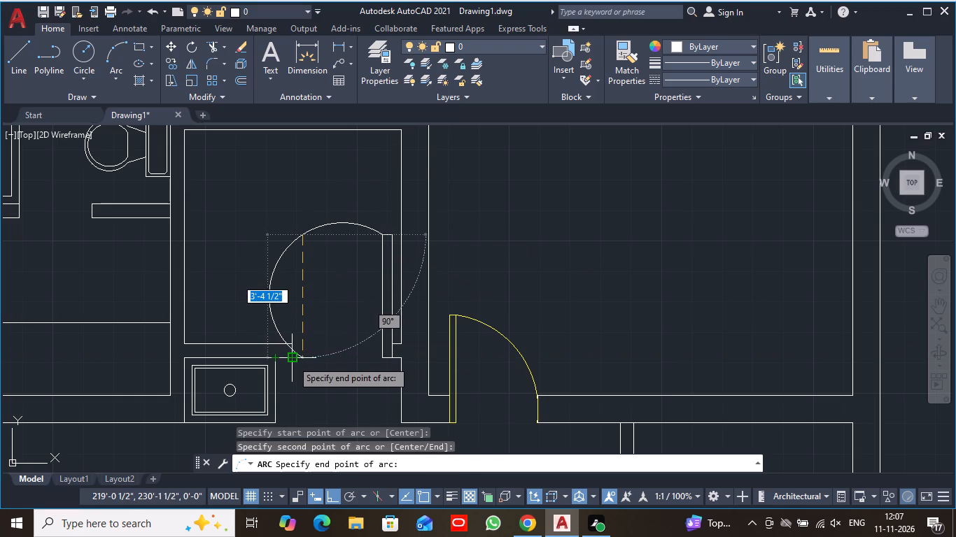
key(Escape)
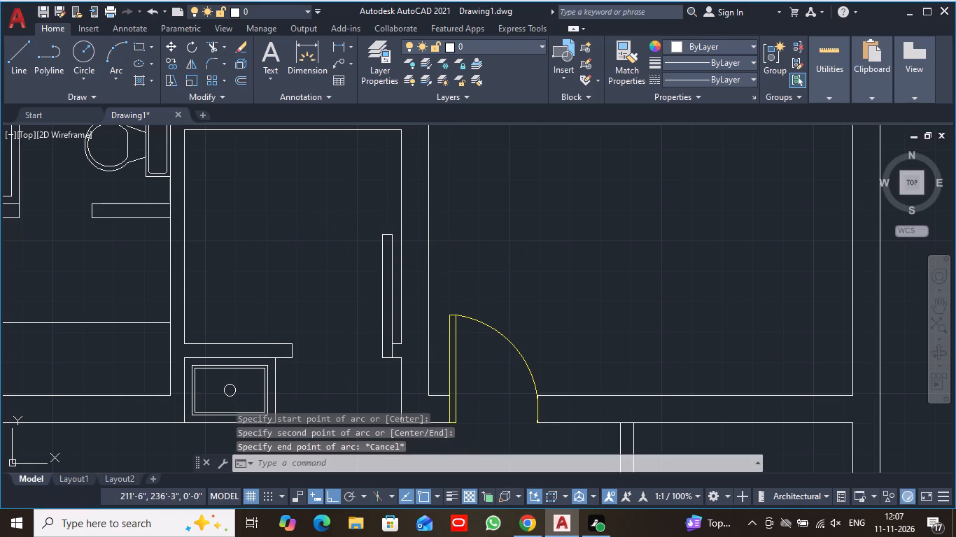
Draw a three-point swing arc from the doorway's west jamb to the top of the new door leaf.
click(124, 76)
click(146, 102)
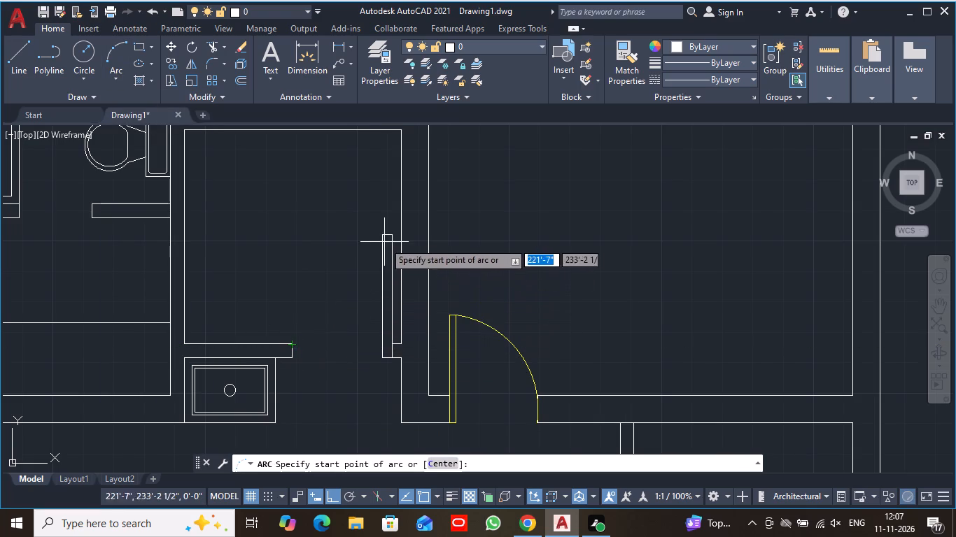
click(290, 345)
click(329, 283)
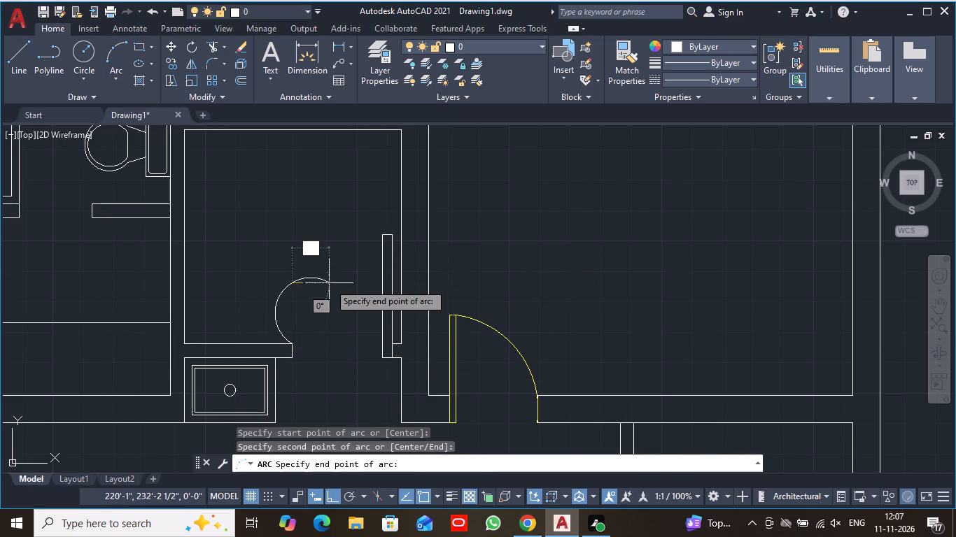
click(379, 233)
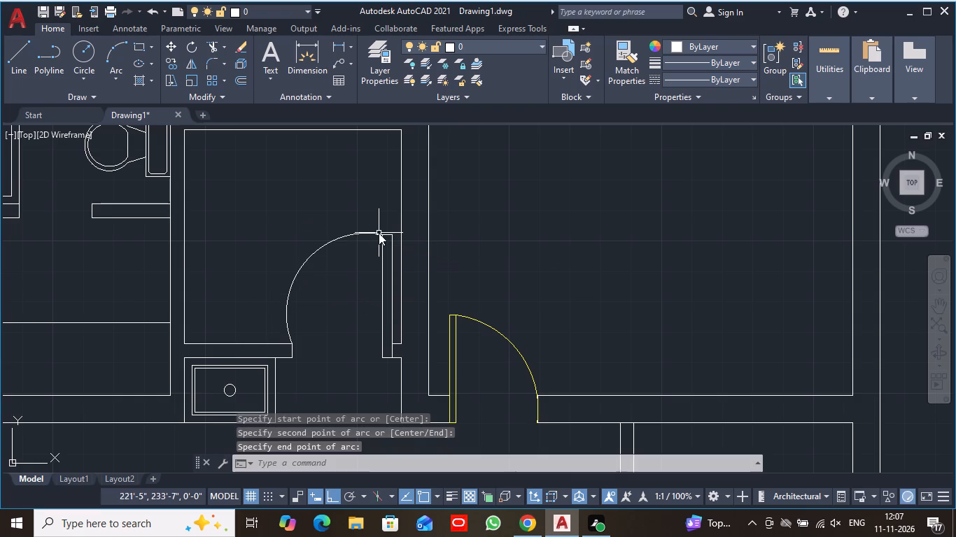
Assign the swing arc and door leaf above the sink alcove to the doors layer.
scroll(518, 247, down, 3)
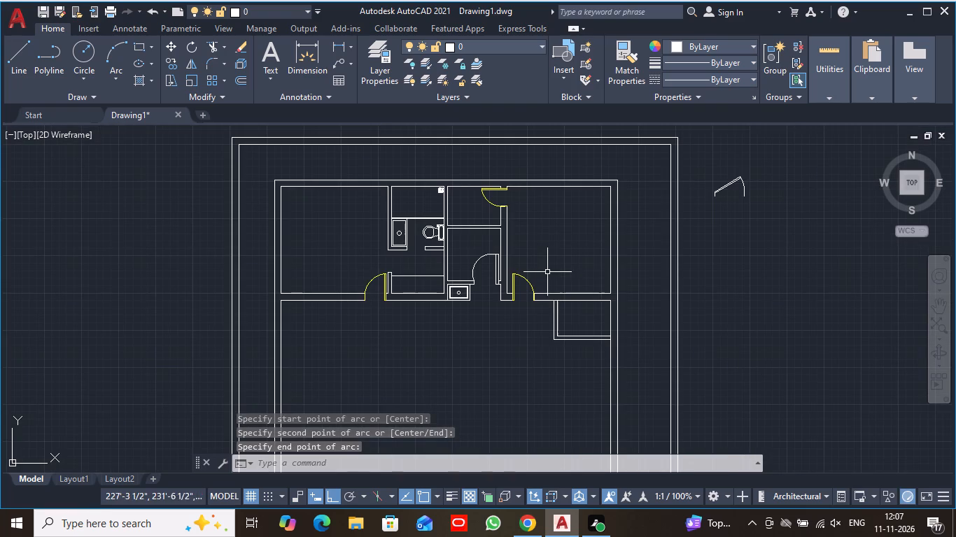
scroll(489, 264, up, 1)
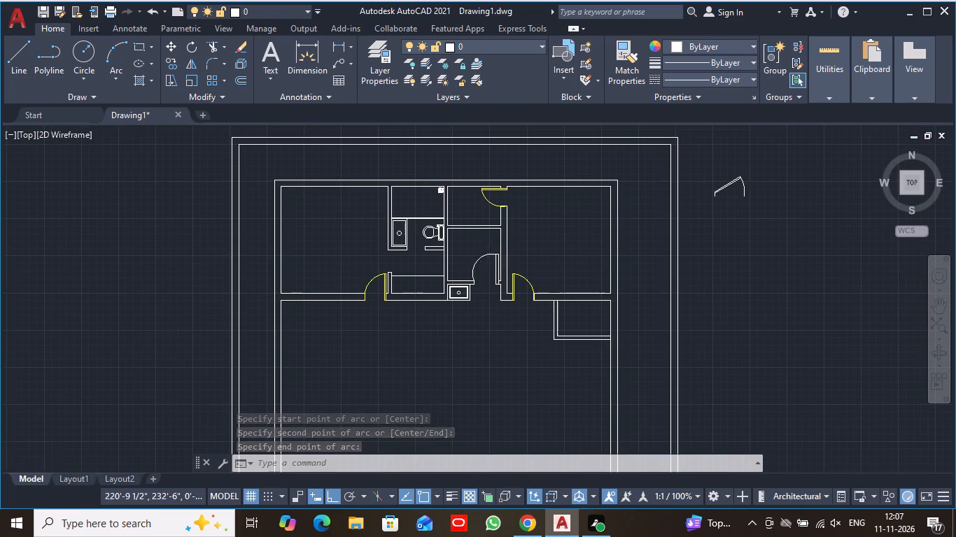
scroll(489, 264, up, 2)
click(460, 250)
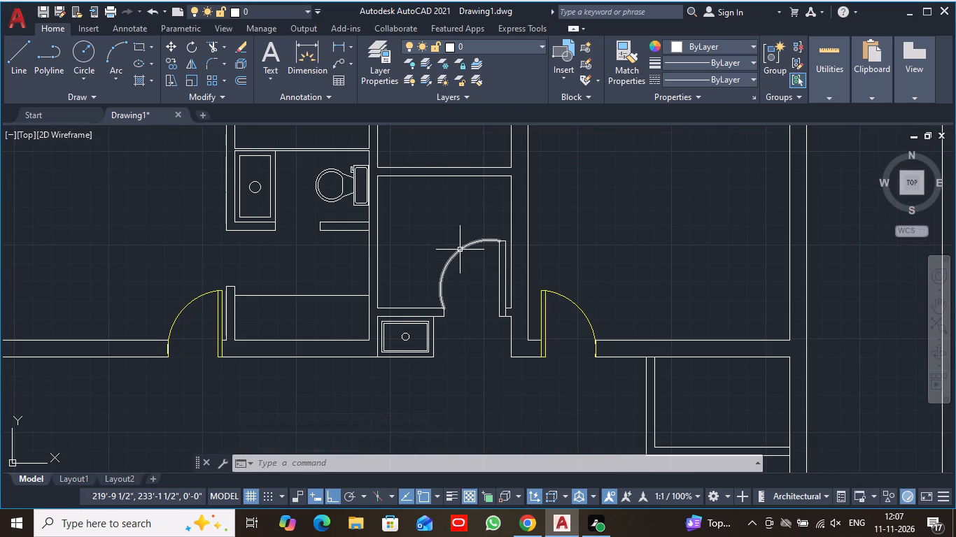
click(500, 257)
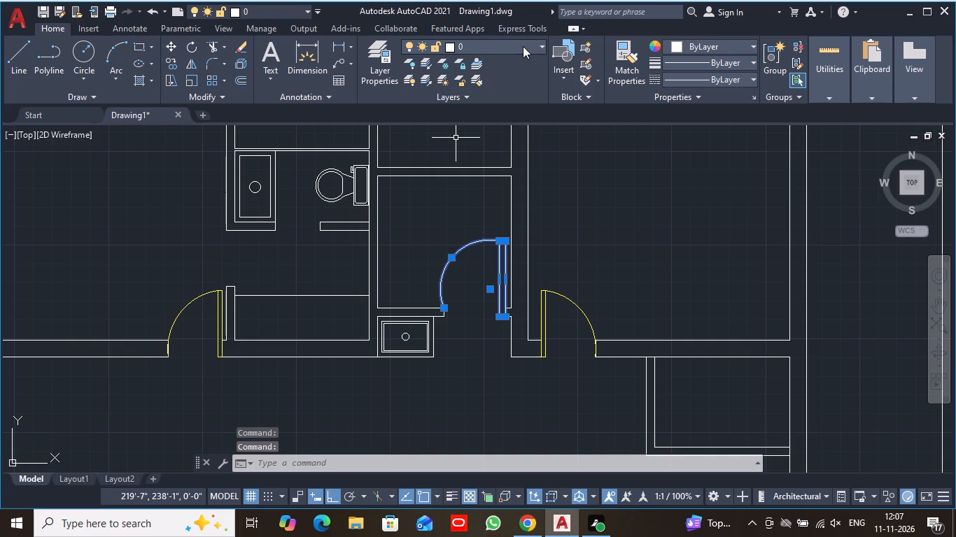
click(523, 46)
click(493, 82)
scroll(502, 199, down, 2)
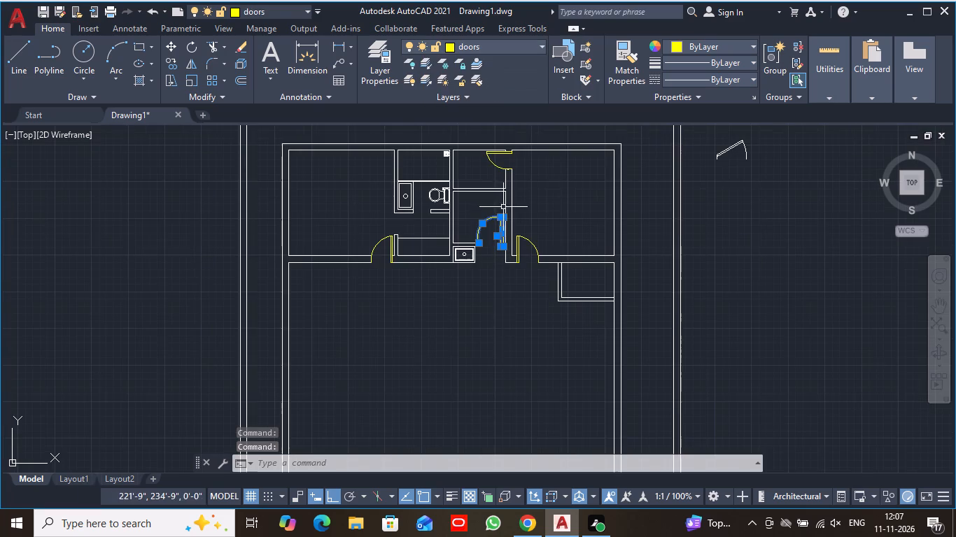
key(Escape)
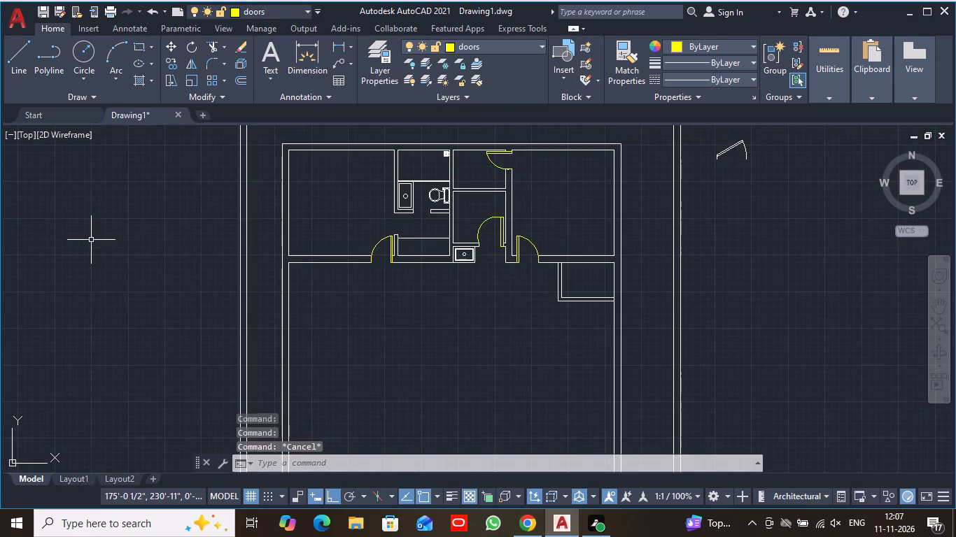
Delete the stray door symbol outside the plan, northeast of the outer walls.
scroll(142, 322, down, 1)
scroll(183, 326, up, 1)
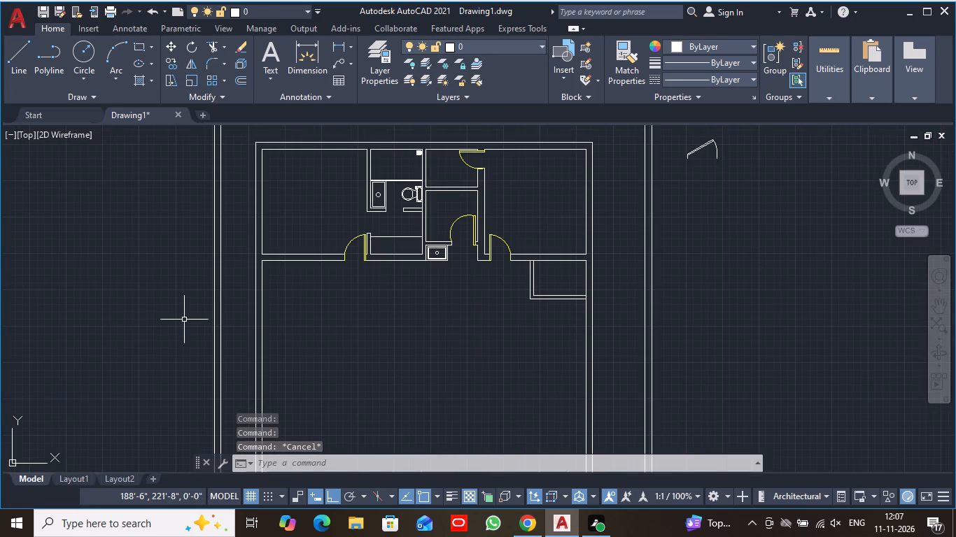
scroll(184, 320, down, 1)
middle_drag(300, 378, 299, 371)
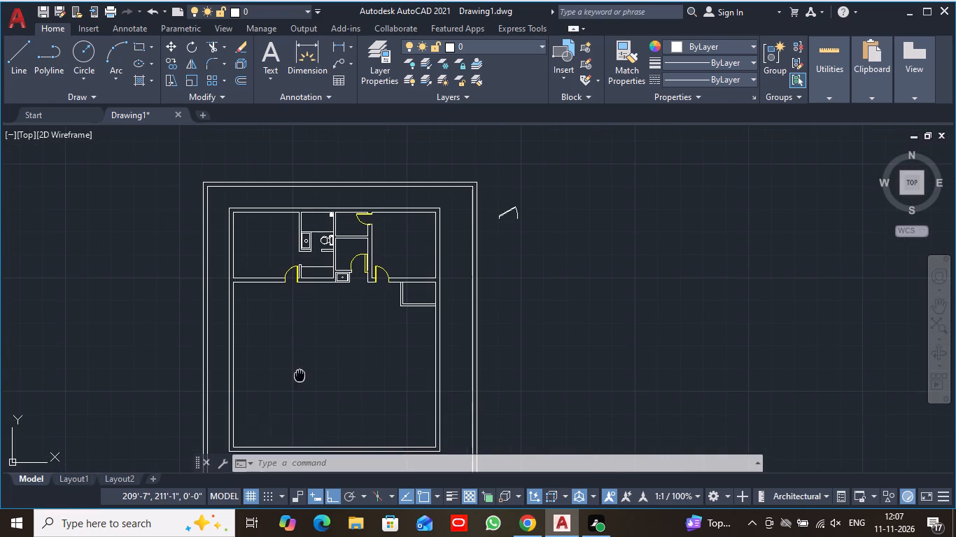
middle_drag(299, 371, 263, 347)
scroll(263, 346, up, 1)
middle_drag(343, 253, 335, 342)
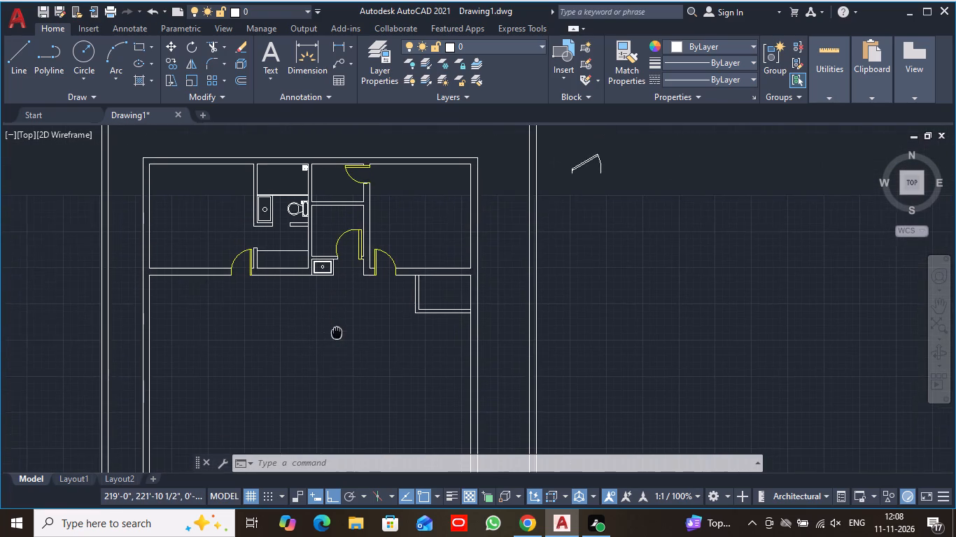
middle_drag(335, 342, 332, 350)
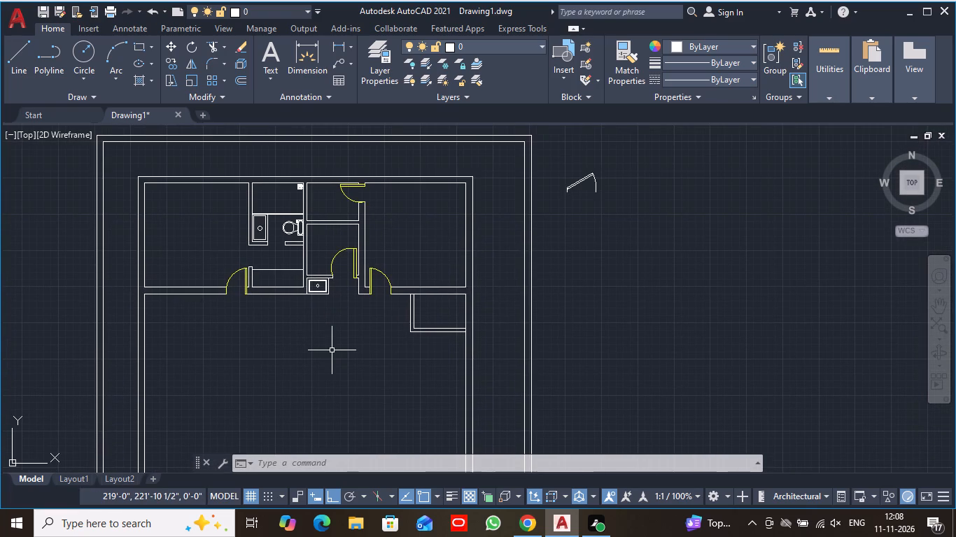
scroll(332, 350, down, 2)
scroll(332, 351, up, 3)
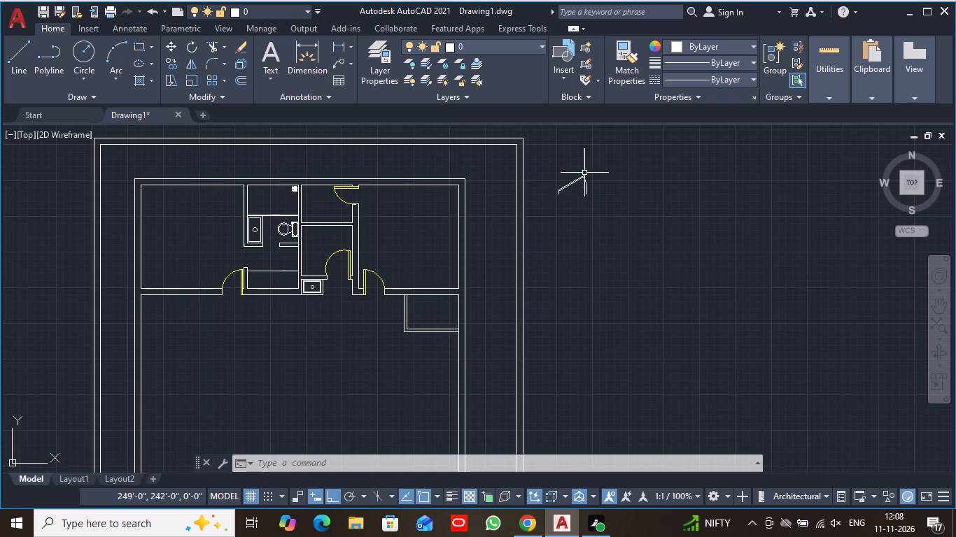
click(570, 185)
key(Delete)
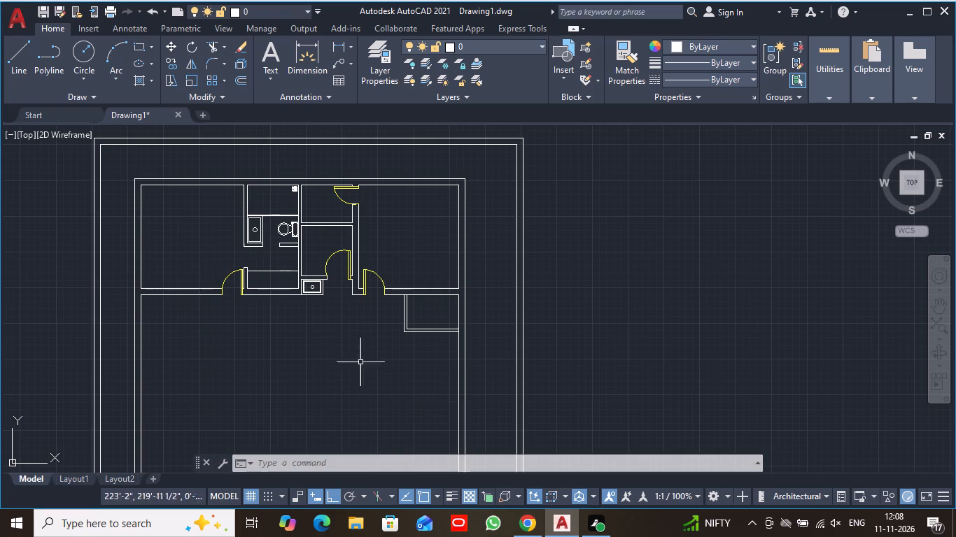
Draw a 30'-7 1/2" horizontal line from the small east room's outer southwest corner to the west wall's inner face.
scroll(360, 357, up, 2)
middle_drag(348, 348, 544, 345)
scroll(549, 343, down, 1)
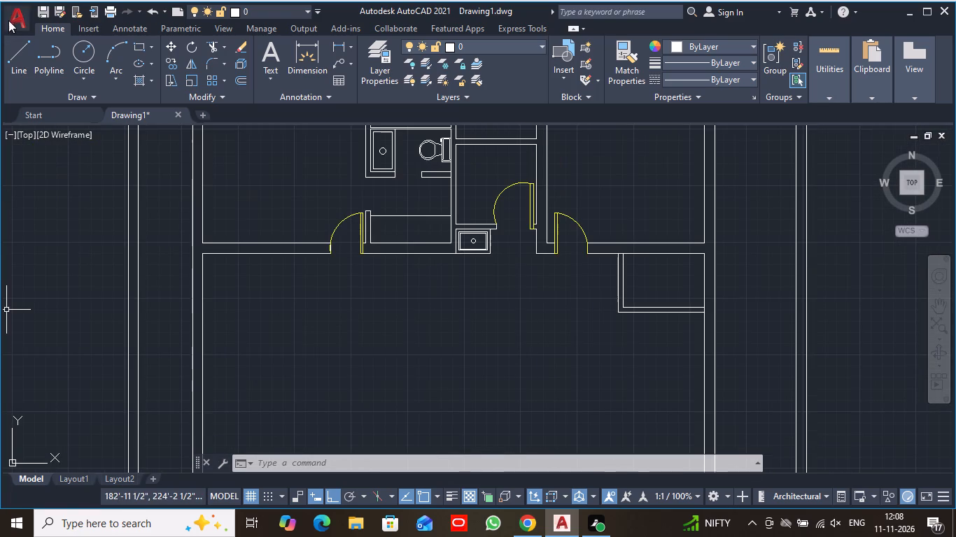
click(17, 54)
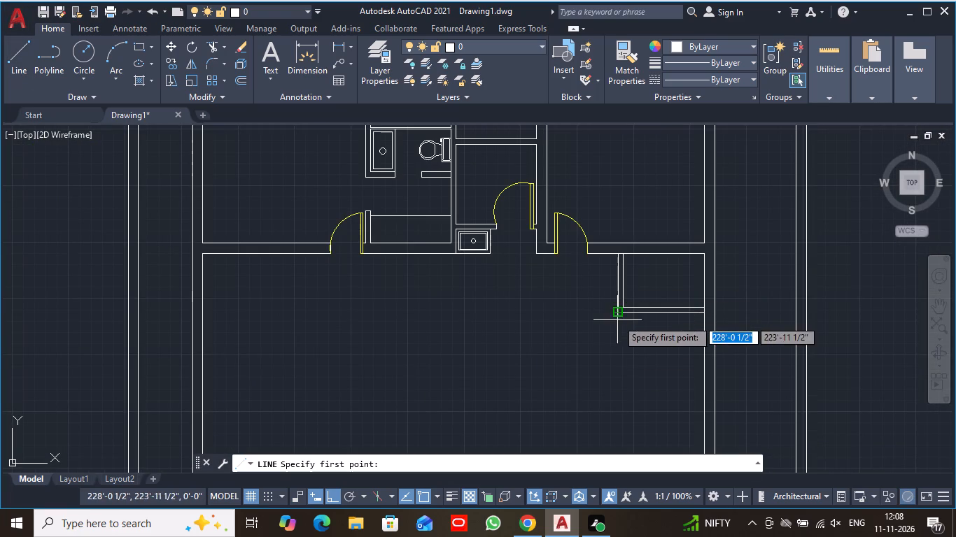
click(619, 313)
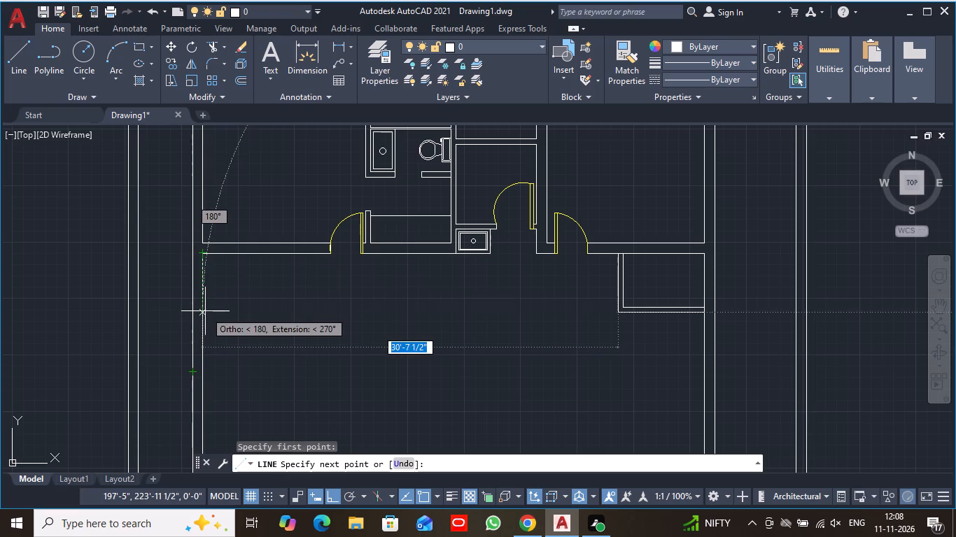
click(204, 313)
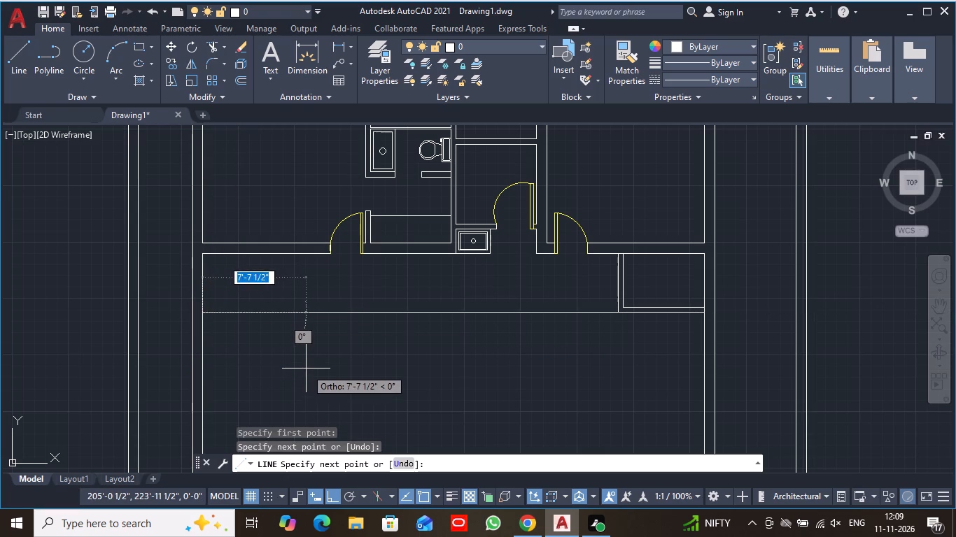
key(Escape)
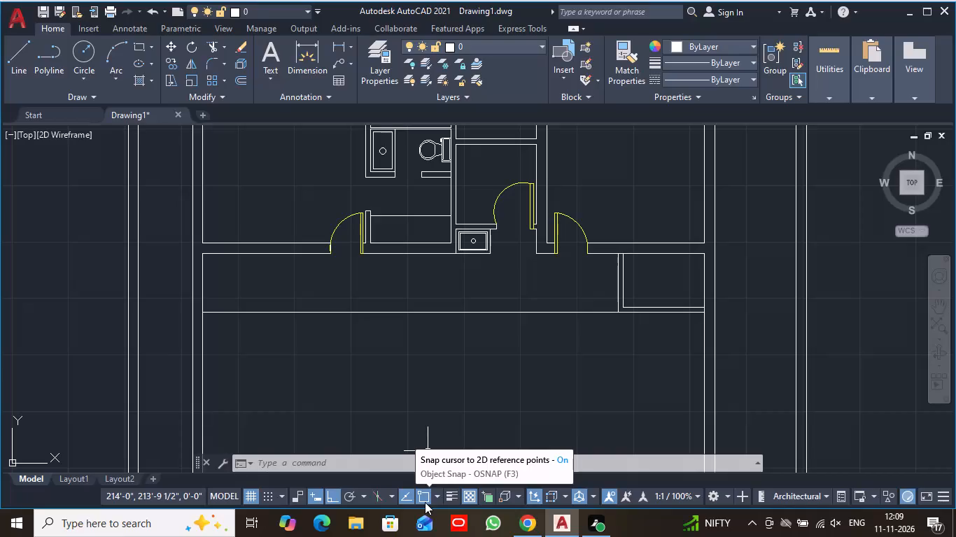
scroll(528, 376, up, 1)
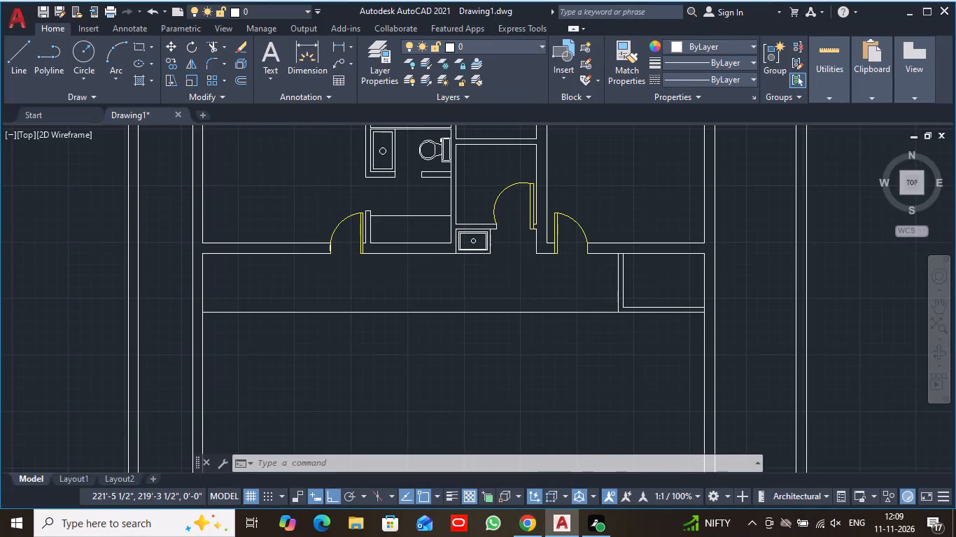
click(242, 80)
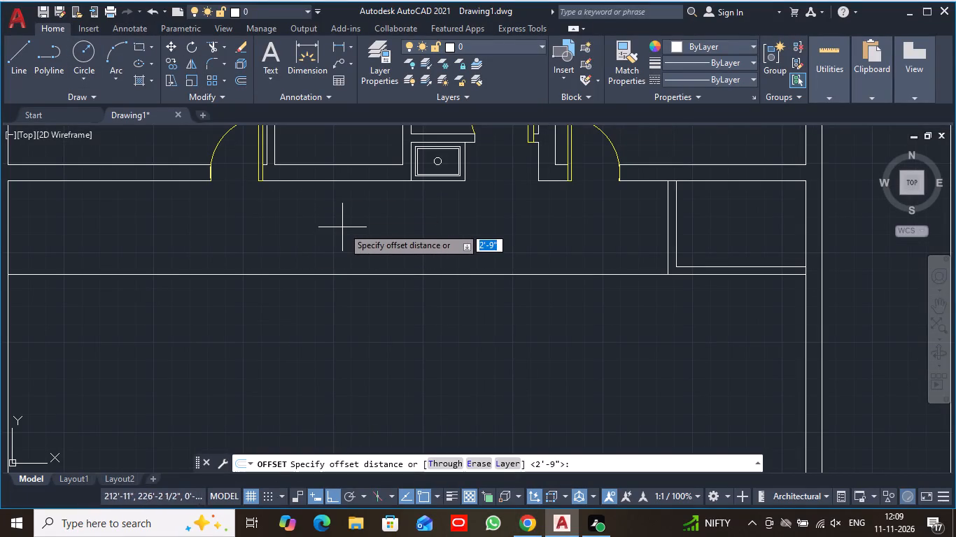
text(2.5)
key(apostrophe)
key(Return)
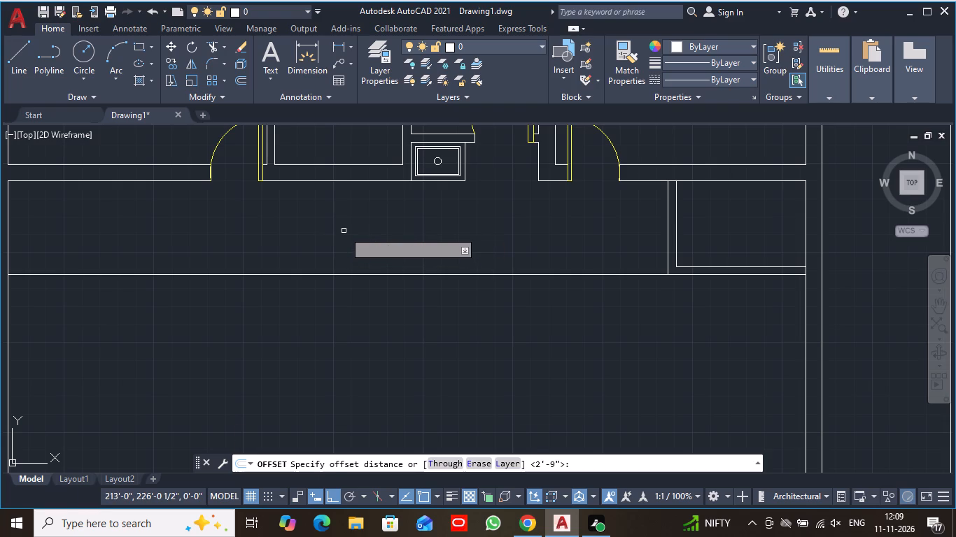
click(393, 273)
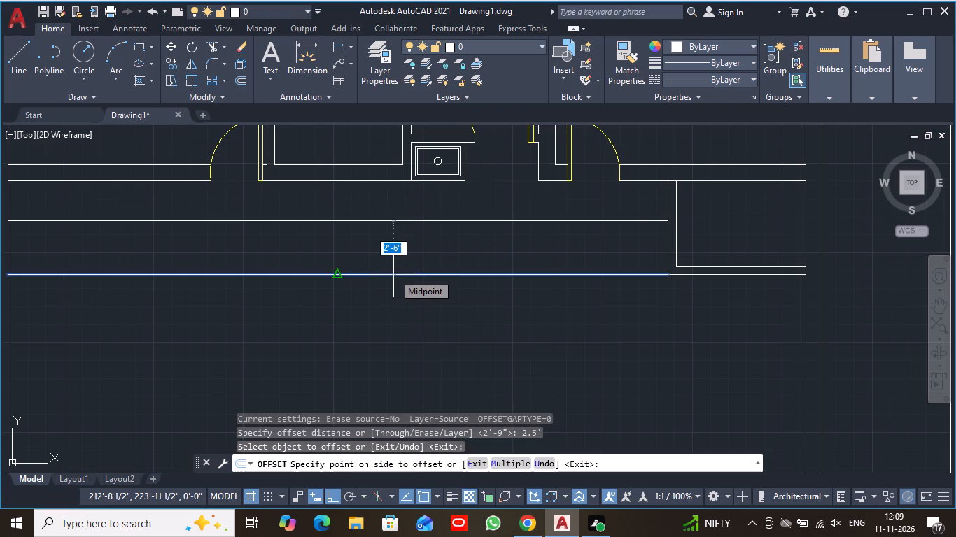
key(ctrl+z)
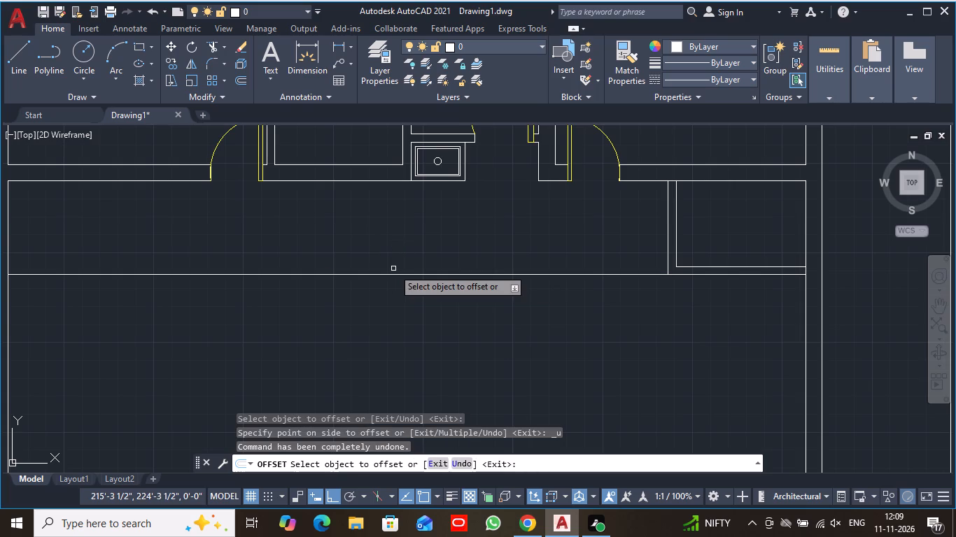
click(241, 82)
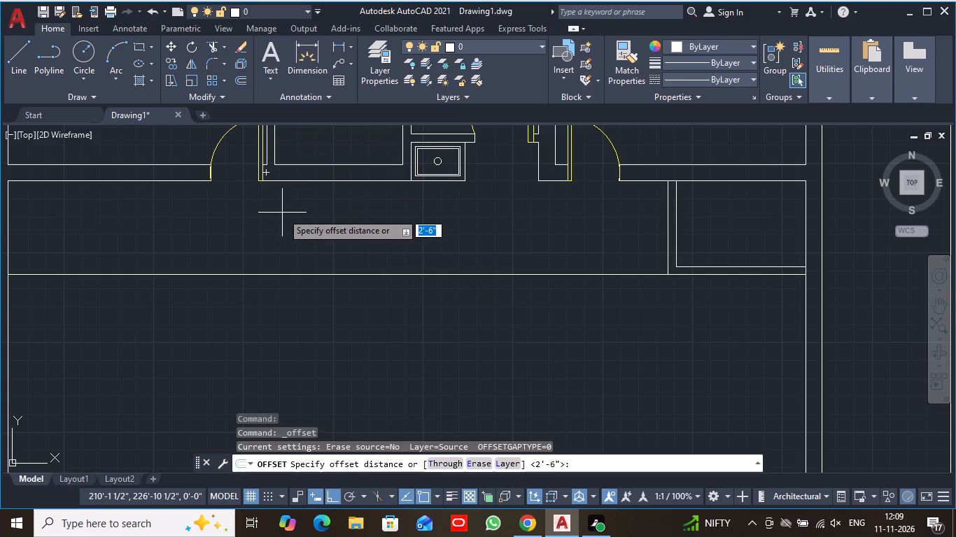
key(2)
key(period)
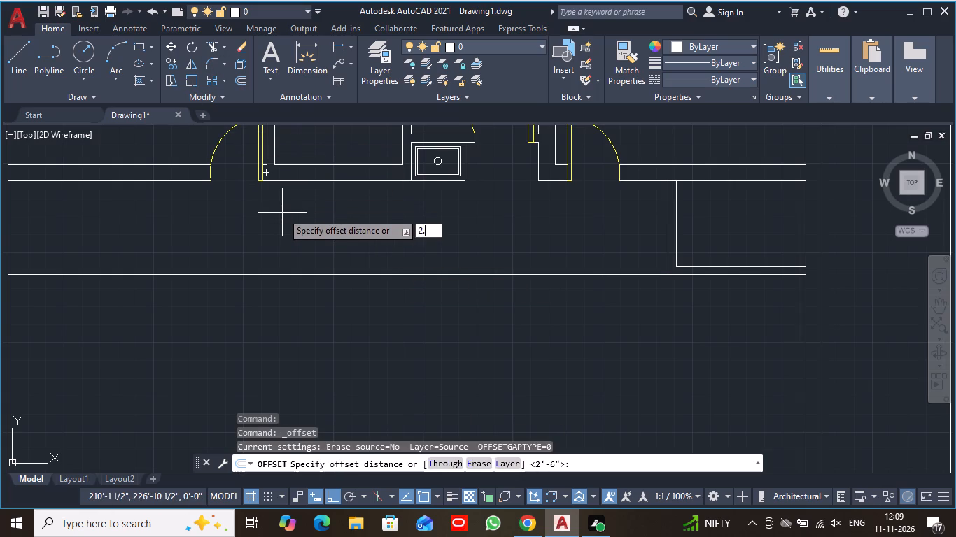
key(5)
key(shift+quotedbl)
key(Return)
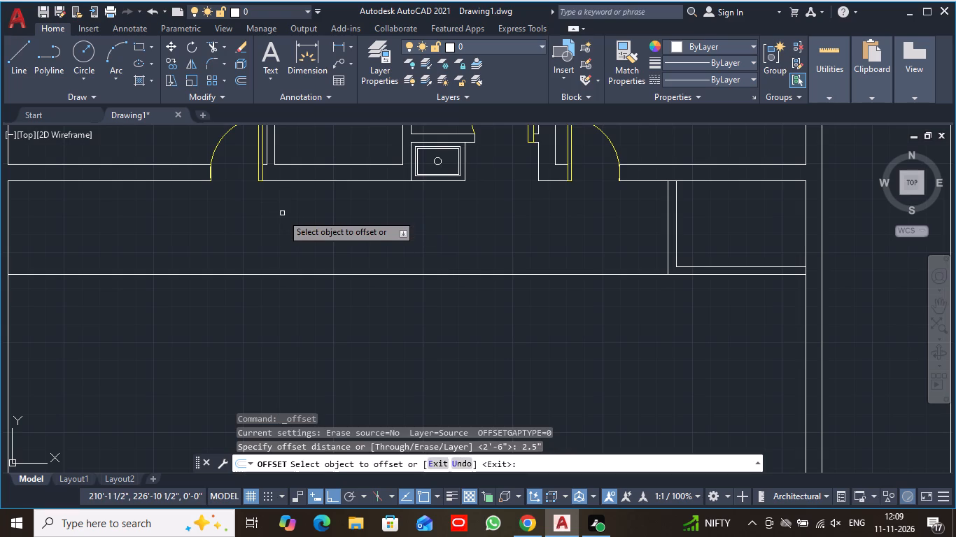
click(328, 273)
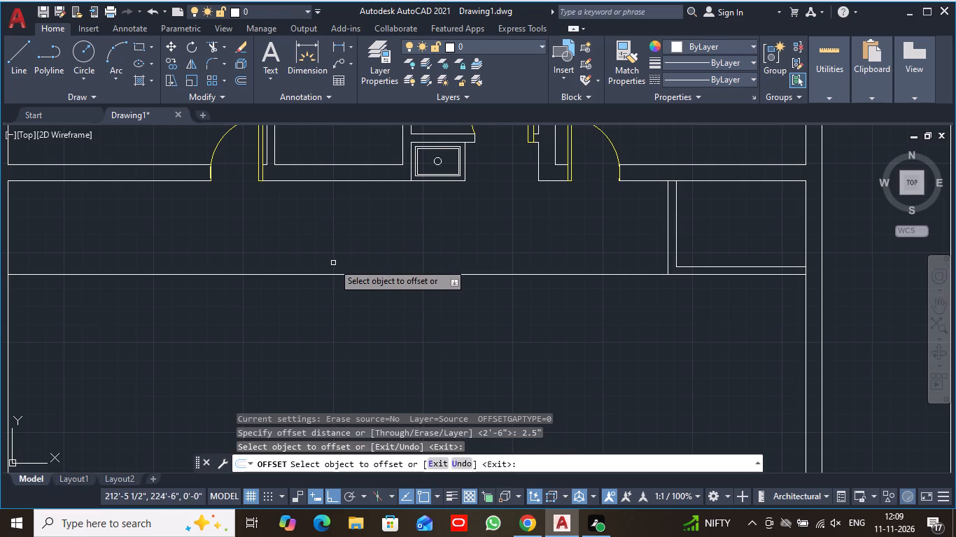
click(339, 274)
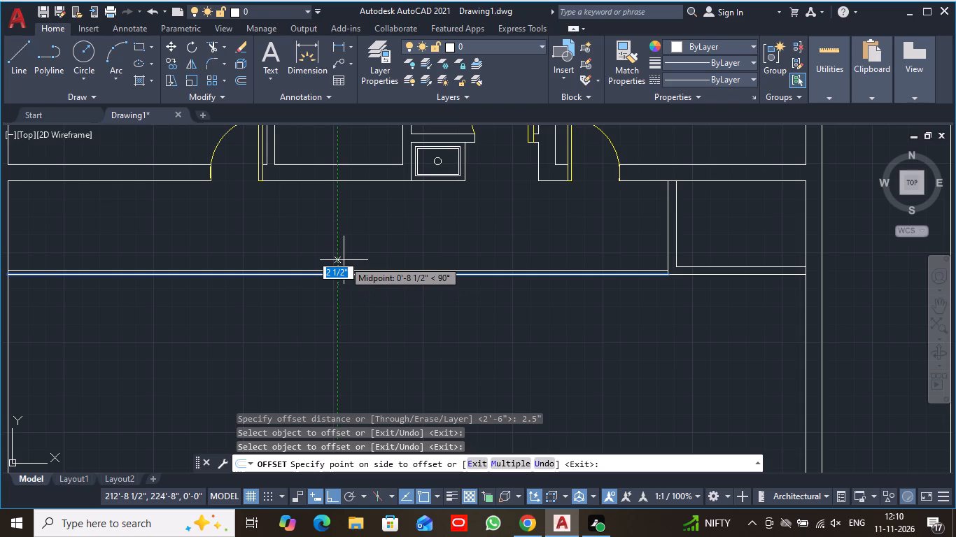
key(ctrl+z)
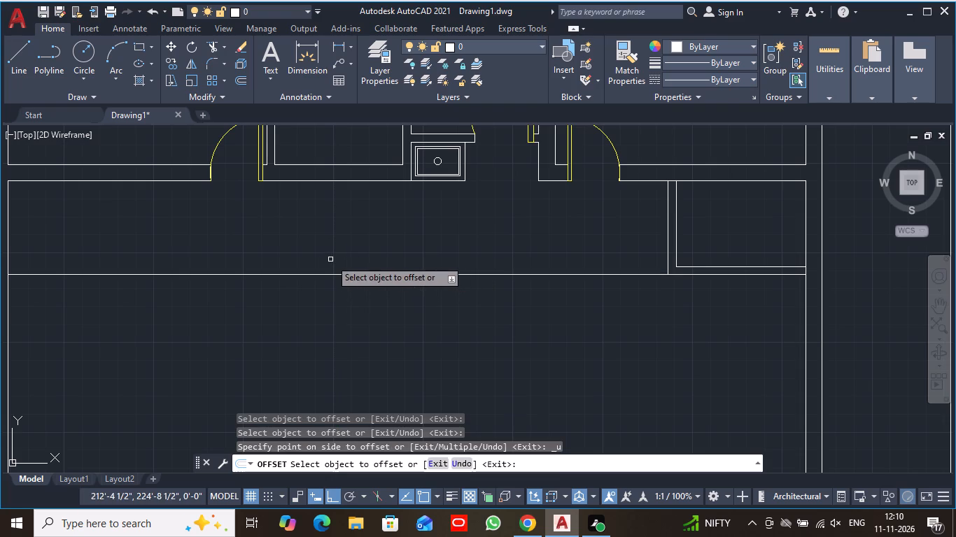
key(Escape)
Draw a 31' horizontal line from the small east room's inner southwest corner to the west wall's inner face.
scroll(338, 329, down, 2)
scroll(375, 344, up, 2)
middle_drag(420, 321, 241, 334)
scroll(261, 334, up, 1)
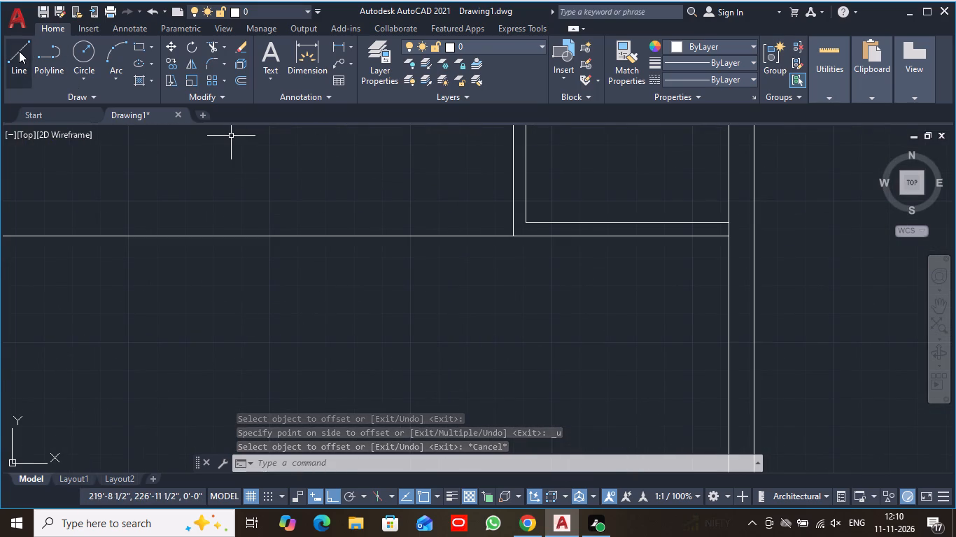
click(19, 51)
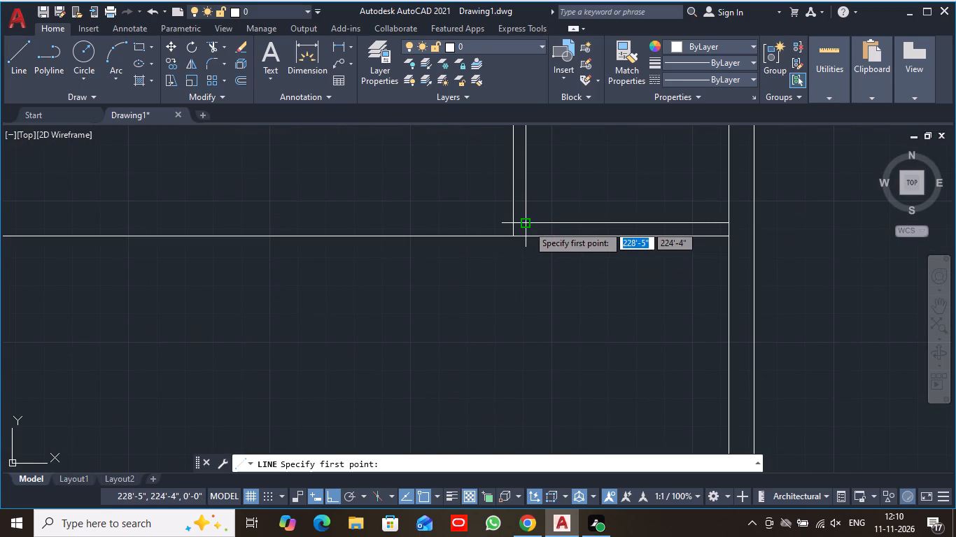
click(528, 225)
scroll(146, 209, down, 4)
middle_drag(146, 209, 671, 275)
scroll(609, 282, up, 4)
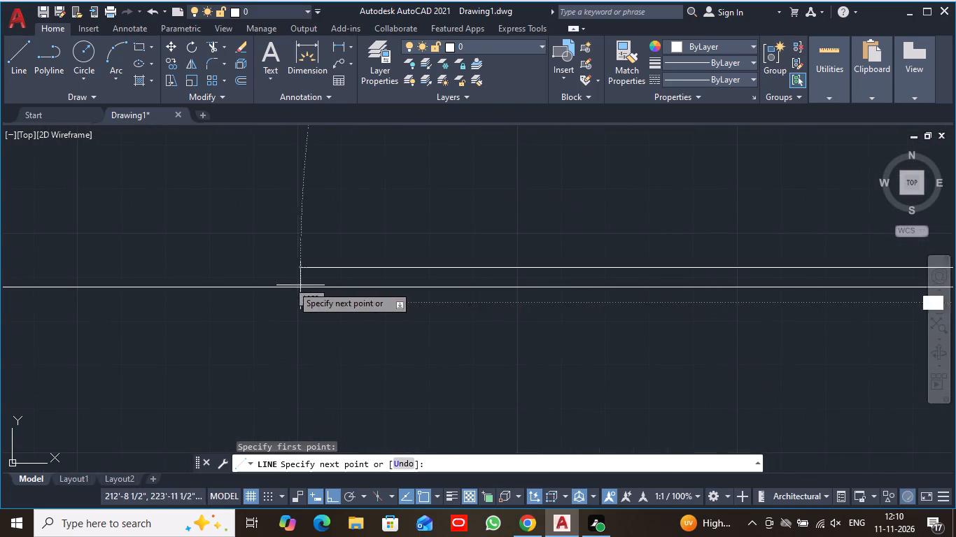
middle_drag(68, 276, 591, 287)
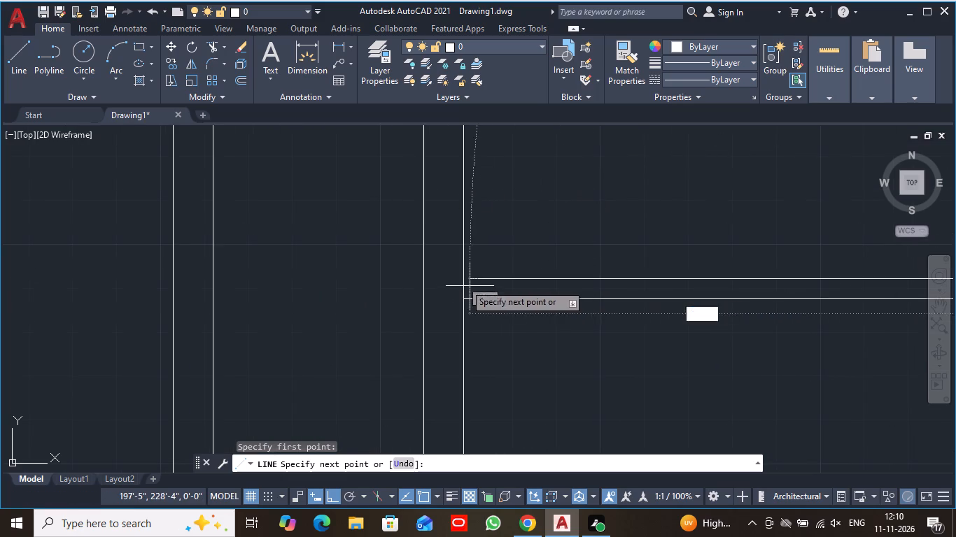
scroll(461, 278, down, 2)
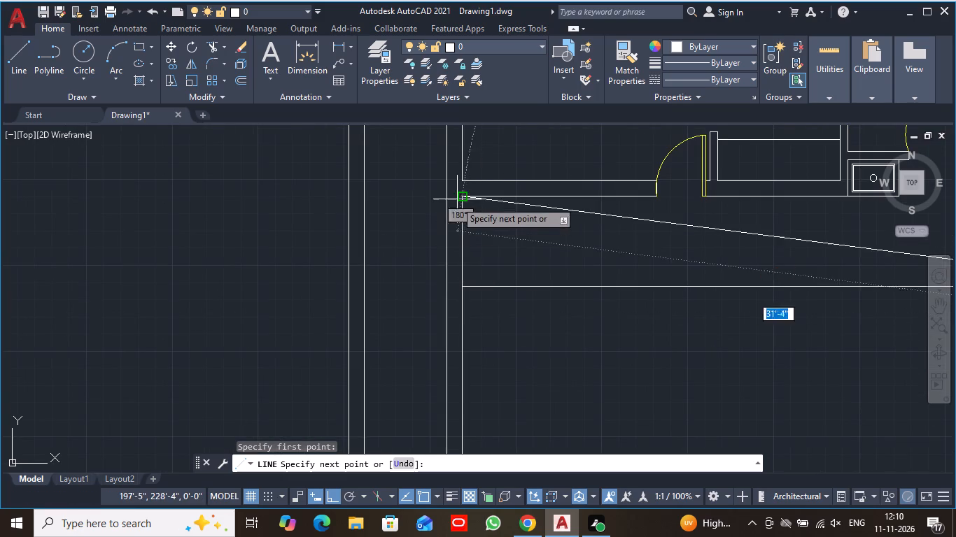
click(465, 278)
key(Escape)
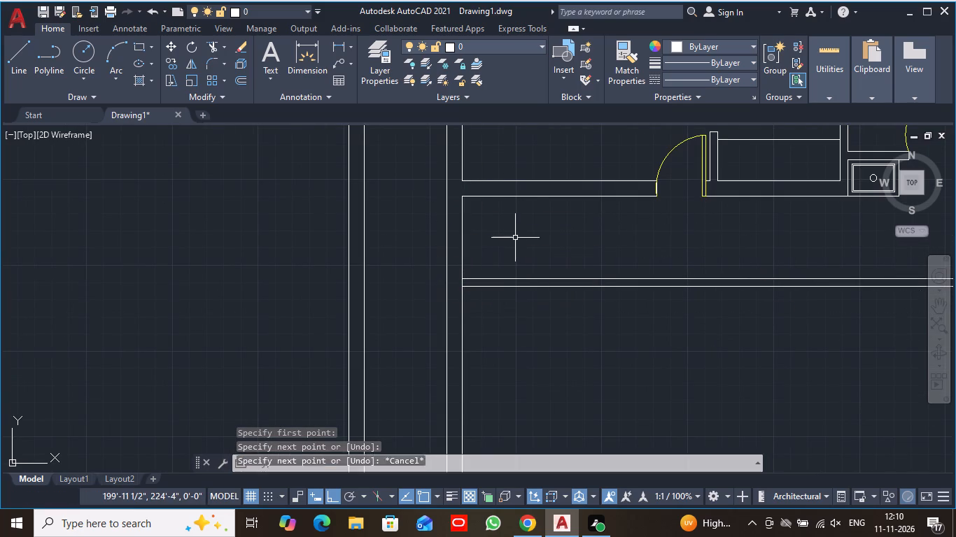
Trim the two short line segments crossing the wall junction at the small east room's southwest corner.
scroll(568, 334, down, 1)
middle_drag(593, 345, 52, 313)
scroll(299, 312, up, 3)
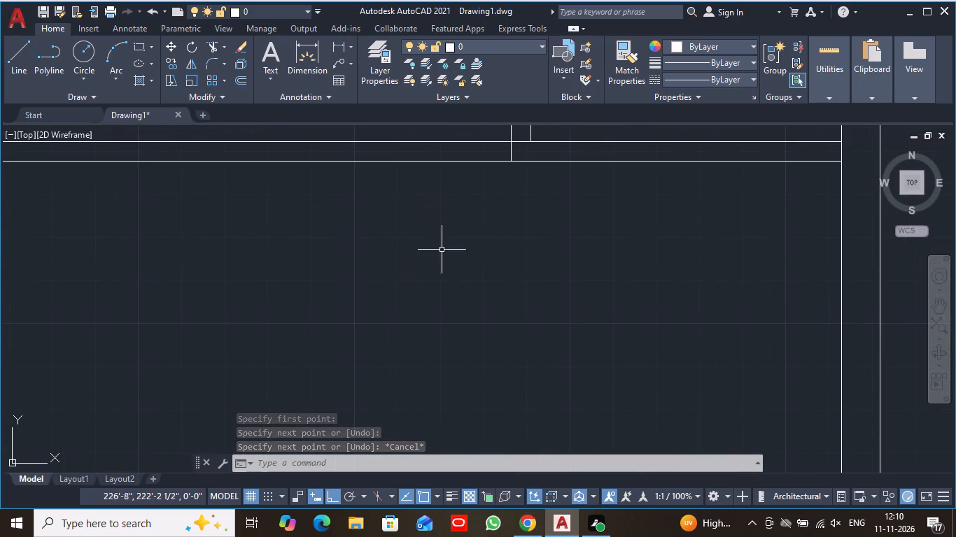
middle_drag(442, 250, 378, 373)
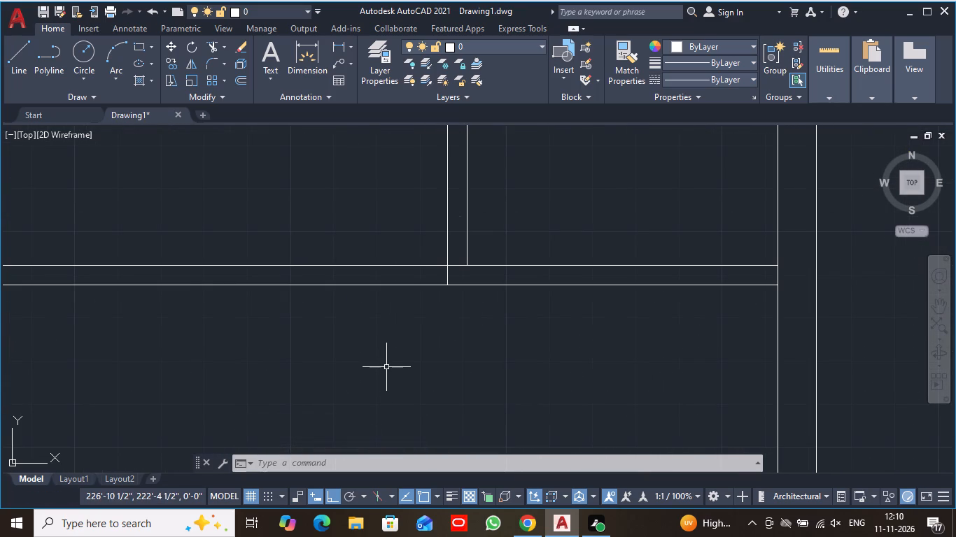
scroll(402, 368, down, 2)
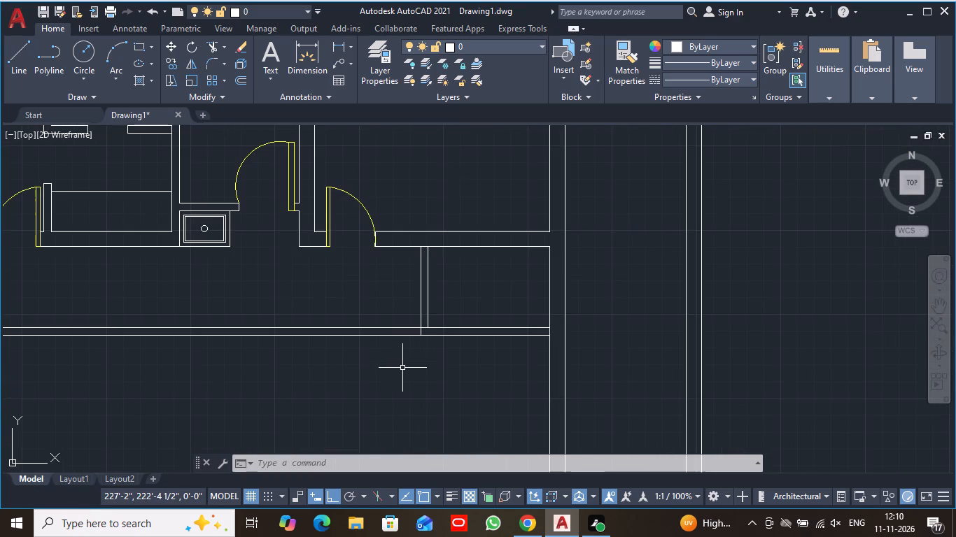
key(t)
text(r)
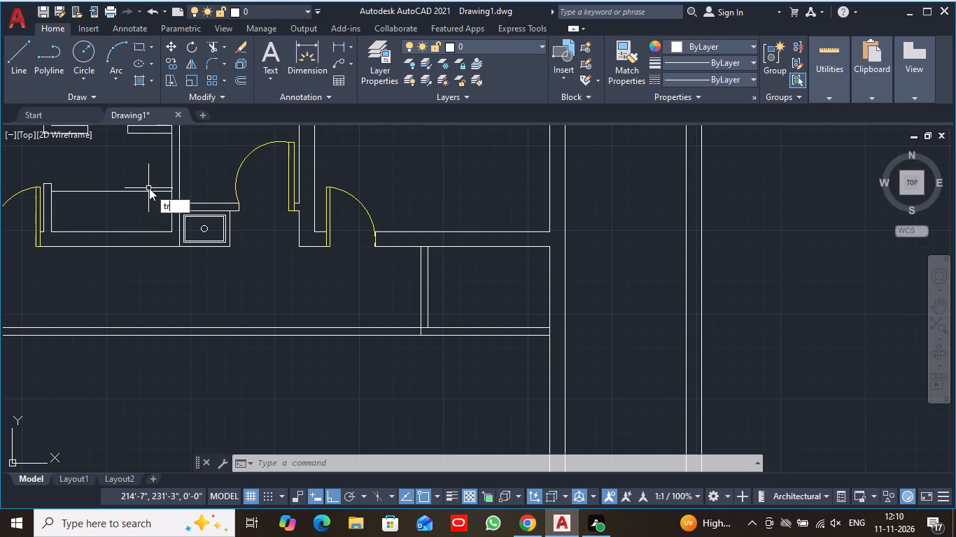
key(space)
scroll(407, 308, up, 3)
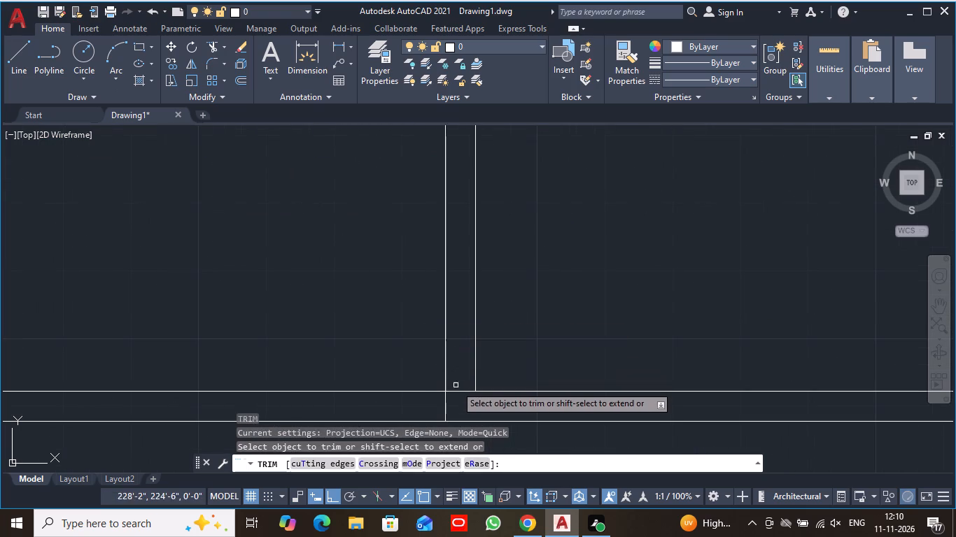
click(459, 392)
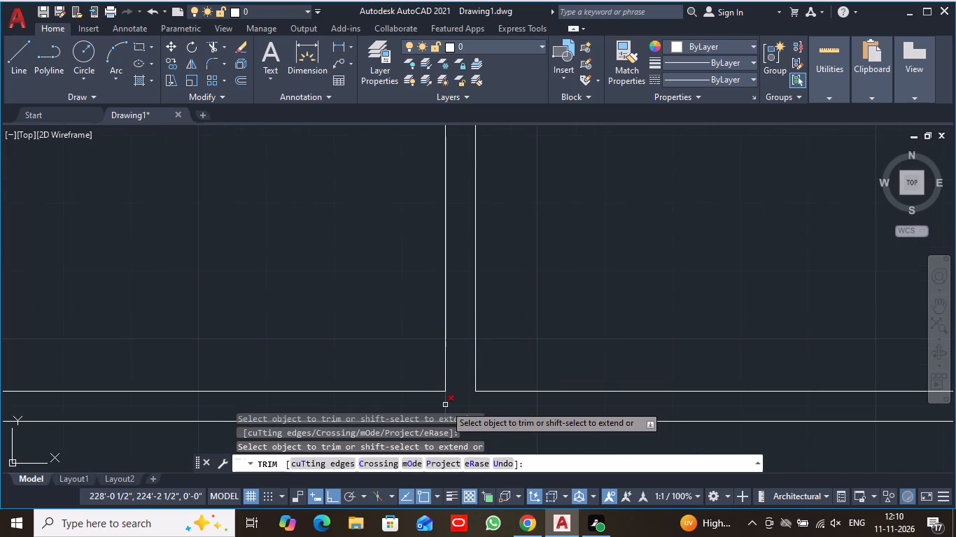
click(445, 405)
scroll(525, 324, down, 3)
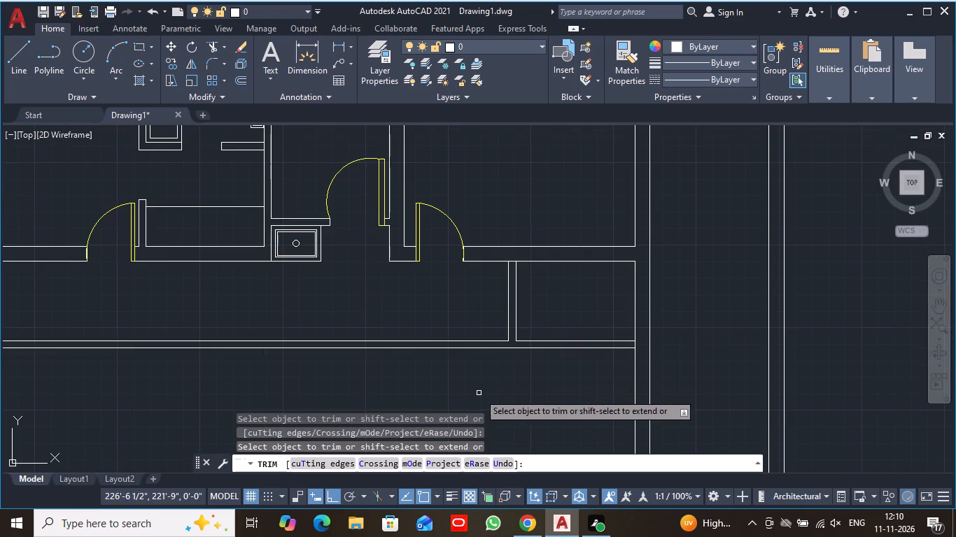
key(Escape)
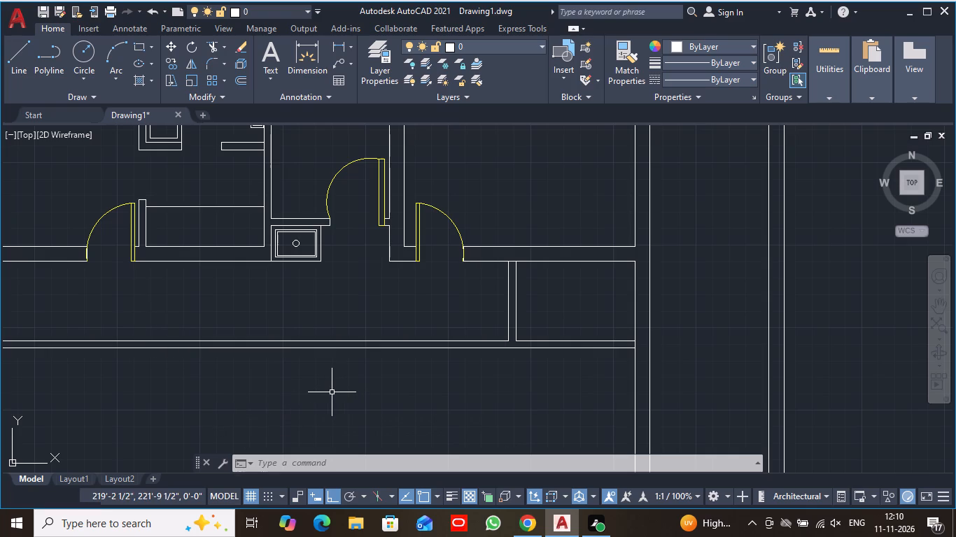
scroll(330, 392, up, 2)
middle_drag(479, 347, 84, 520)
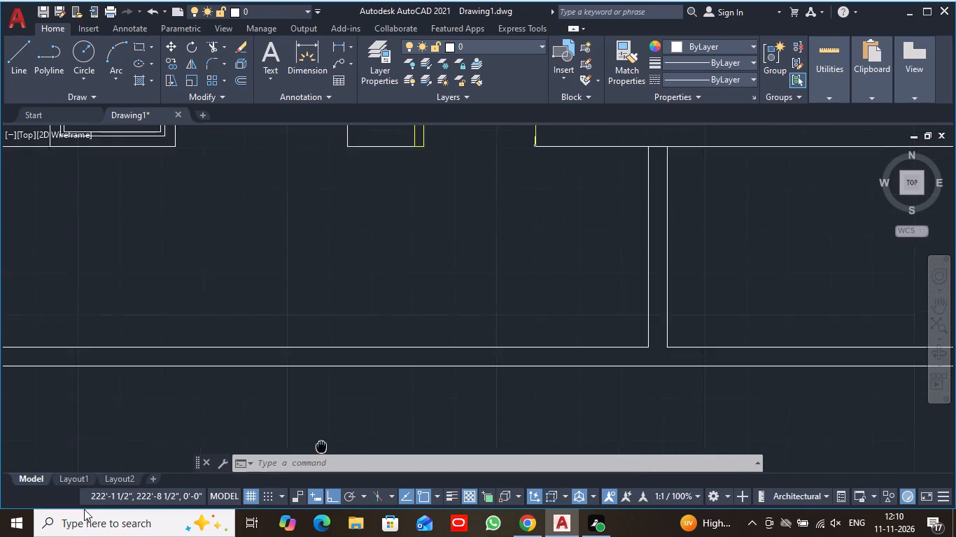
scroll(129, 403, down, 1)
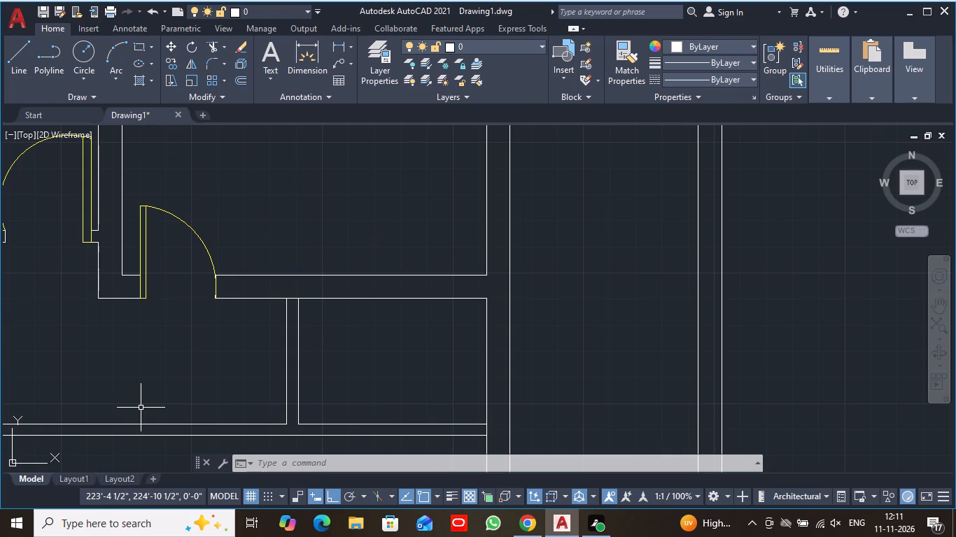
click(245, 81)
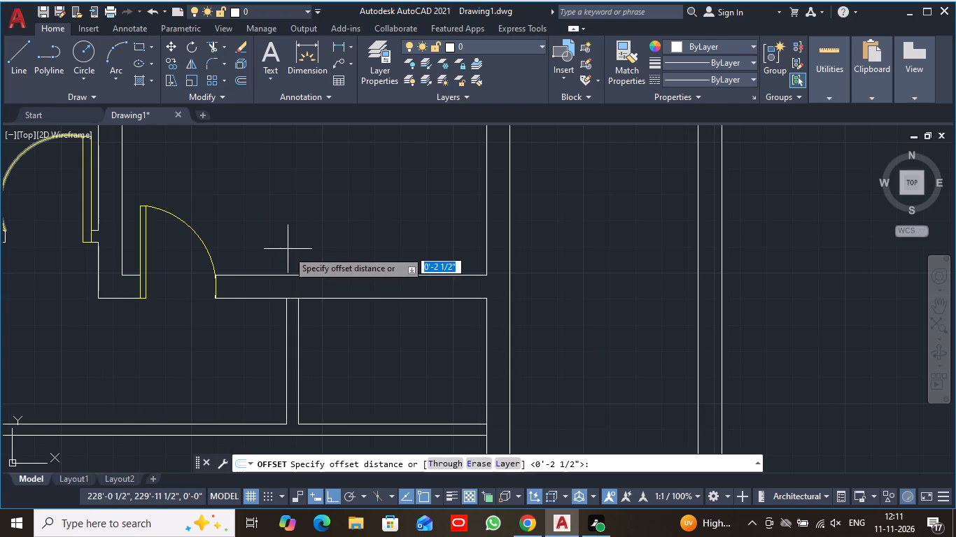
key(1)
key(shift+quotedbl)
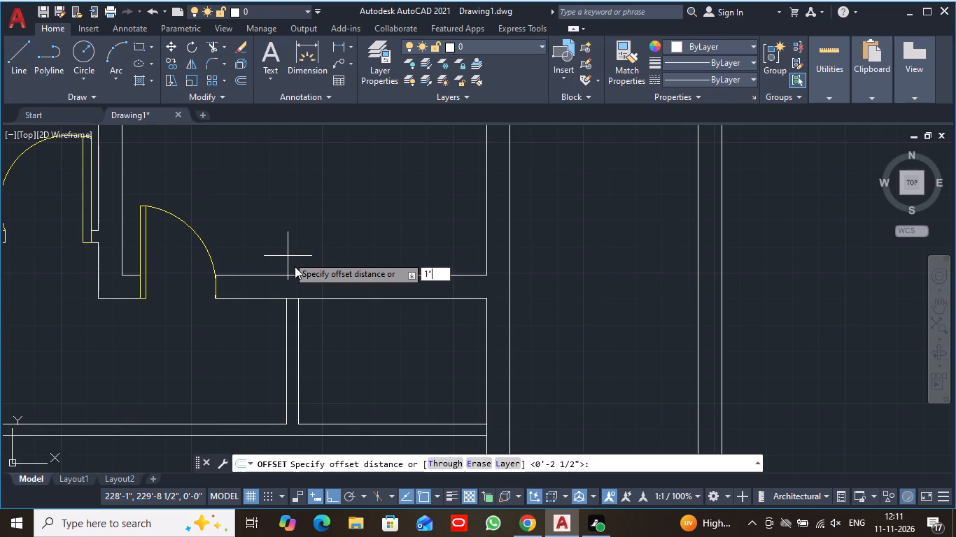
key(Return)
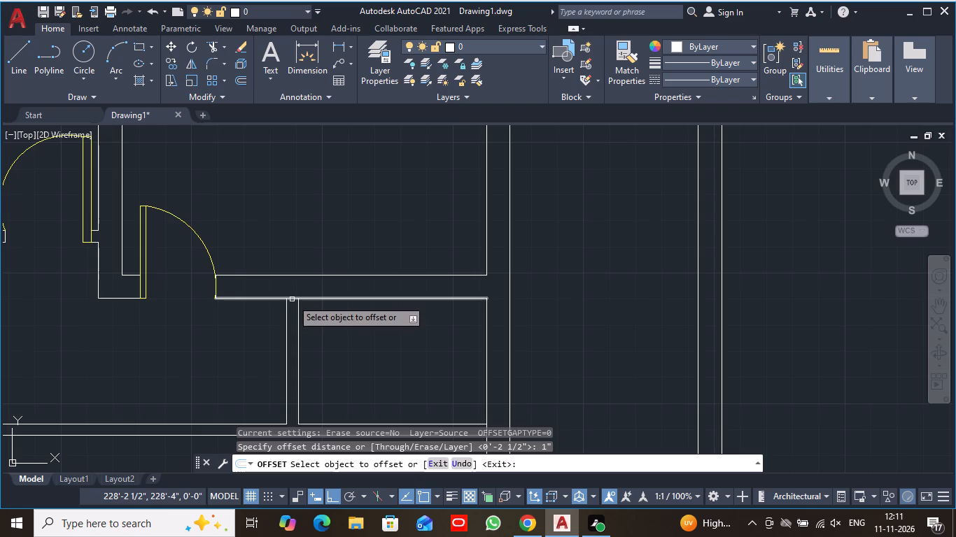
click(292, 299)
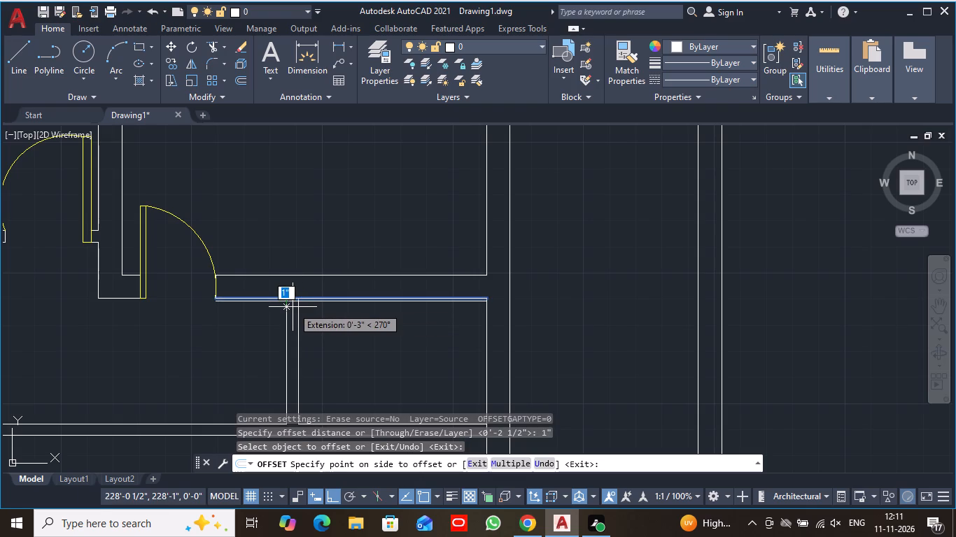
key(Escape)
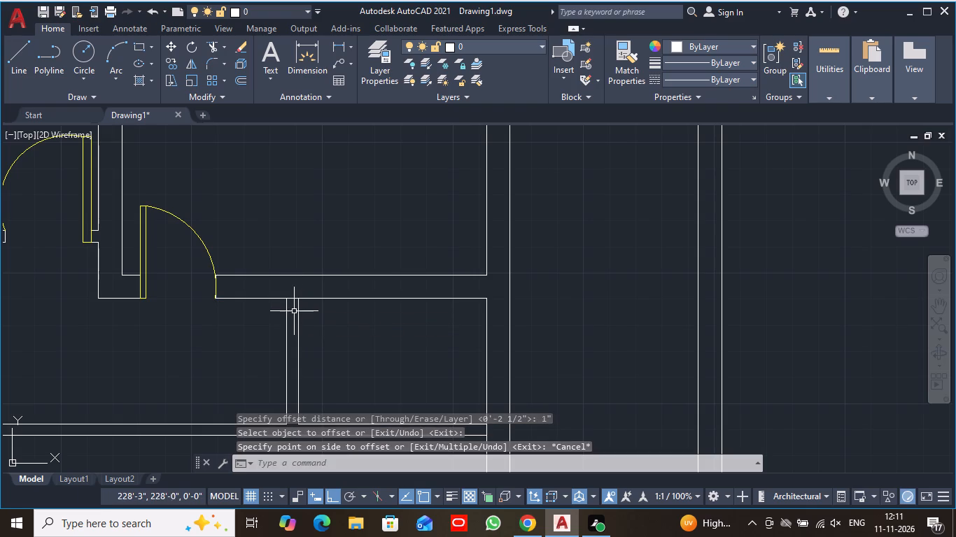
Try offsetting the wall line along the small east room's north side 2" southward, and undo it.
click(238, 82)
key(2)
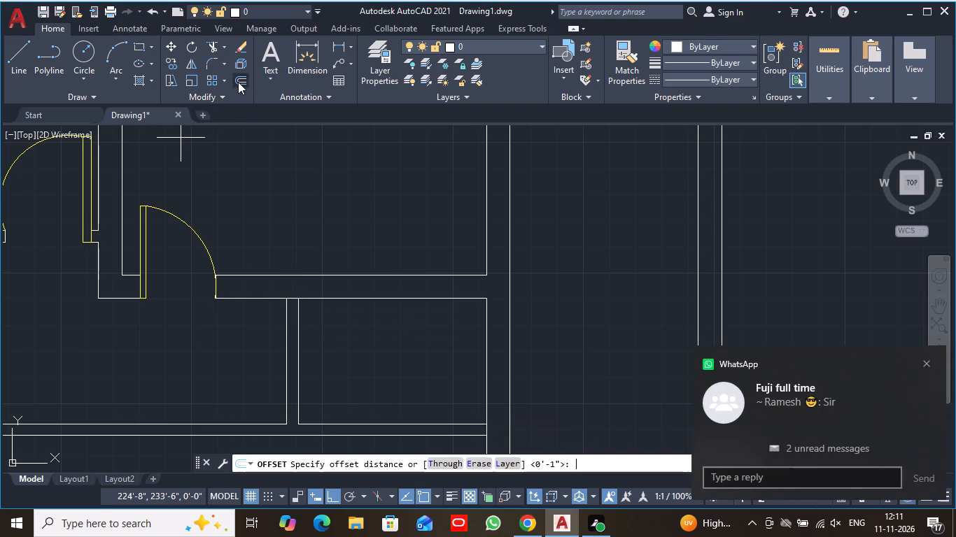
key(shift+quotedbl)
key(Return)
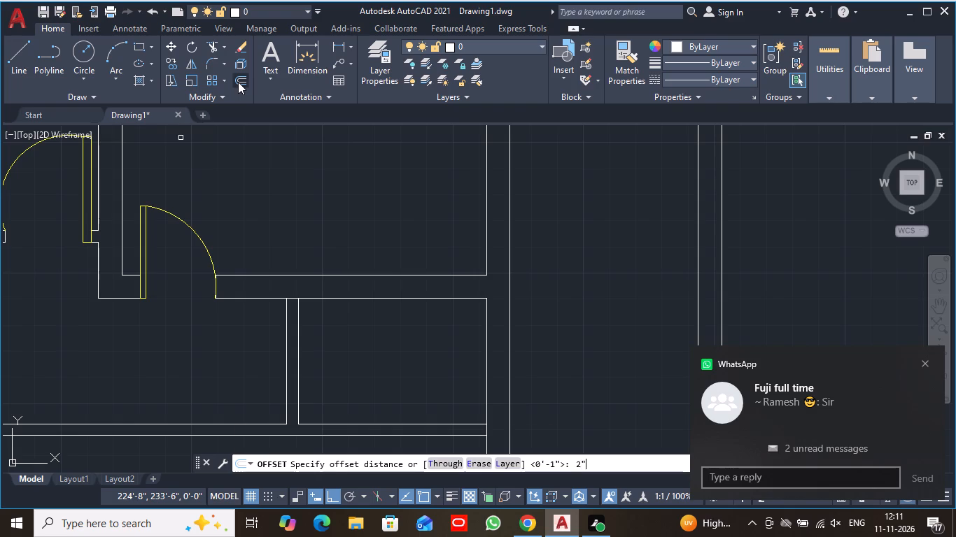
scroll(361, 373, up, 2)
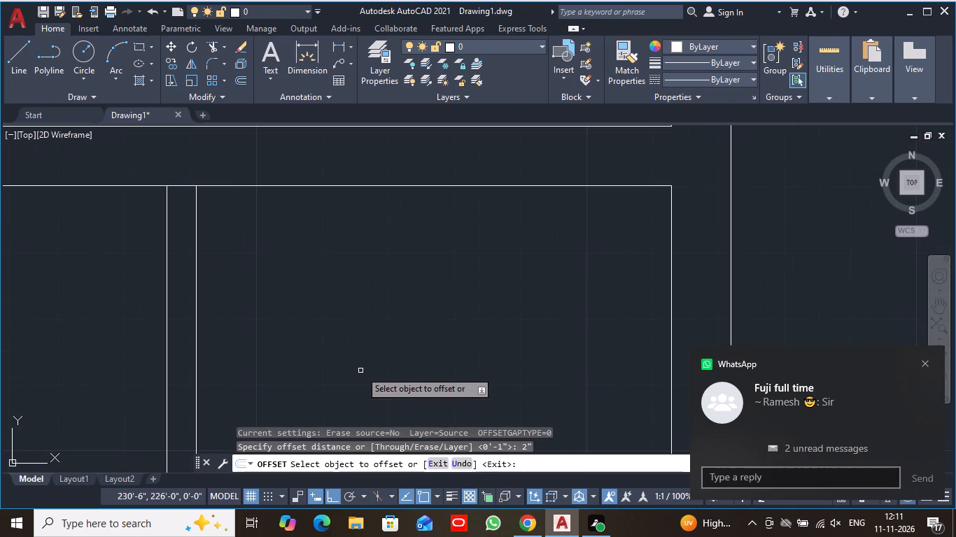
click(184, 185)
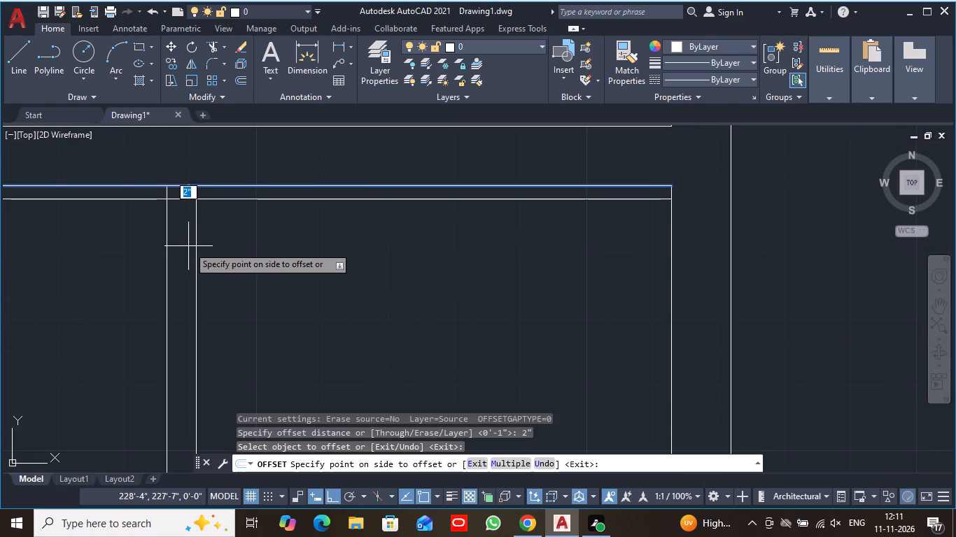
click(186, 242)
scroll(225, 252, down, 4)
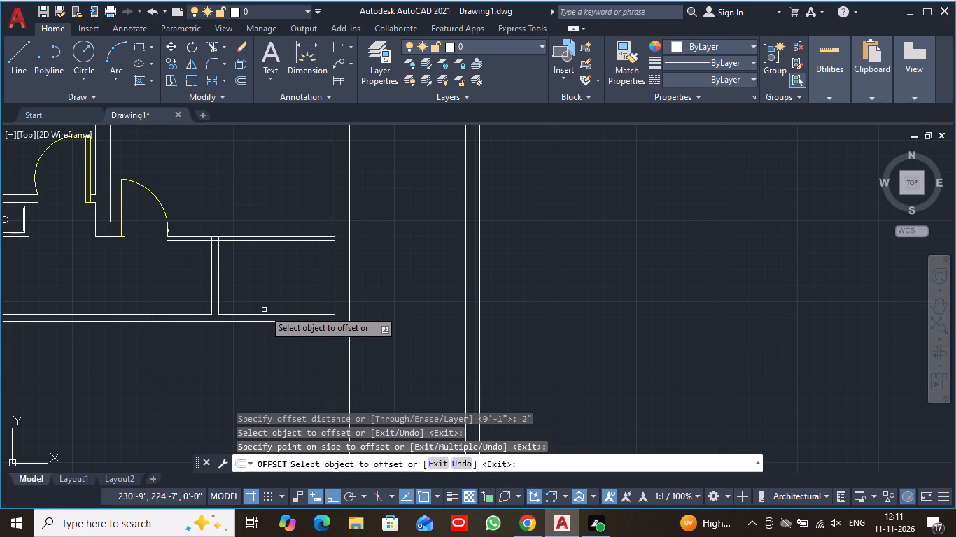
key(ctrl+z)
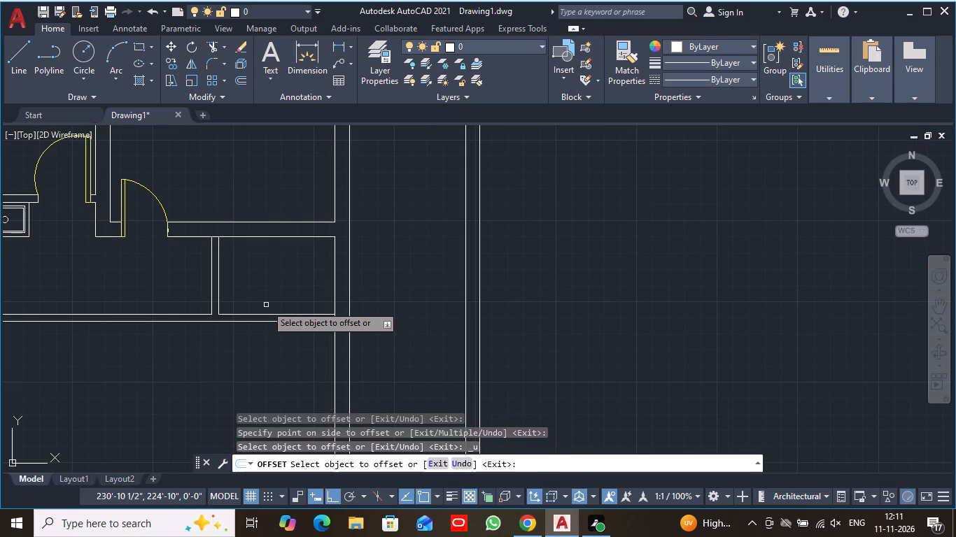
Offset the wall line along the small east room's north side 3" southward.
click(239, 77)
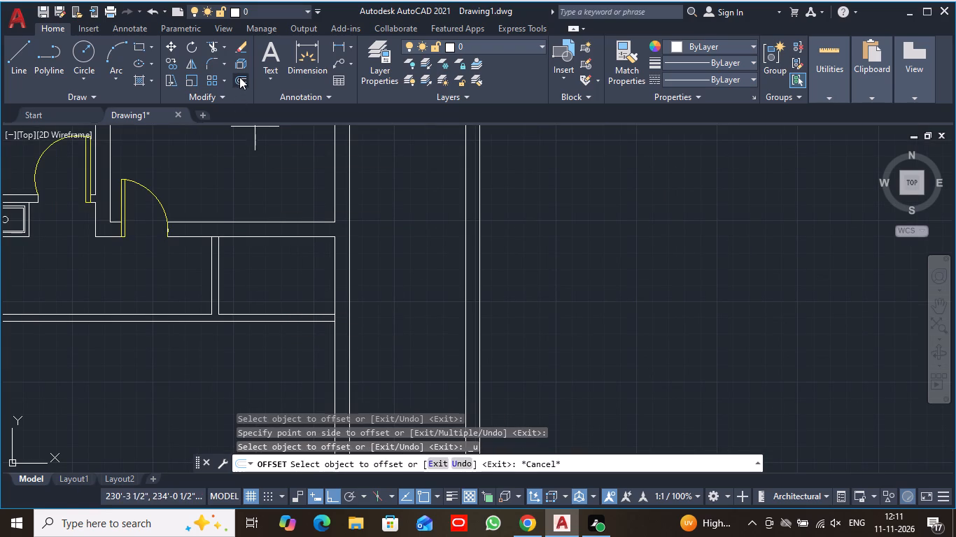
key(3)
key(shift+quotedbl)
key(Return)
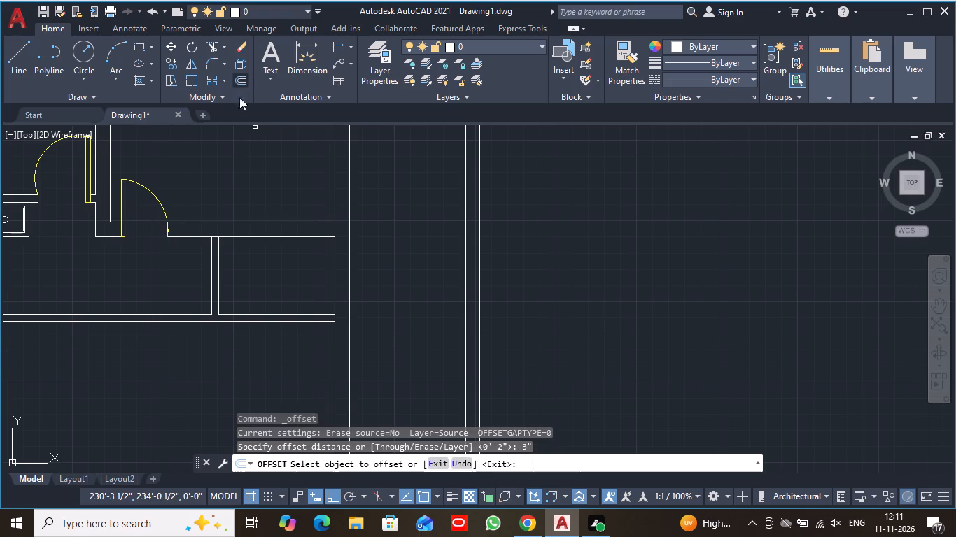
scroll(223, 289, up, 2)
middle_drag(237, 271, 276, 304)
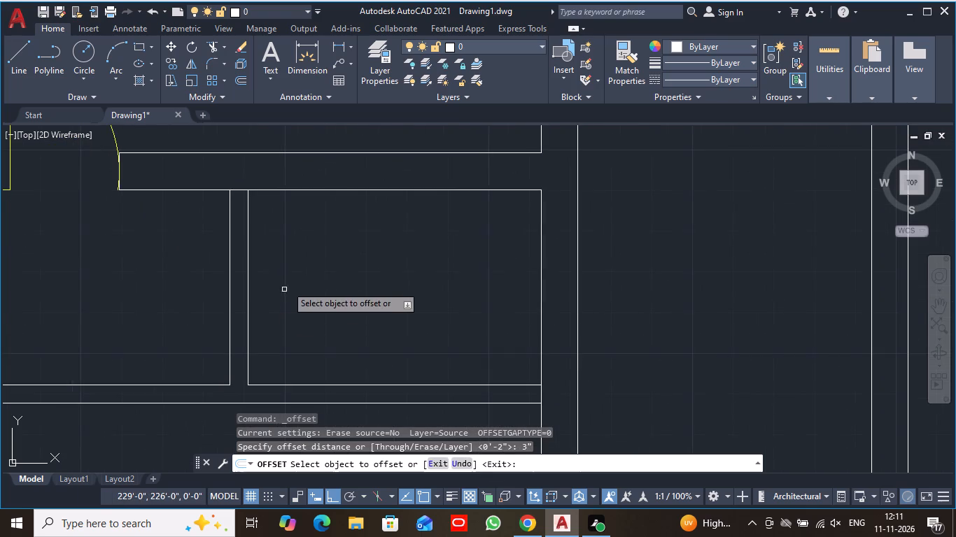
scroll(288, 275, up, 1)
middle_drag(279, 236, 290, 273)
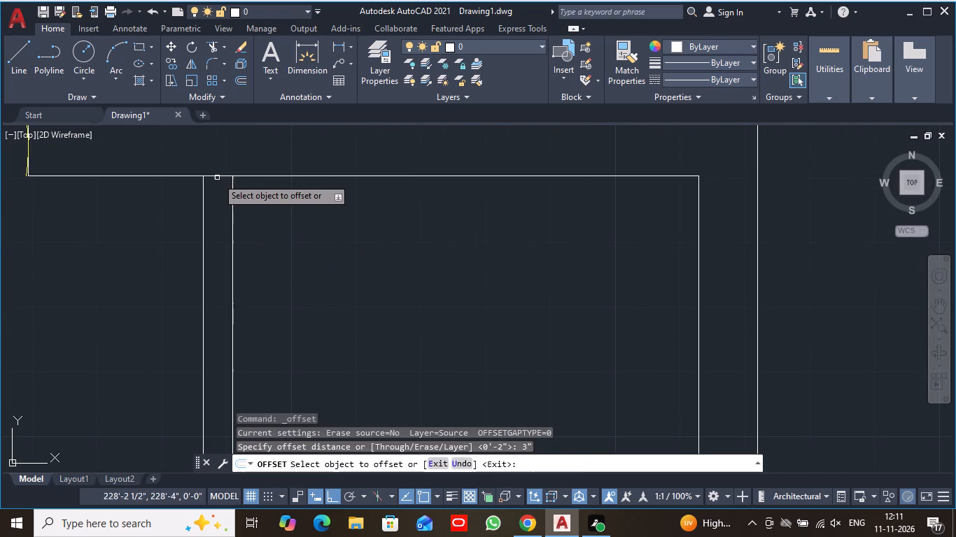
click(220, 176)
click(216, 218)
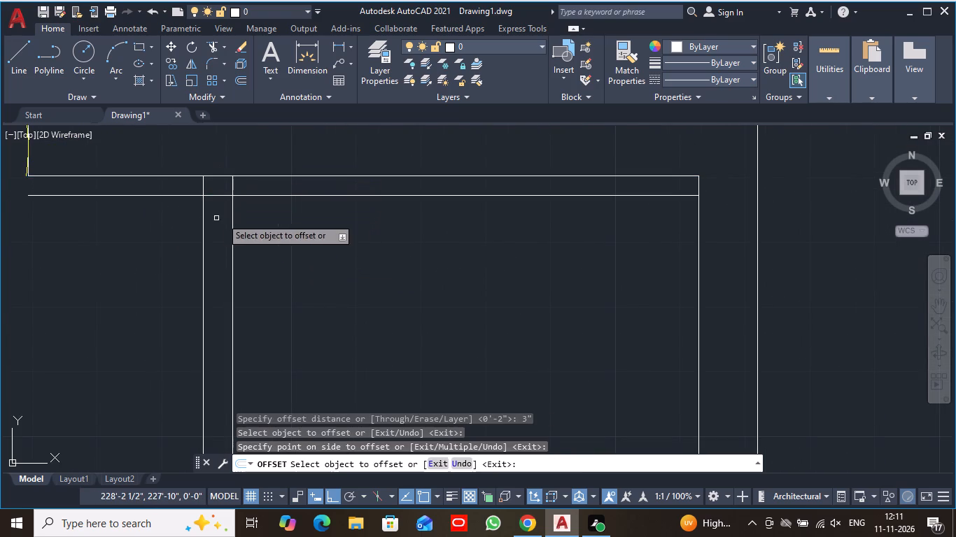
key(Escape)
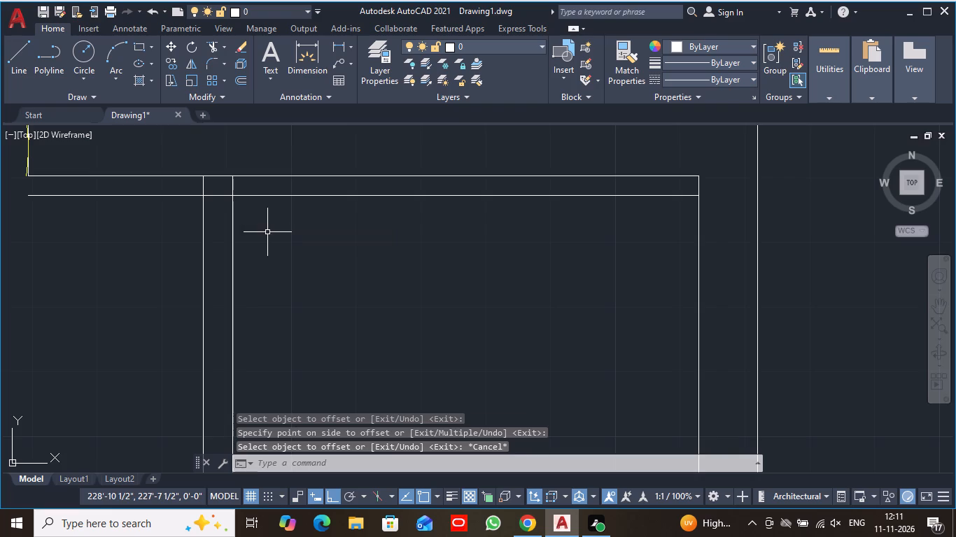
Trim the offset line on both sides of the small east room's west partition, keeping only the piece between its faces.
scroll(267, 232, up, 1)
scroll(268, 233, down, 1)
text(tr)
key(space)
click(158, 195)
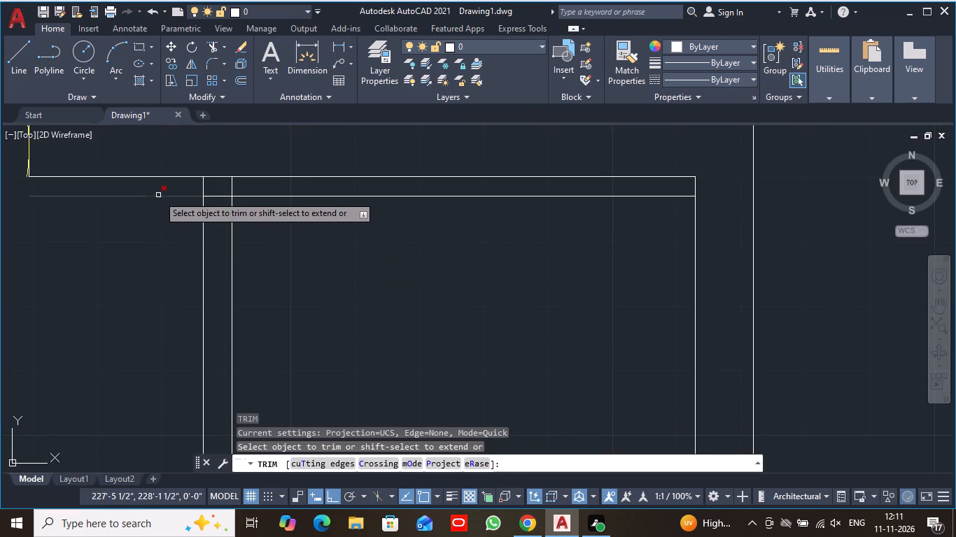
click(283, 195)
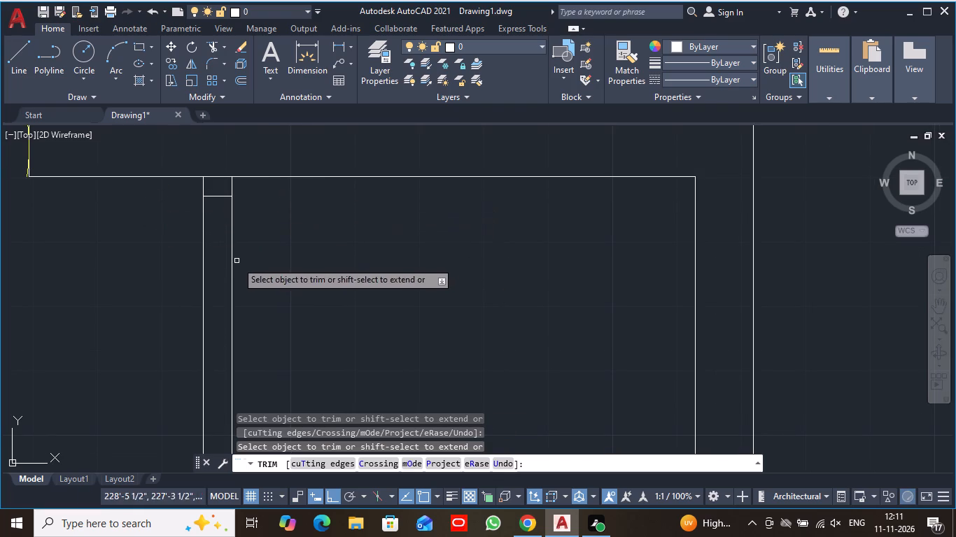
scroll(274, 275, down, 3)
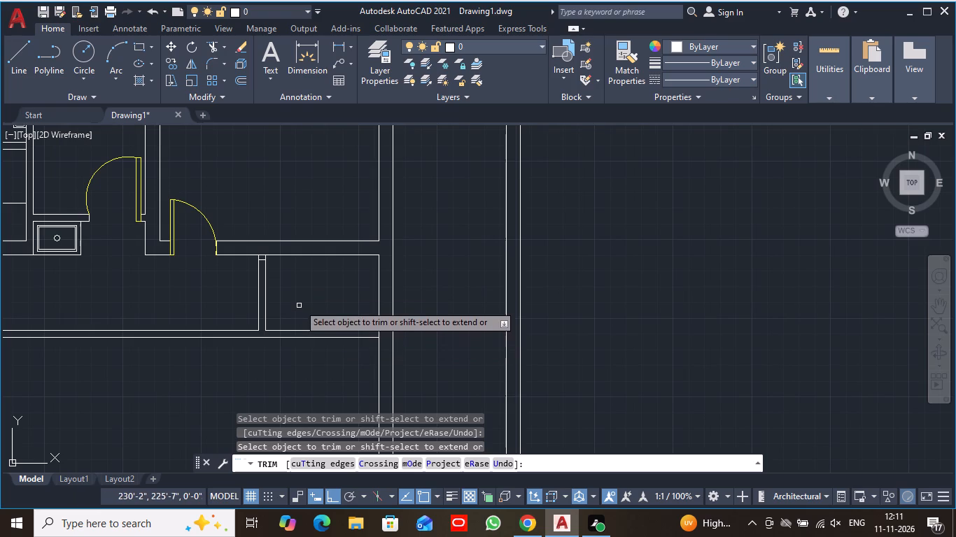
key(Escape)
Draw a short horizontal line across the partition's south end, joining its two faces at the southern wall line.
scroll(286, 306, up, 2)
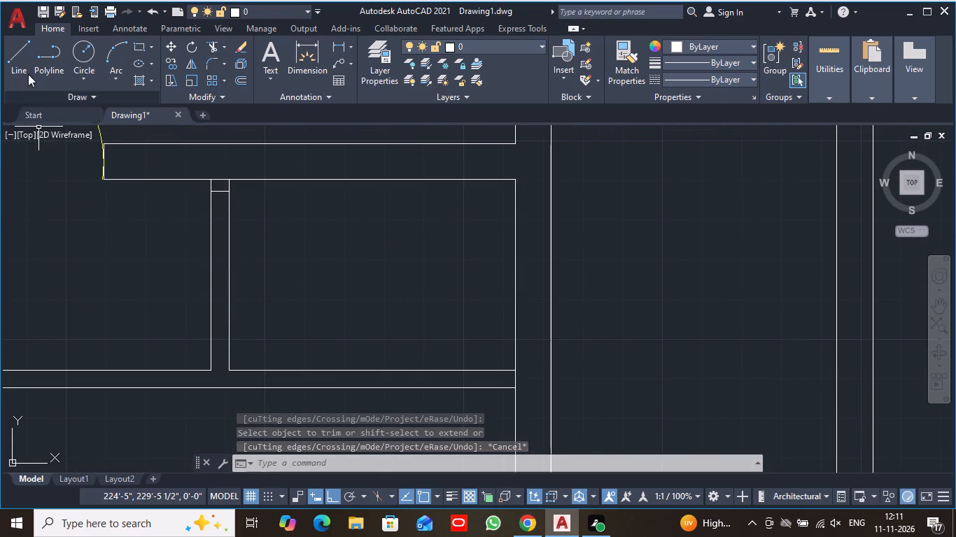
click(20, 55)
scroll(153, 373, up, 3)
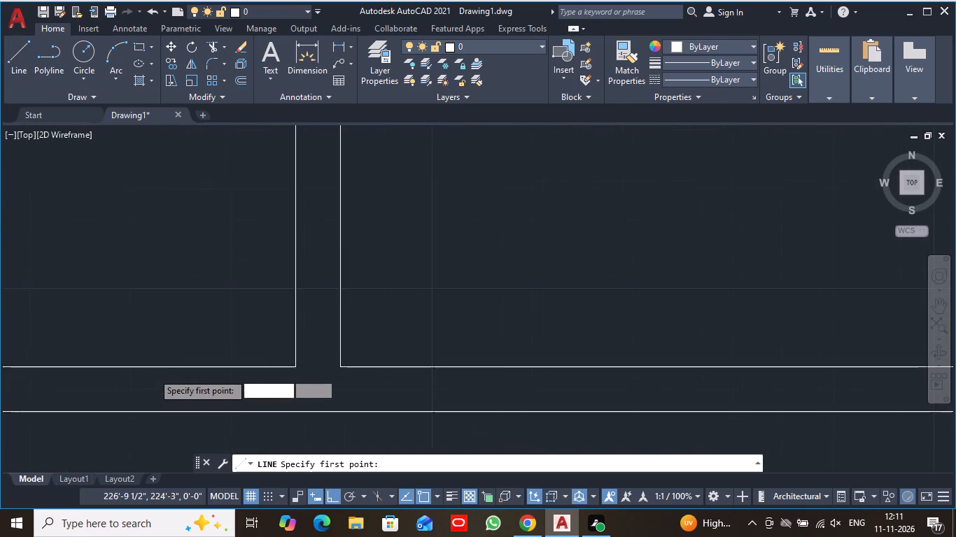
click(373, 362)
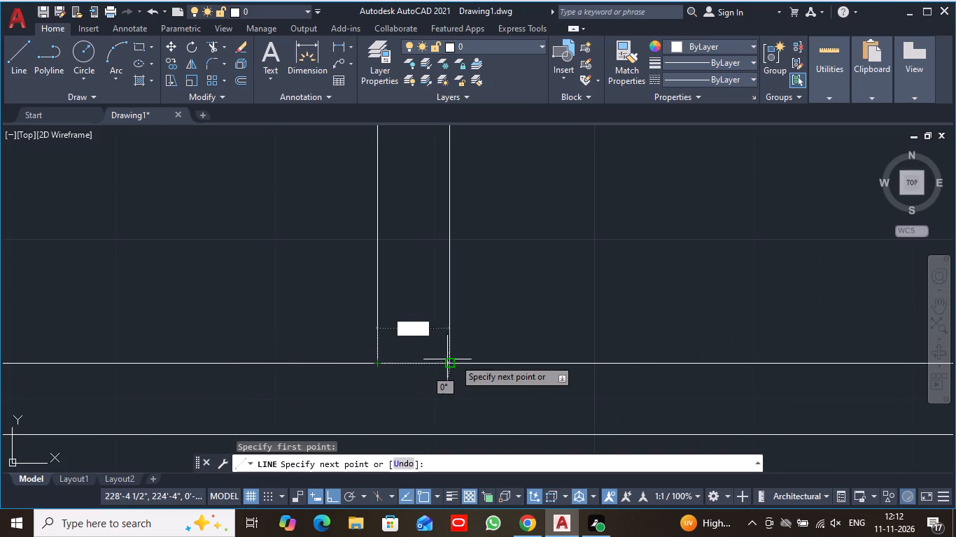
click(446, 360)
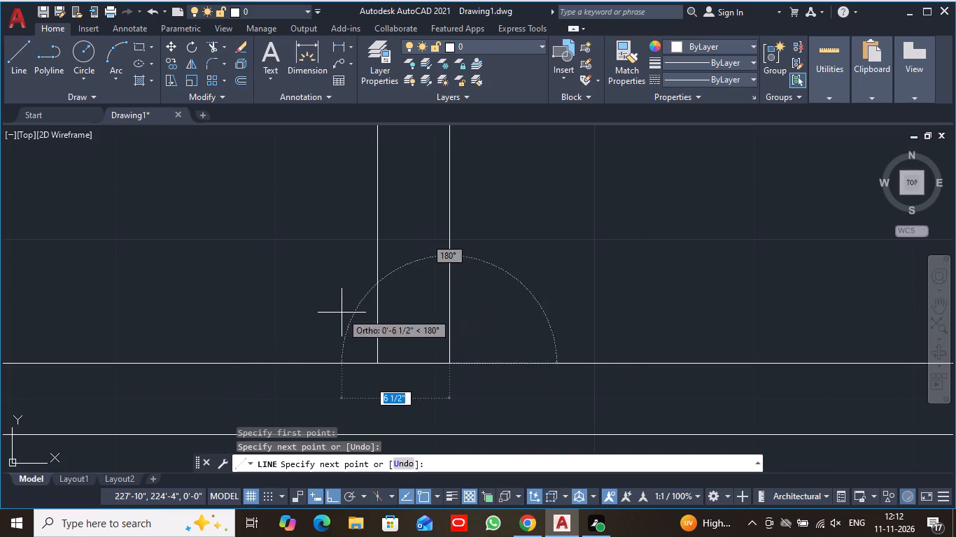
key(Escape)
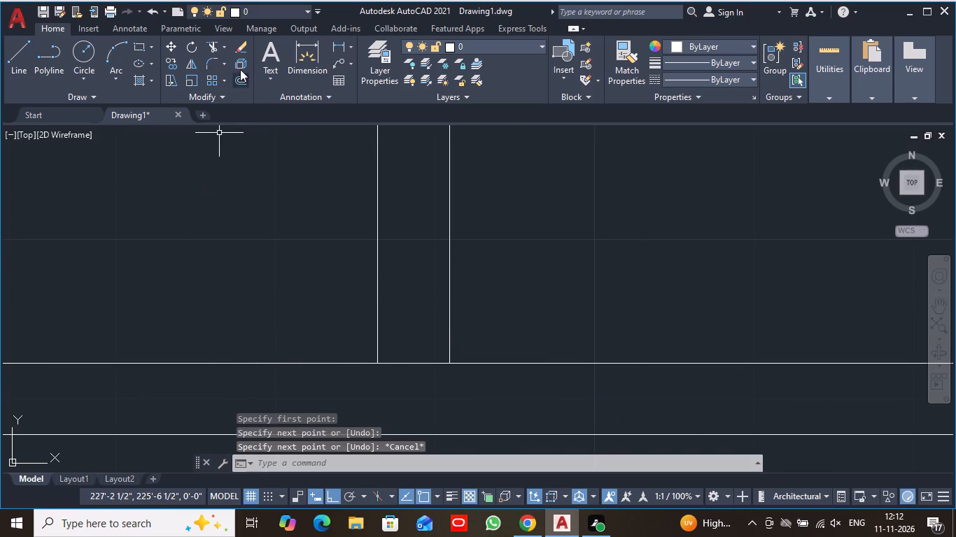
Offset the short line at the partition's south end 3" northward.
click(242, 83)
middle_drag(253, 199, 60, 203)
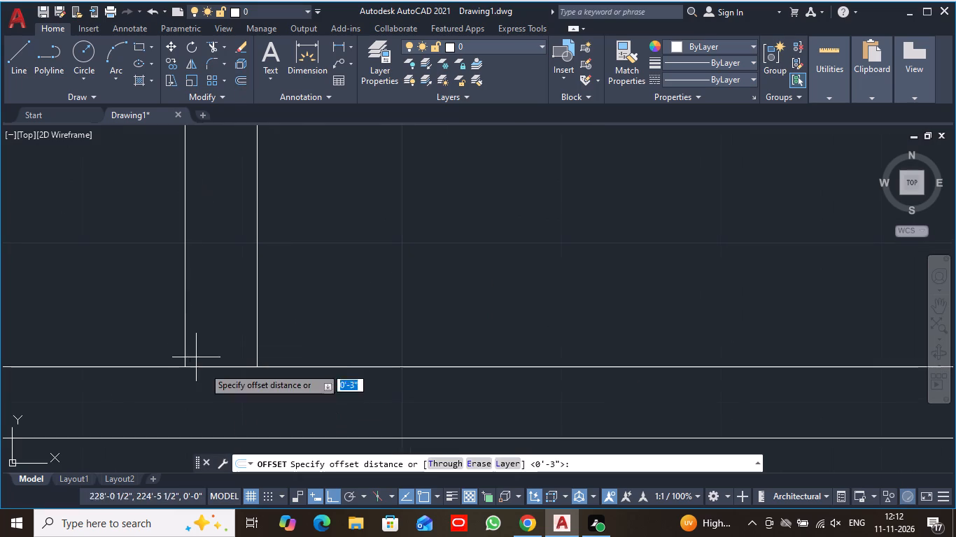
text(tr)
key(space)
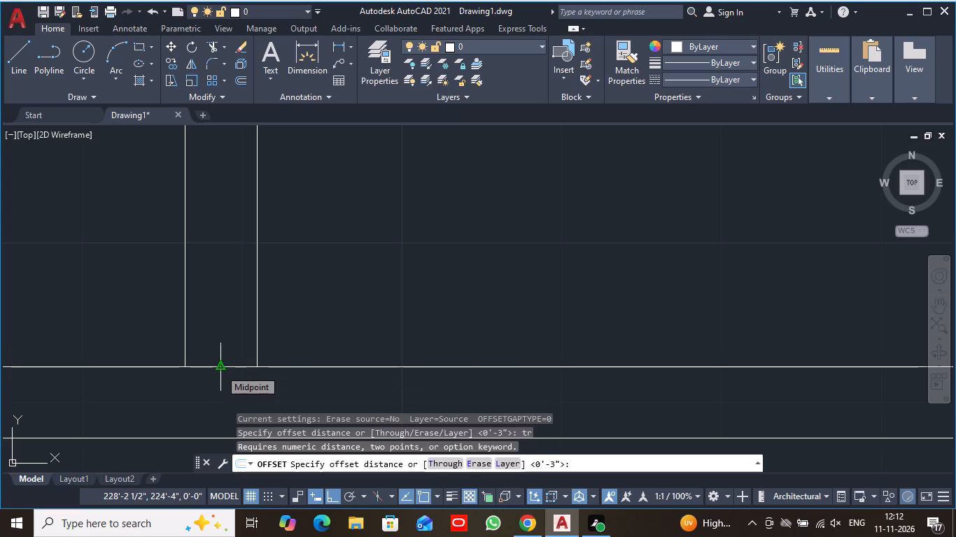
key(3)
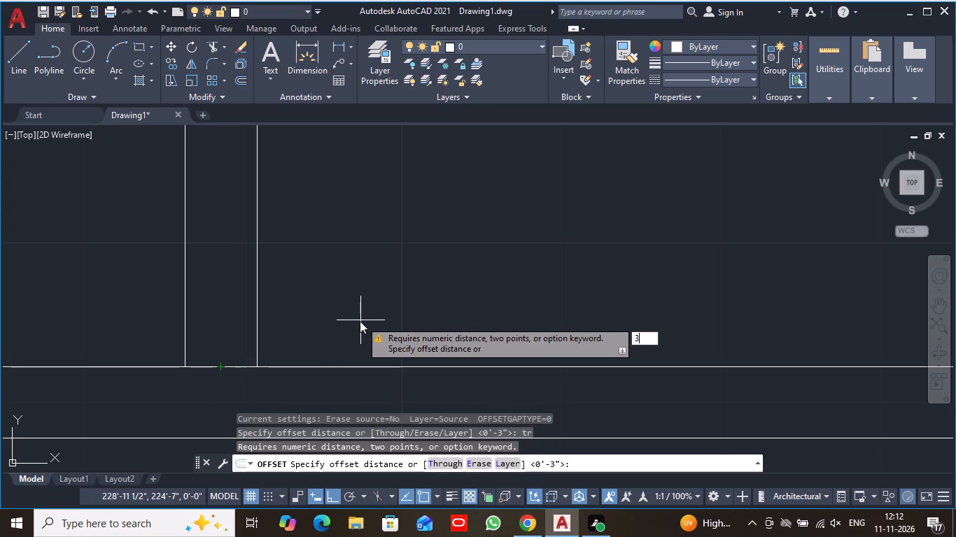
key(shift+quotedbl)
key(Return)
click(225, 367)
click(225, 307)
scroll(306, 289, down, 2)
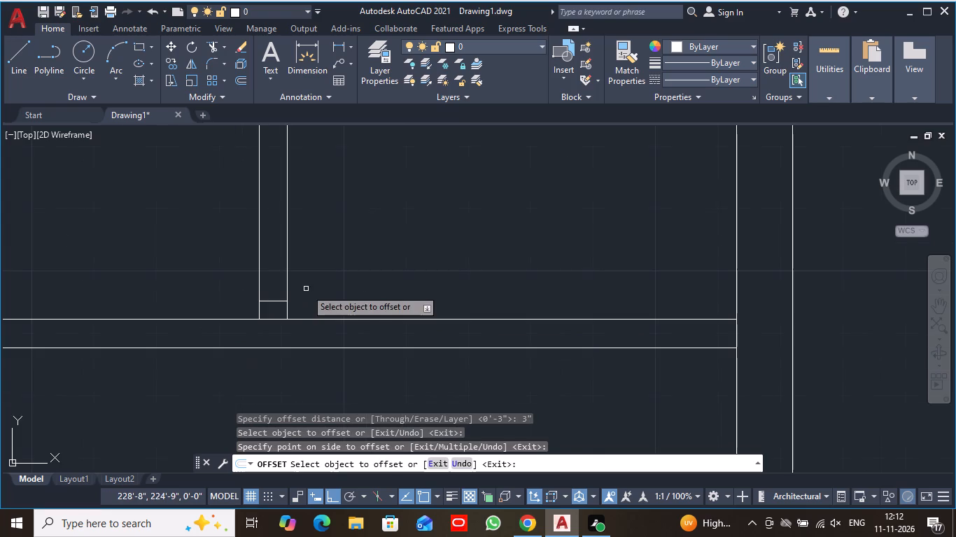
middle_drag(330, 255, 338, 368)
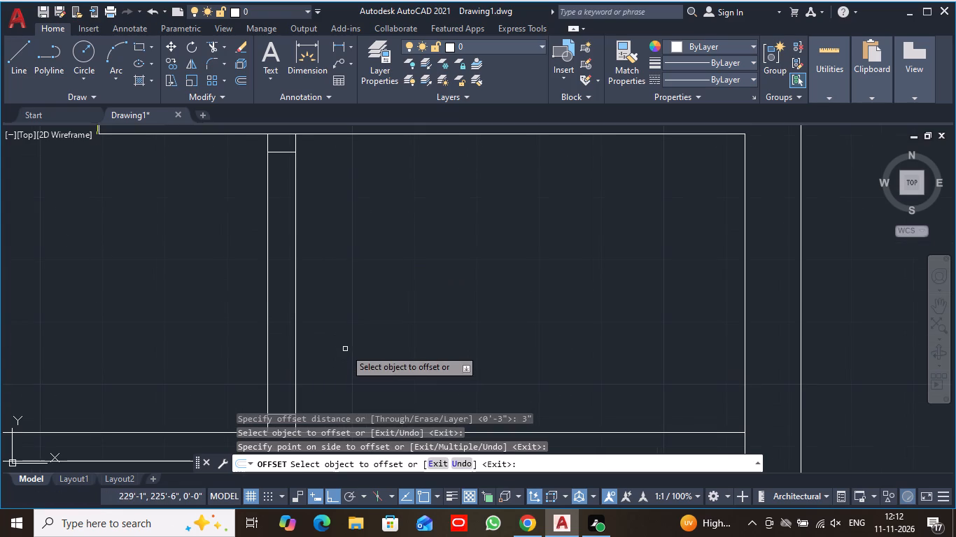
key(Escape)
Trim both partition faces between the two 3" end stubs to open the doorway into the small east room.
text(tr)
key(space)
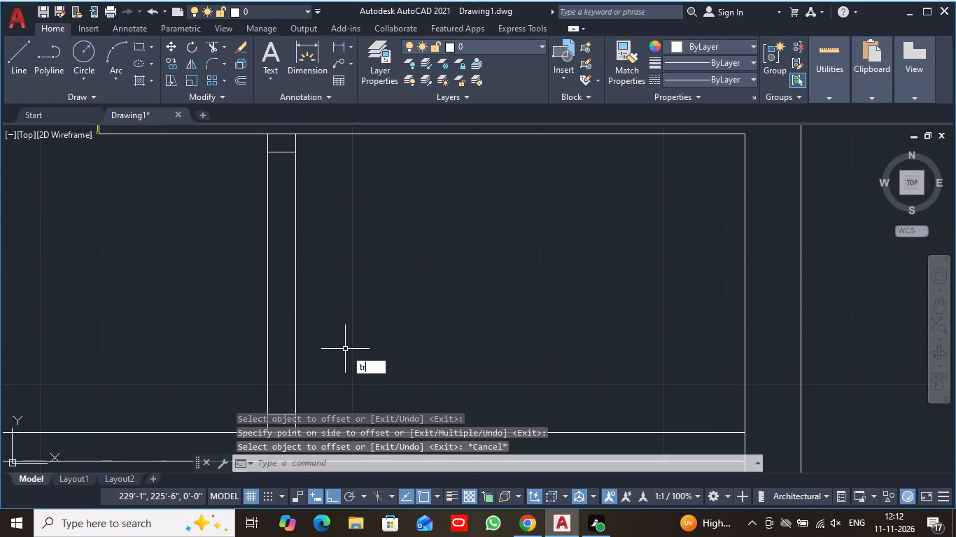
click(267, 262)
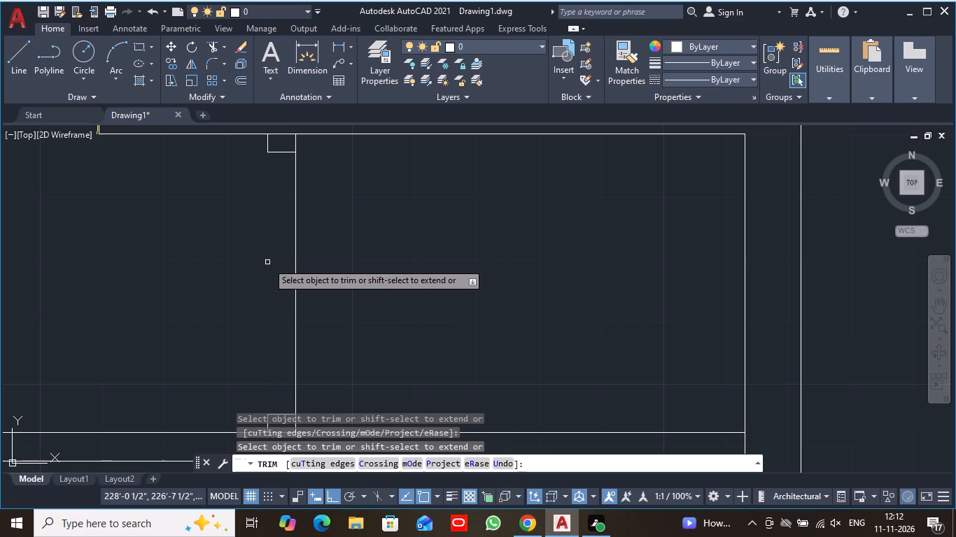
click(296, 253)
Trim the wall-line segments across the bases of the south and north doorway stubs.
scroll(312, 272, down, 1)
middle_drag(335, 319, 337, 309)
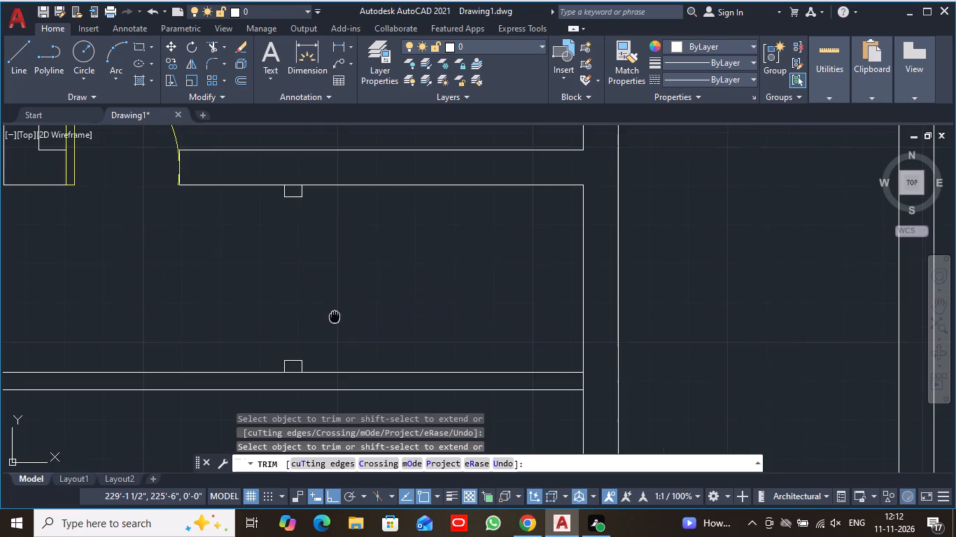
middle_drag(337, 309, 341, 276)
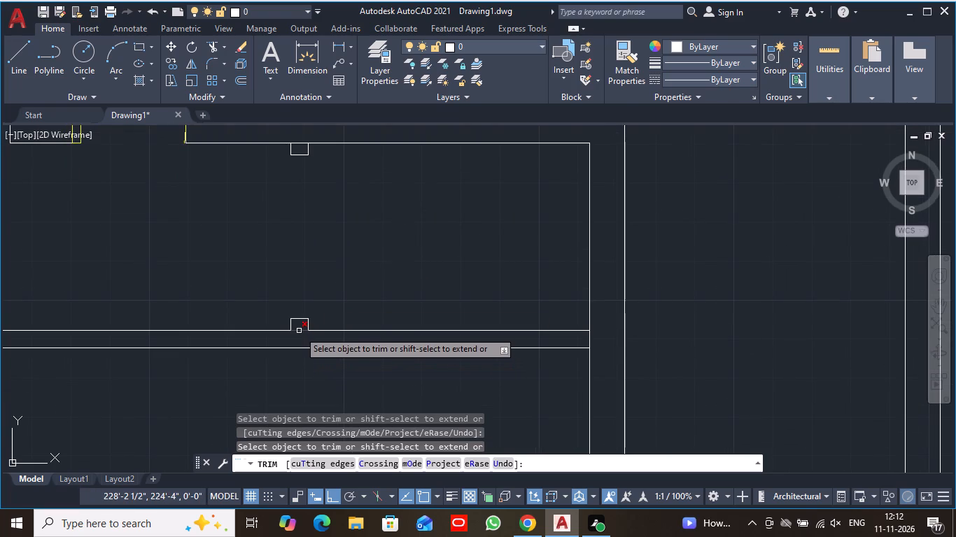
click(299, 331)
scroll(276, 198, up, 2)
middle_drag(304, 179, 288, 355)
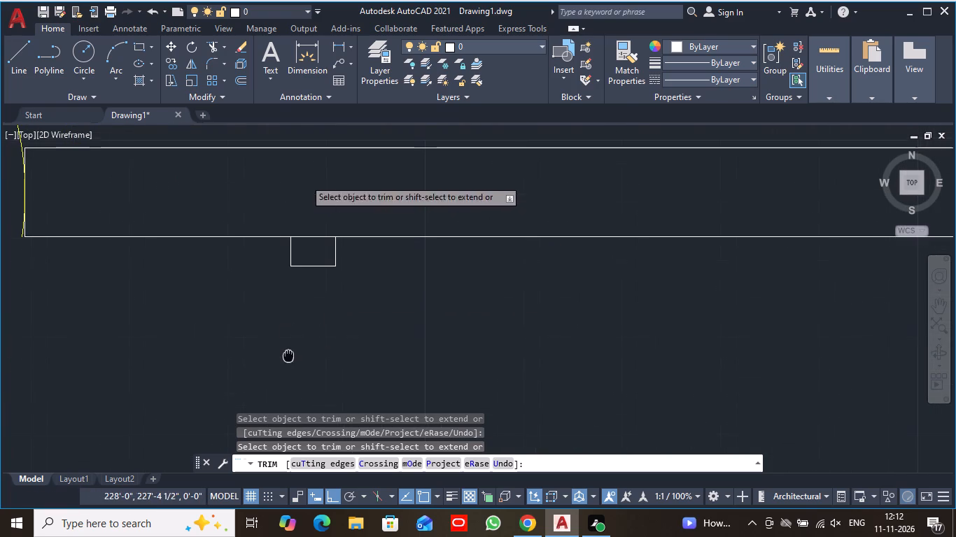
click(314, 237)
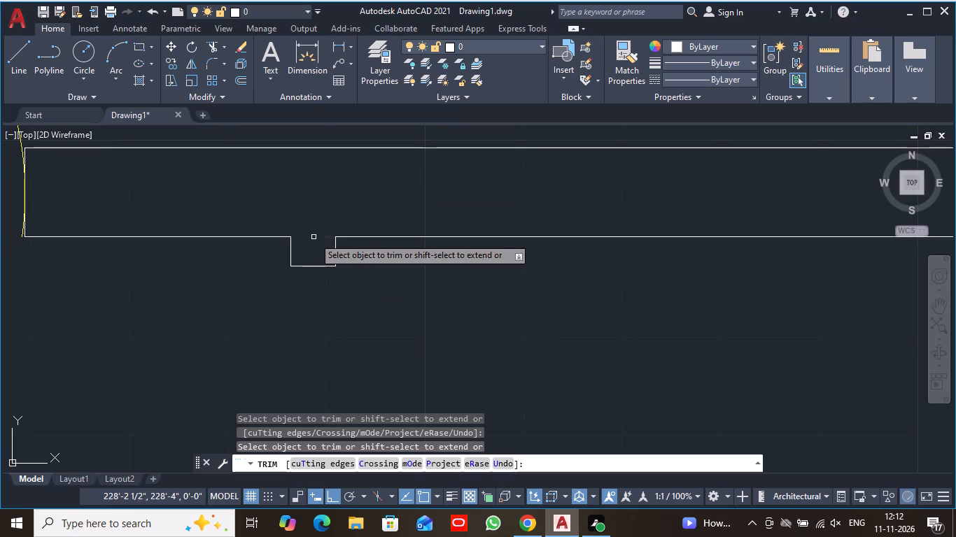
key(Escape)
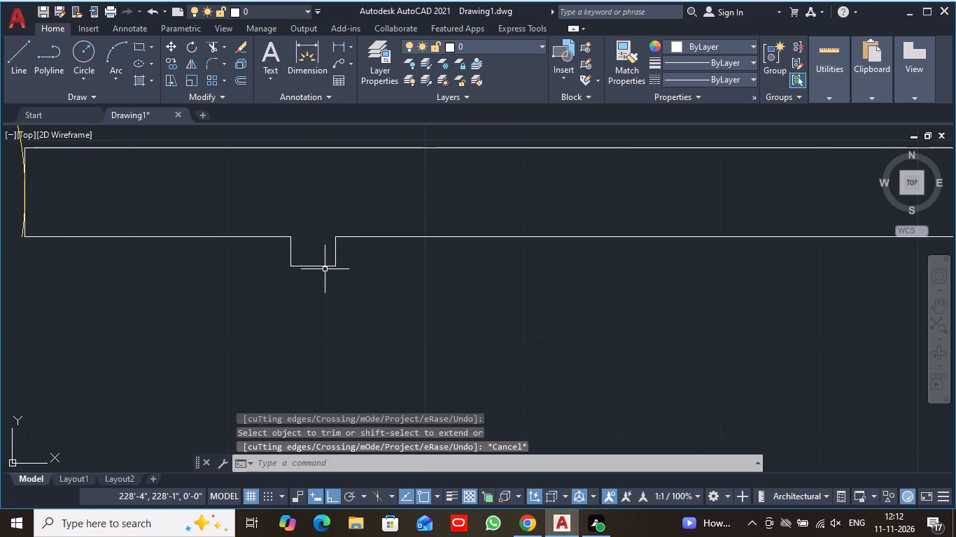
Extend the corridor's two southern wall lines and its northern wall line west to the outer face of the west wall.
scroll(325, 279, down, 3)
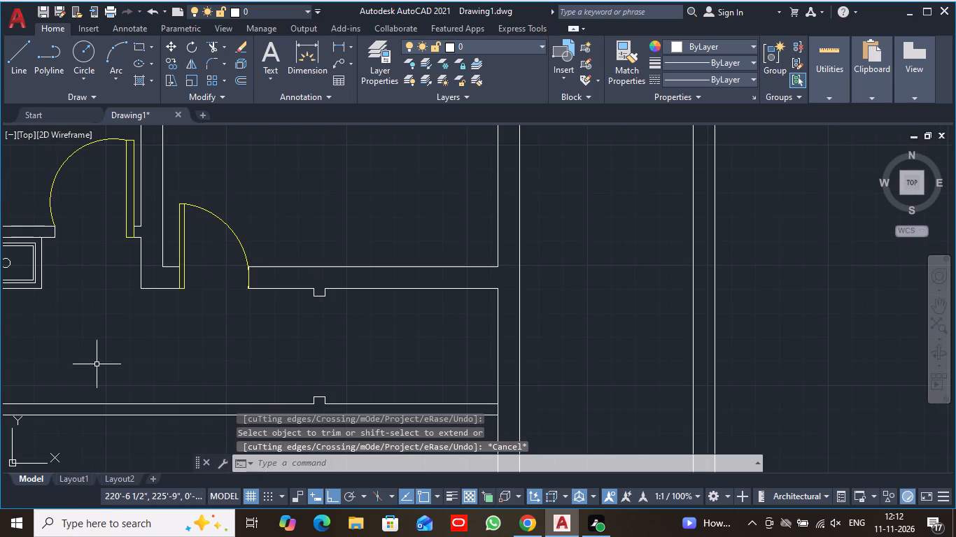
scroll(203, 366, down, 1)
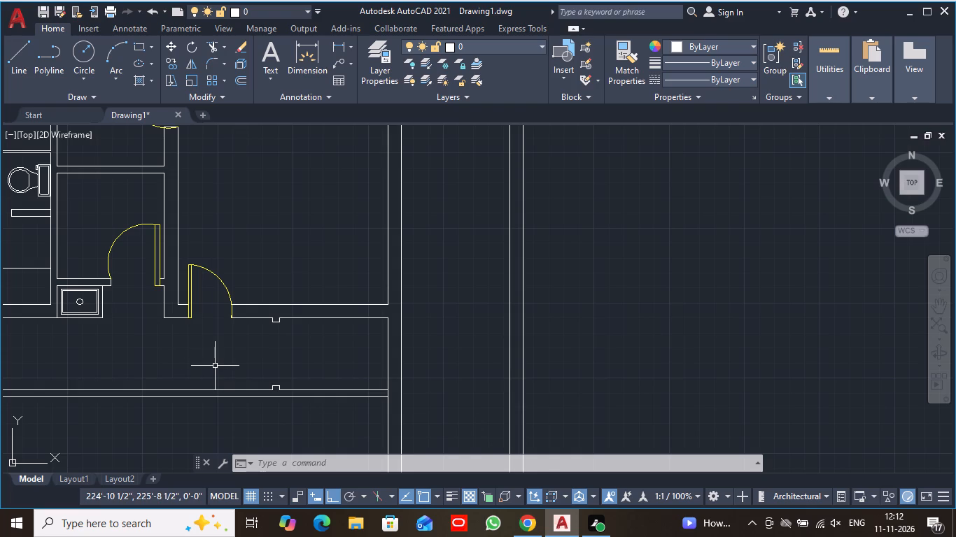
scroll(215, 366, down, 1)
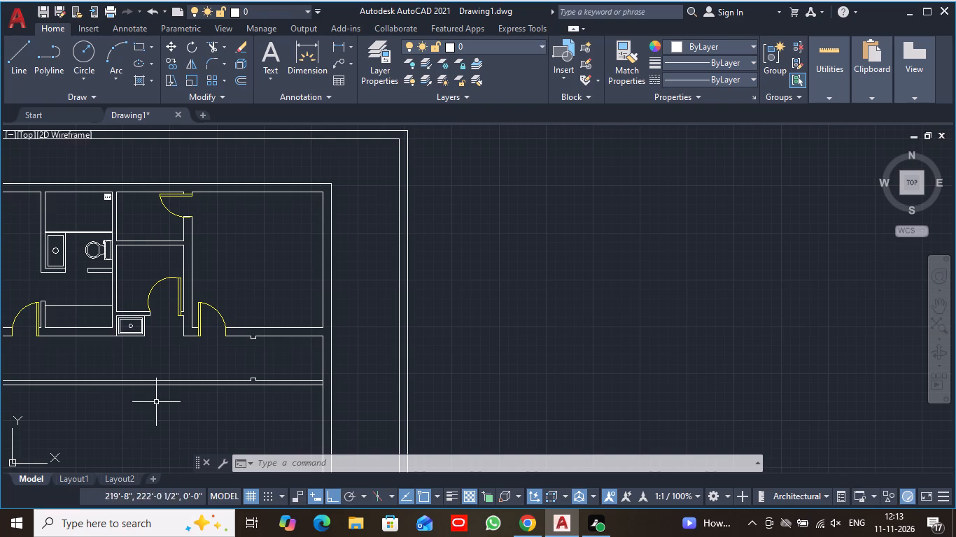
middle_drag(83, 407, 484, 331)
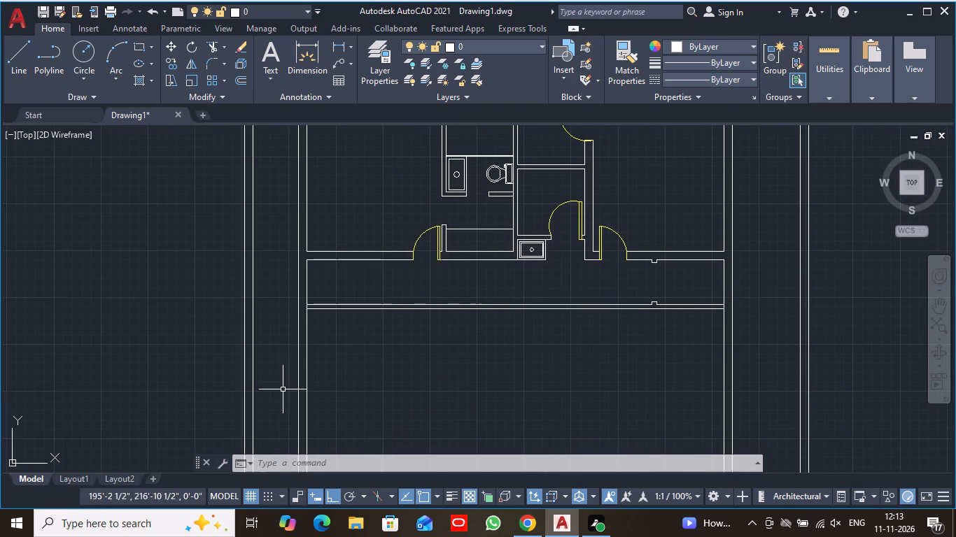
scroll(386, 405, up, 1)
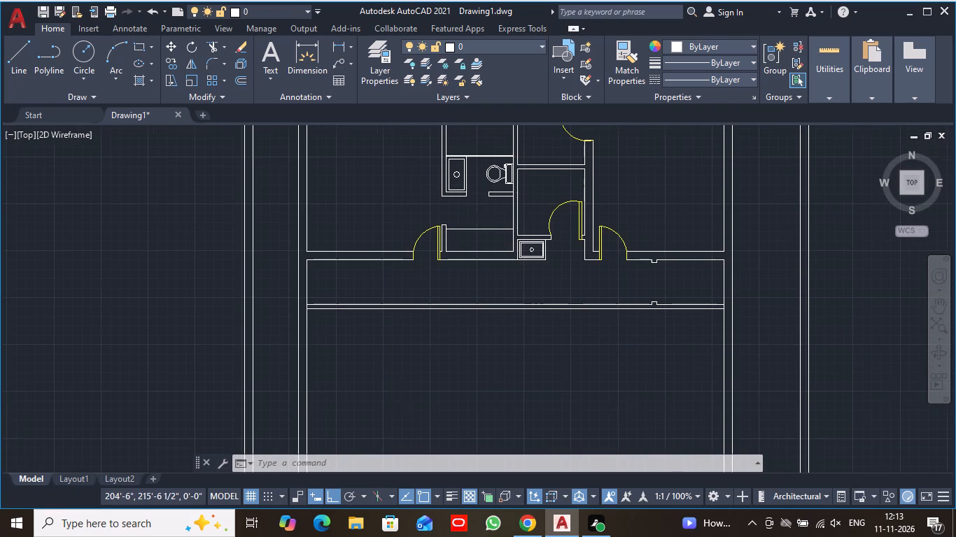
scroll(386, 405, up, 1)
middle_drag(279, 248, 299, 418)
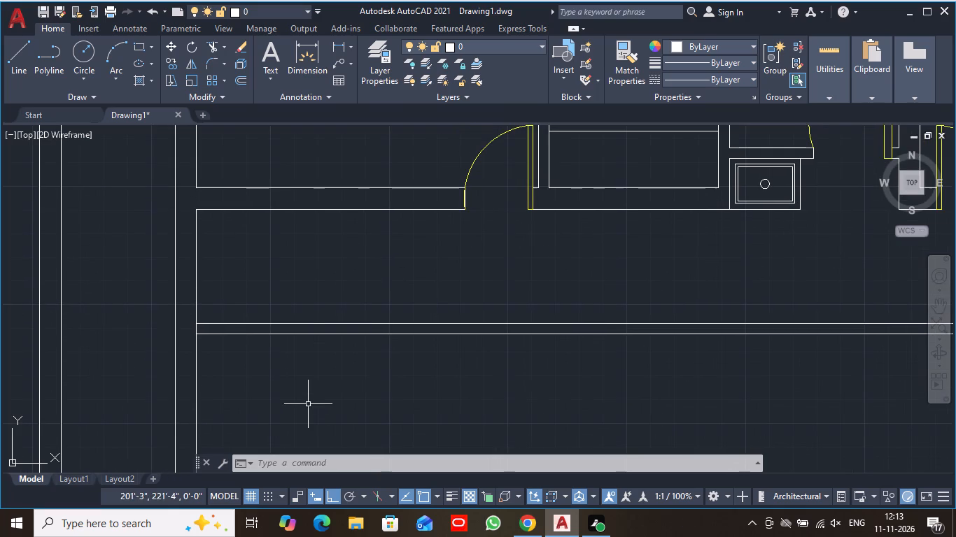
key(e)
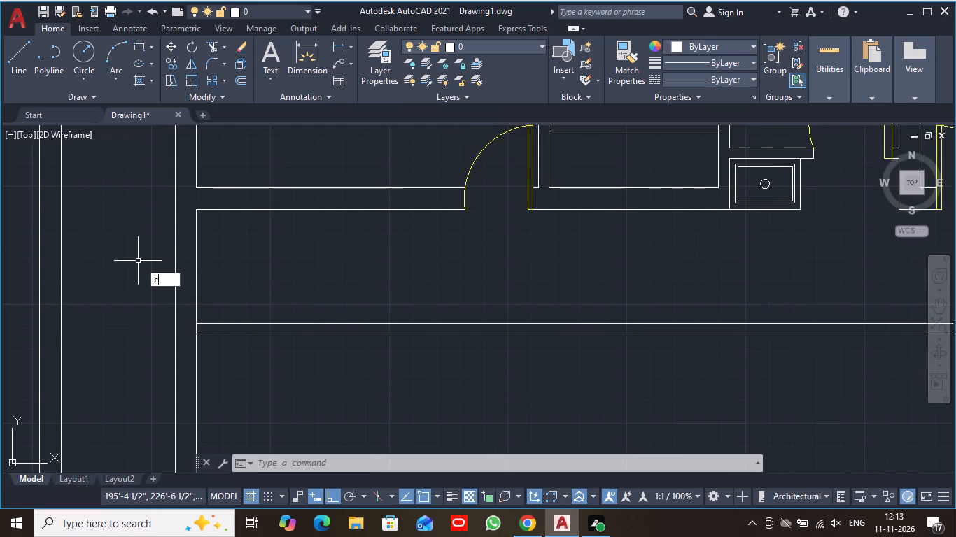
key(x)
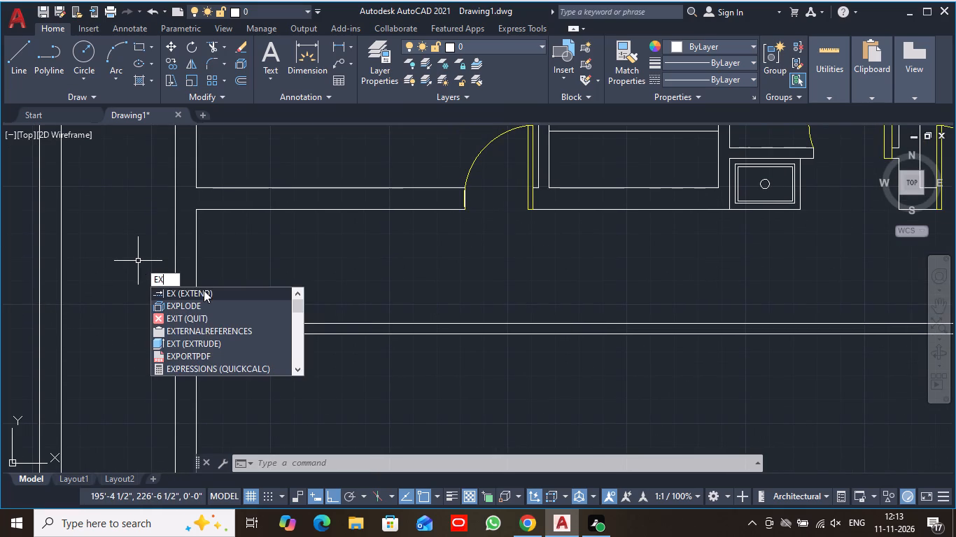
click(204, 290)
click(210, 324)
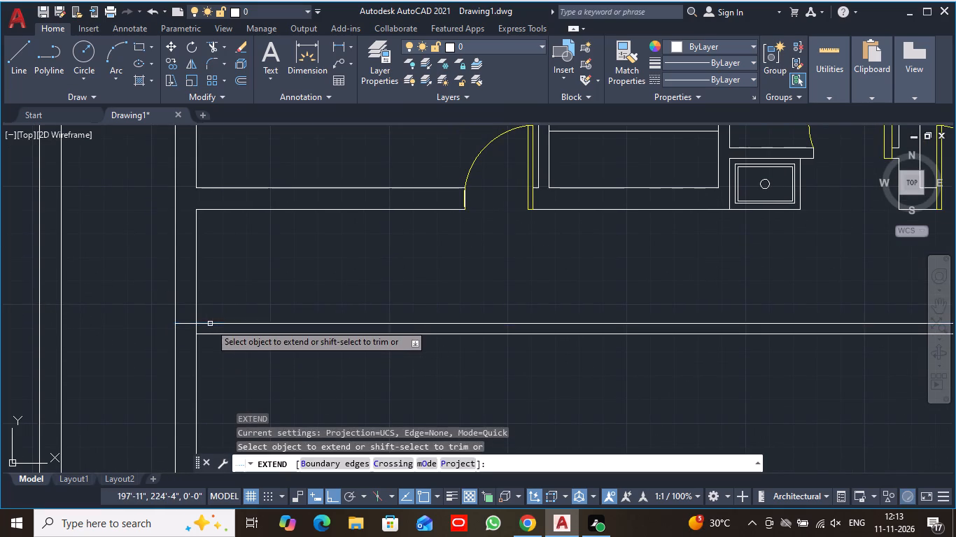
click(213, 334)
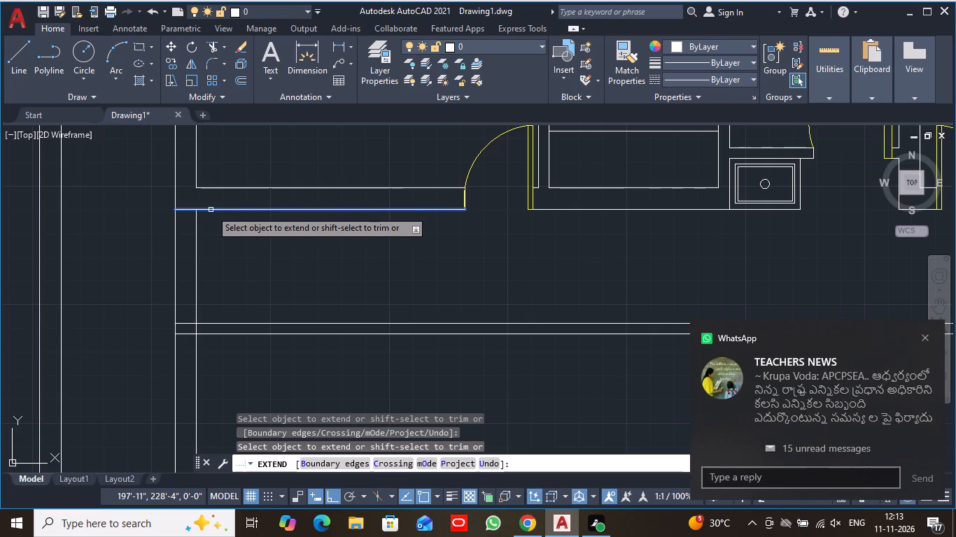
click(211, 210)
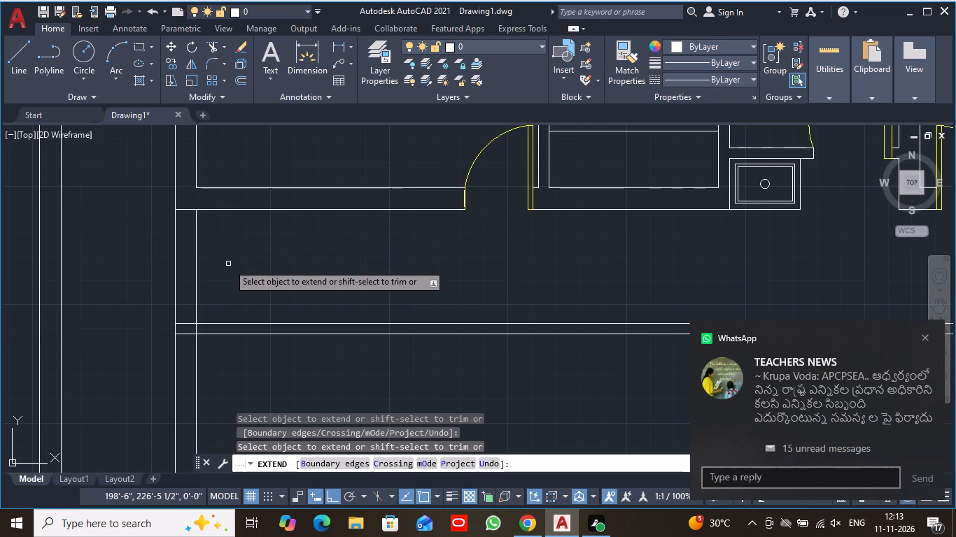
key(Escape)
Trim both faces of the west wall between the corridor's north and south wall lines to open its west end.
scroll(239, 274, down, 2)
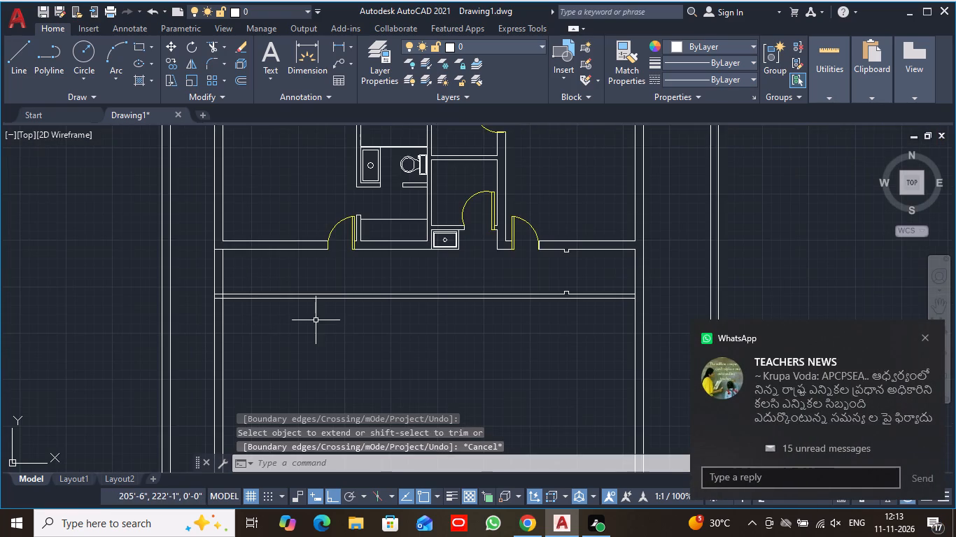
text(tr)
key(space)
scroll(297, 350, up, 2)
middle_drag(183, 274, 325, 434)
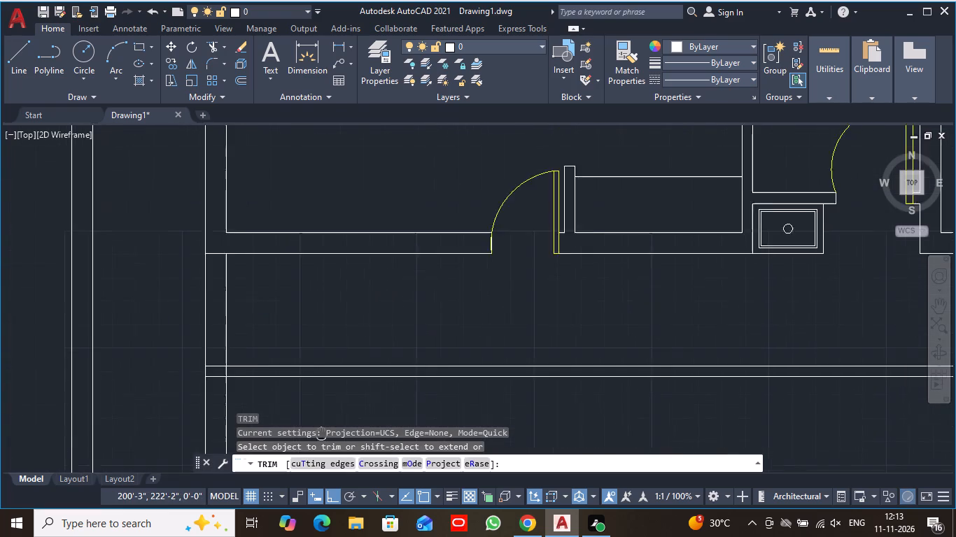
click(245, 295)
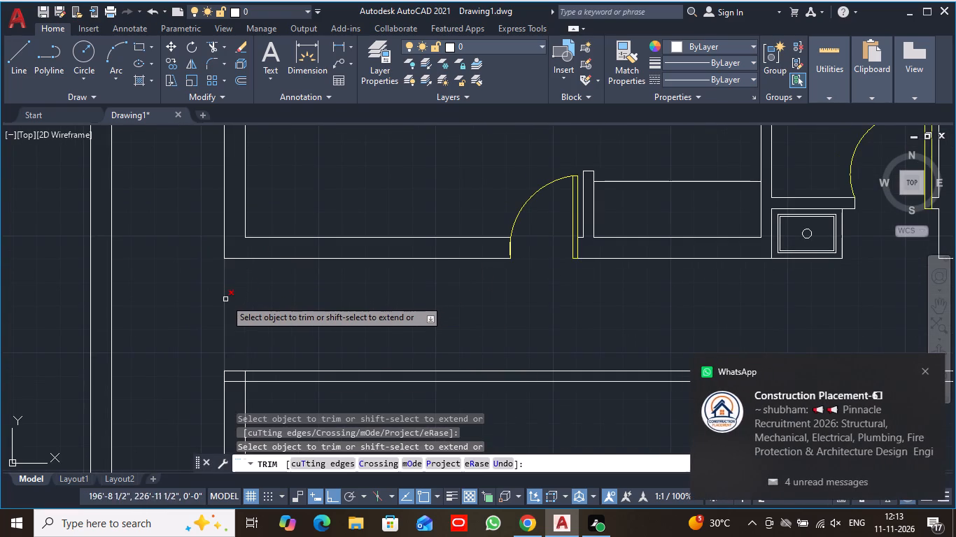
click(225, 299)
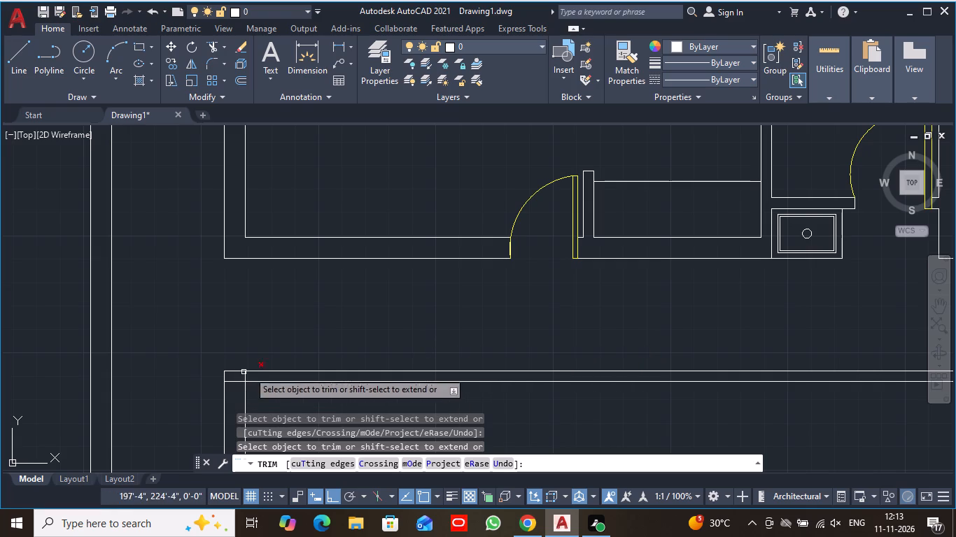
Trim both corridor south wall lines between the west wall and the small east room's doorway.
click(307, 371)
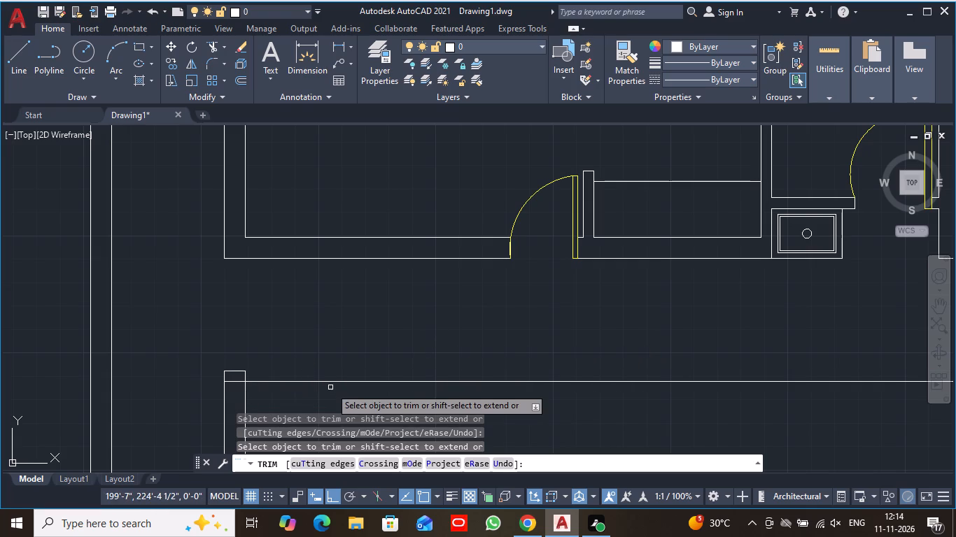
click(330, 382)
scroll(340, 371, down, 4)
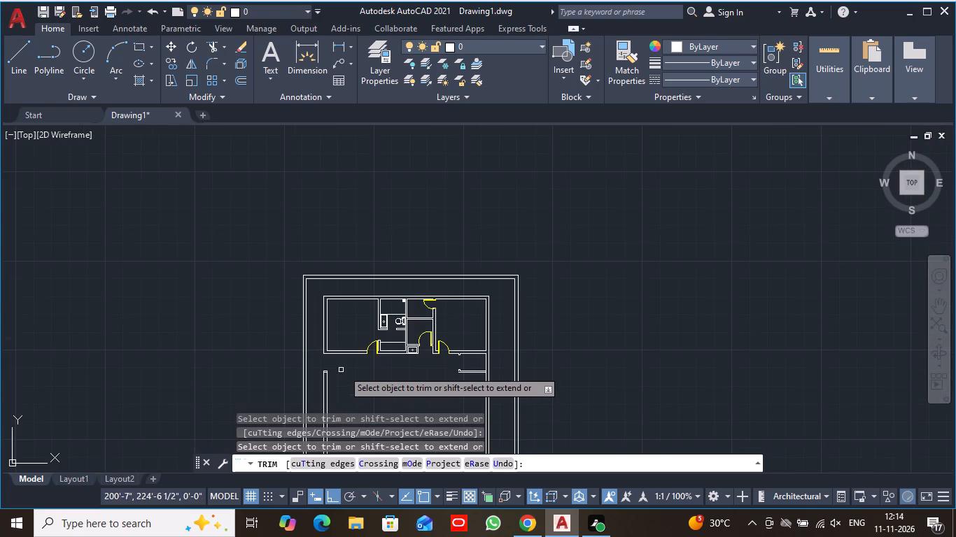
middle_drag(367, 385, 334, 224)
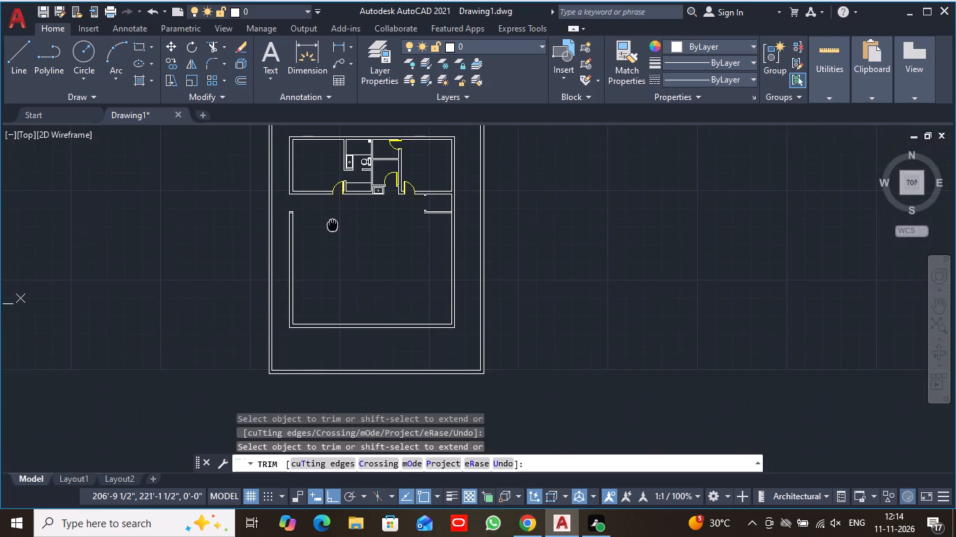
middle_drag(334, 224, 337, 223)
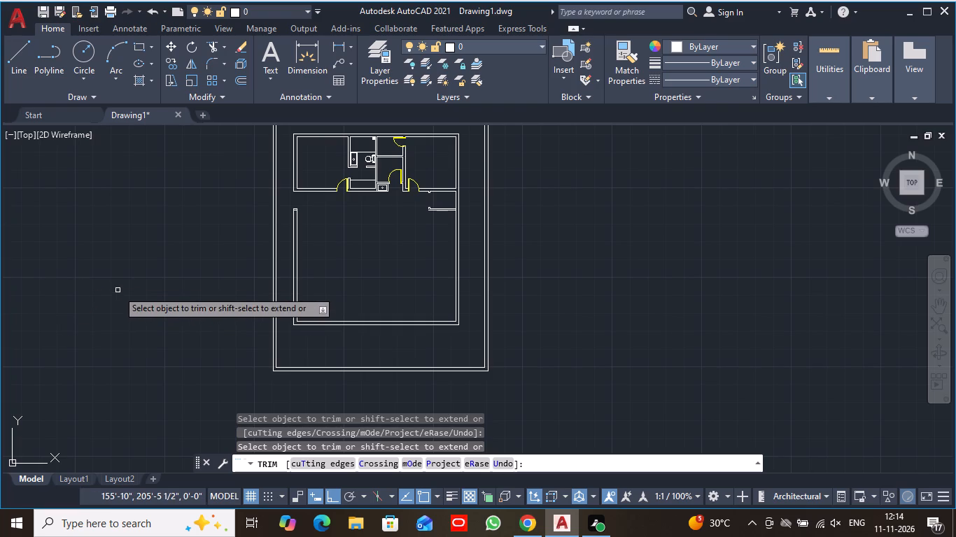
key(Escape)
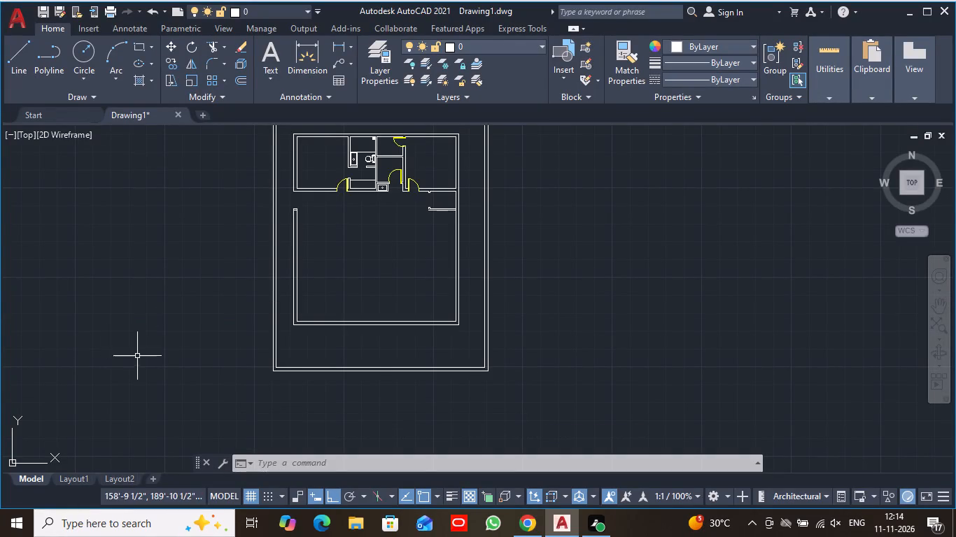
Draw a line 3' east from the west wall's inner face at its upper end's lower cross line, continuing about 17' south.
scroll(372, 279, up, 1)
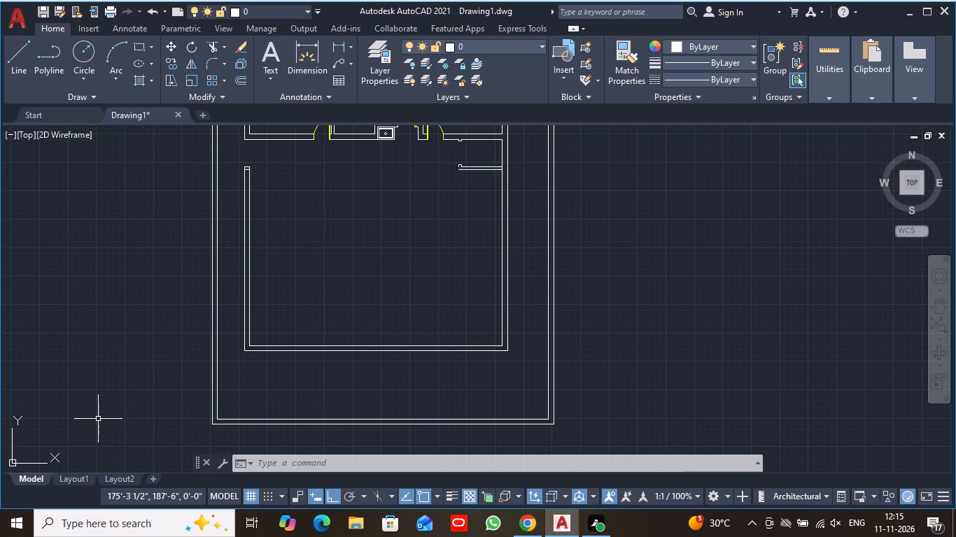
scroll(90, 426, up, 2)
middle_drag(426, 213, 157, 524)
scroll(300, 345, down, 2)
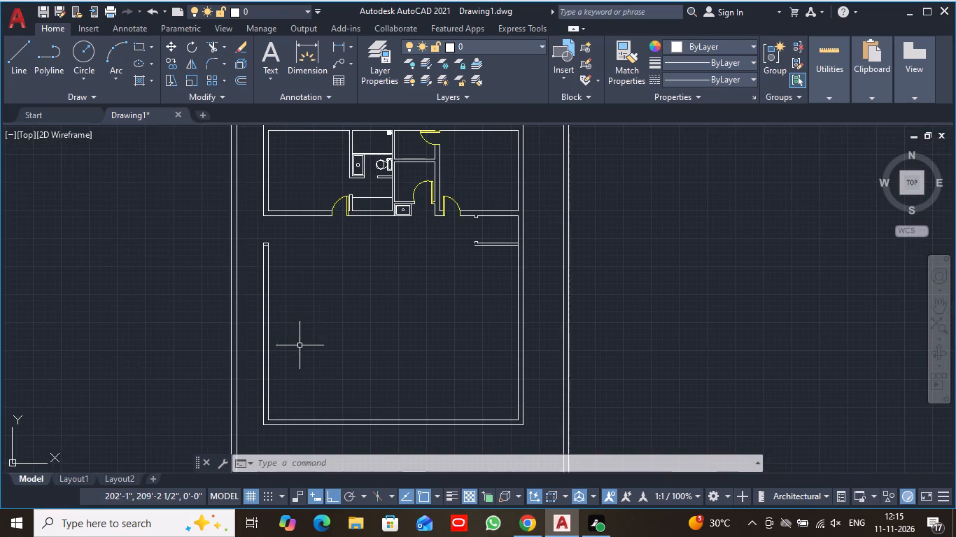
middle_drag(307, 300, 197, 364)
scroll(171, 339, up, 3)
middle_drag(167, 322, 259, 275)
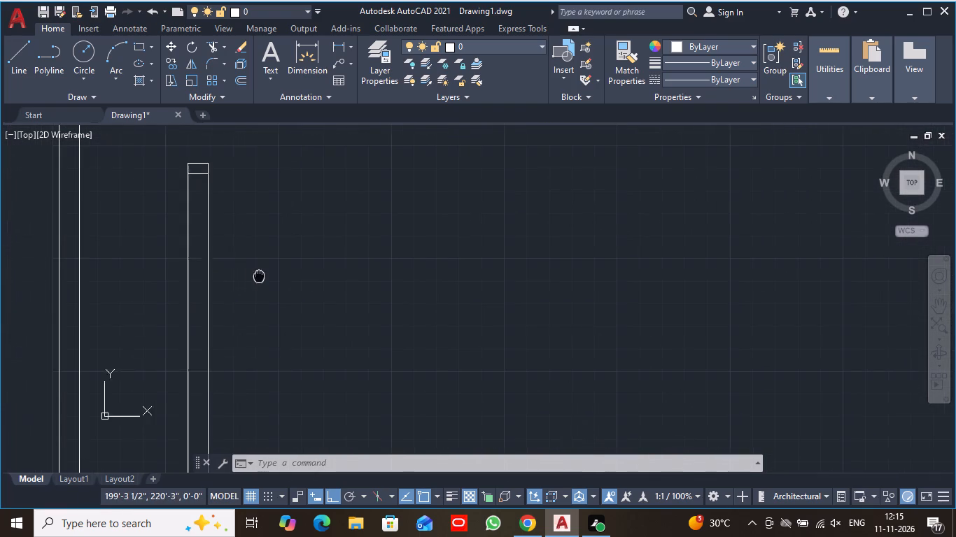
click(19, 57)
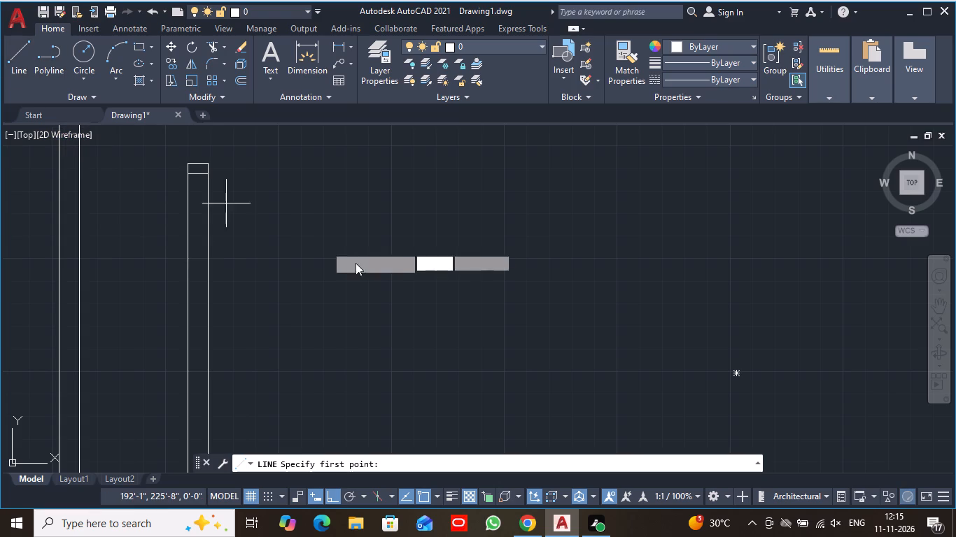
click(206, 173)
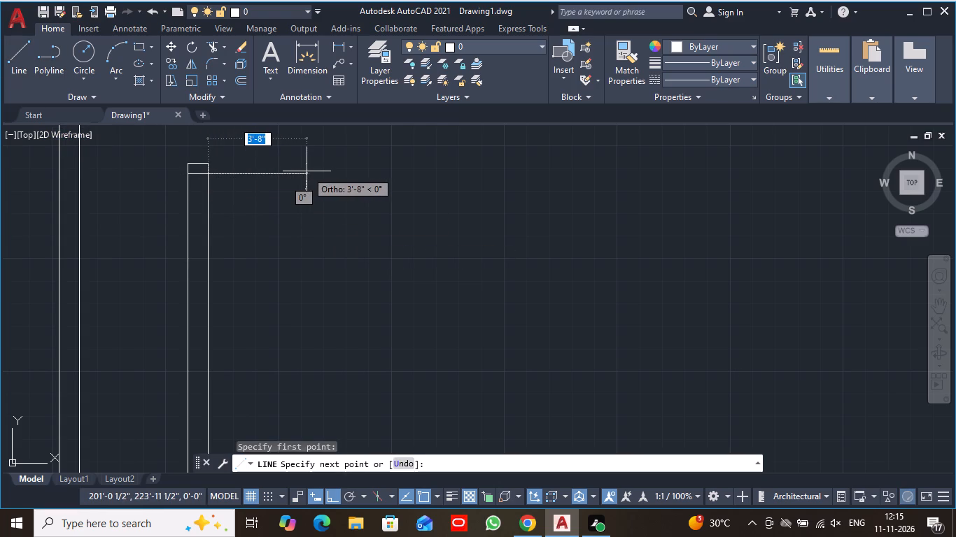
key(3)
key(apostrophe)
key(Return)
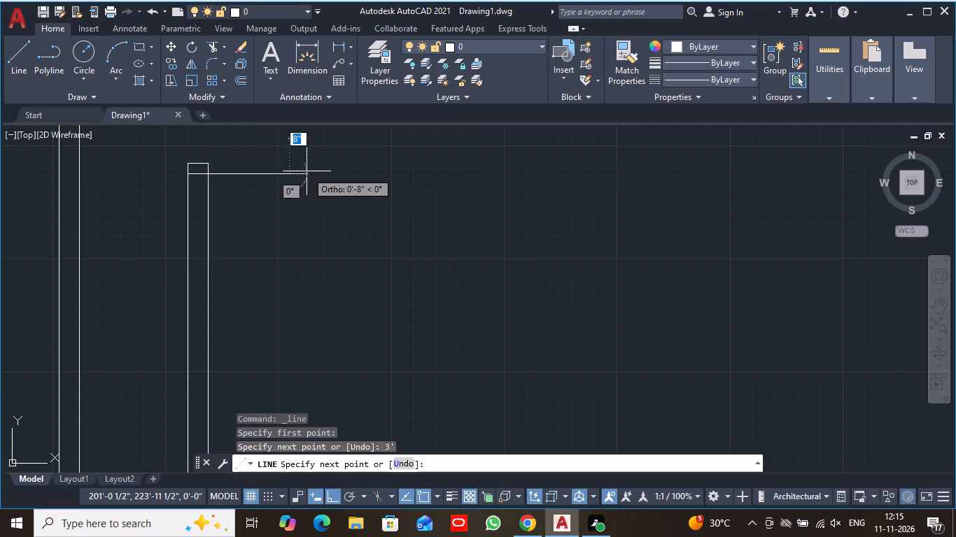
scroll(325, 327, up, 3)
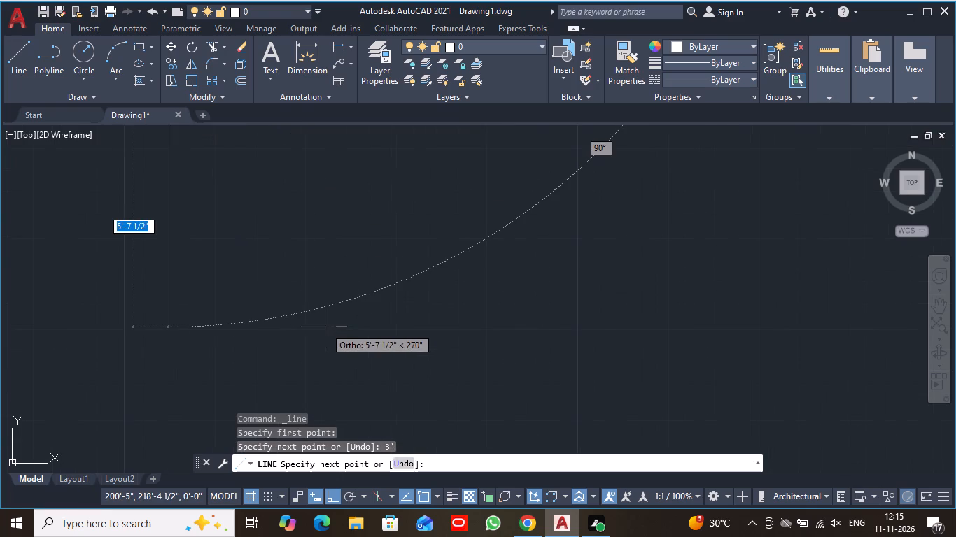
scroll(325, 327, down, 3)
middle_drag(325, 327, 360, 309)
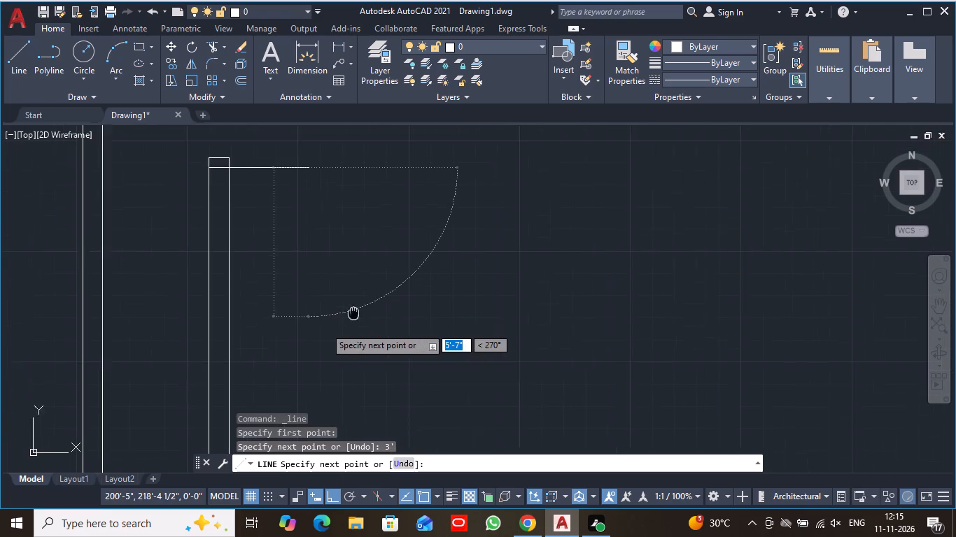
middle_drag(360, 309, 366, 306)
scroll(366, 306, down, 3)
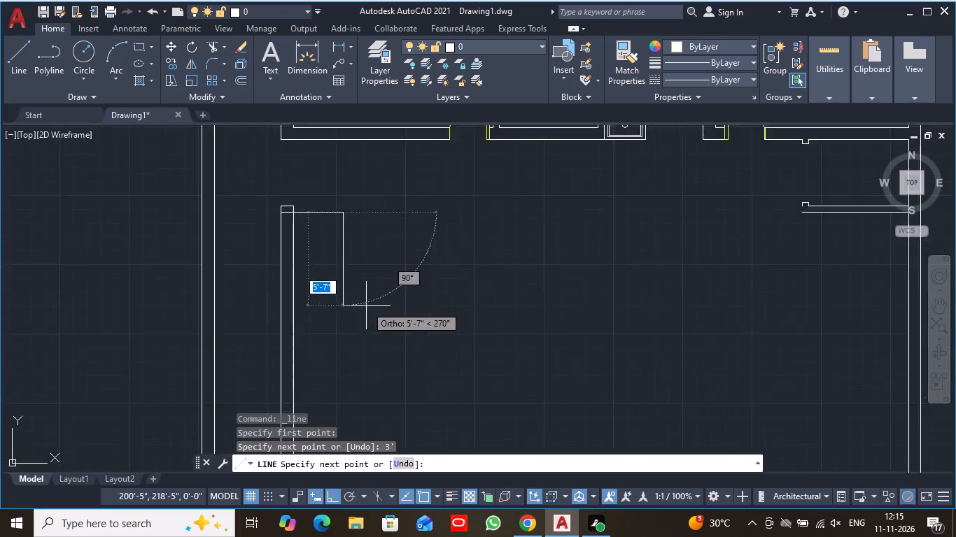
scroll(366, 306, down, 1)
click(379, 354)
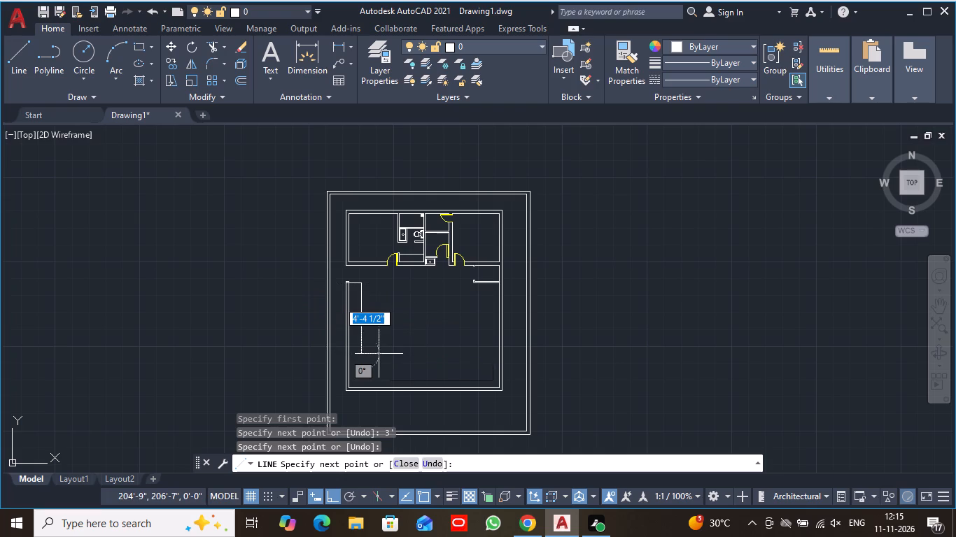
key(Escape)
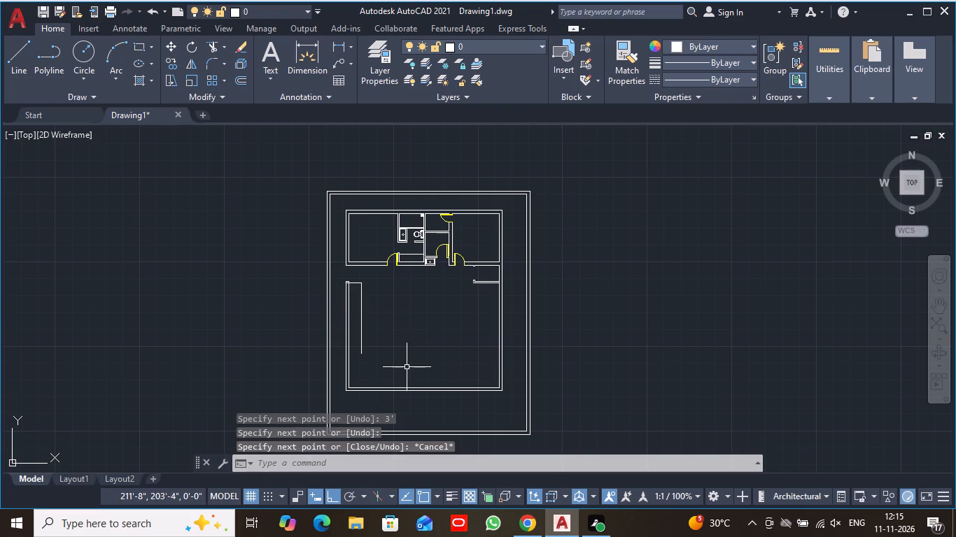
Offset the 3' line at the west wall's upper end 10" south as the first stair tread.
middle_drag(391, 364, 246, 343)
scroll(215, 320, up, 1)
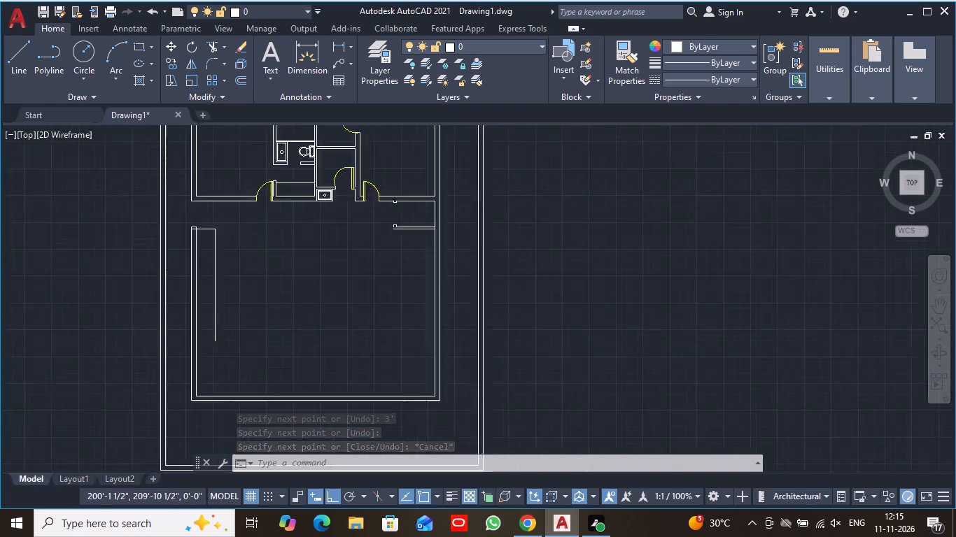
scroll(215, 320, up, 2)
scroll(243, 303, down, 1)
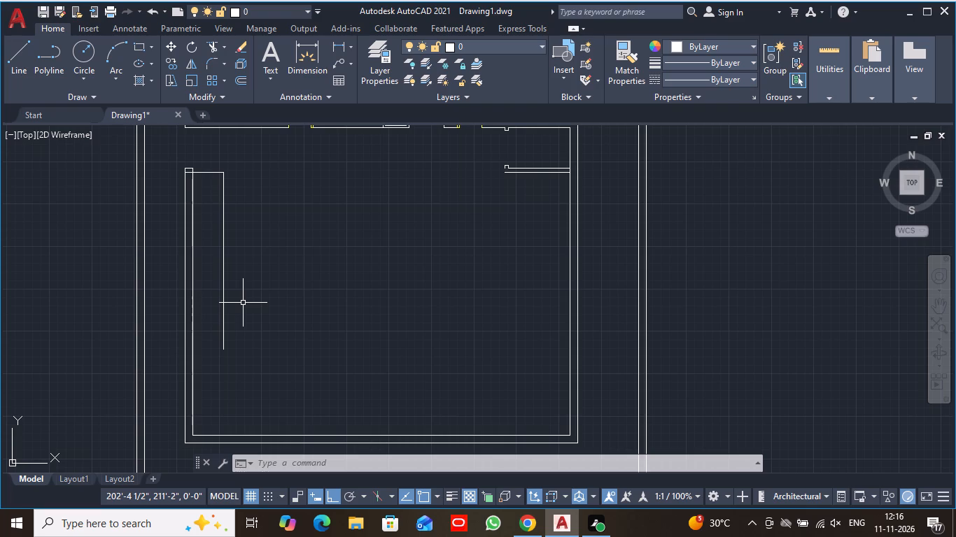
click(235, 79)
key(o)
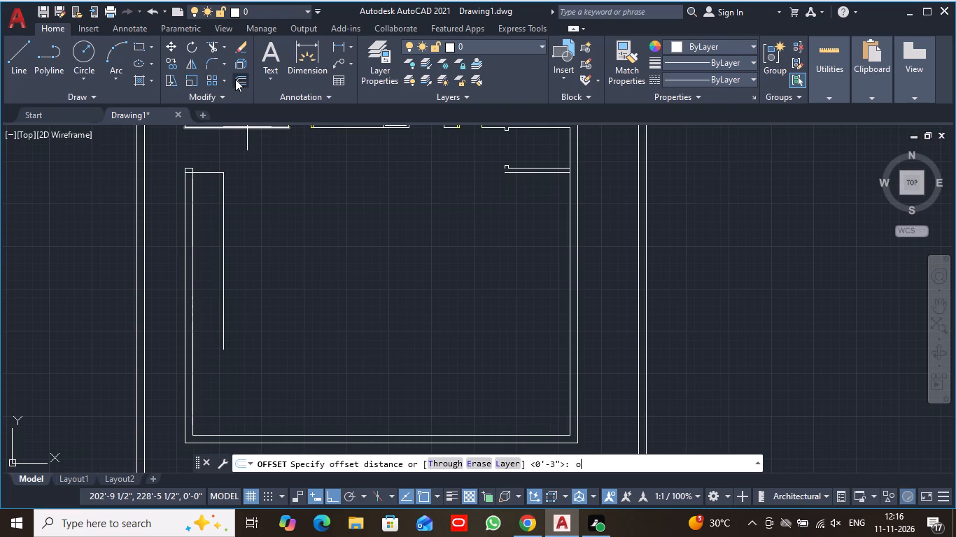
text(ff)
key(BackSpace)
key(BackSpace)
key(BackSpace)
text(10)
key(shift+quotedbl)
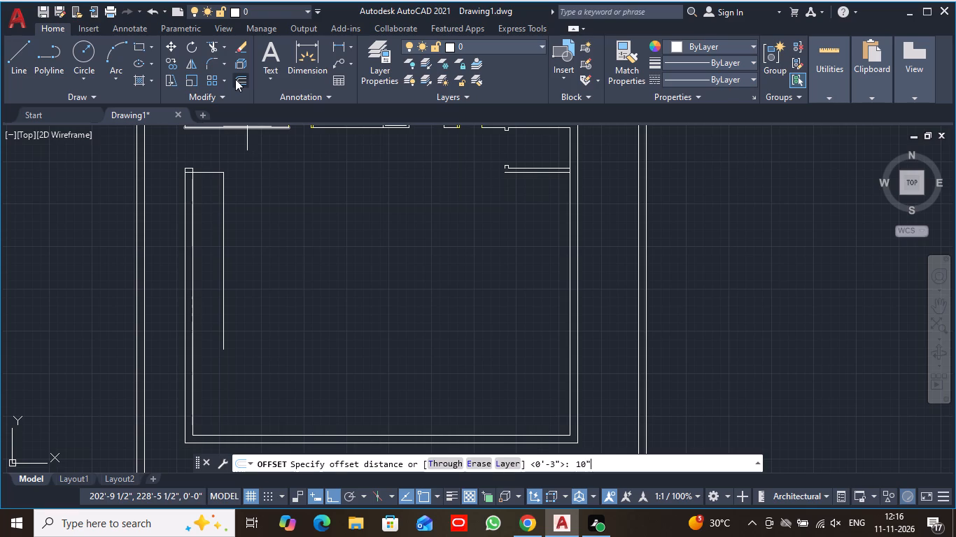
key(Return)
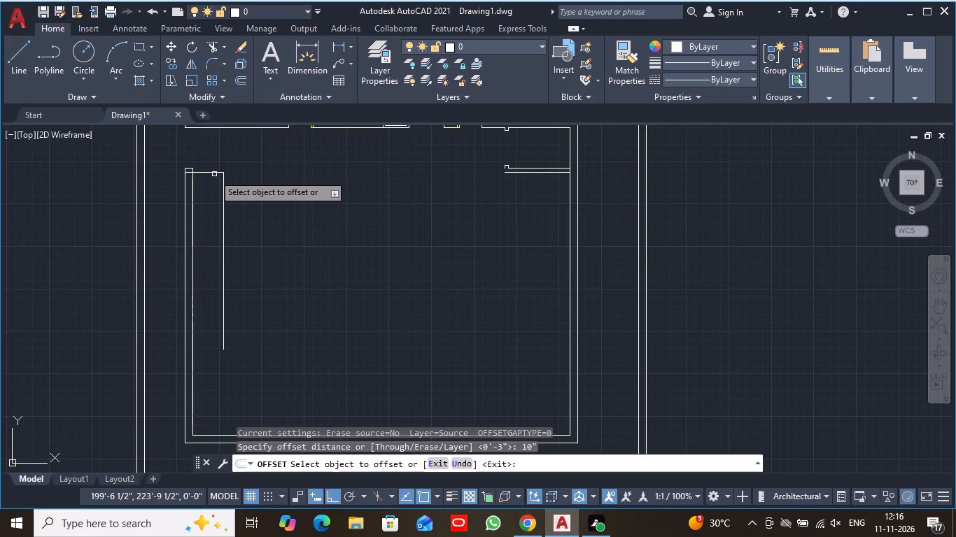
click(204, 173)
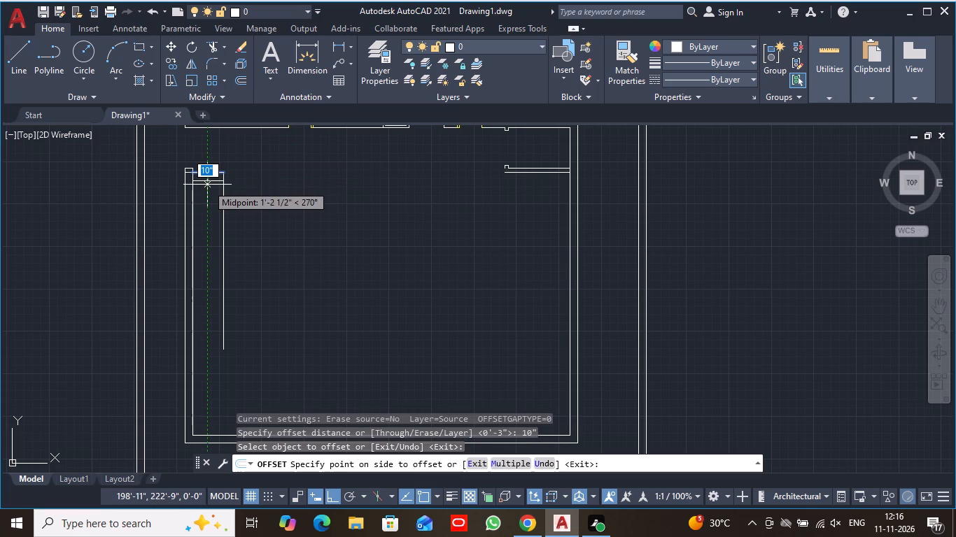
click(207, 185)
Continue offsetting the newest tread line south at 10" spacing until four more treads are added beside the west wall.
click(211, 182)
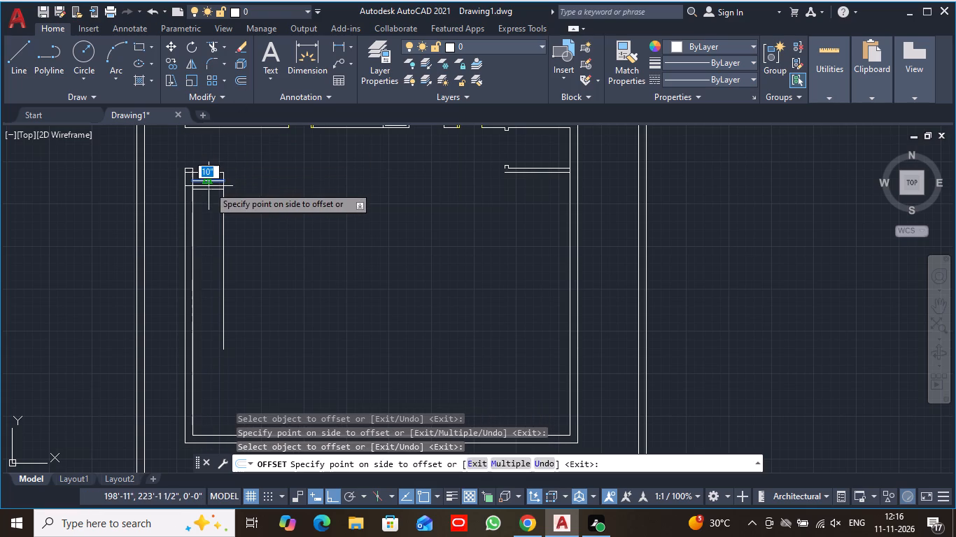
click(209, 186)
scroll(212, 198, up, 2)
middle_drag(212, 198, 242, 229)
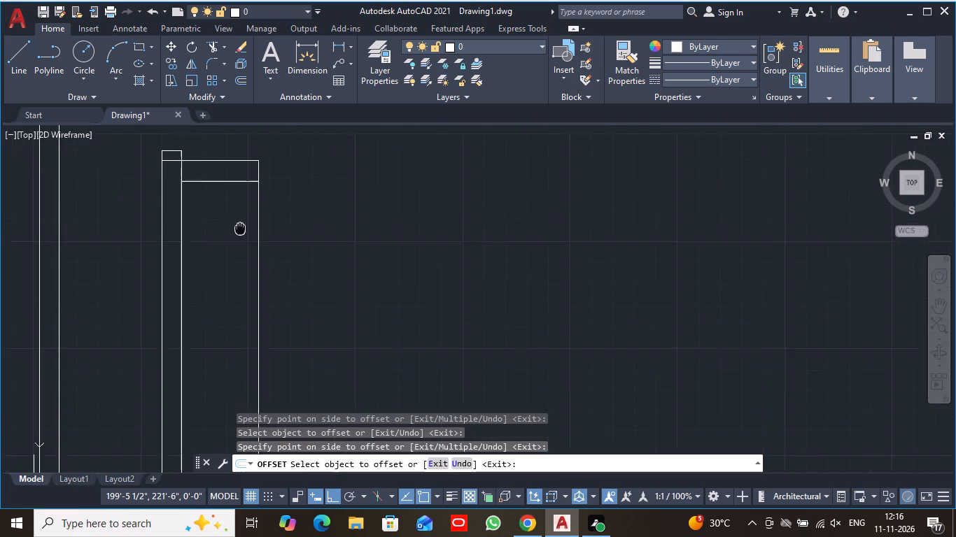
middle_drag(242, 229, 243, 231)
click(231, 189)
click(227, 206)
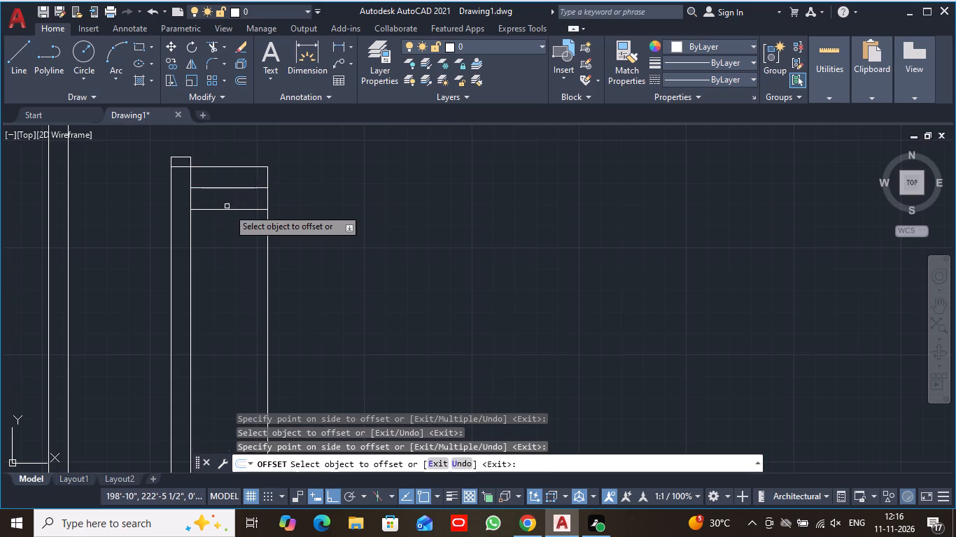
click(230, 210)
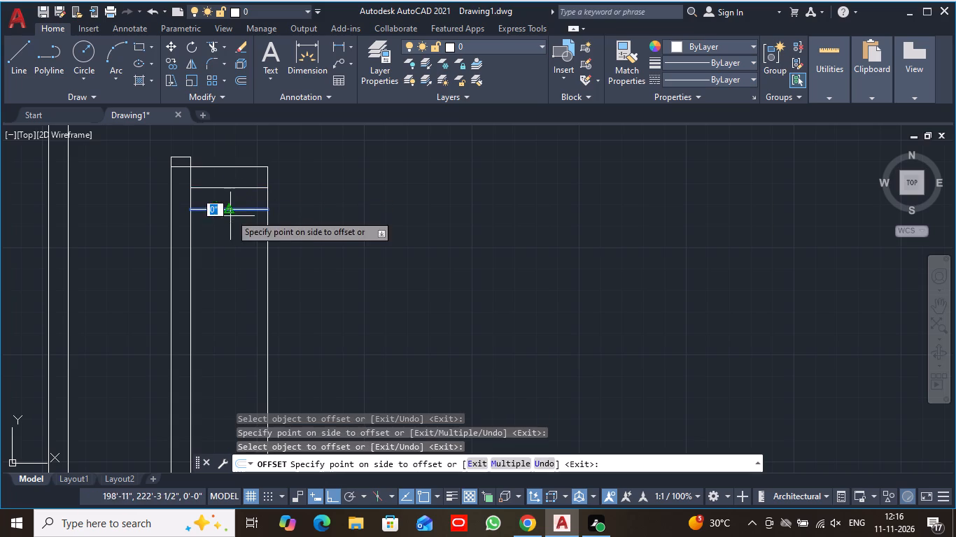
click(230, 224)
click(226, 232)
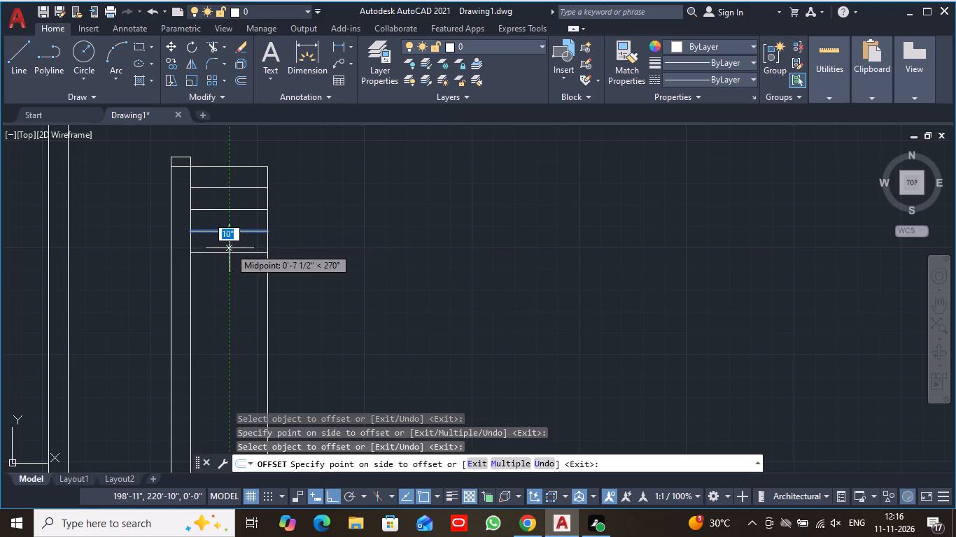
click(230, 248)
click(232, 253)
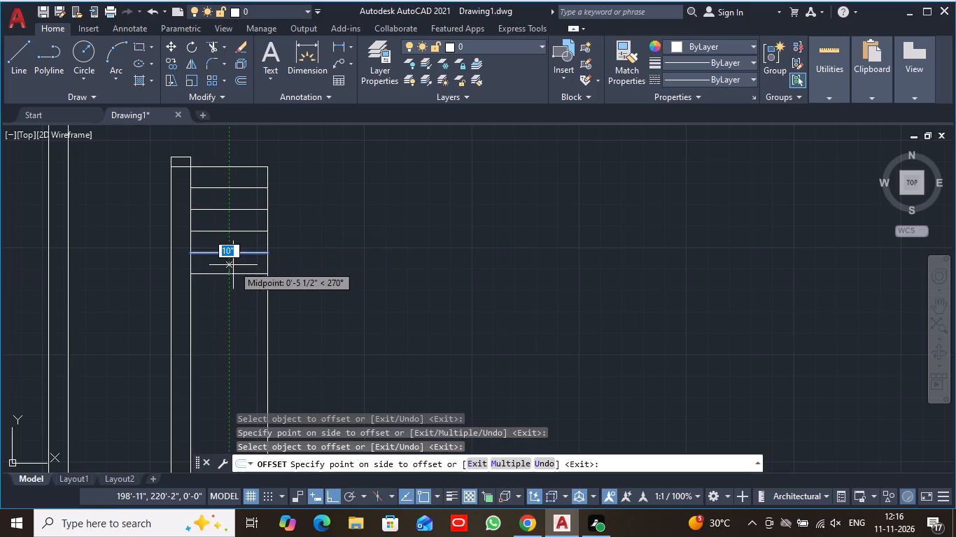
click(233, 265)
key(Escape)
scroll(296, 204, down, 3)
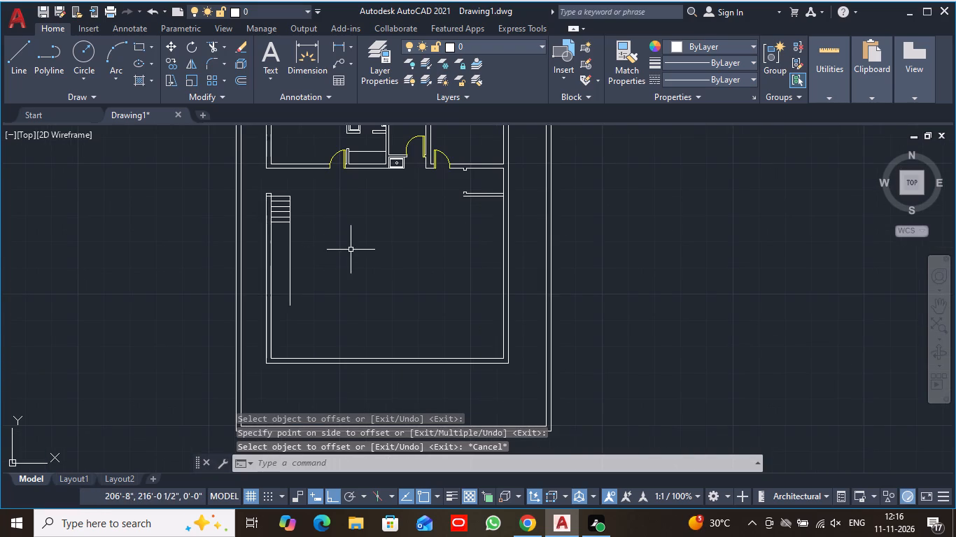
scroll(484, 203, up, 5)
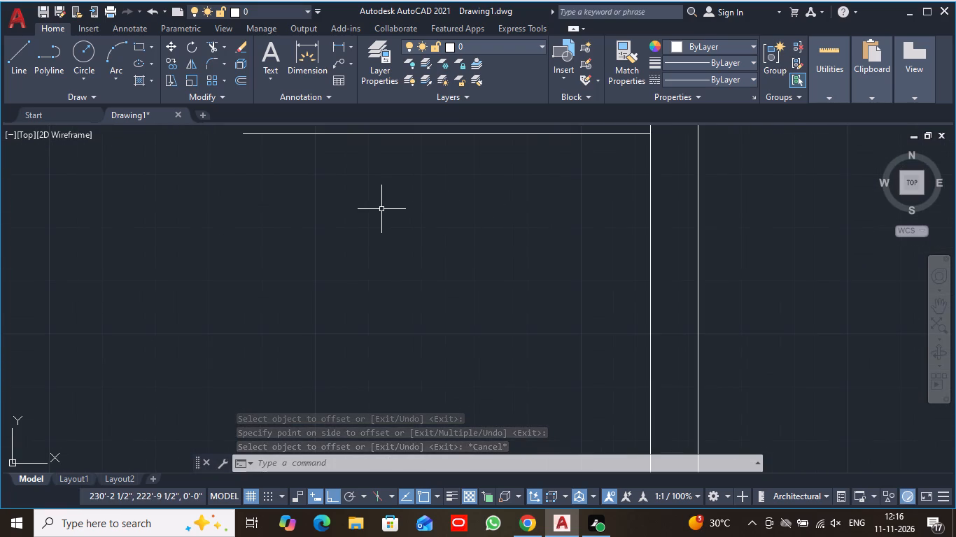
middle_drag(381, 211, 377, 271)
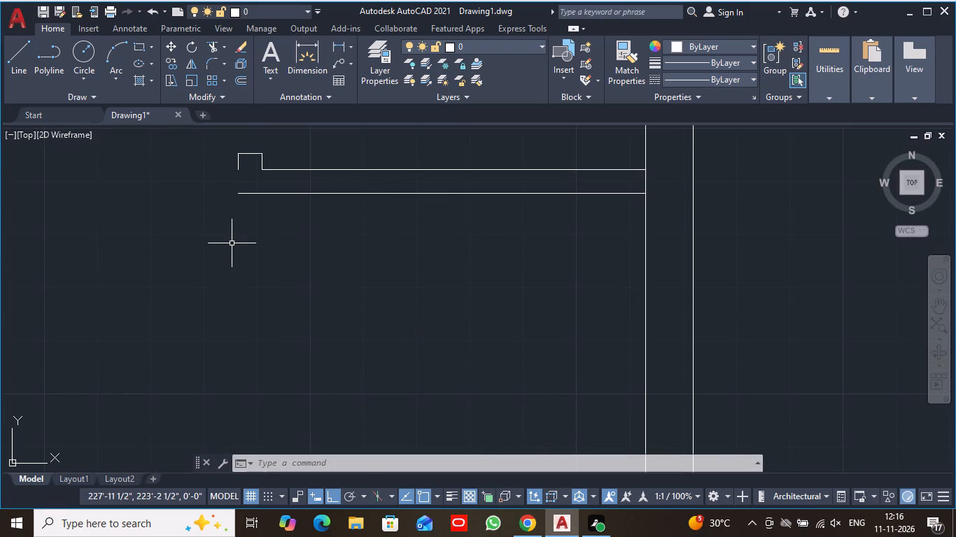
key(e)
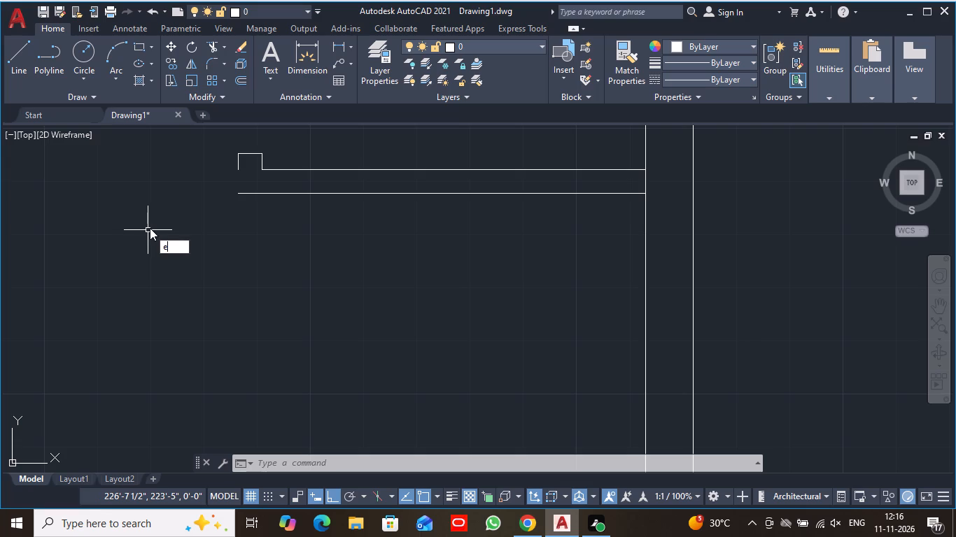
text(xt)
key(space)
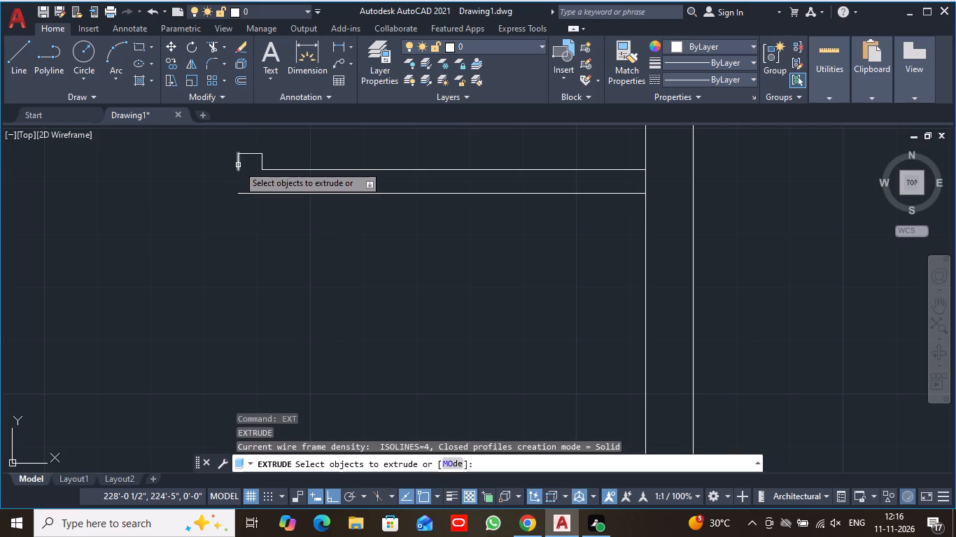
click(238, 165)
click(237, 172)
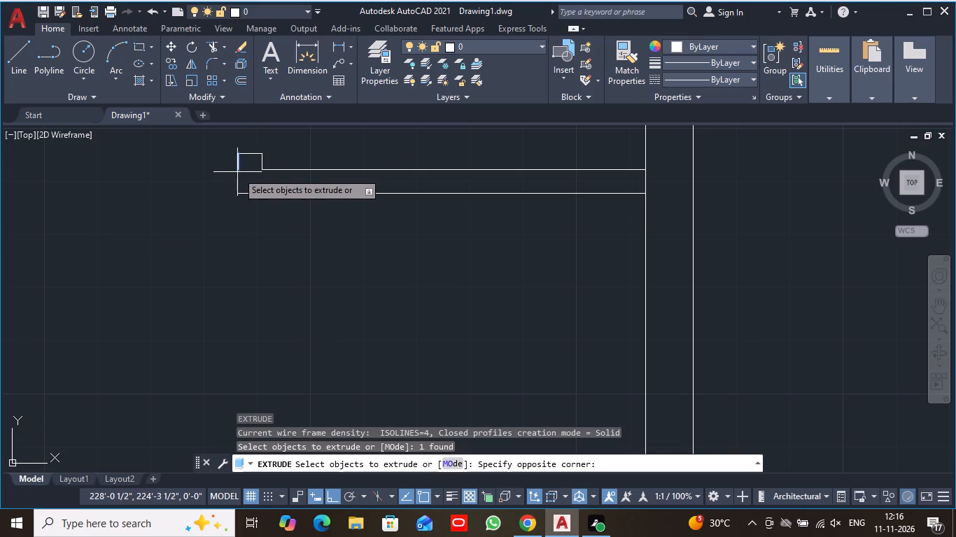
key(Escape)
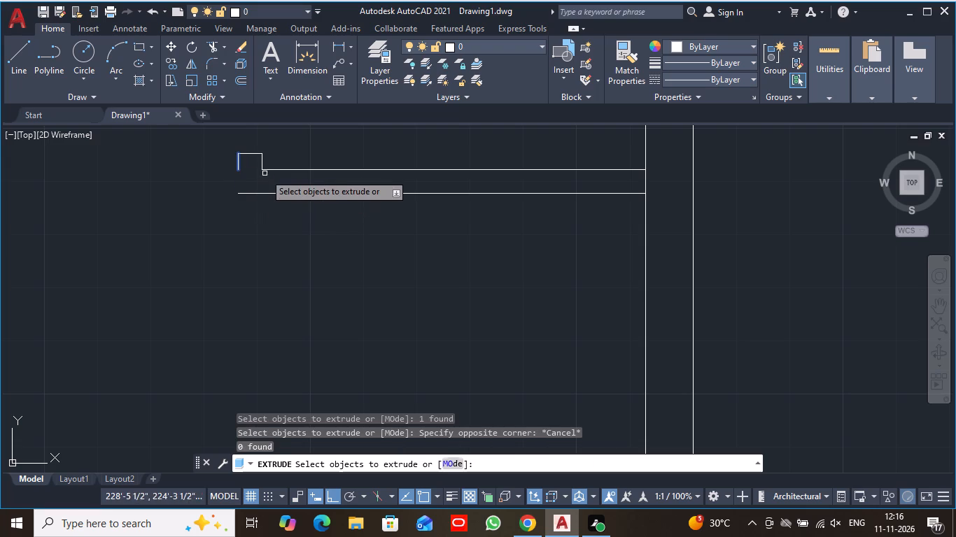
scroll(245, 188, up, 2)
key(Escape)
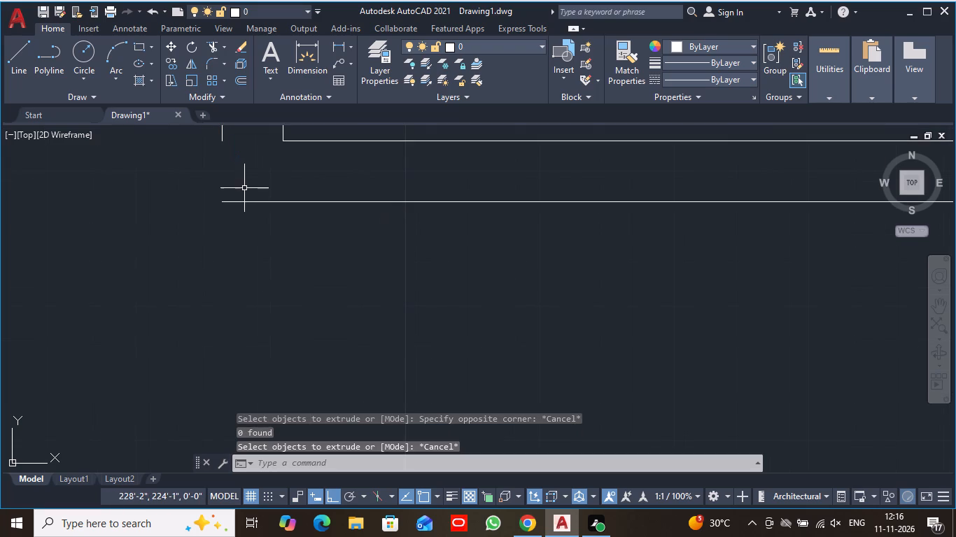
Fillet the open jamb line with the lower south wall line of the small east room to close the wall end squarely.
middle_drag(240, 170, 237, 266)
scroll(245, 261, up, 2)
scroll(245, 261, down, 1)
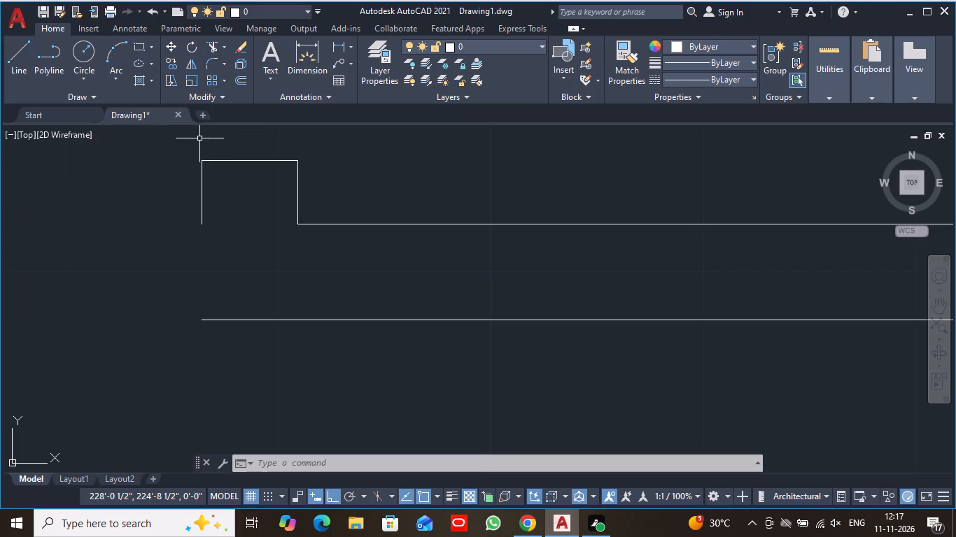
text(fi)
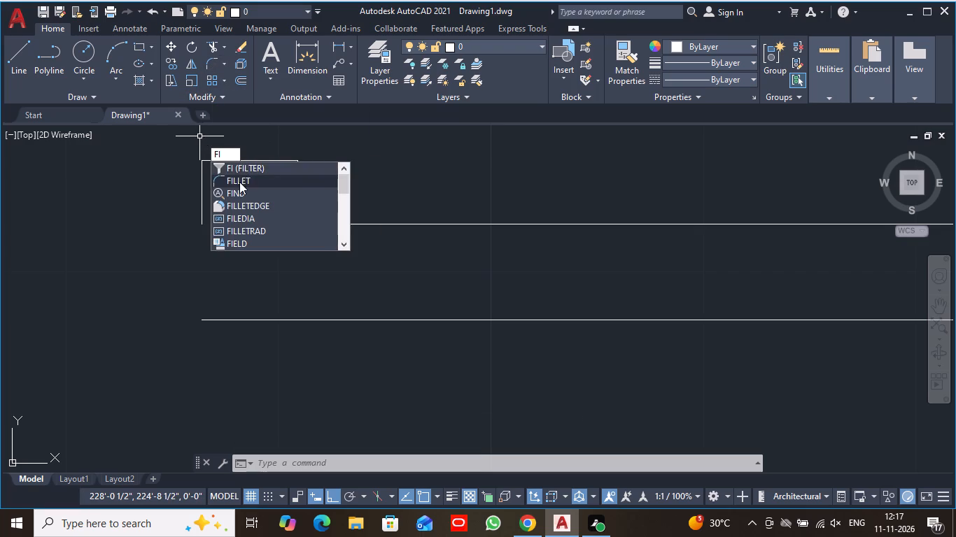
click(238, 182)
click(202, 222)
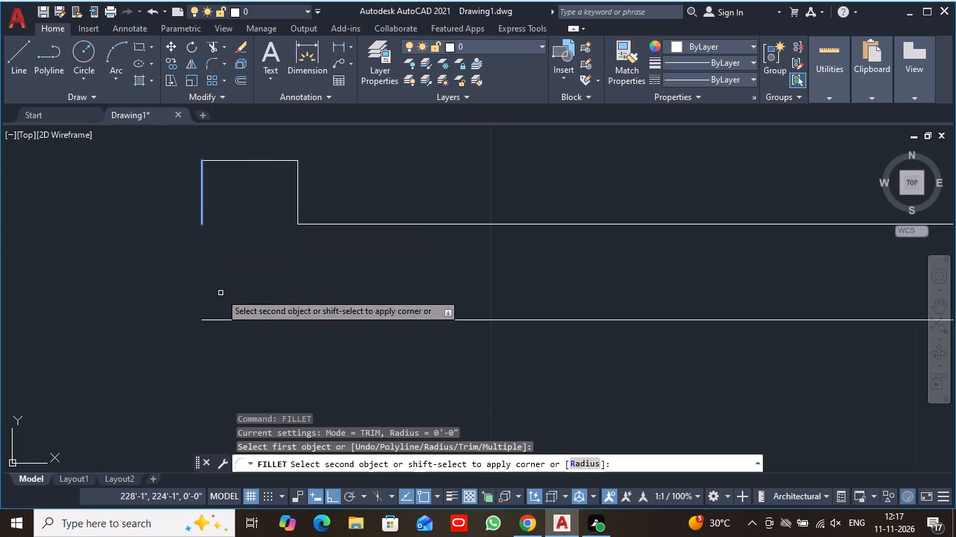
click(211, 320)
scroll(240, 248, down, 1)
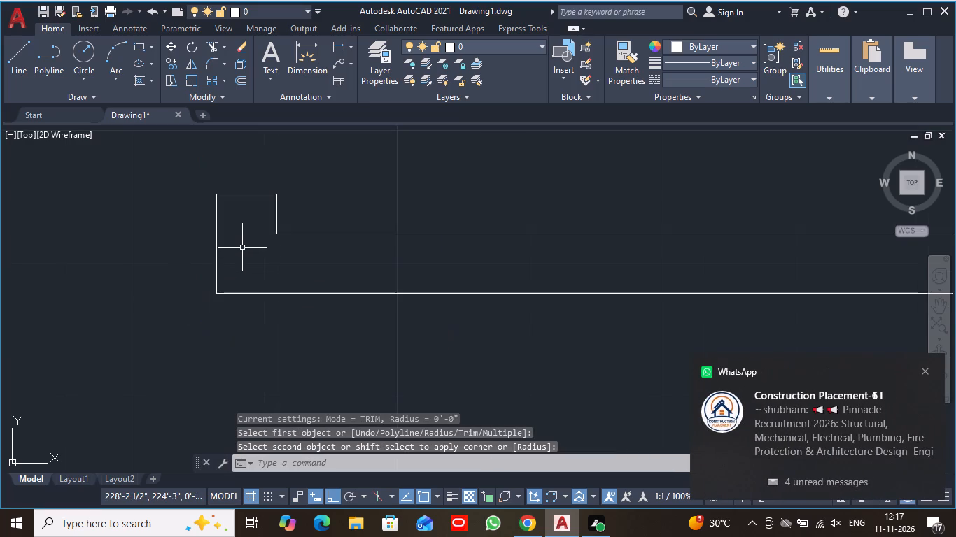
key(Escape)
Move the staircase's long outer side line about 10 1/2" east, away from the west wall.
scroll(245, 243, down, 5)
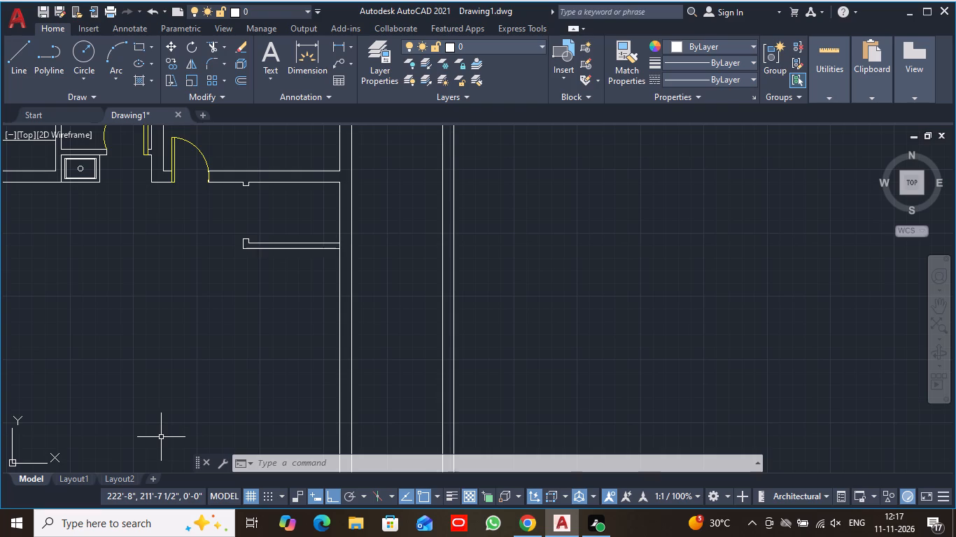
scroll(160, 440, down, 2)
middle_drag(99, 393, 210, 341)
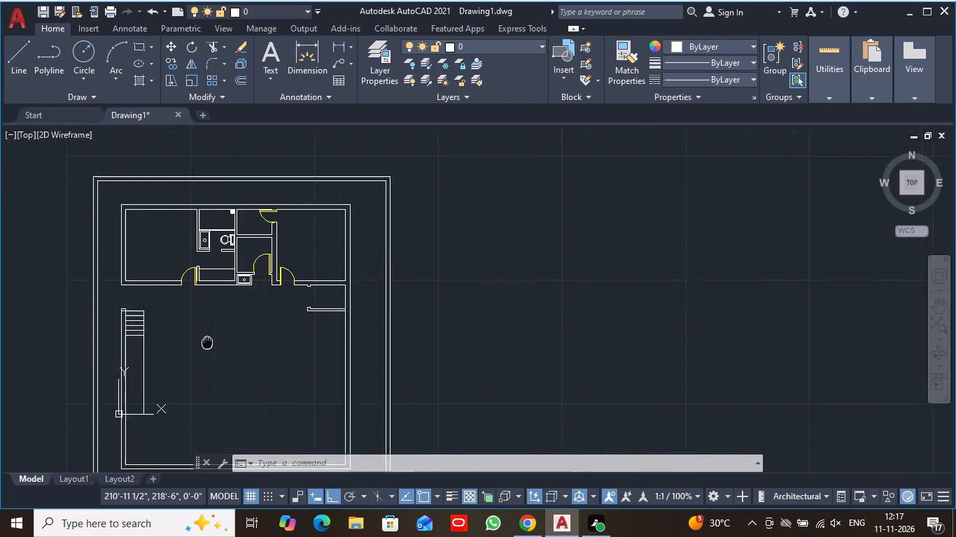
middle_drag(210, 341, 234, 321)
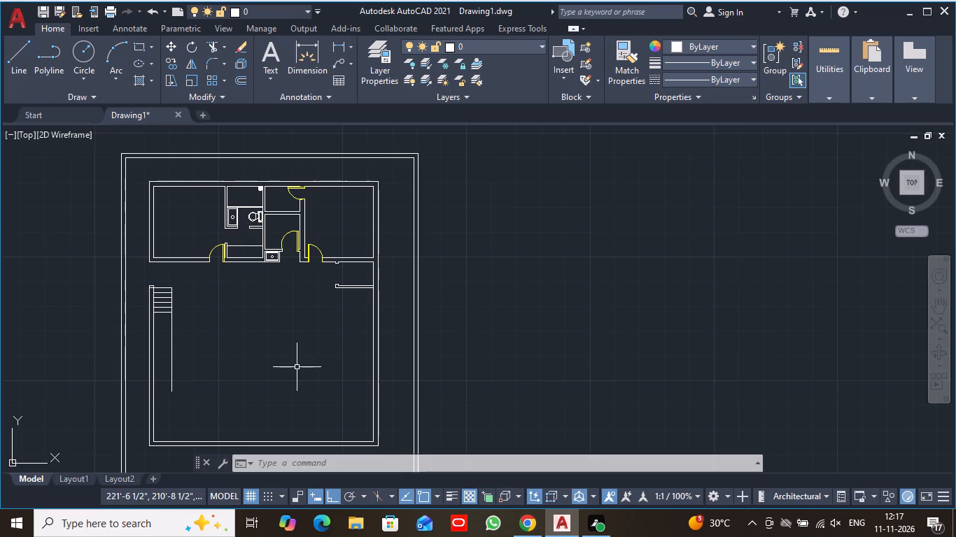
middle_drag(297, 367, 359, 292)
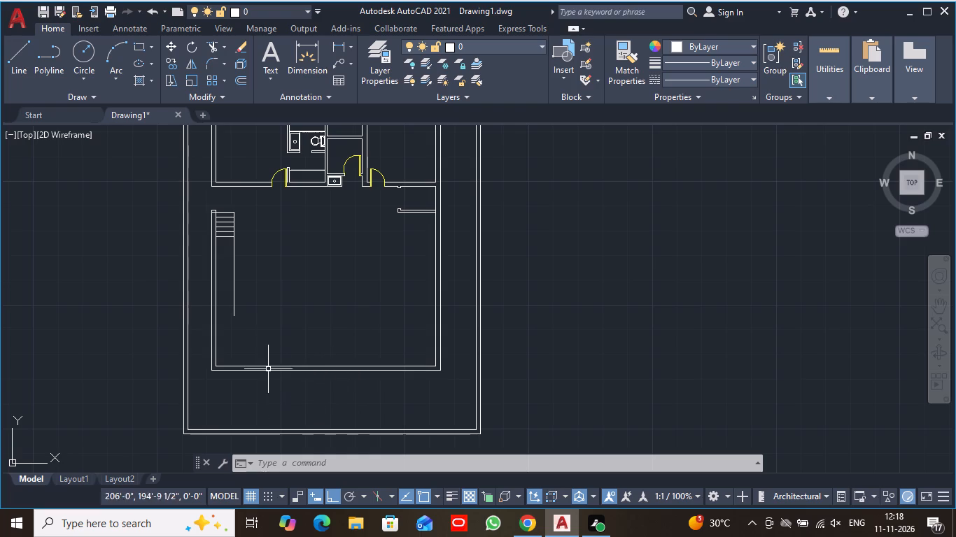
scroll(213, 273, up, 1)
scroll(280, 227, up, 1)
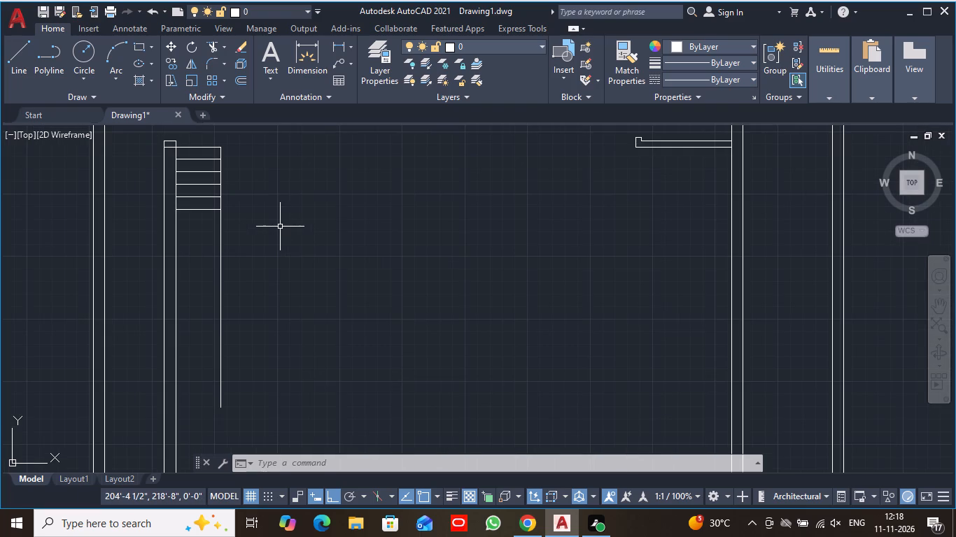
scroll(283, 231, up, 1)
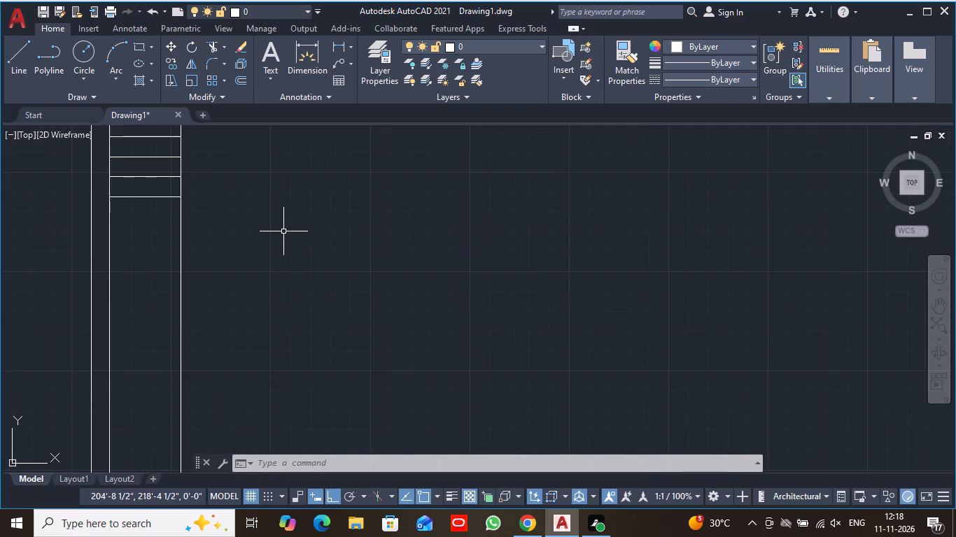
scroll(283, 231, down, 1)
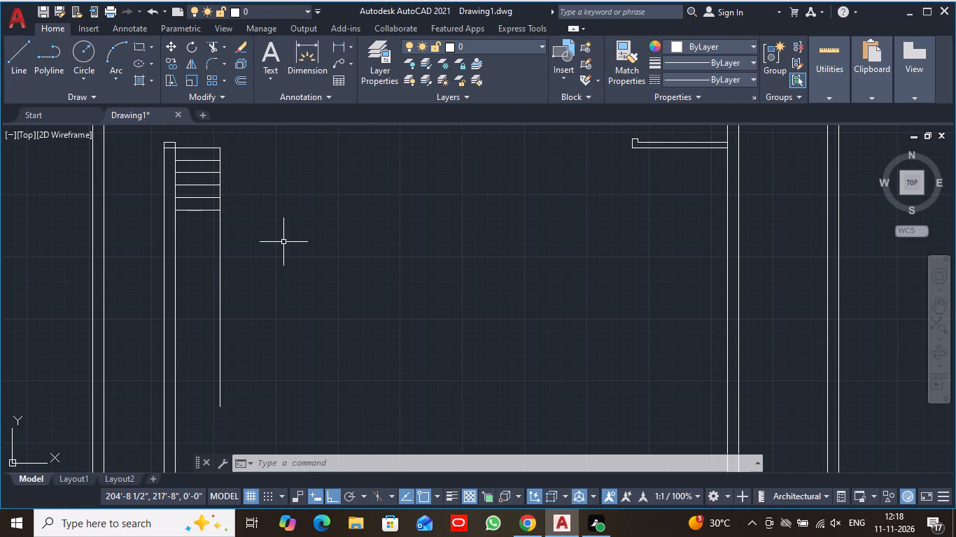
click(171, 43)
click(220, 238)
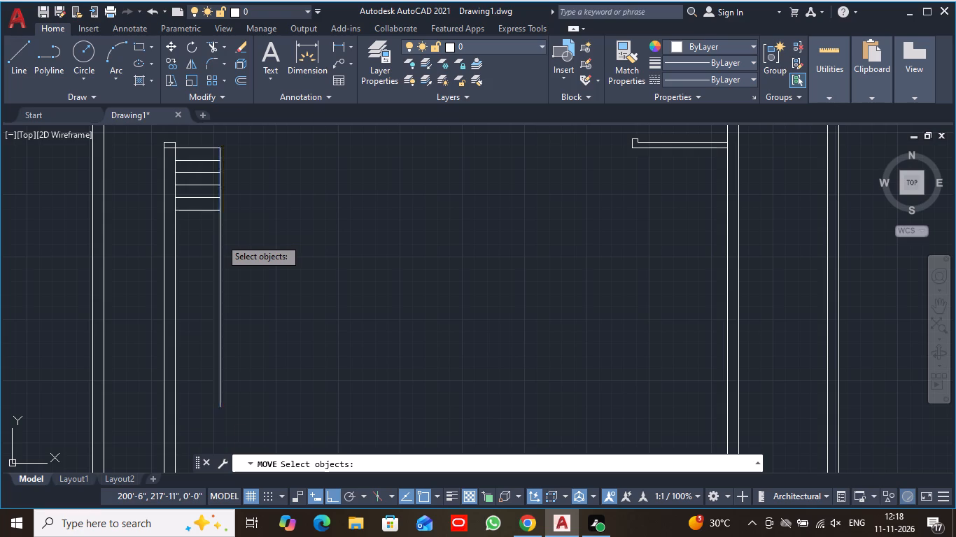
key(space)
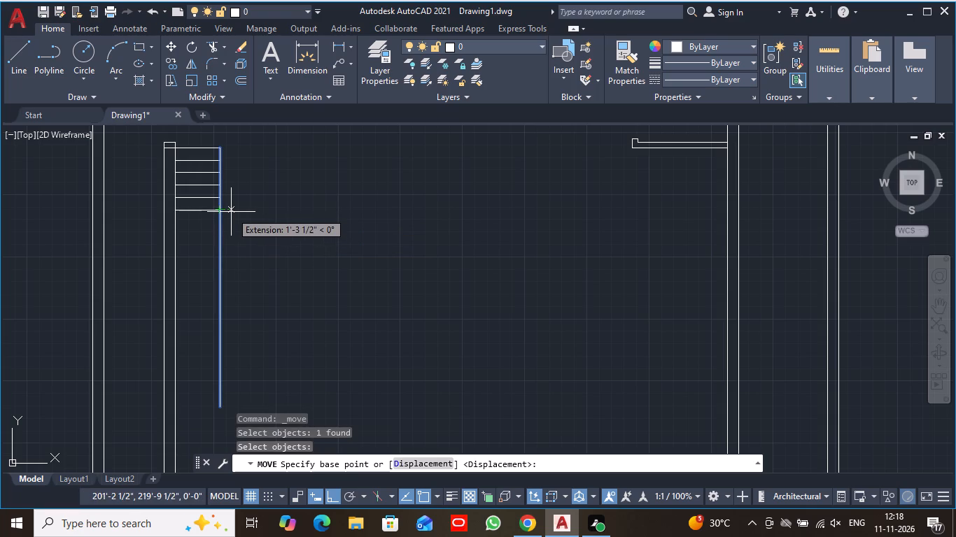
click(237, 212)
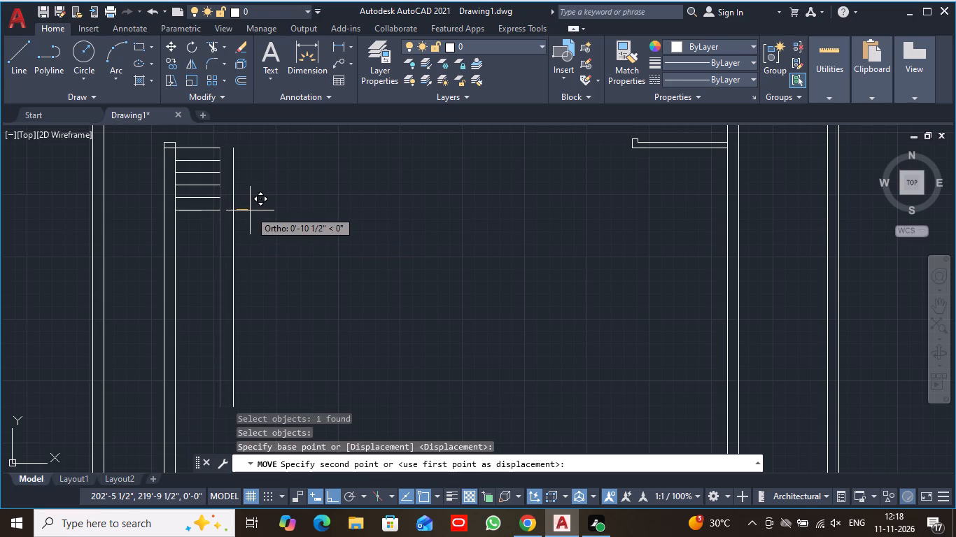
click(250, 210)
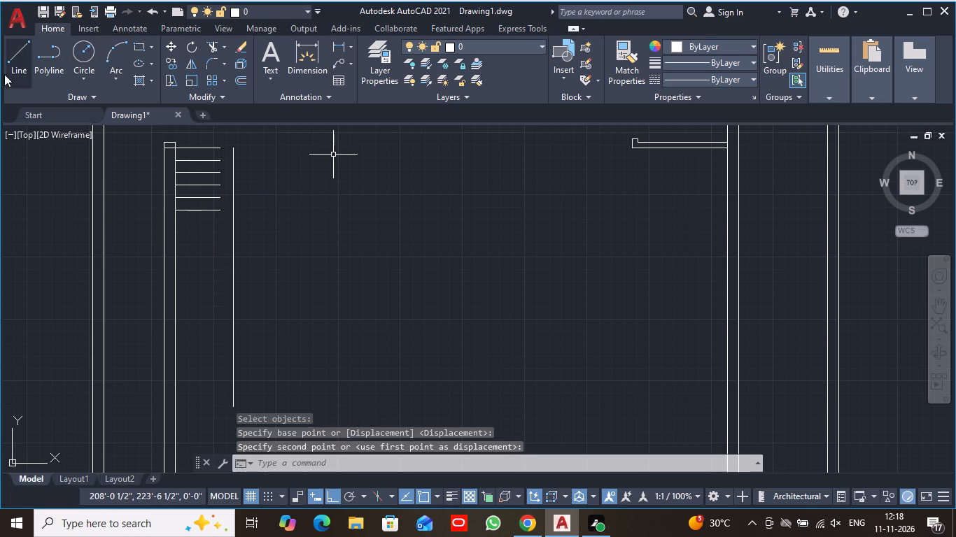
key(Escape)
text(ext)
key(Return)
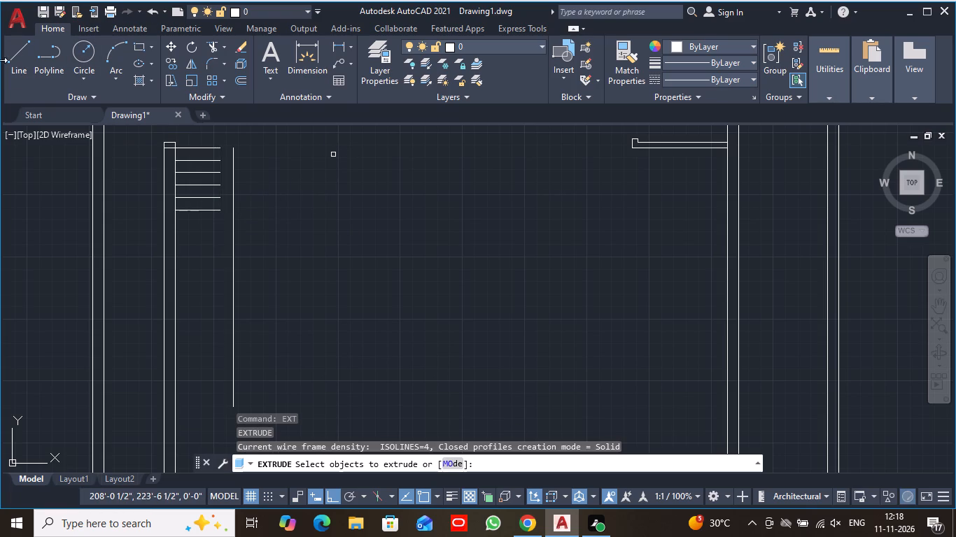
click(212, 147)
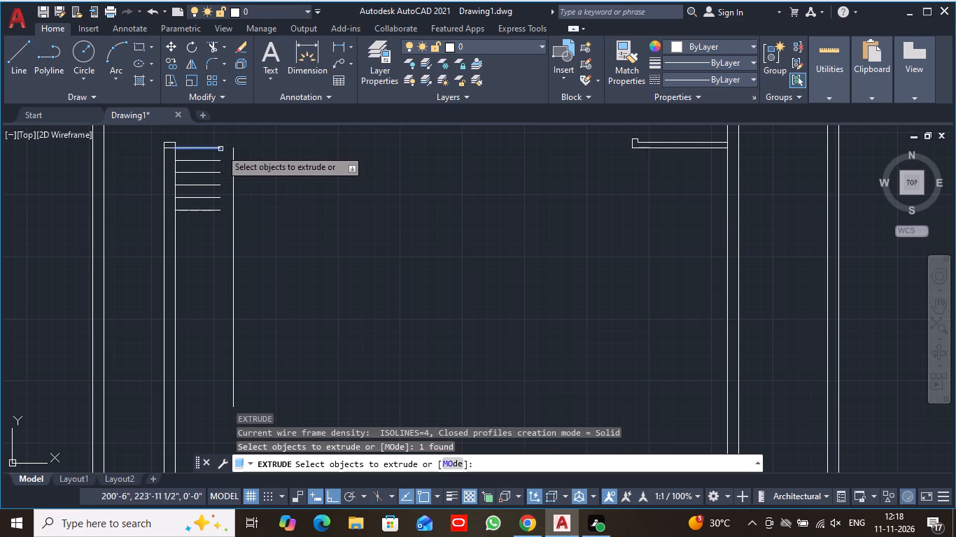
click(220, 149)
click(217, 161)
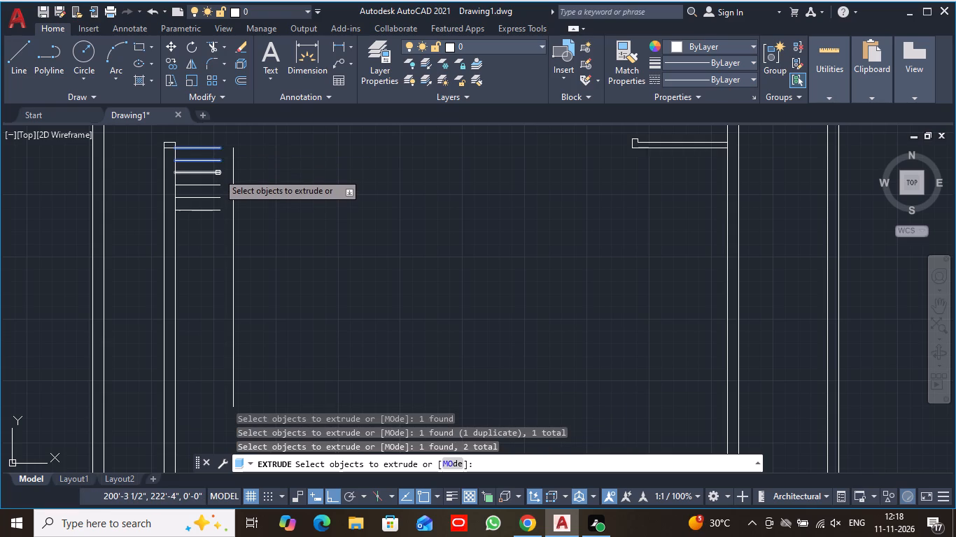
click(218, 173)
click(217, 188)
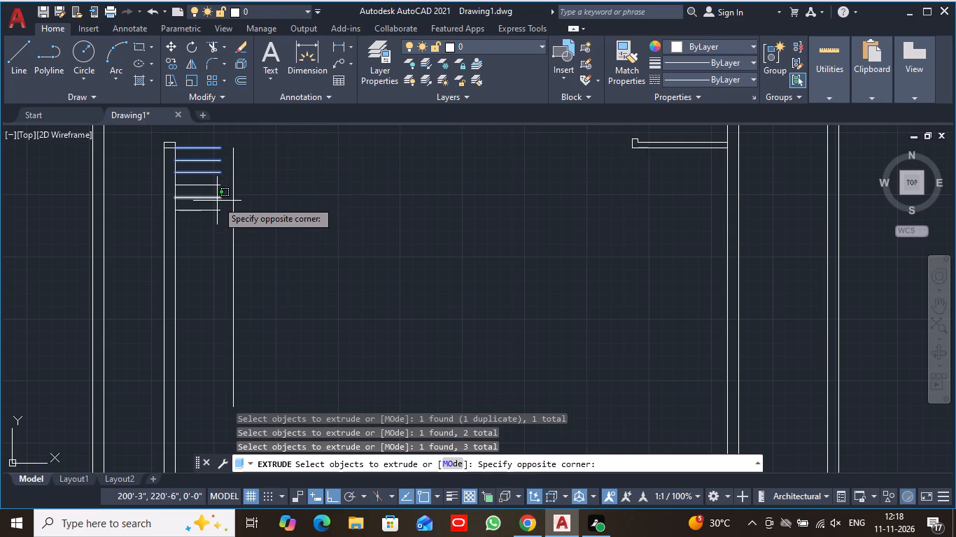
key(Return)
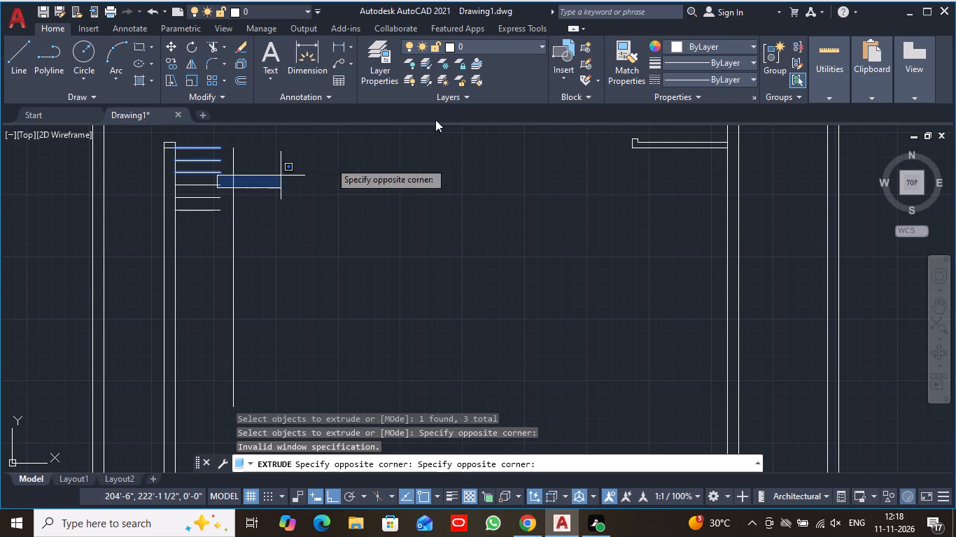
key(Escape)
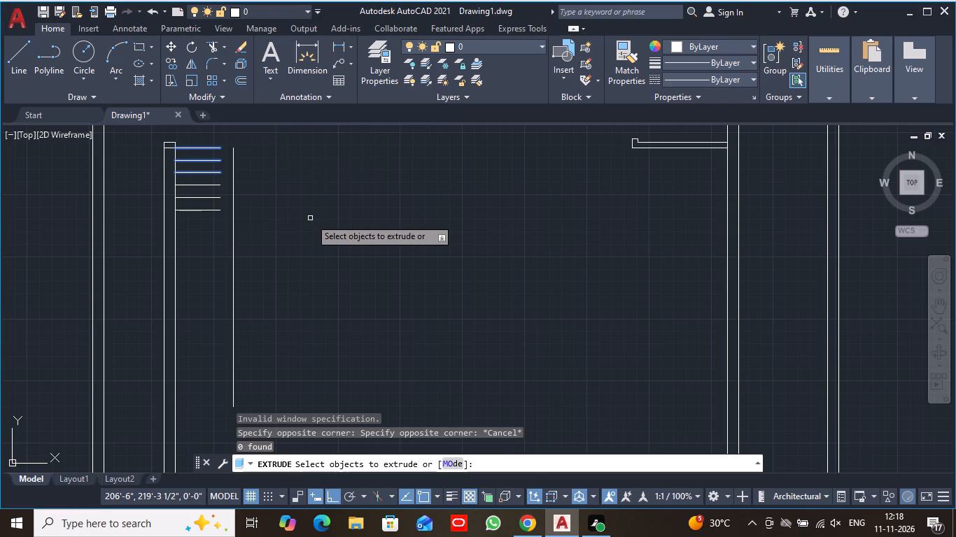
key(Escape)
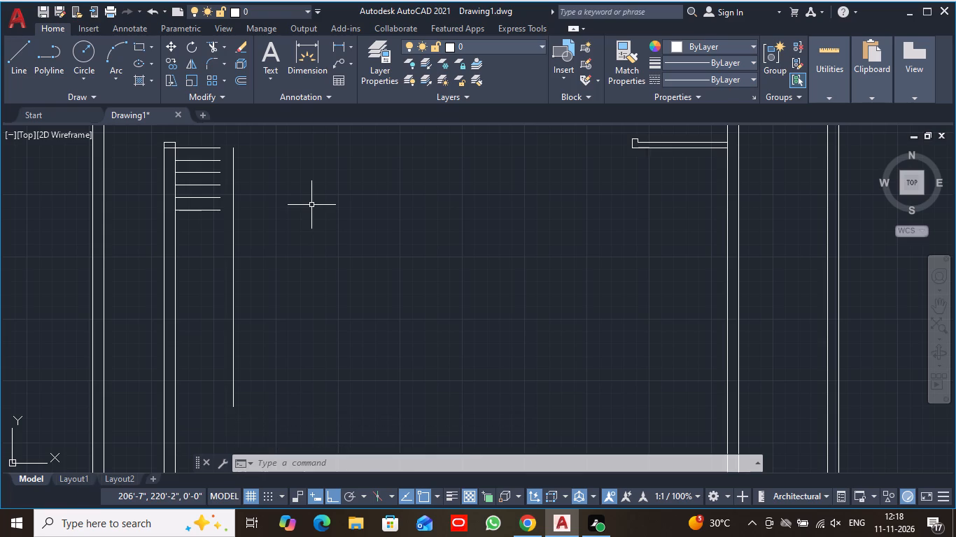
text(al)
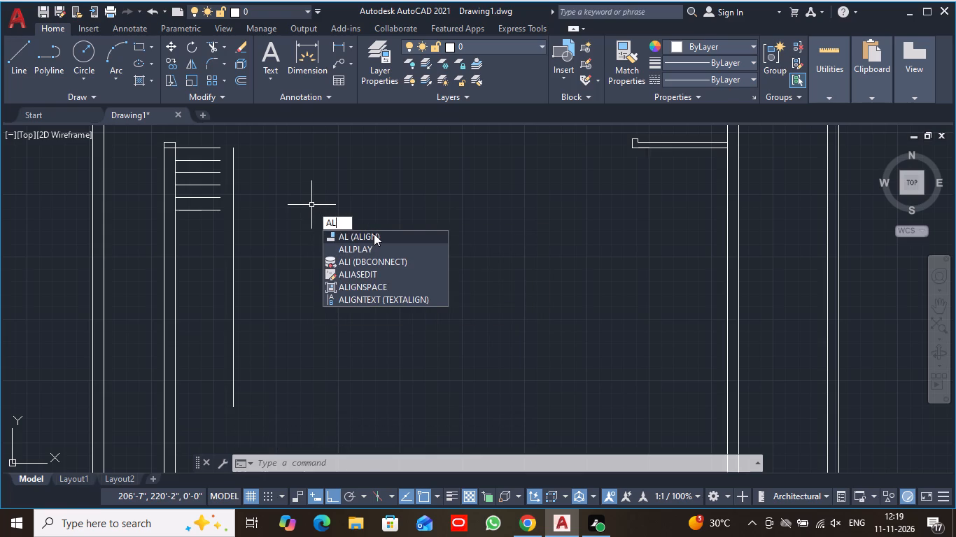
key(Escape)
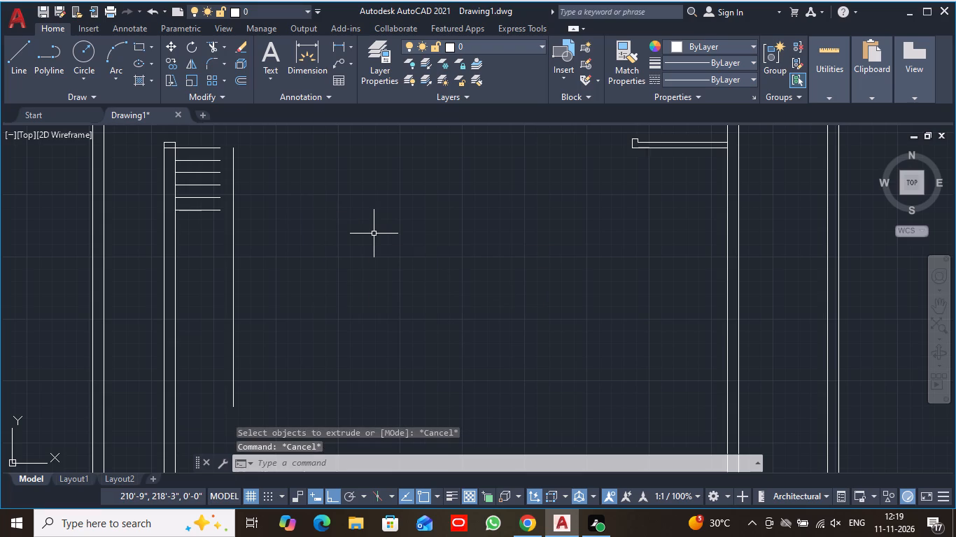
Fillet the staircase's northernmost cross line with the long outer side line to close their corner squarely.
text(fil)
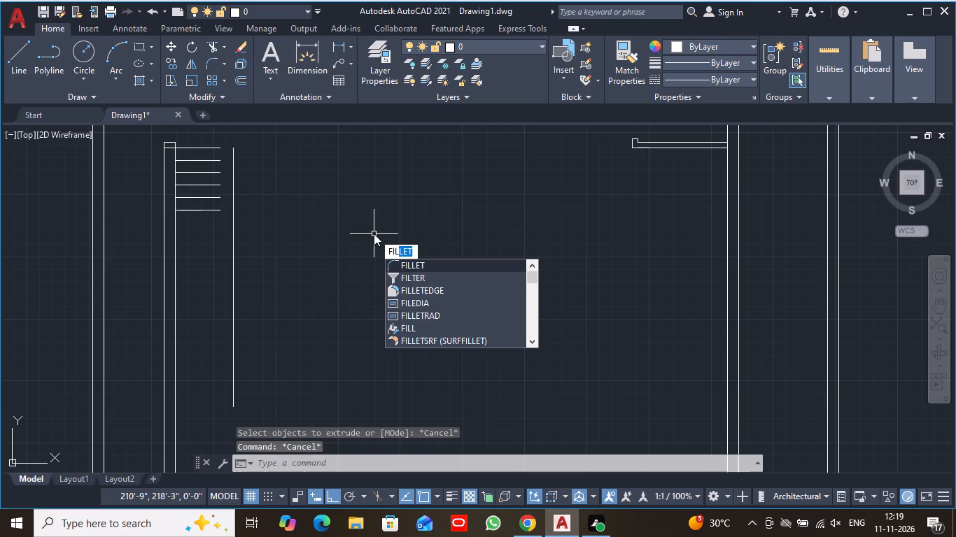
click(424, 268)
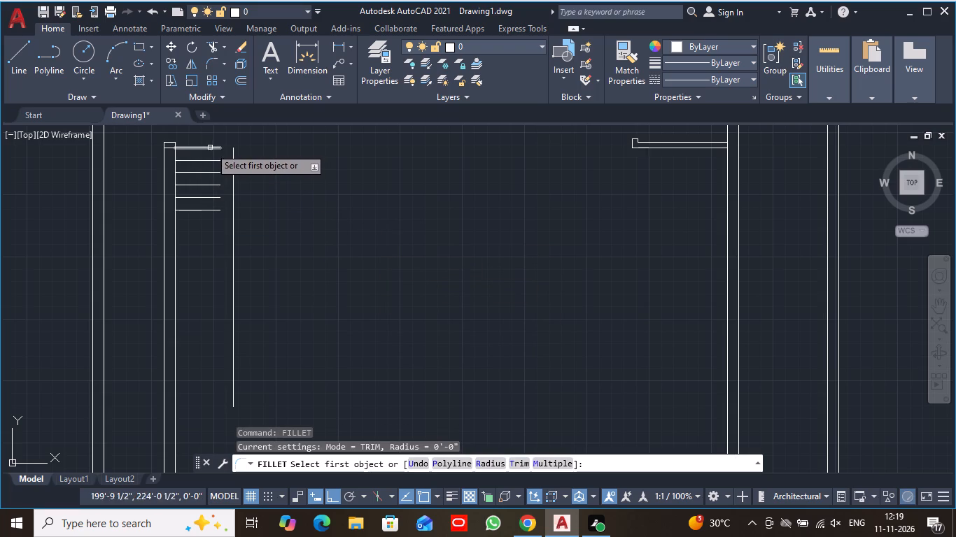
click(210, 149)
click(234, 158)
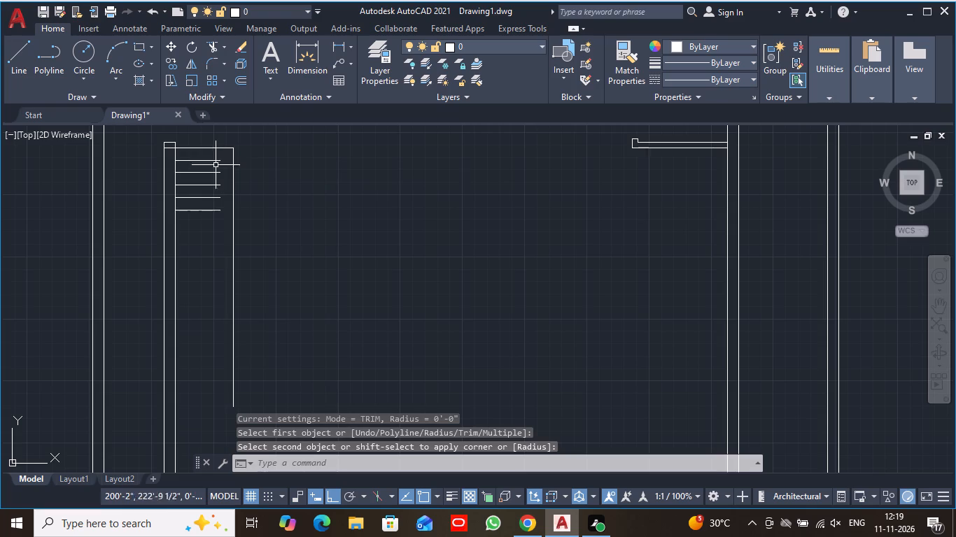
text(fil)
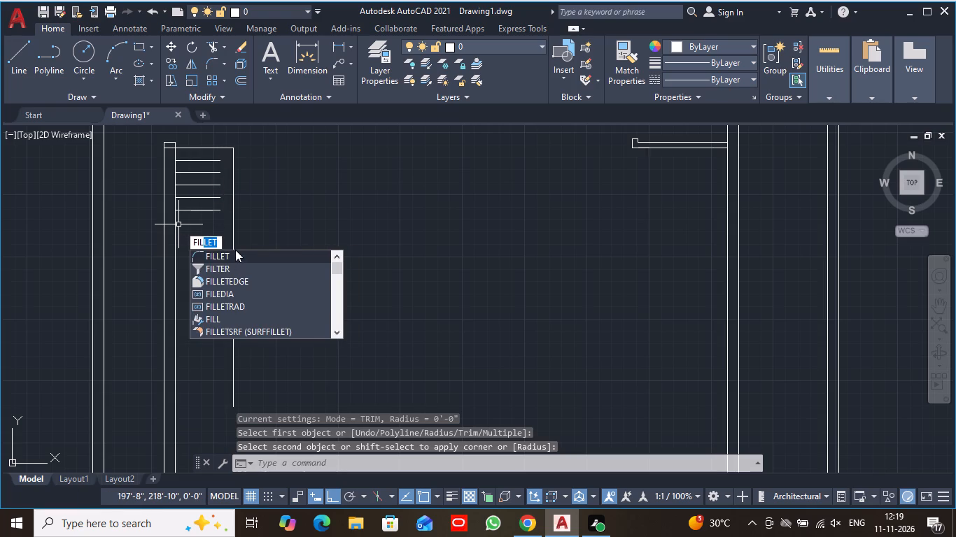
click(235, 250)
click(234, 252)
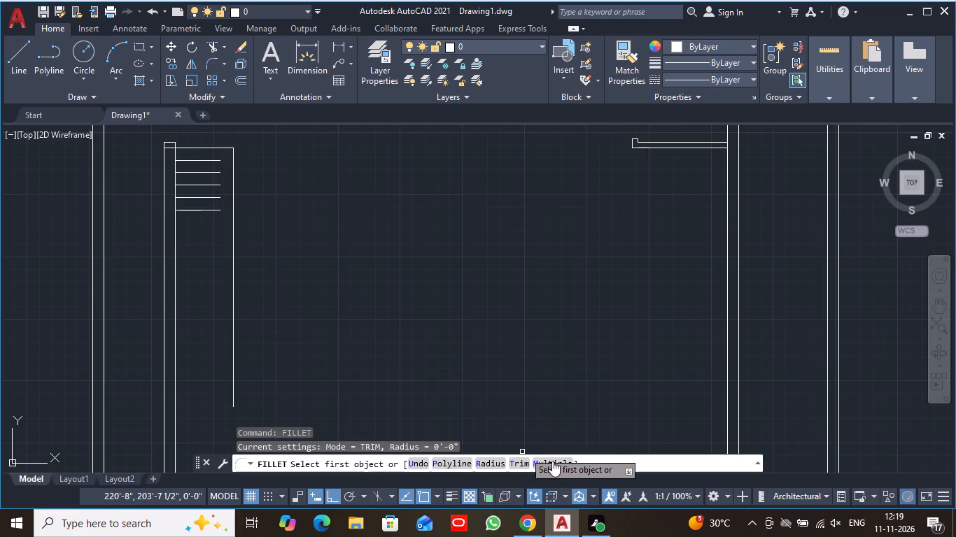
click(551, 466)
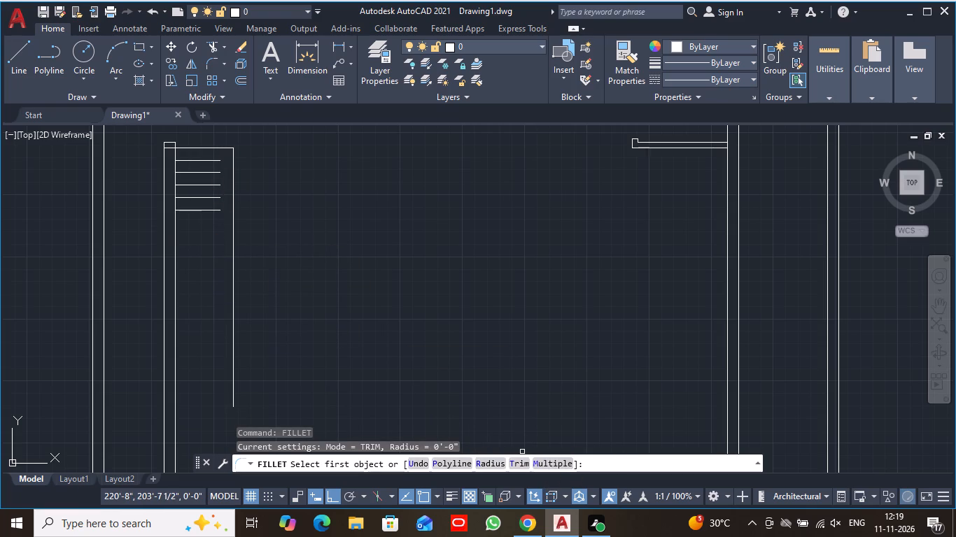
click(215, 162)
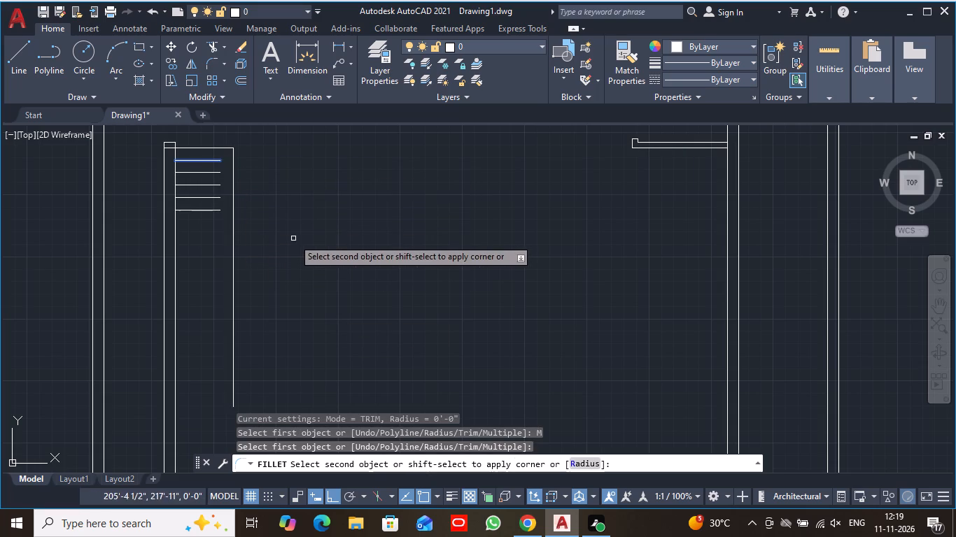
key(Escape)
Extend the five remaining stair tread lines east to meet the long outer side line.
text(ext)
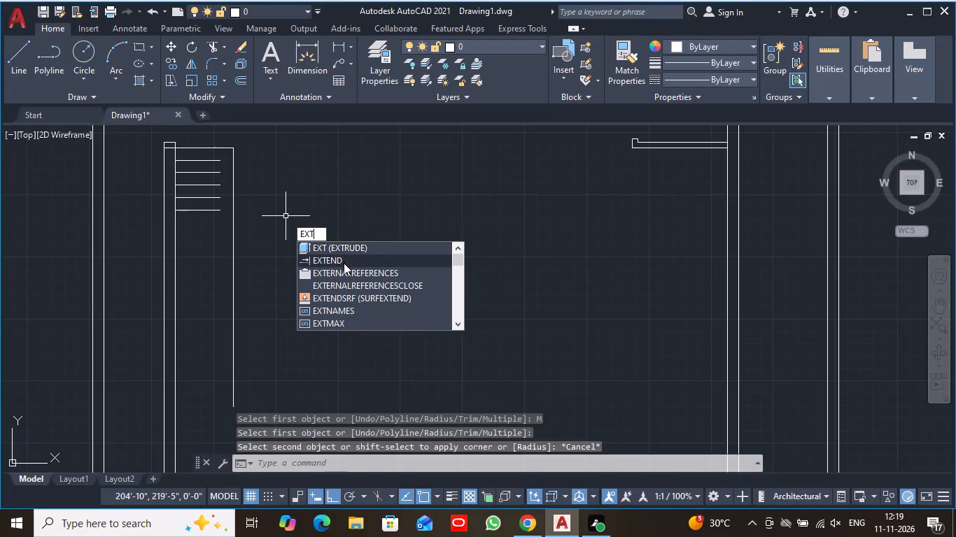
click(344, 263)
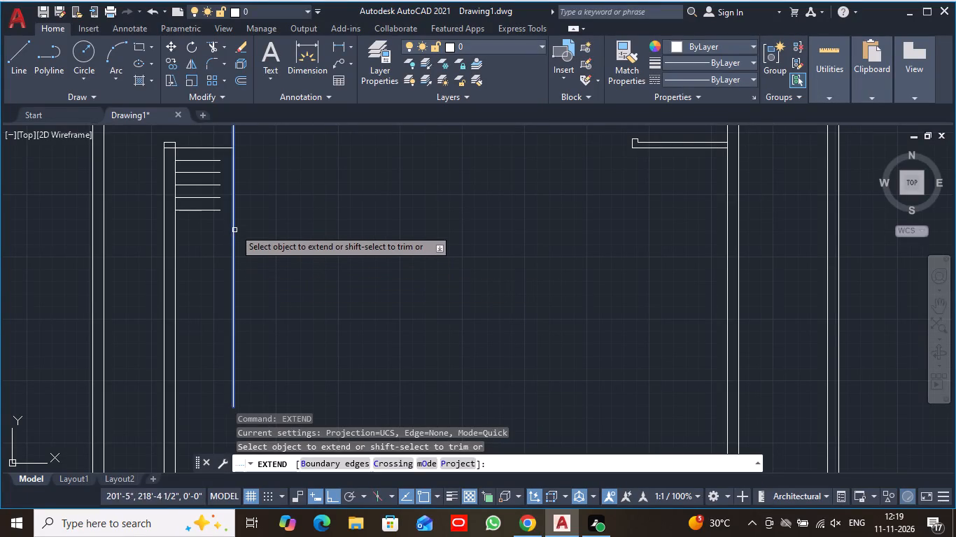
click(215, 160)
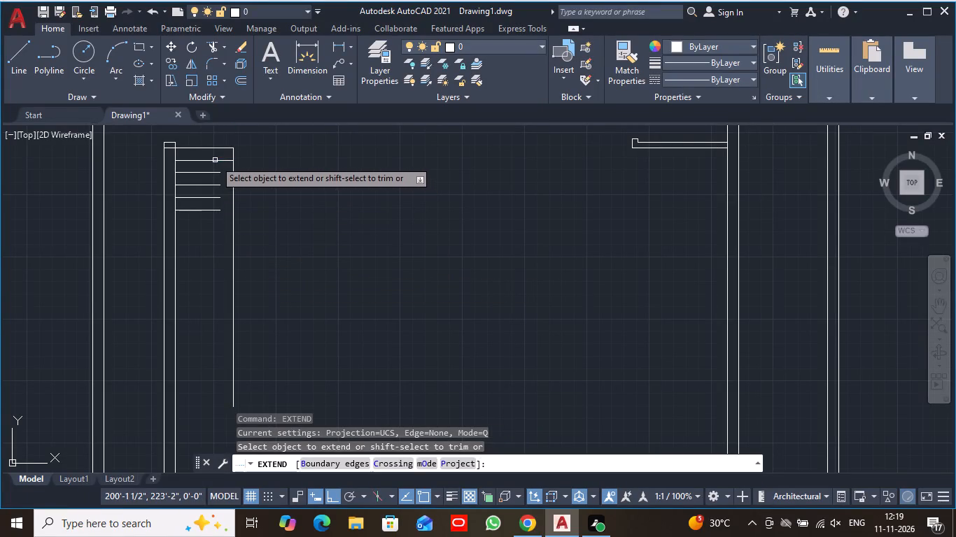
click(219, 174)
click(219, 185)
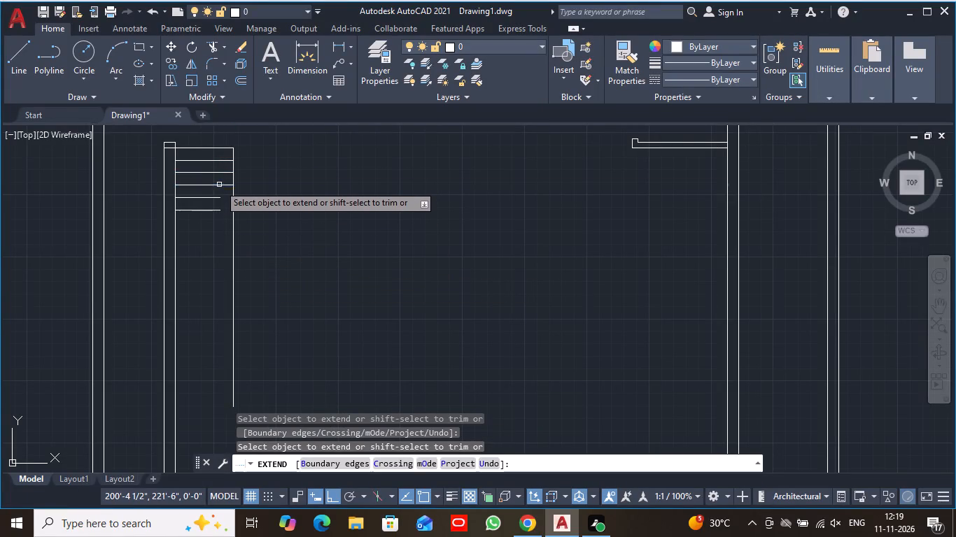
click(217, 196)
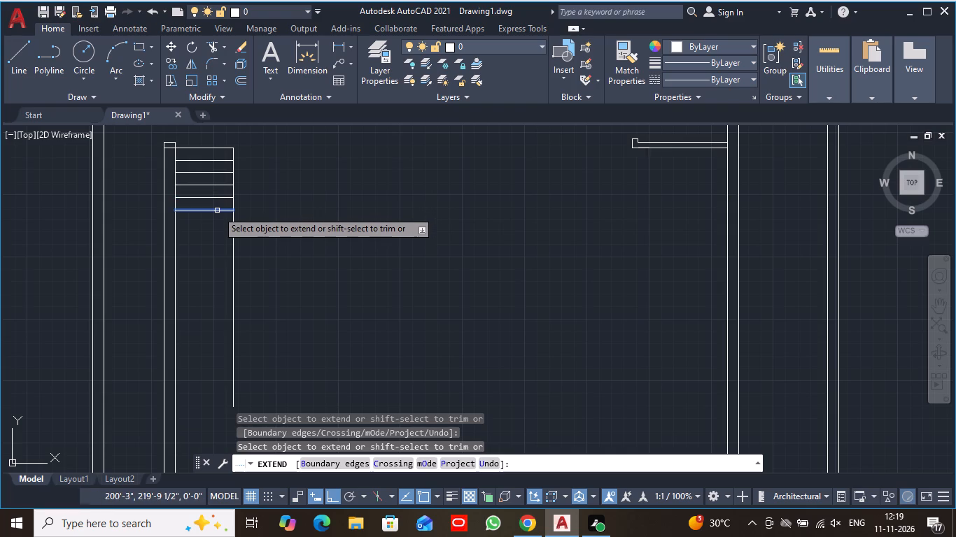
click(217, 210)
key(Escape)
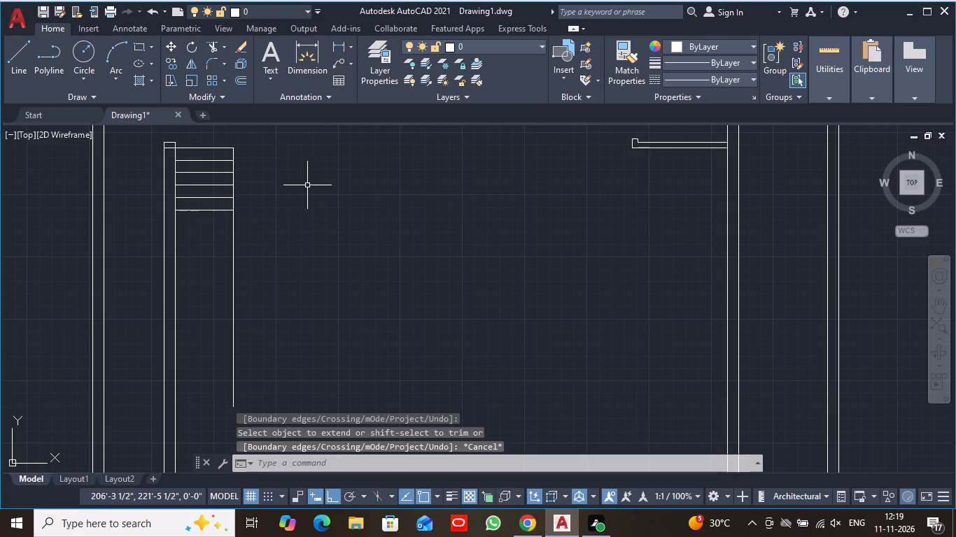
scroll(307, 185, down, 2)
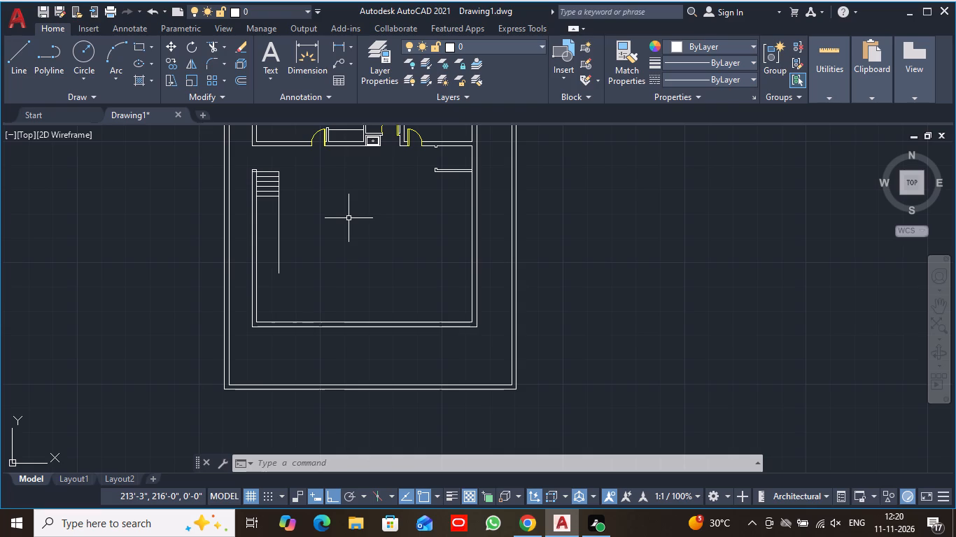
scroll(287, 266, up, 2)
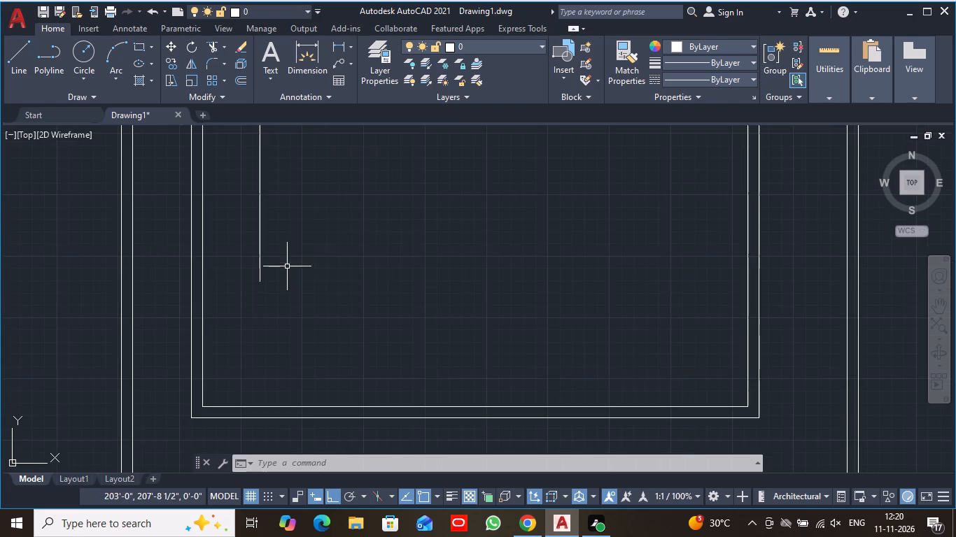
Add six more stair treads by successively offsetting the southernmost tread line 10" to the south.
middle_drag(321, 211, 405, 375)
scroll(405, 375, up, 1)
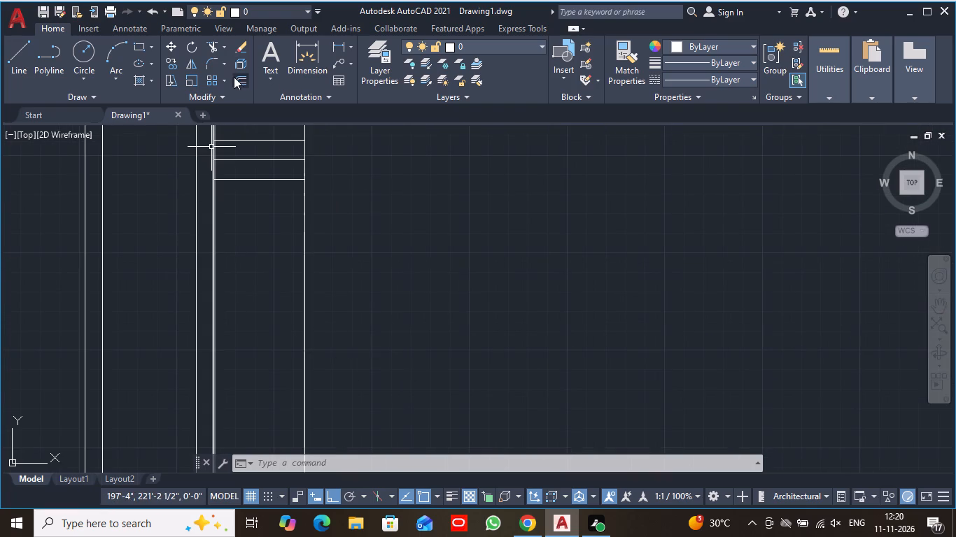
click(235, 78)
text(off)
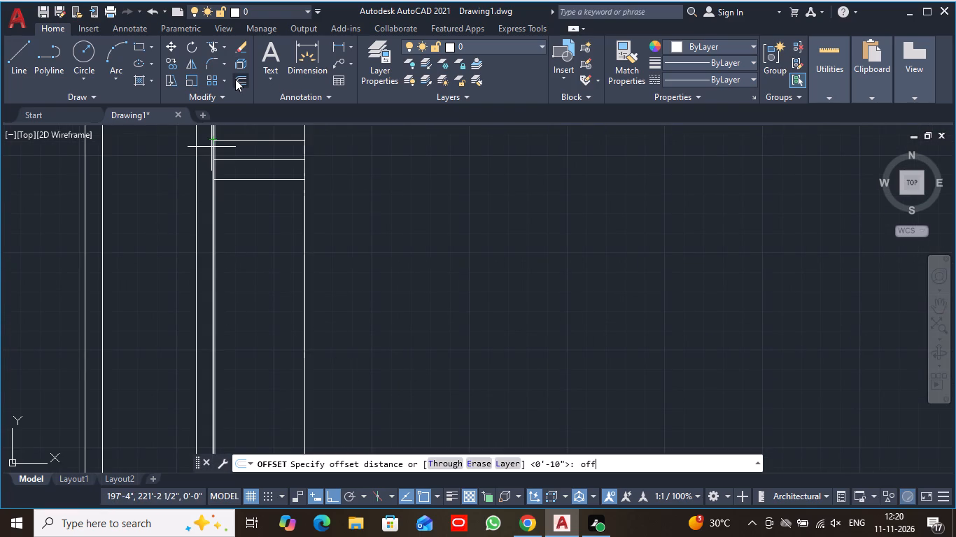
key(BackSpace)
key(BackSpace)
key(BackSpace)
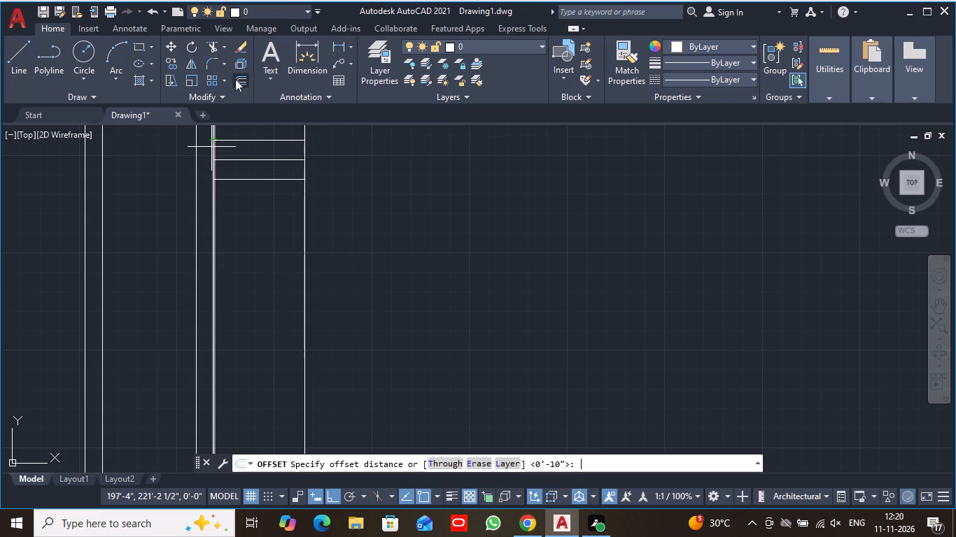
text(10)
key(shift+quotedbl)
key(Return)
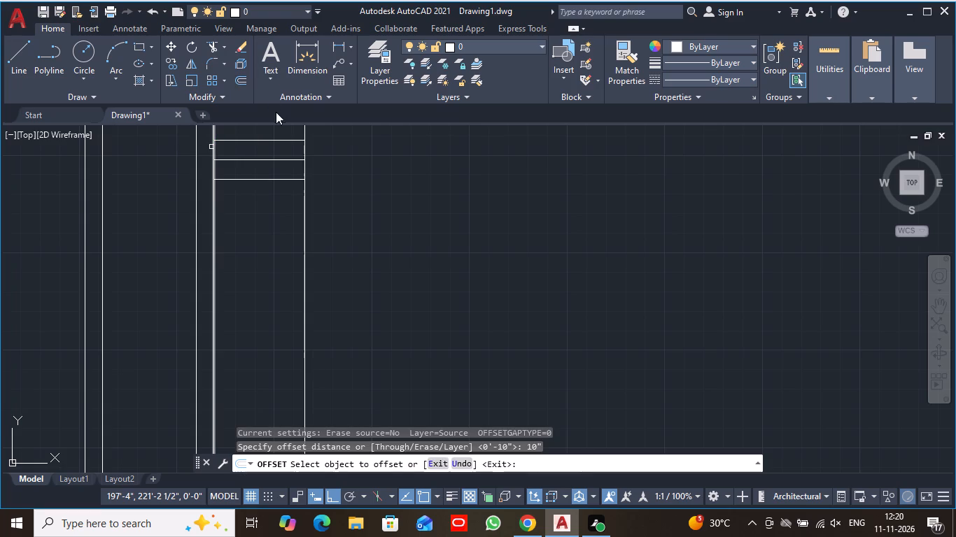
click(260, 178)
click(260, 215)
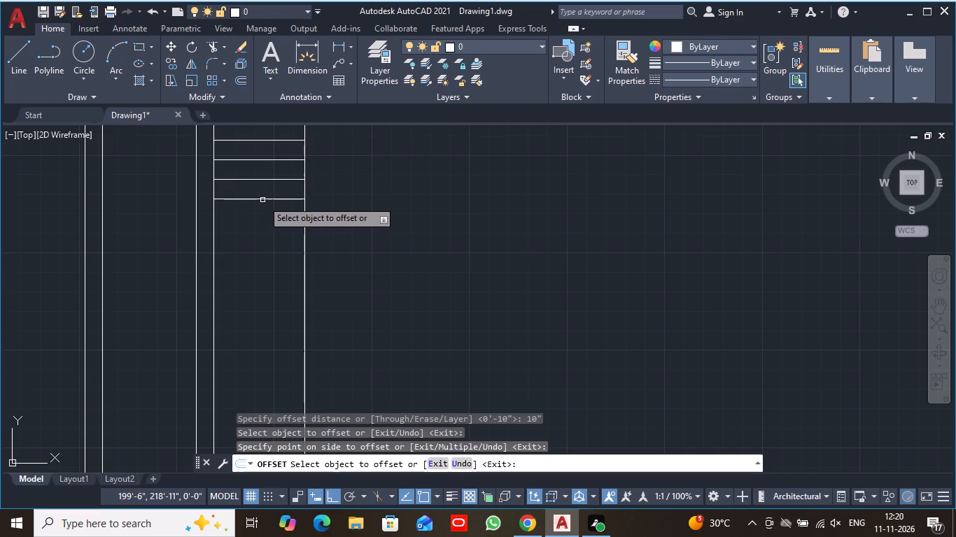
click(265, 198)
click(263, 234)
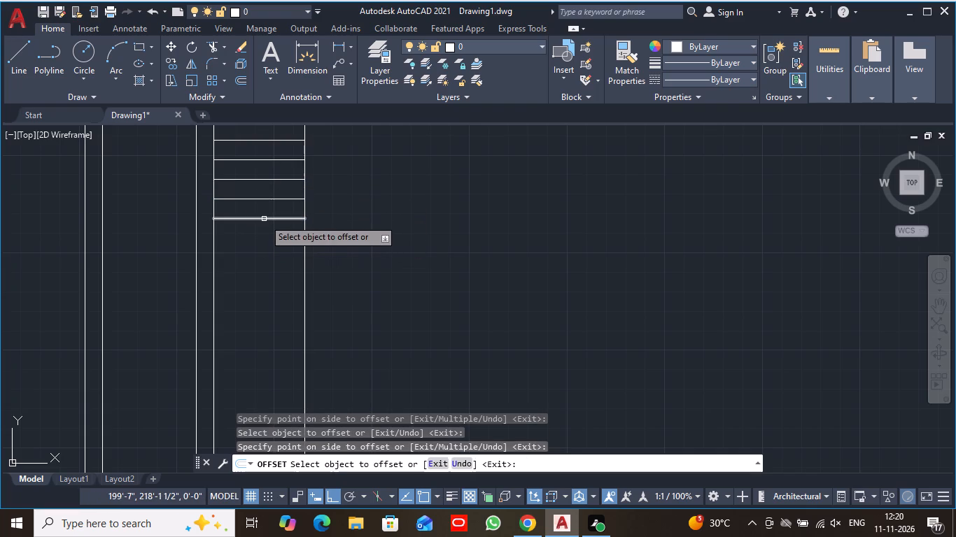
click(264, 219)
click(262, 237)
scroll(269, 235, down, 2)
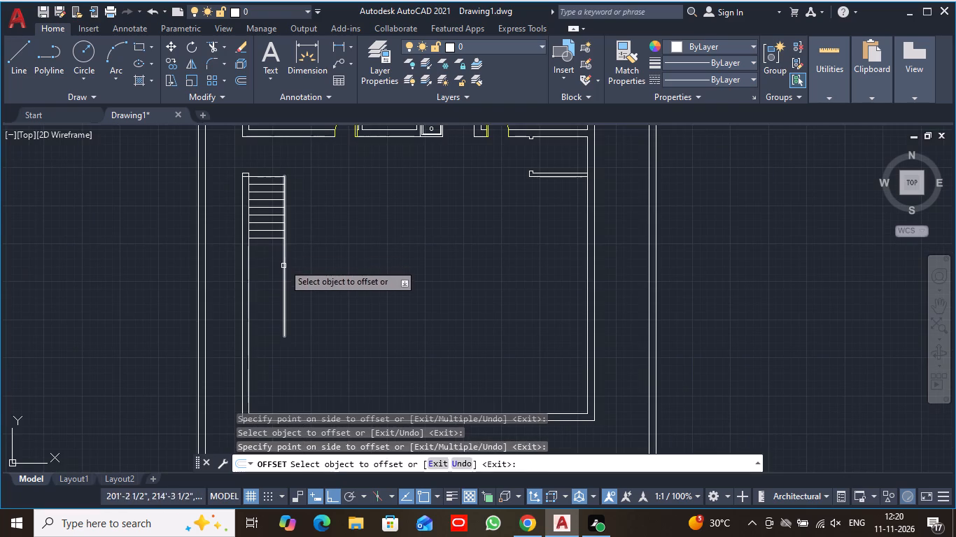
click(269, 238)
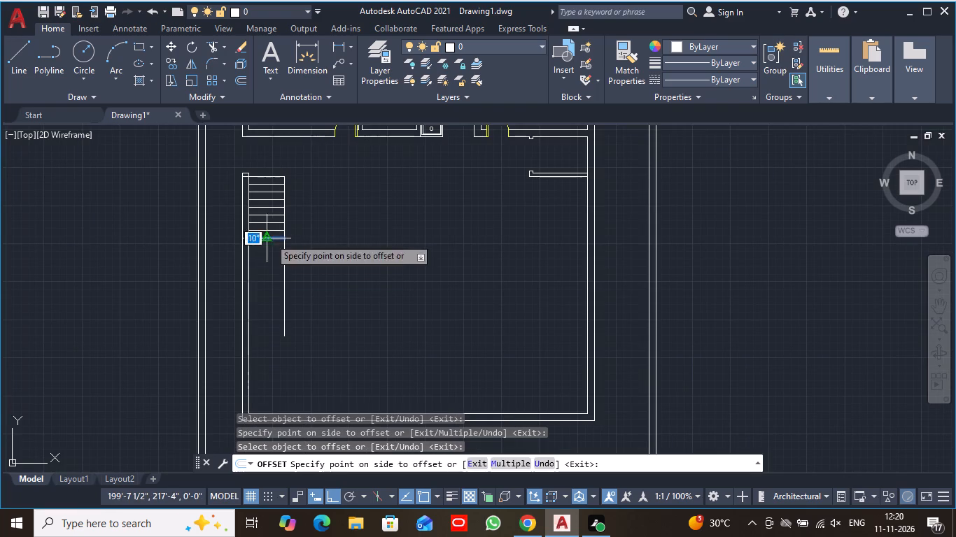
click(268, 251)
scroll(275, 259, up, 2)
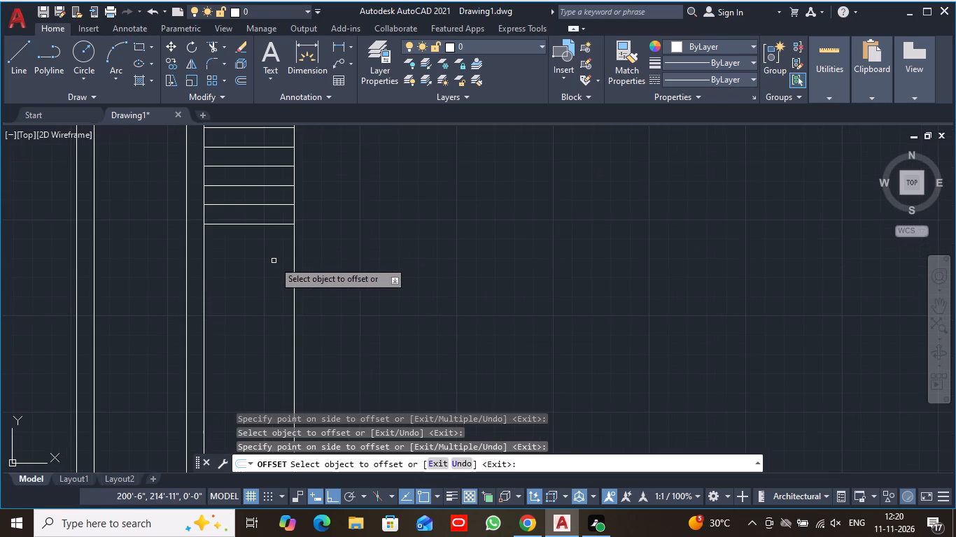
click(255, 225)
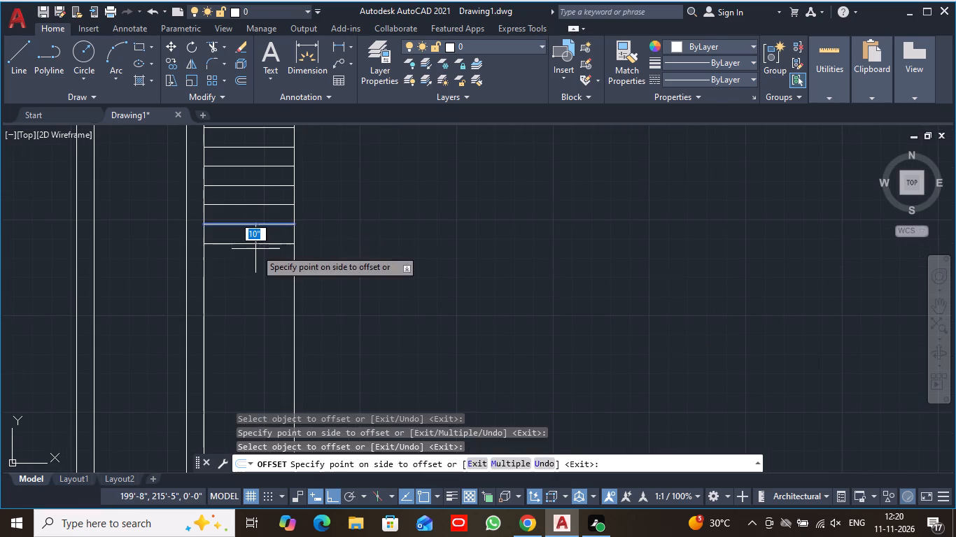
click(255, 249)
scroll(274, 248, down, 2)
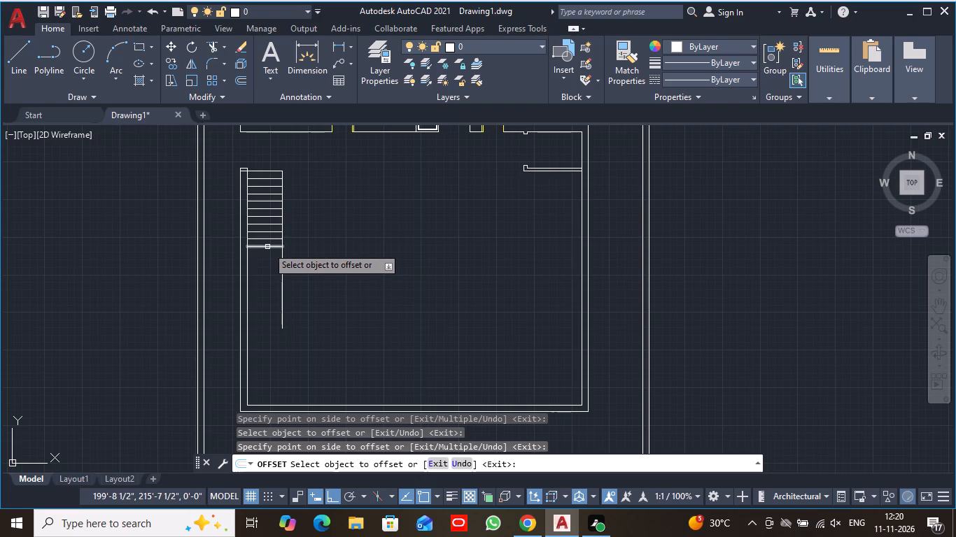
click(267, 247)
click(270, 275)
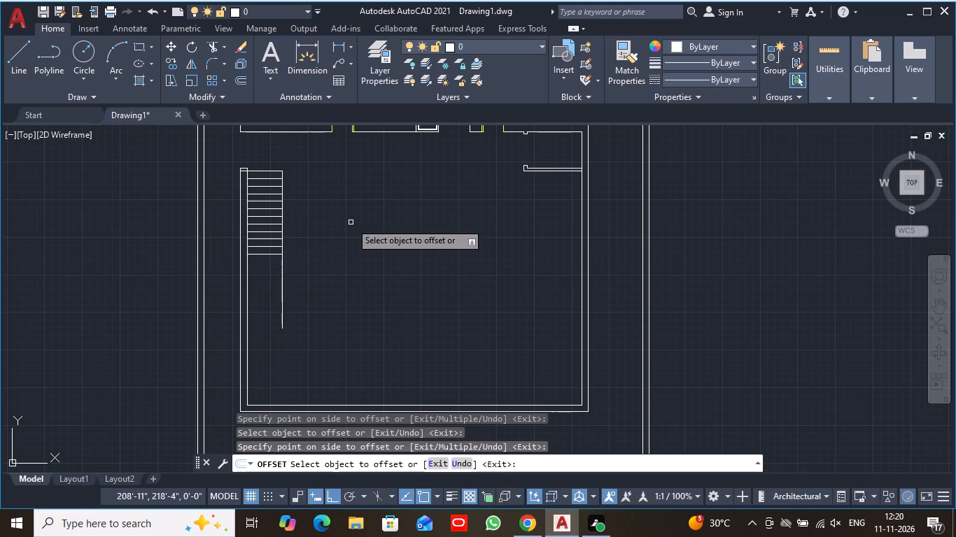
key(Escape)
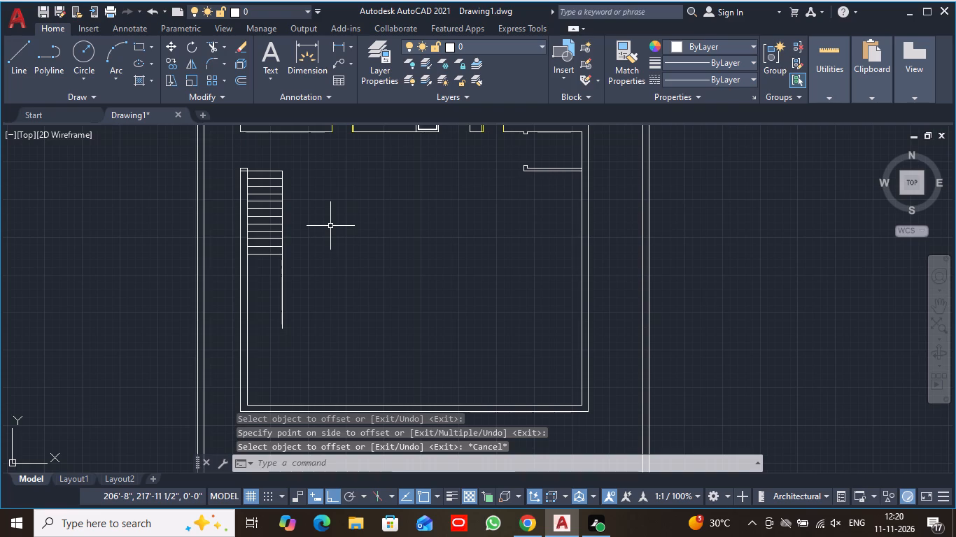
Offset the staircase's long outer side line 5" to the east.
click(239, 81)
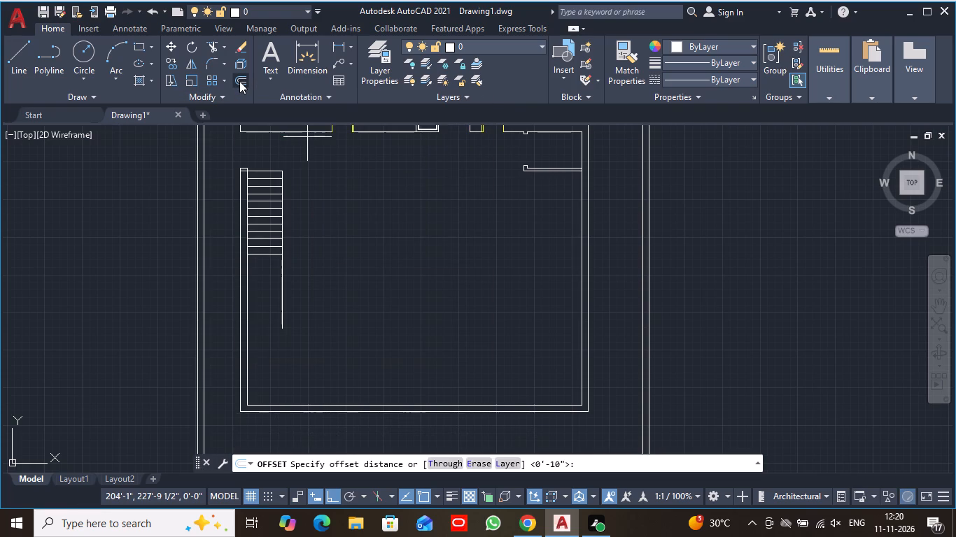
key(5)
key(shift+quotedbl)
key(Return)
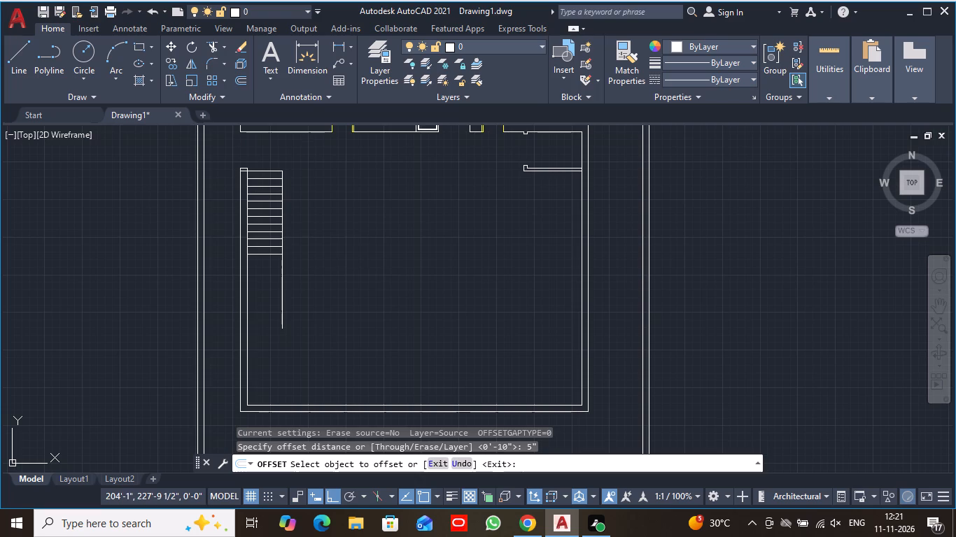
click(283, 272)
click(289, 273)
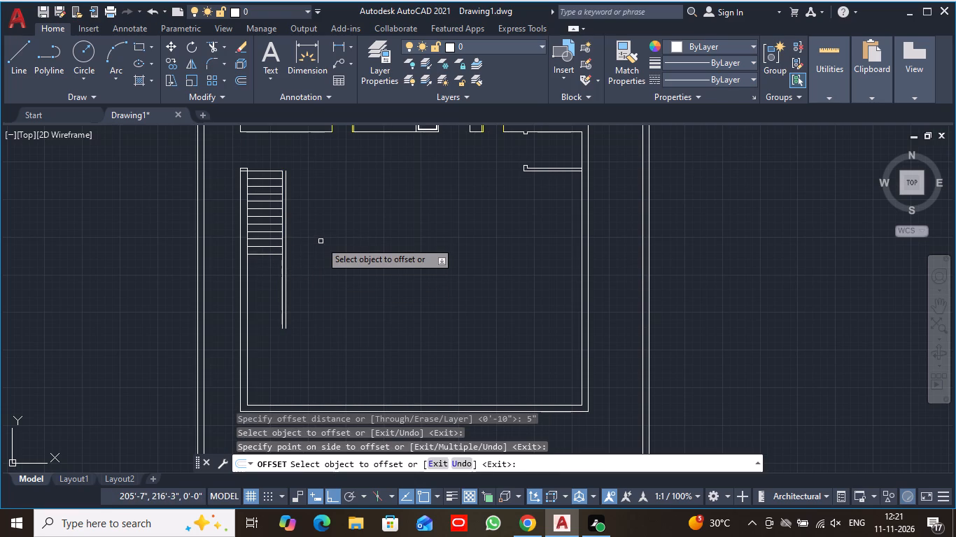
key(Escape)
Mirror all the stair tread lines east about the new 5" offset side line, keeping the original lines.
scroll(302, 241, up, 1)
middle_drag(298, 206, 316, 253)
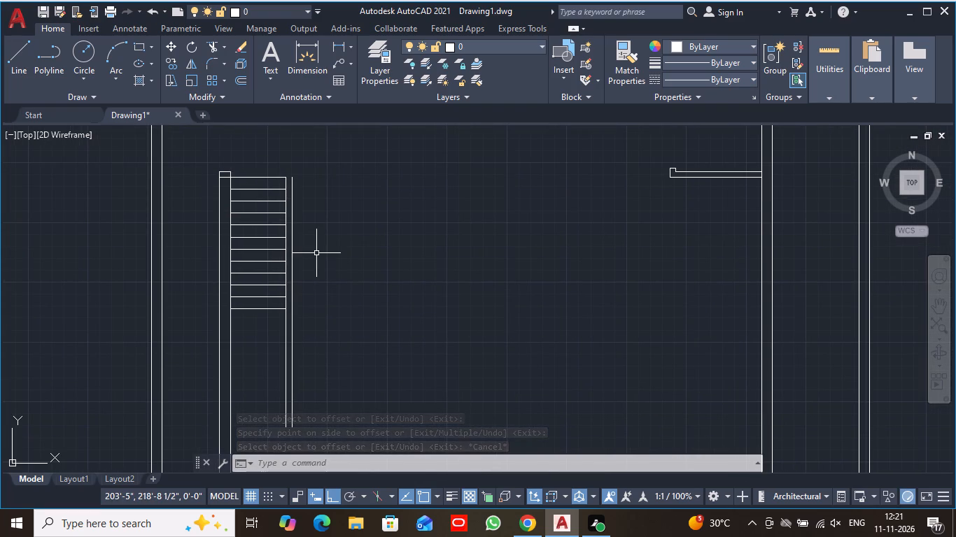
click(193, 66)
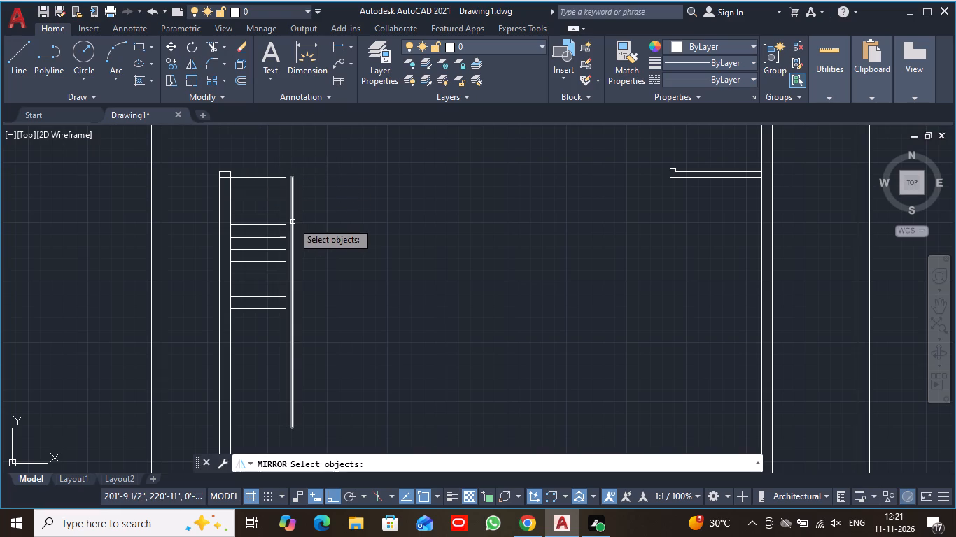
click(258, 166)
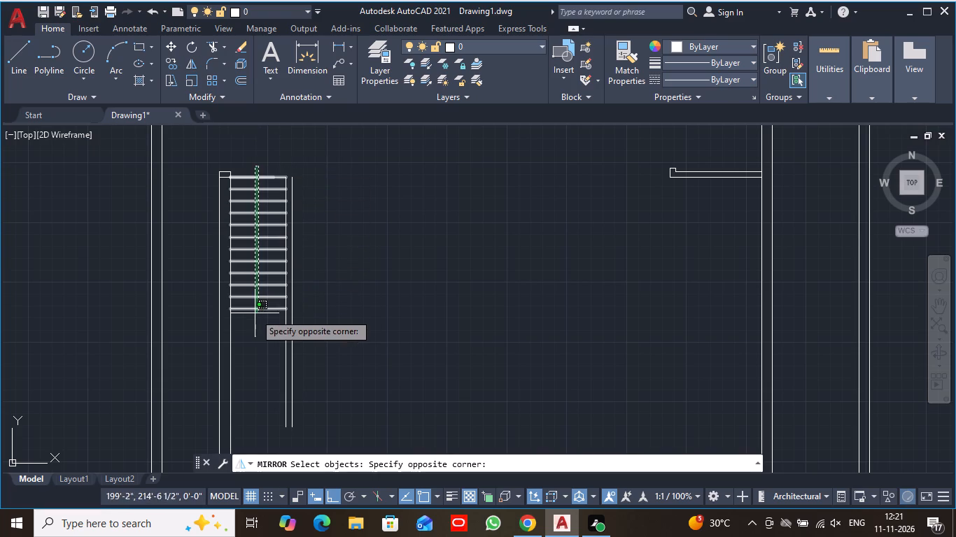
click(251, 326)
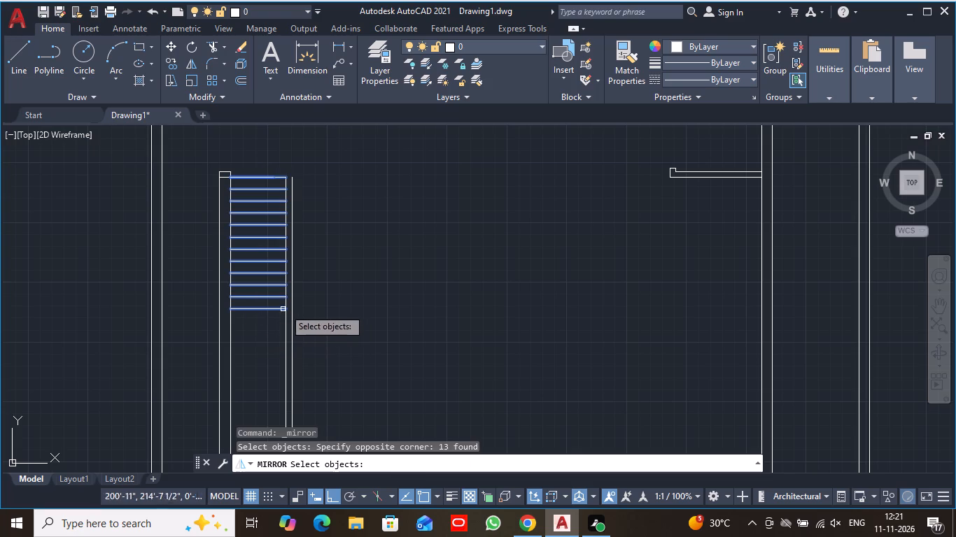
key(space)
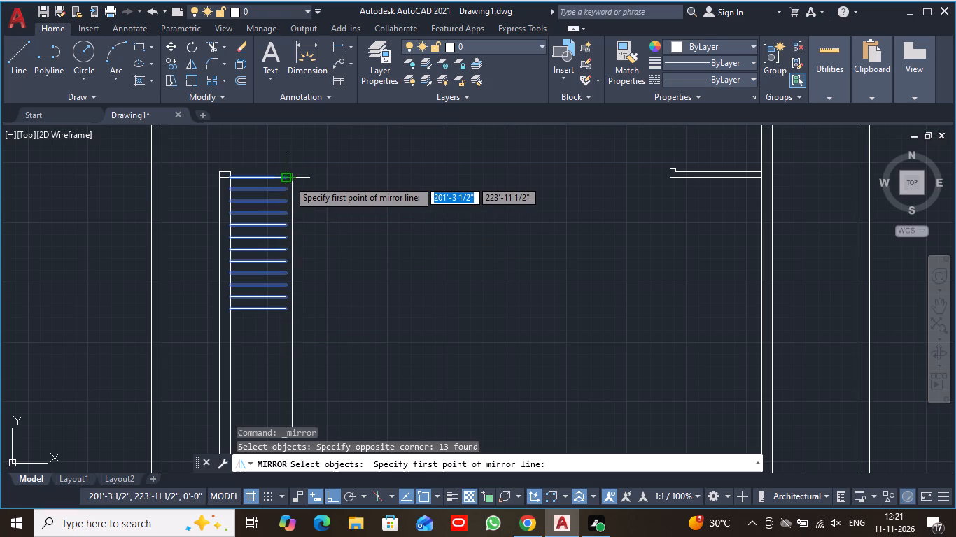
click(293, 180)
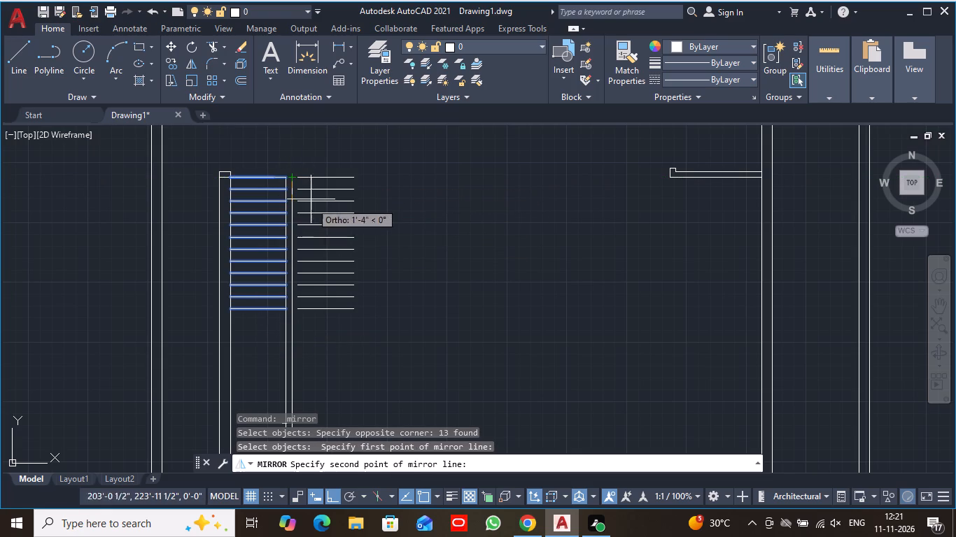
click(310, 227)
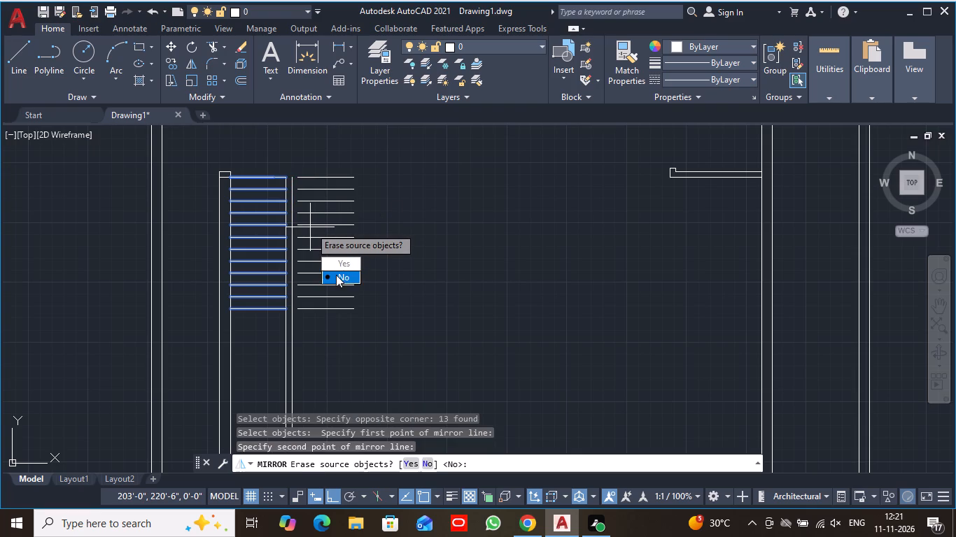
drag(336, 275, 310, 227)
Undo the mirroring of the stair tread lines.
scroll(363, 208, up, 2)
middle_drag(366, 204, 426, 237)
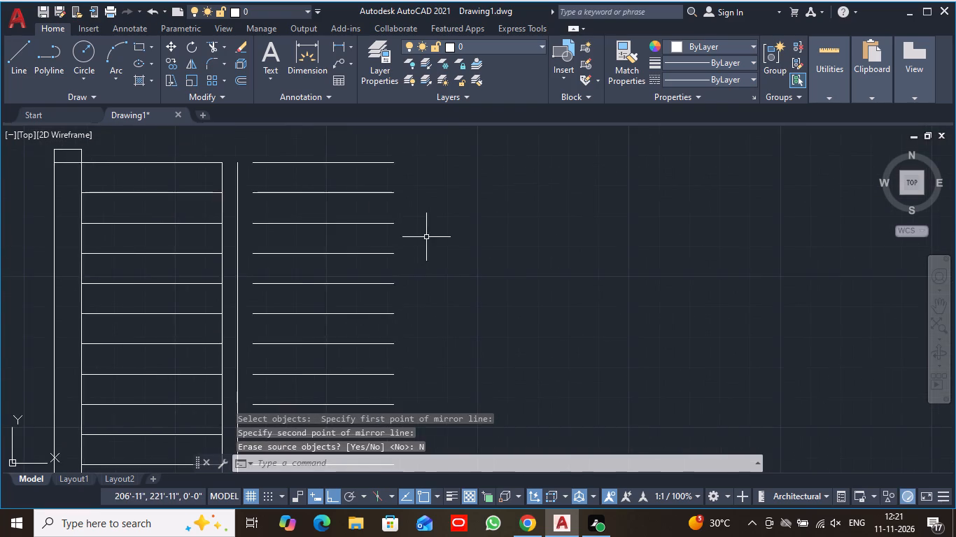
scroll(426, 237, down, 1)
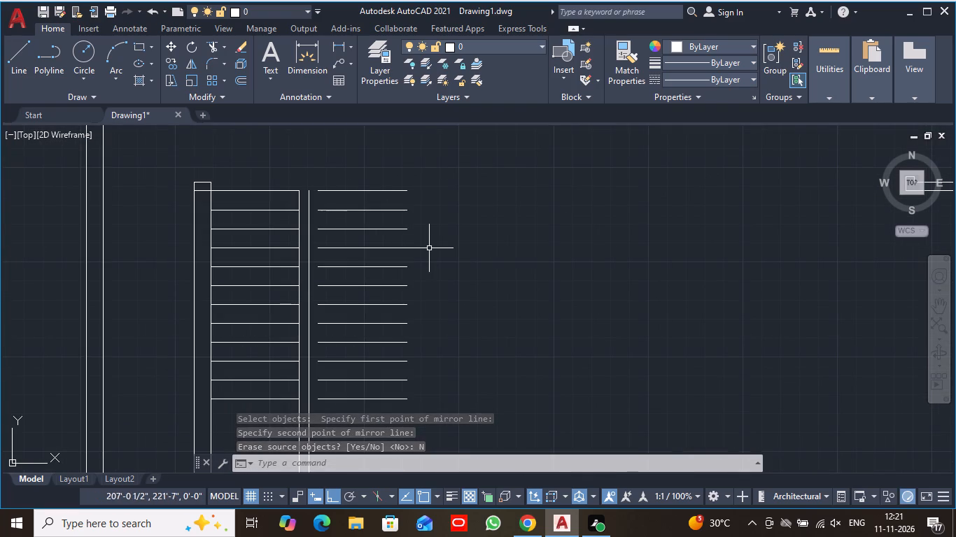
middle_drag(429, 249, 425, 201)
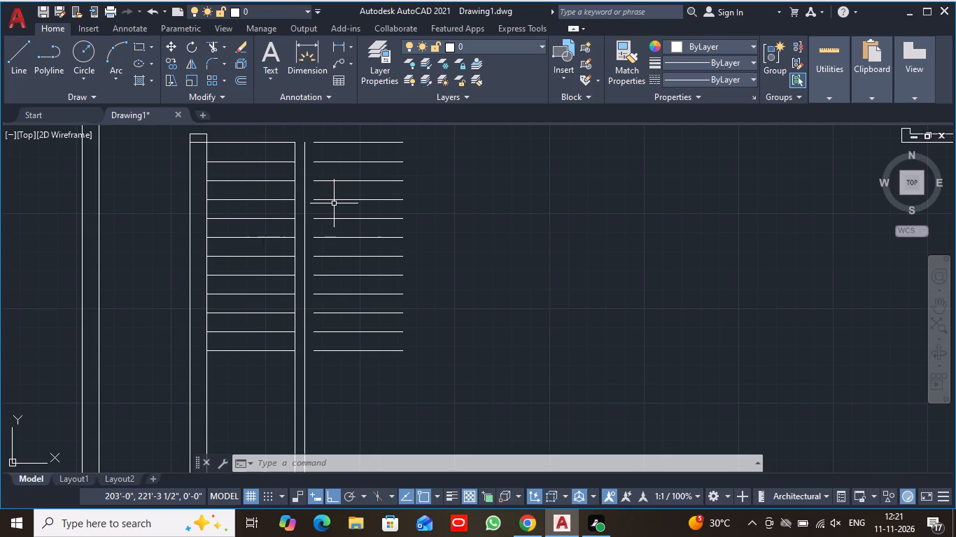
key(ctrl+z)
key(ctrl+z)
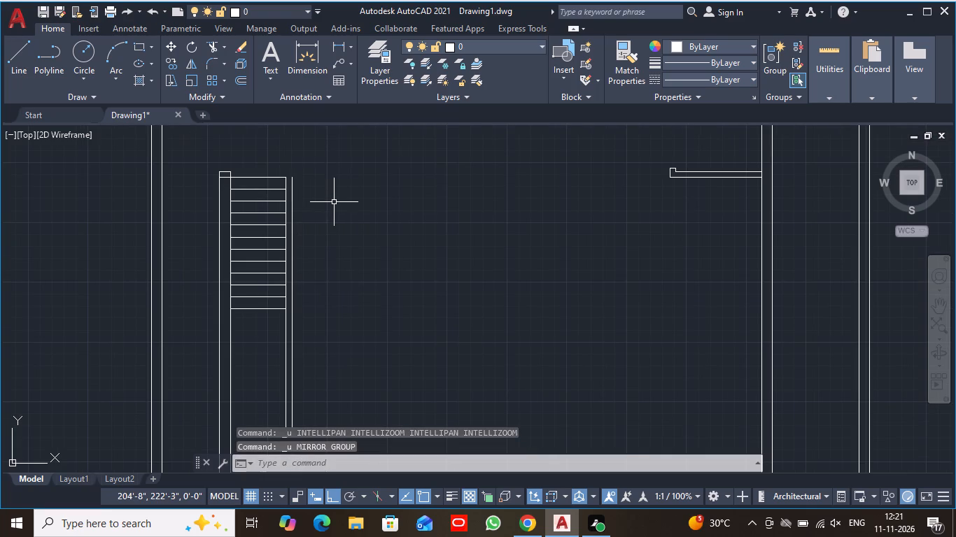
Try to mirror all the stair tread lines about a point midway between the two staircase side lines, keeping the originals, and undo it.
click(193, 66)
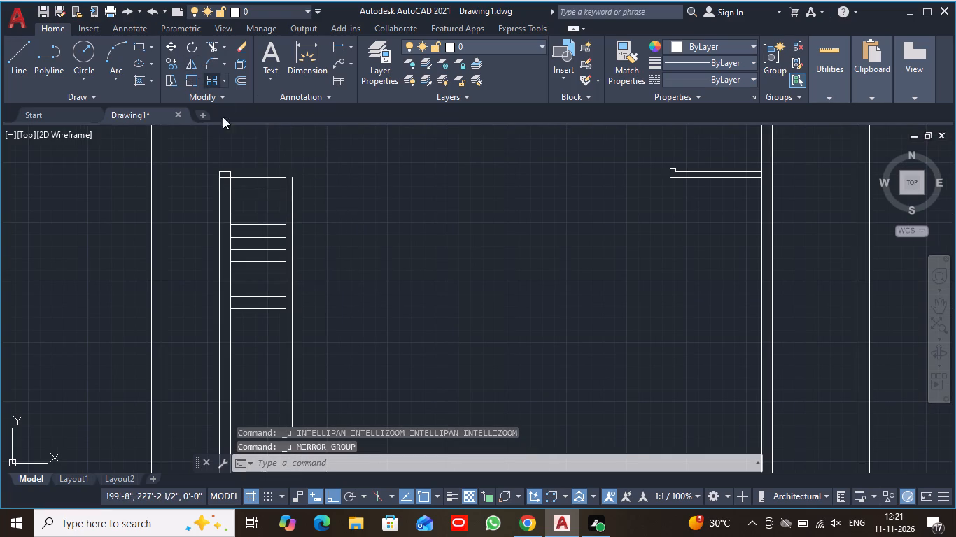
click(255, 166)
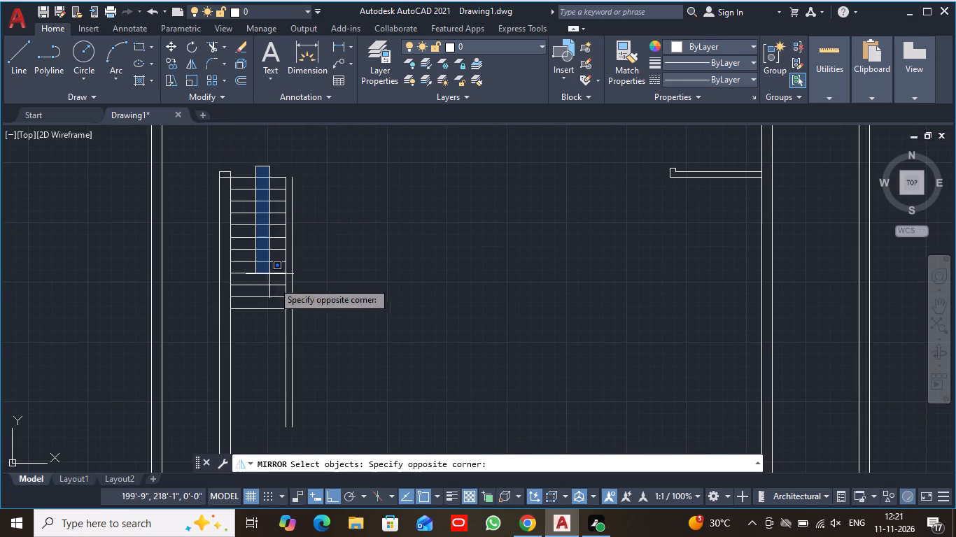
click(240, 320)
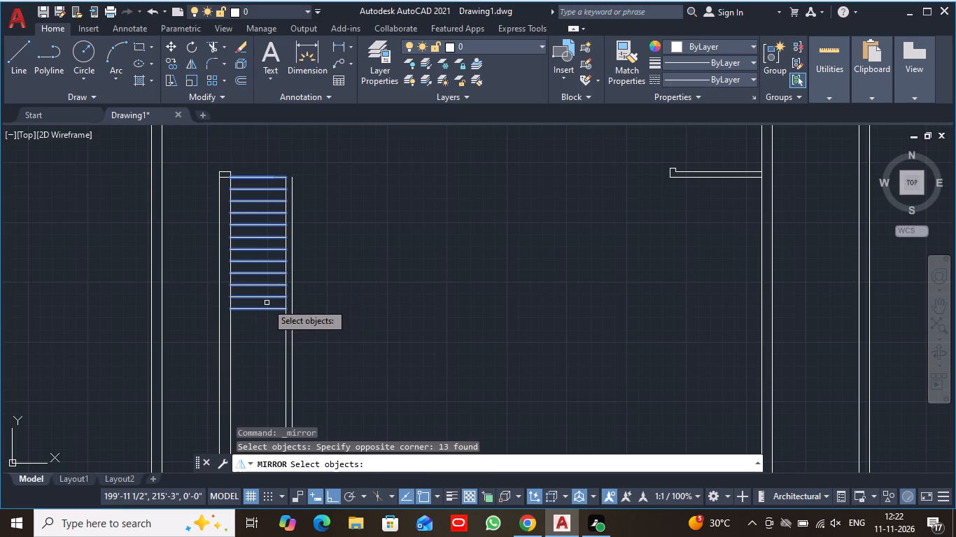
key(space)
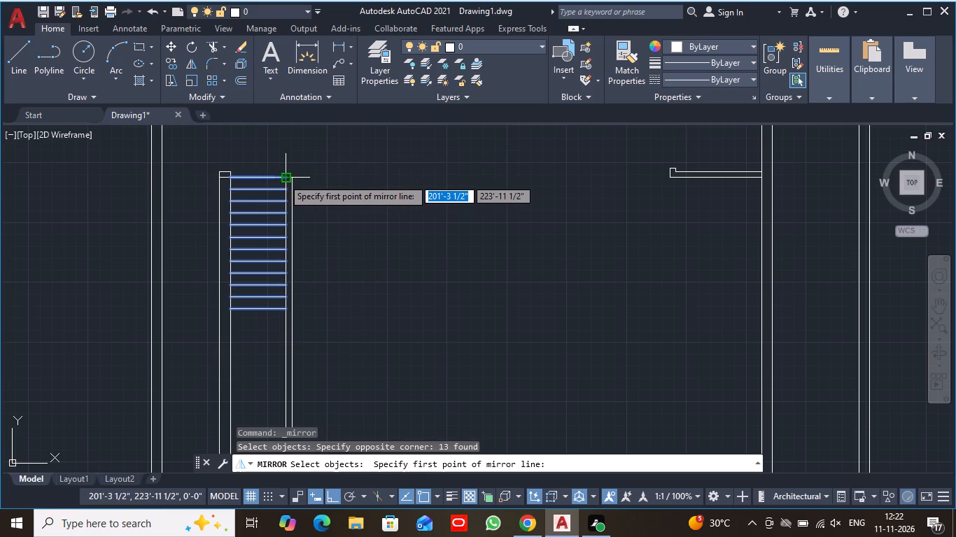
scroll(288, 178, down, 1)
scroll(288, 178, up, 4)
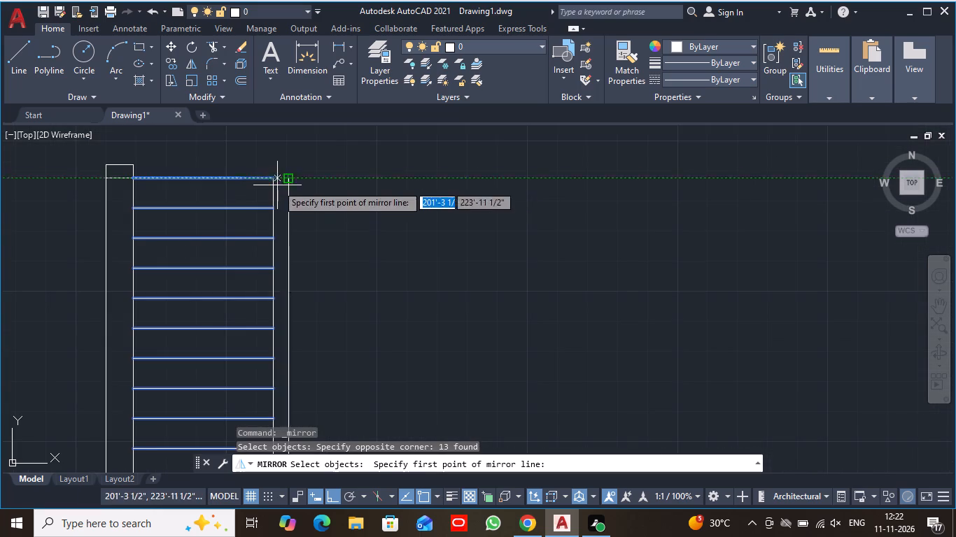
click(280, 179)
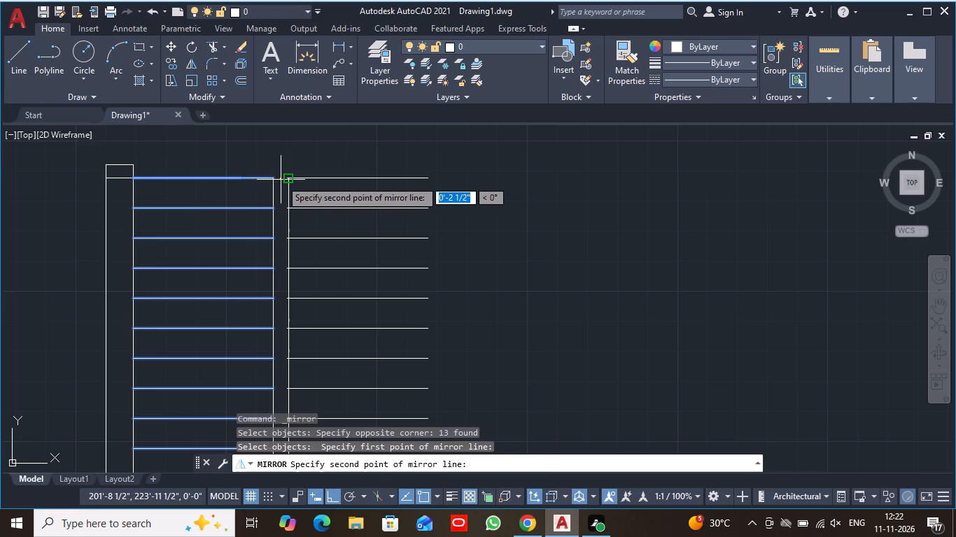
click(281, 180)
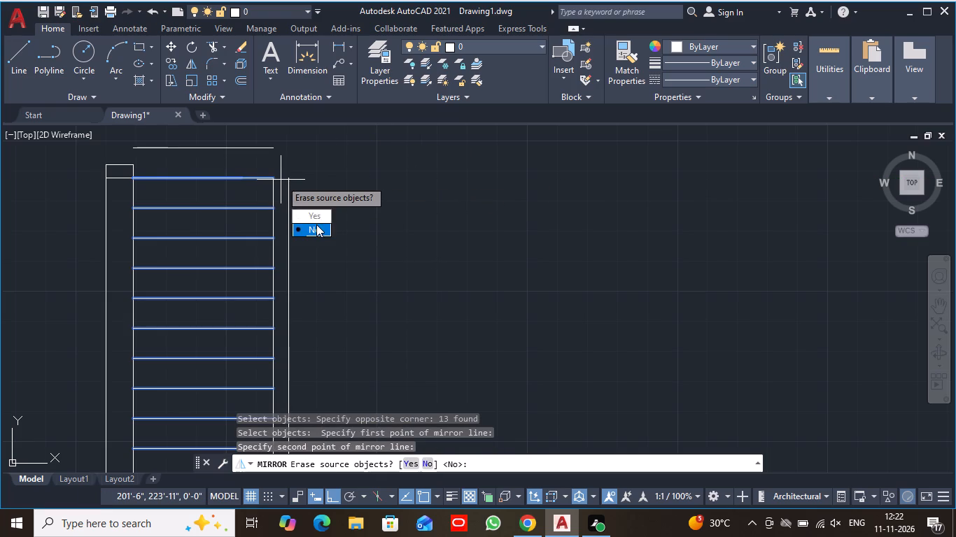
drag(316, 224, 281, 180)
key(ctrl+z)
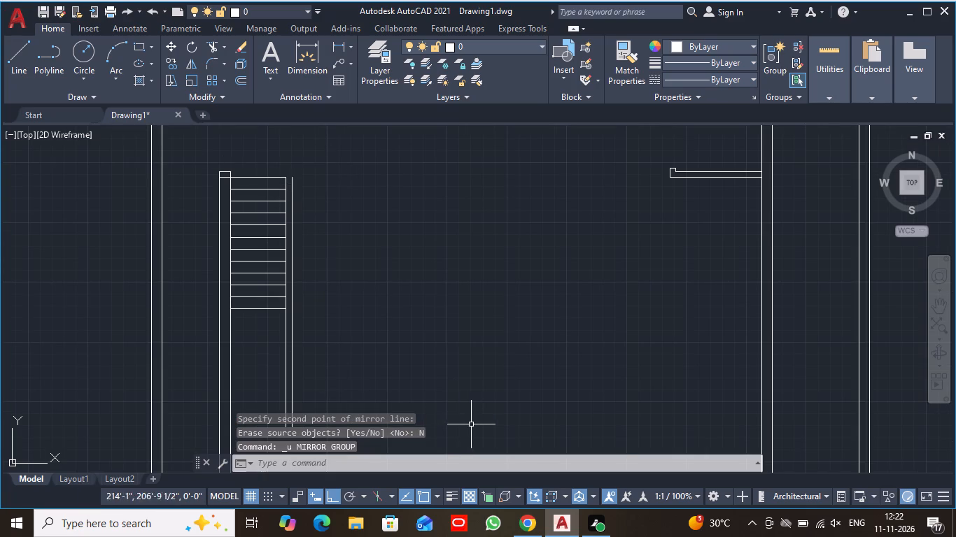
Mirror all the stair tread lines east about a vertical axis midway between the two side lines, keeping the original lines.
scroll(473, 424, up, 1)
middle_drag(211, 166, 217, 313)
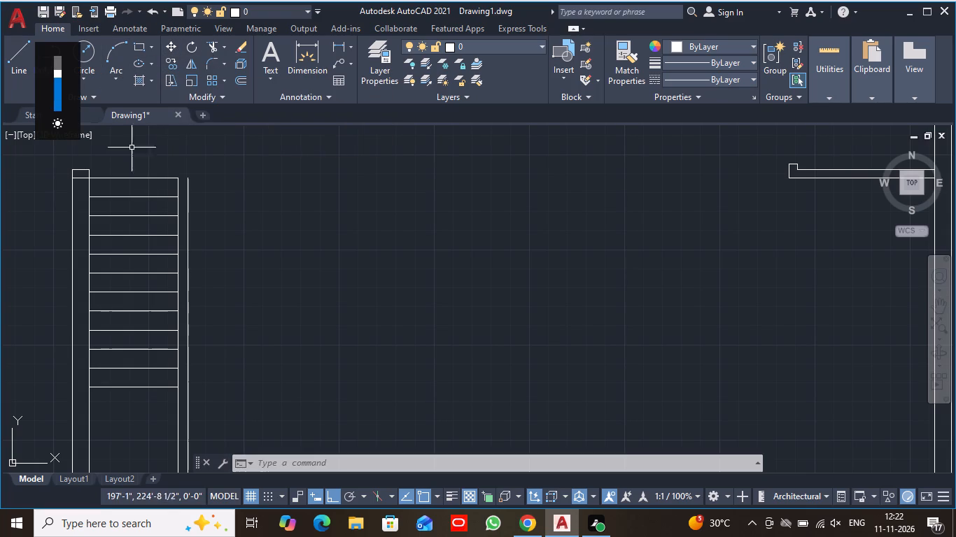
click(188, 62)
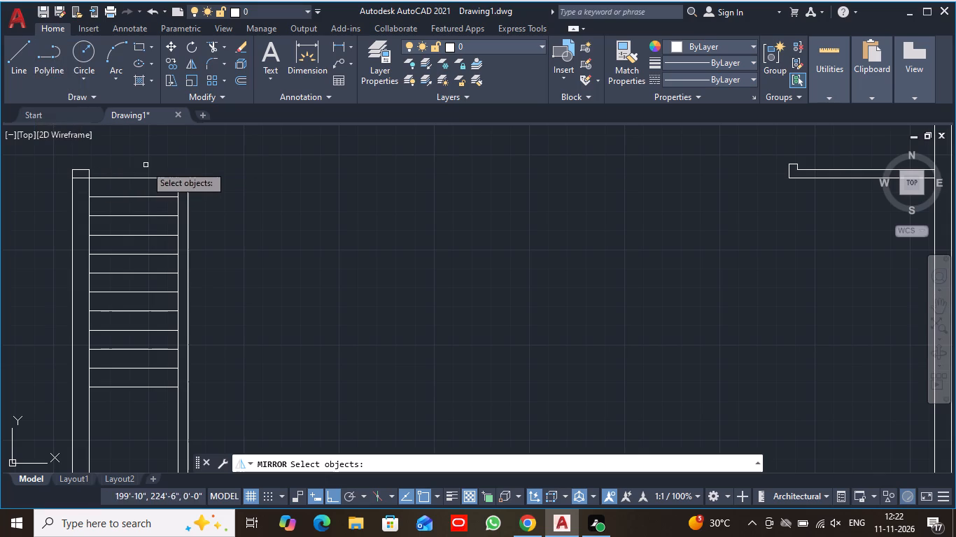
click(153, 161)
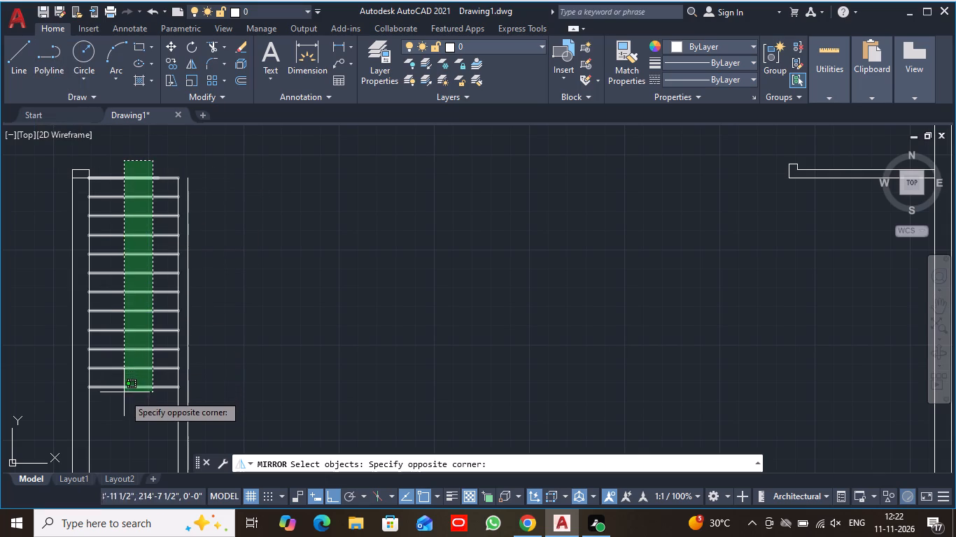
click(123, 403)
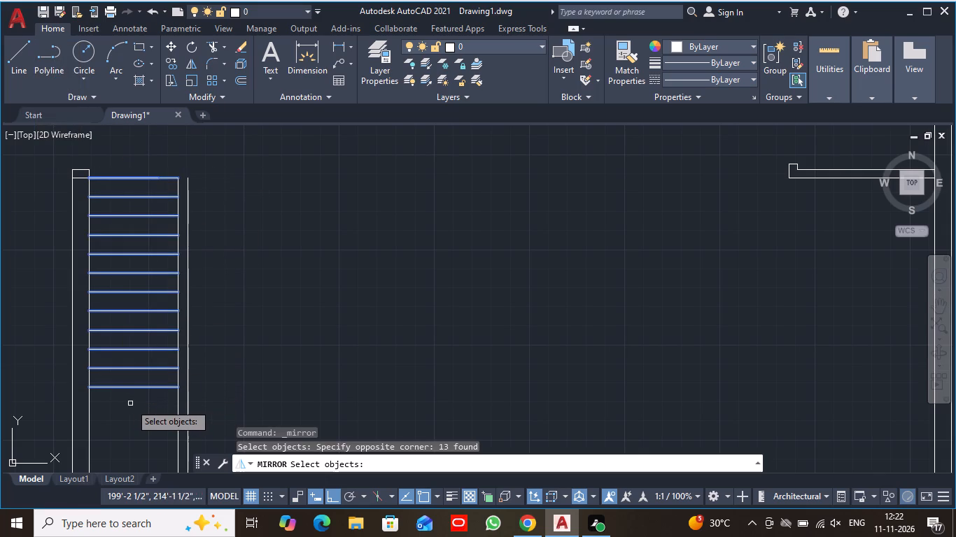
key(space)
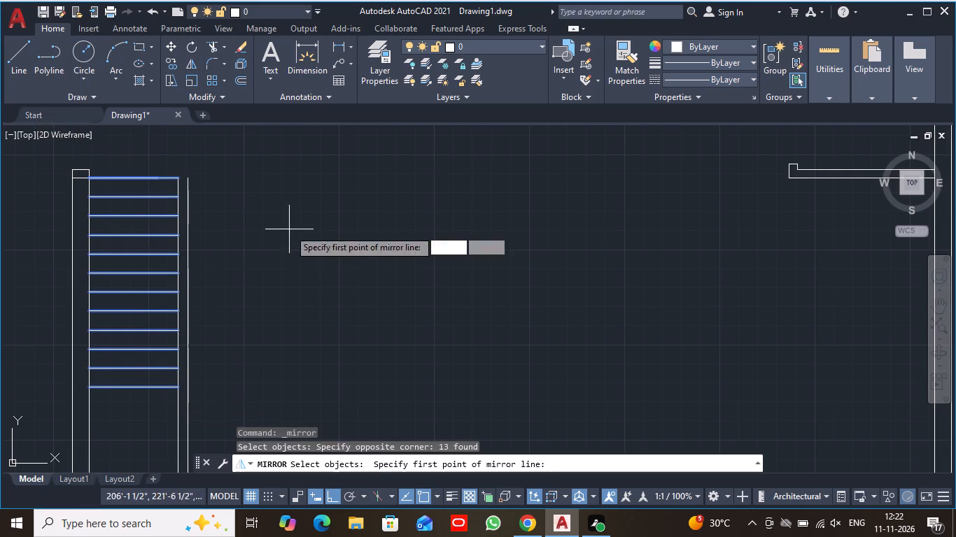
scroll(184, 182, up, 1)
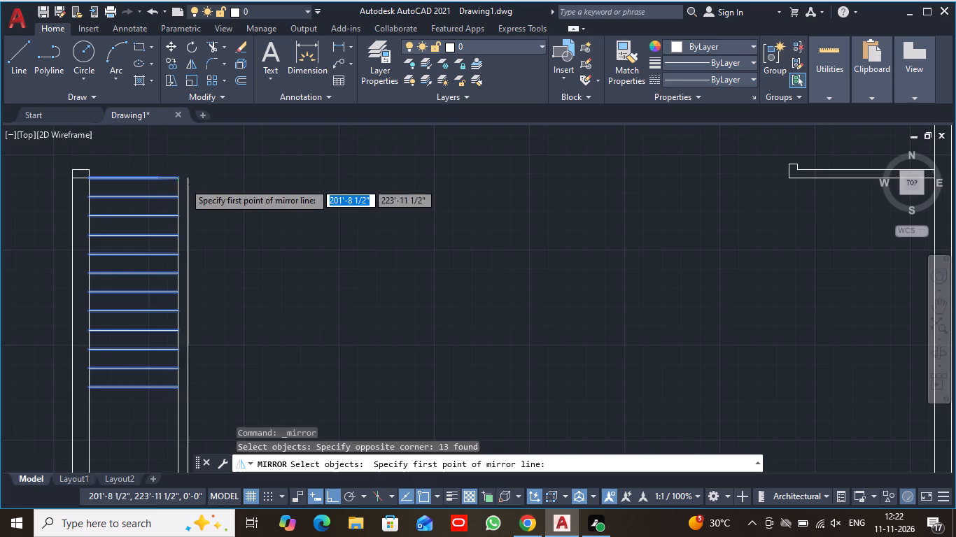
scroll(184, 182, up, 2)
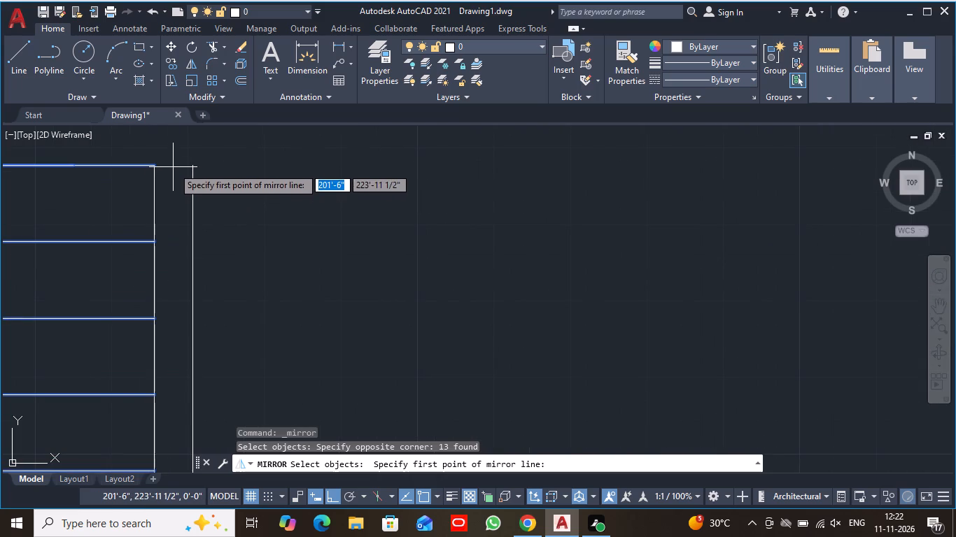
scroll(173, 163, down, 1)
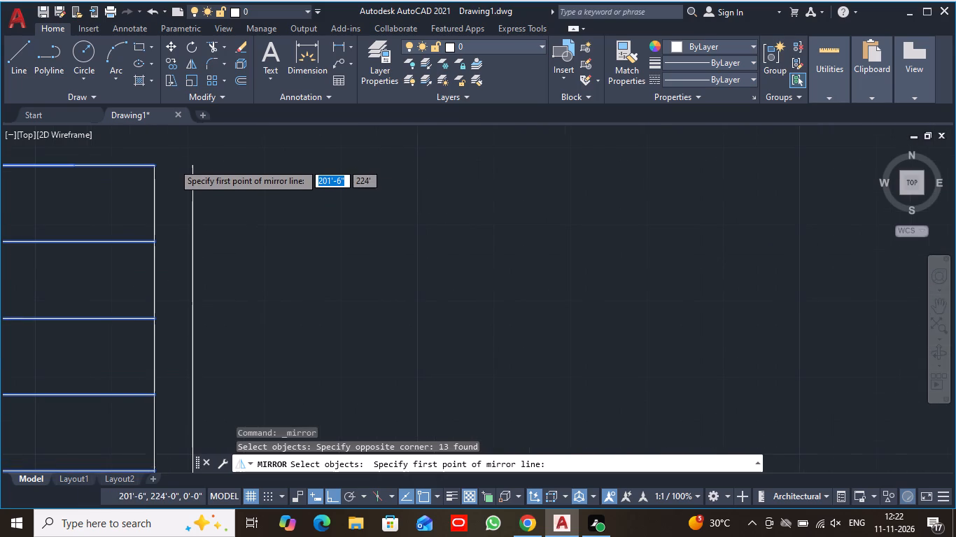
click(174, 165)
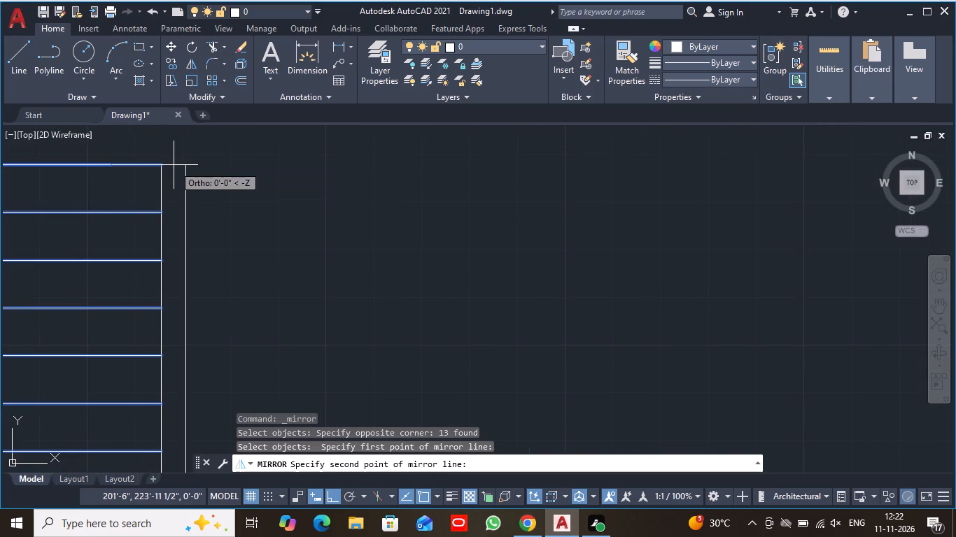
scroll(174, 165, down, 2)
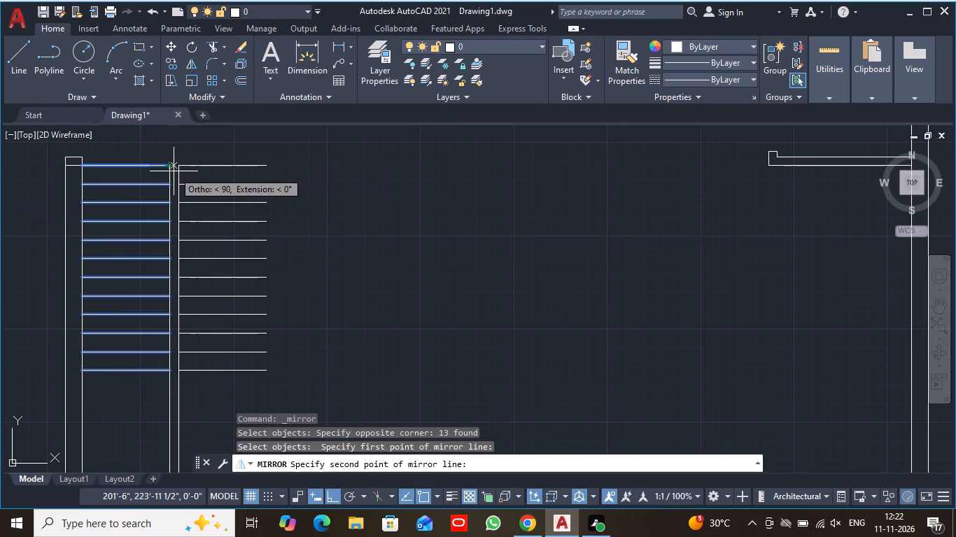
click(174, 171)
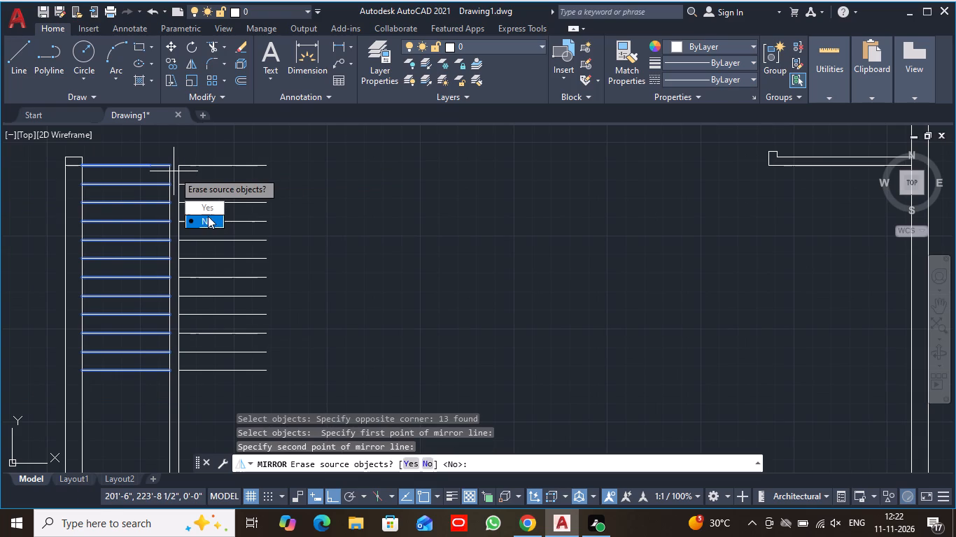
drag(209, 220, 174, 171)
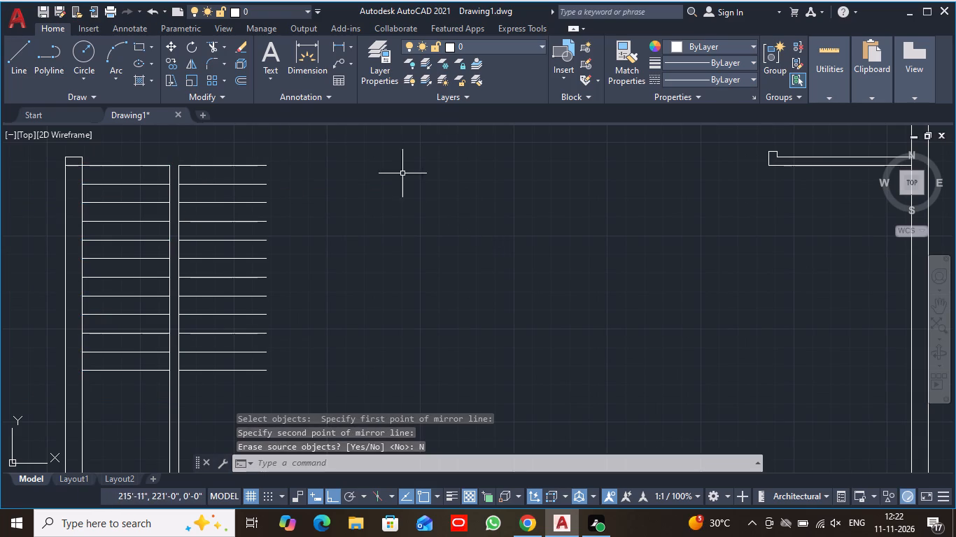
Draw a vertical line closing the east ends of the mirrored treads, from the northernmost to the southernmost tread.
click(25, 55)
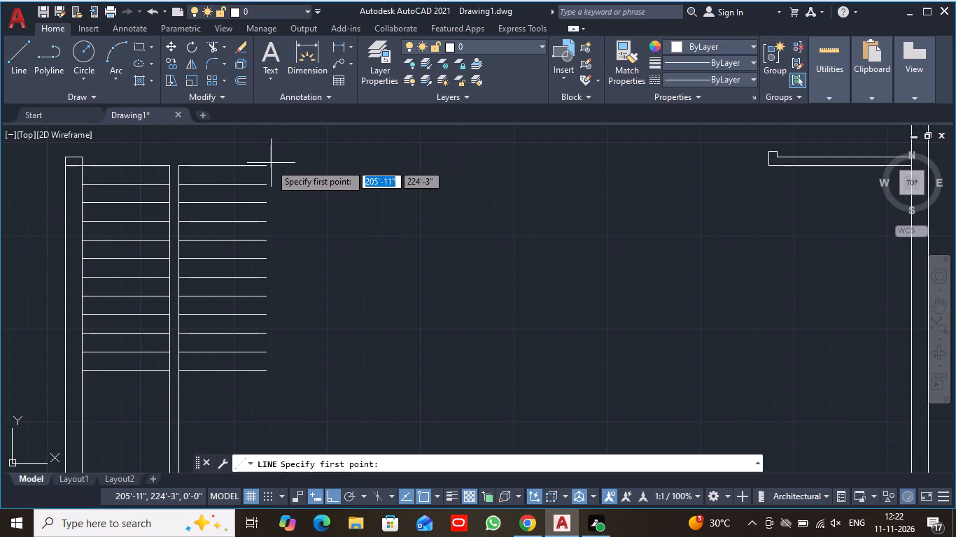
click(267, 168)
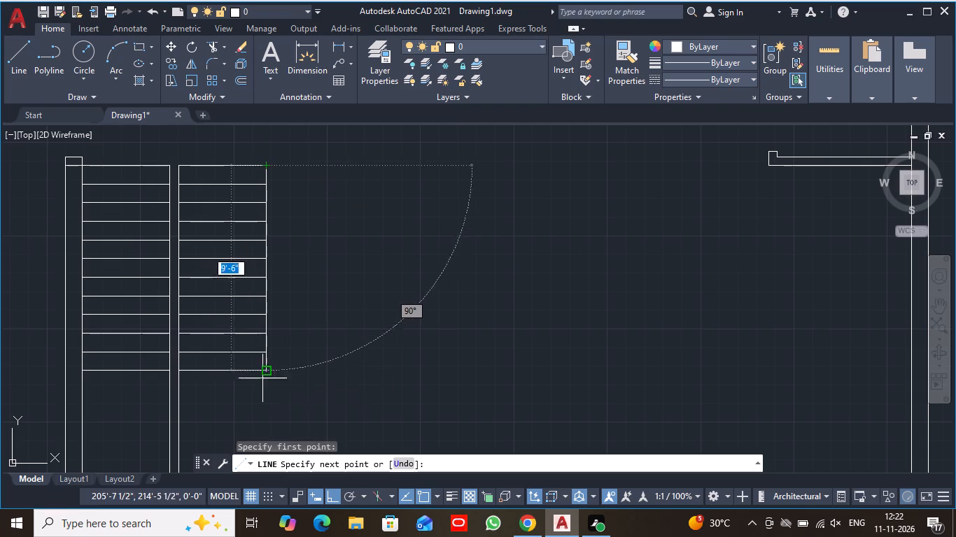
click(263, 373)
key(Escape)
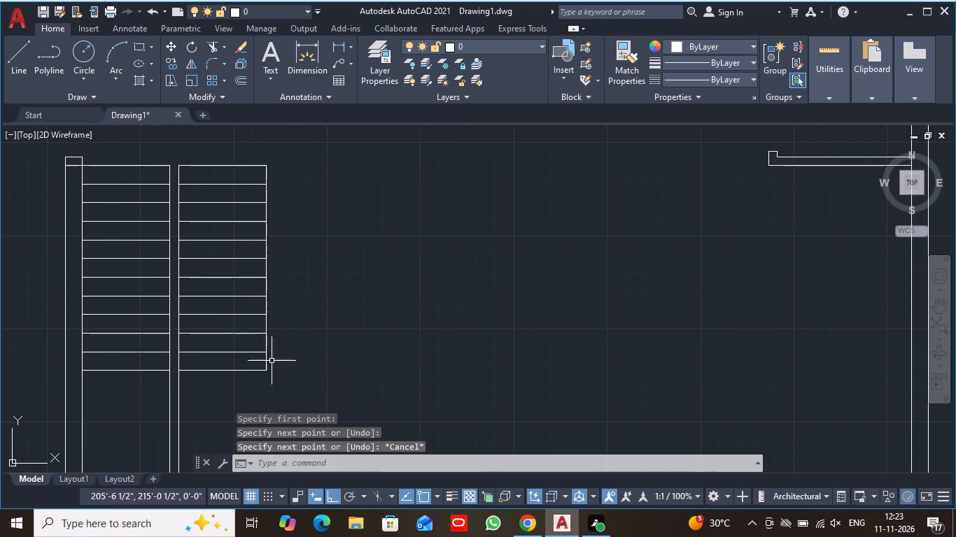
Trim the two central staircase side lines where they run south past the southernmost treads.
scroll(350, 318, down, 1)
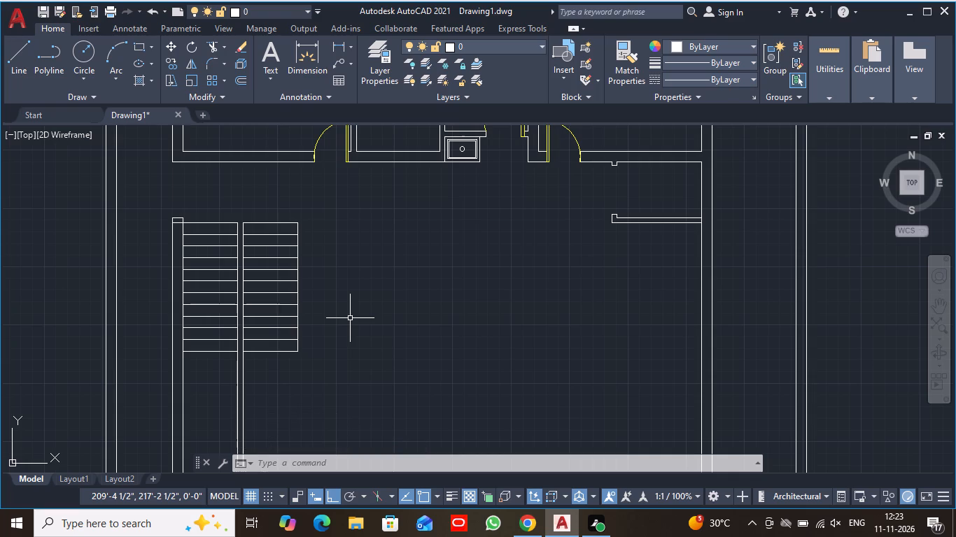
scroll(335, 379, down, 2)
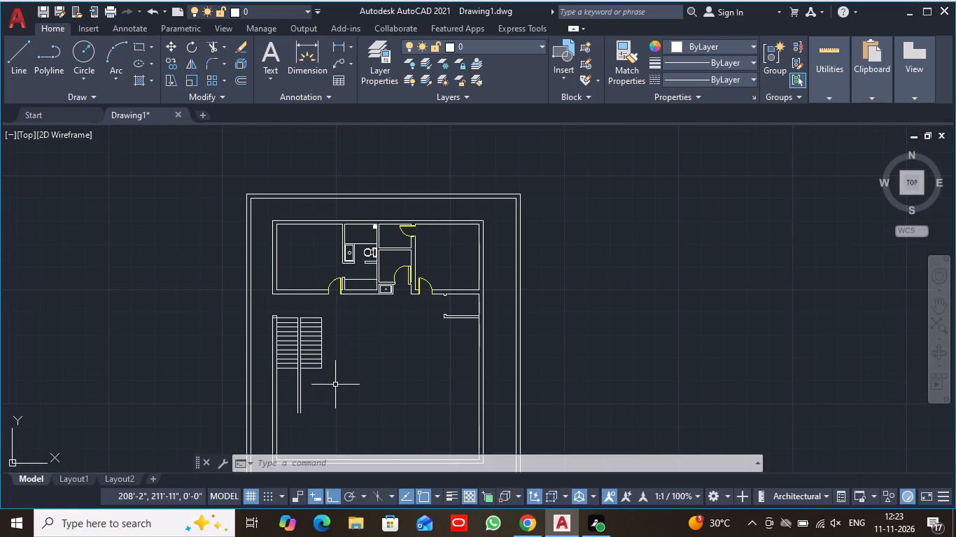
middle_drag(335, 385, 344, 323)
scroll(314, 333, up, 2)
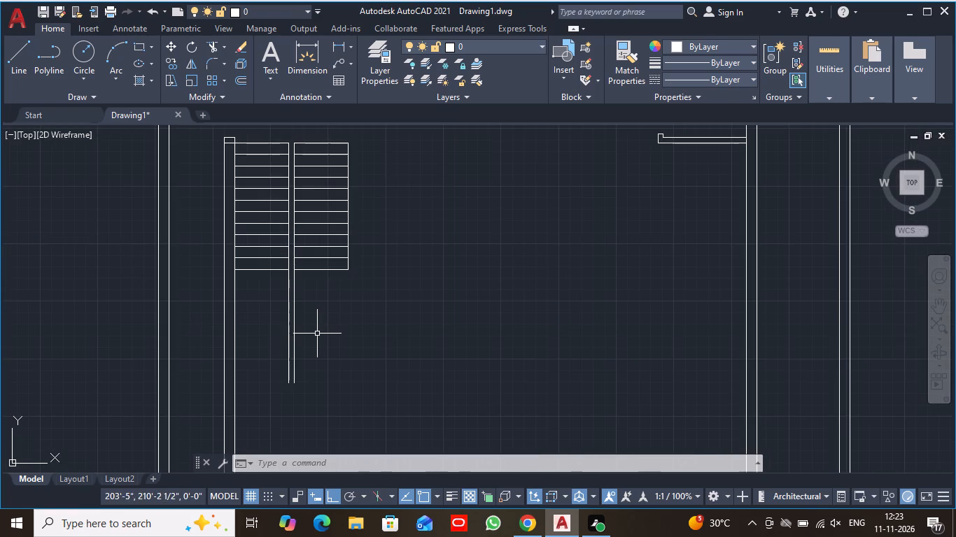
key(t)
text(r)
key(space)
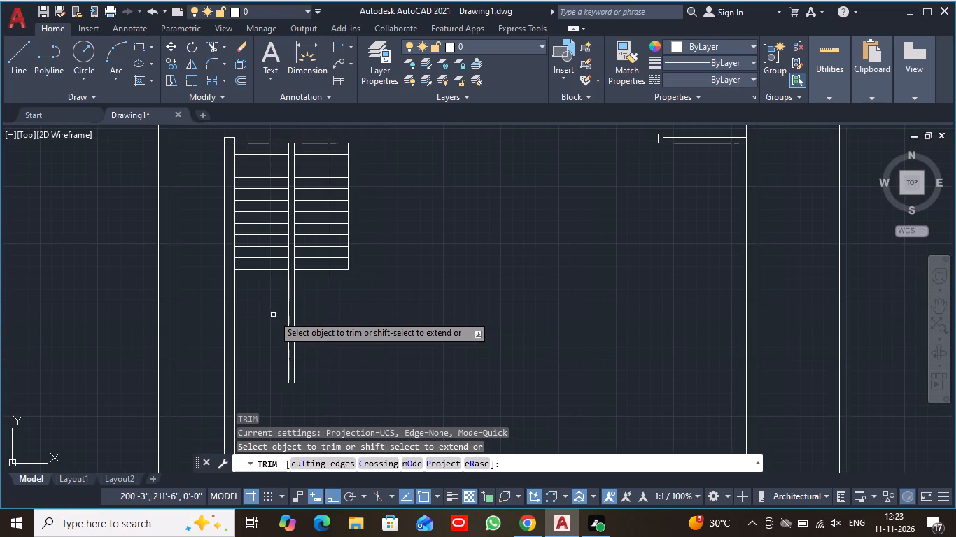
click(289, 313)
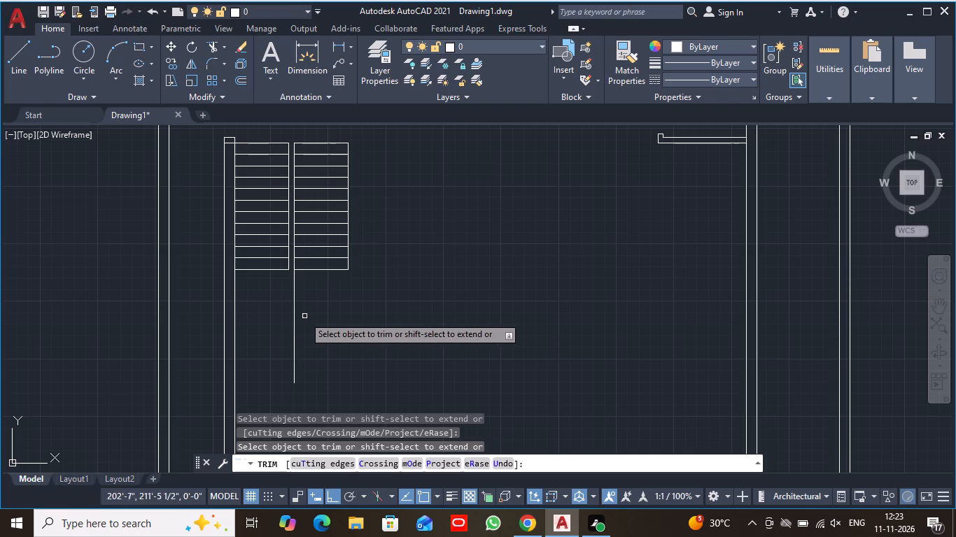
click(294, 324)
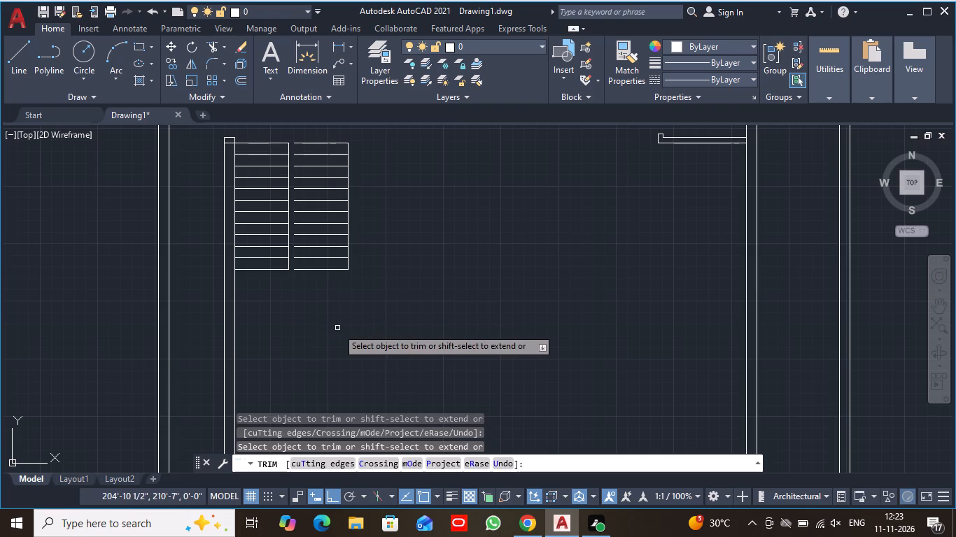
Draw a 9'-2" vertical line along the west ends of the east flight's treads, from the northernmost to the southernmost tread.
scroll(337, 328, up, 2)
middle_drag(307, 296, 345, 393)
scroll(435, 252, down, 1)
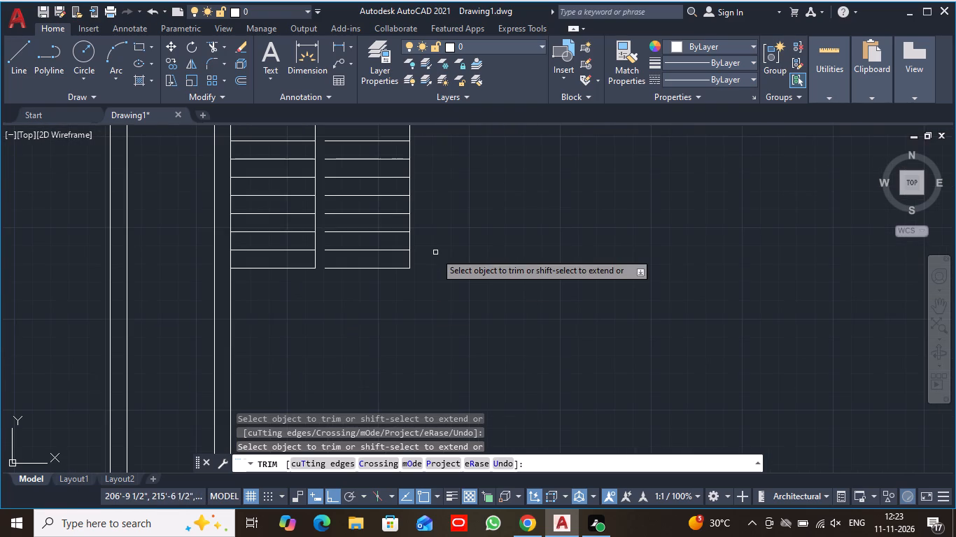
click(20, 52)
middle_drag(266, 152, 265, 257)
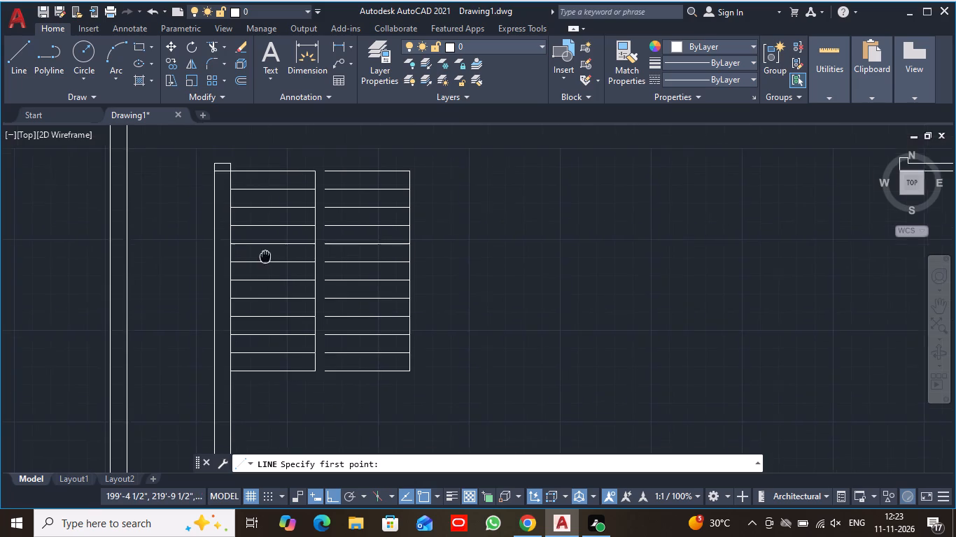
middle_drag(265, 257, 260, 278)
click(316, 195)
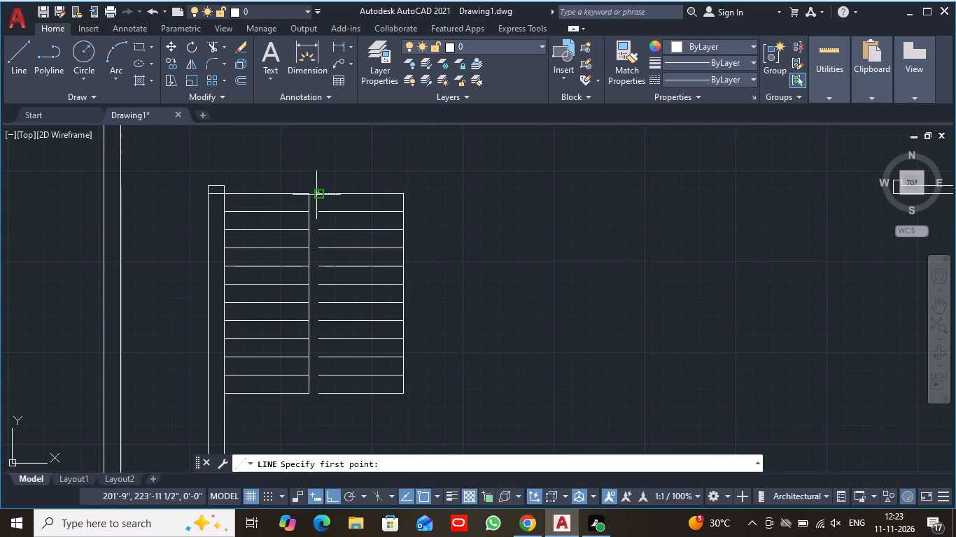
click(318, 393)
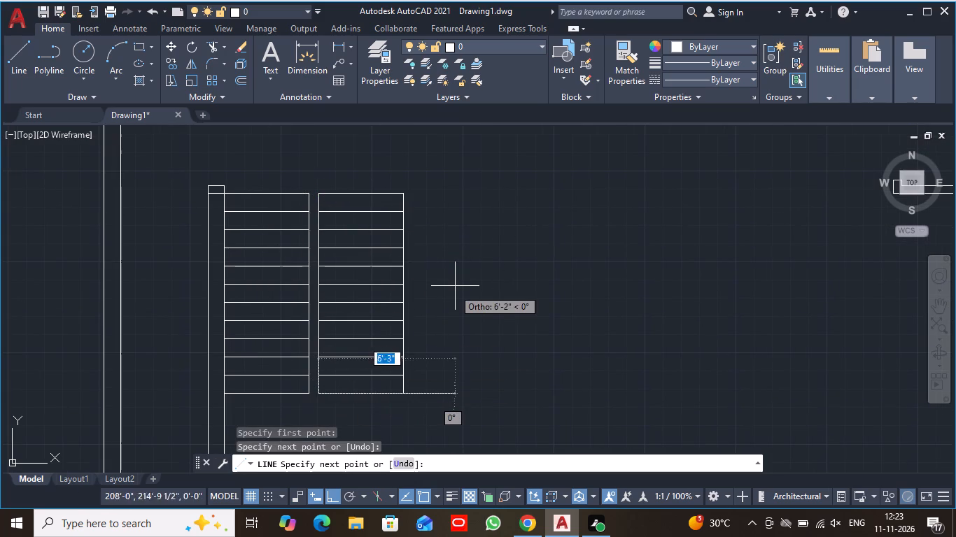
key(Escape)
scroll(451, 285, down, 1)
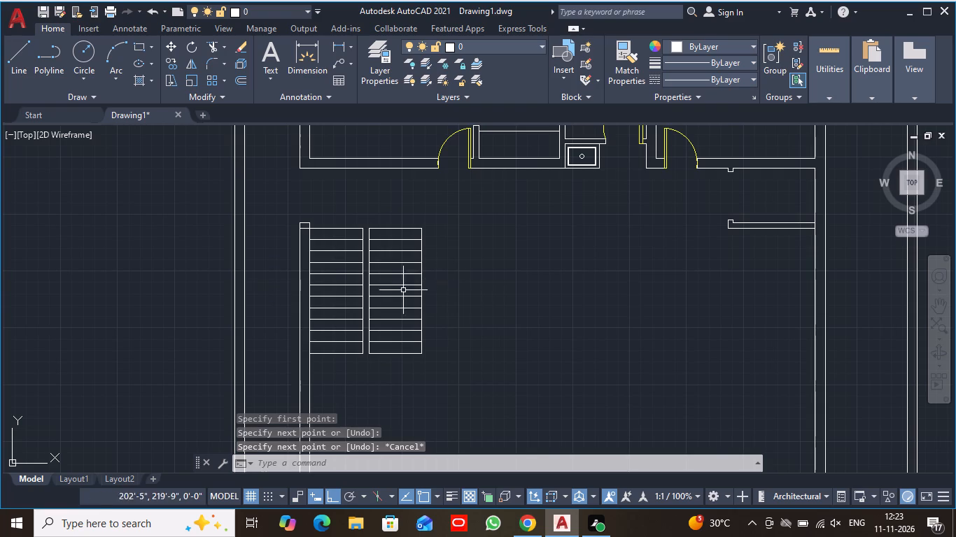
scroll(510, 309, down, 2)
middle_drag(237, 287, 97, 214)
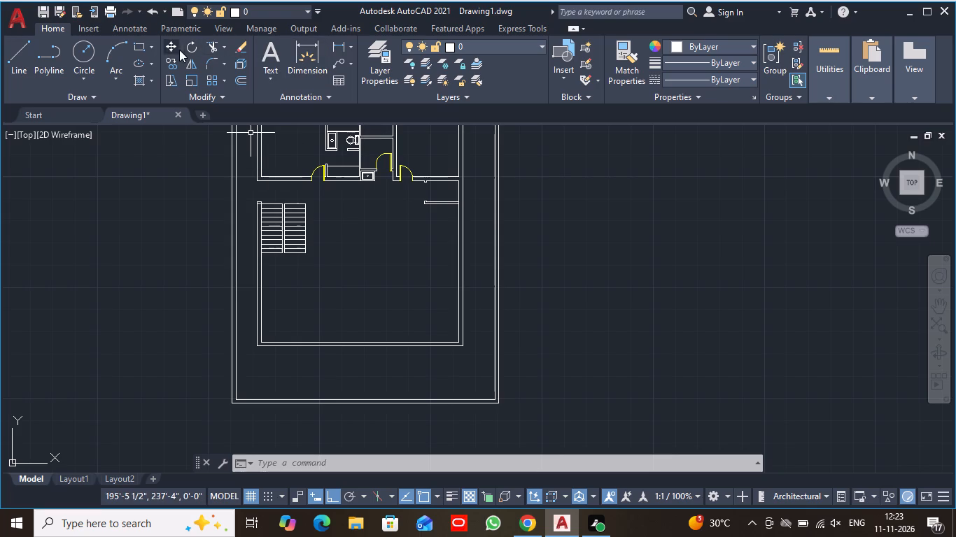
Offset the southernmost tread lines of the east and west stair flights 3' to the south.
click(240, 77)
text(3')
key(Return)
scroll(314, 253, up, 4)
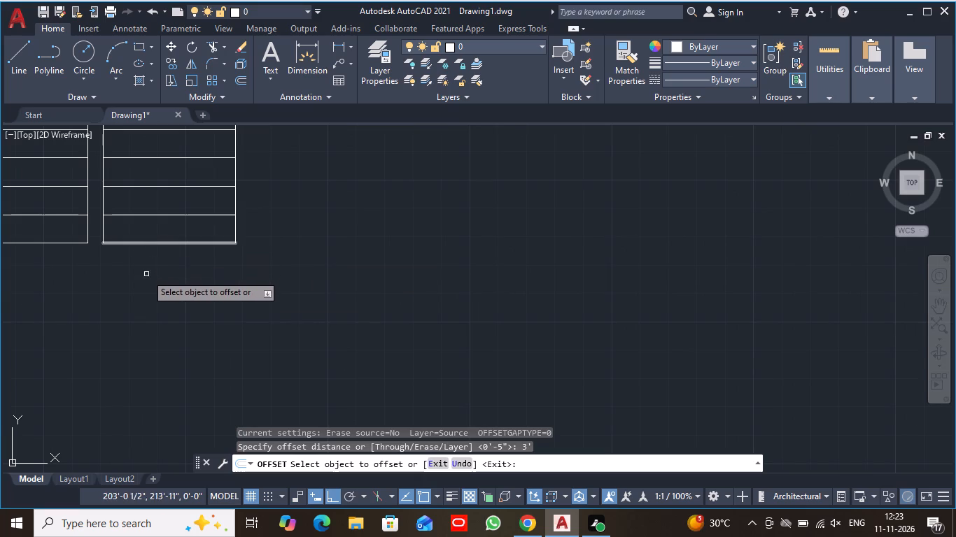
click(151, 244)
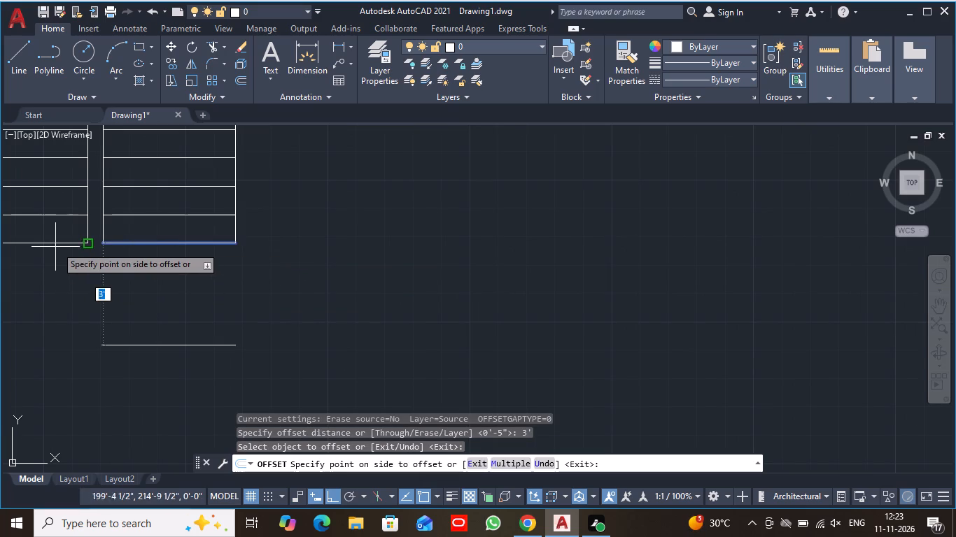
click(139, 329)
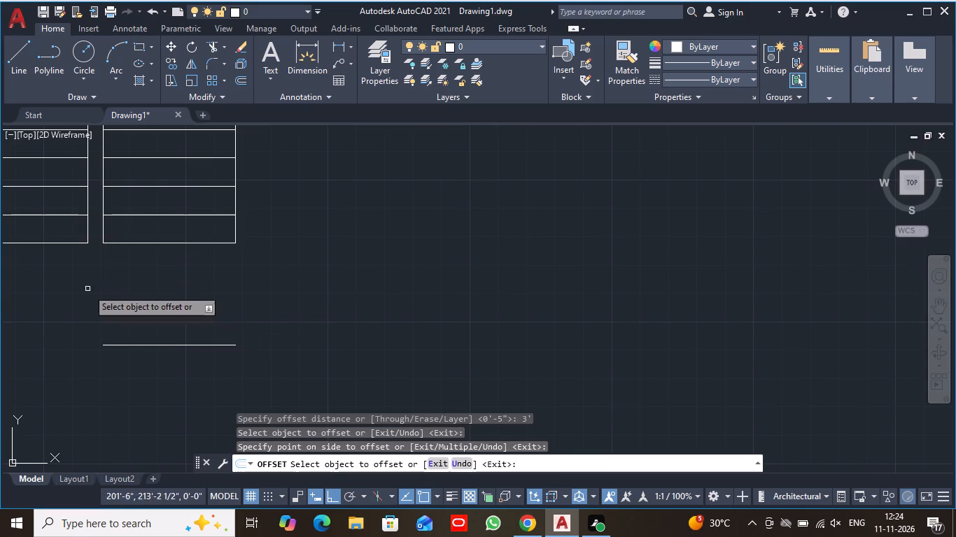
click(56, 243)
click(57, 317)
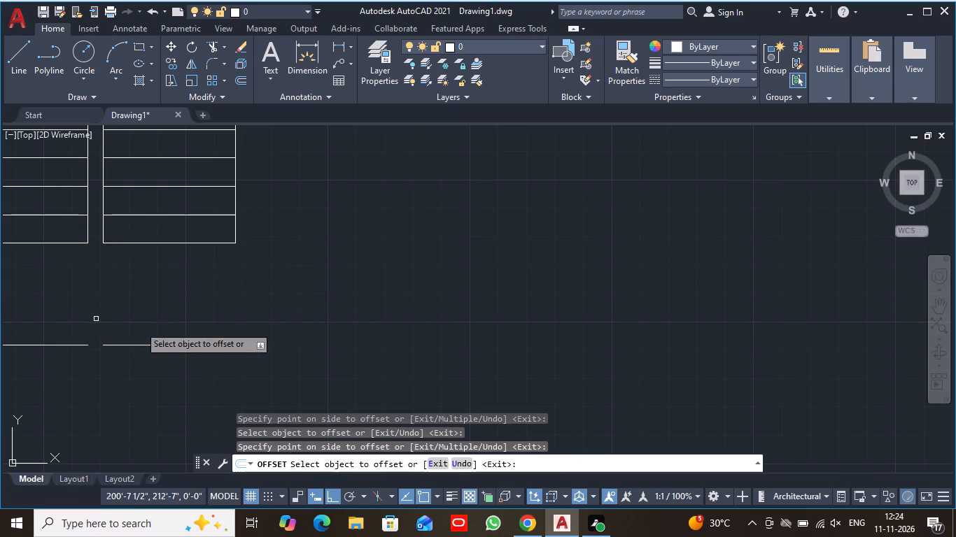
middle_drag(246, 302, 356, 276)
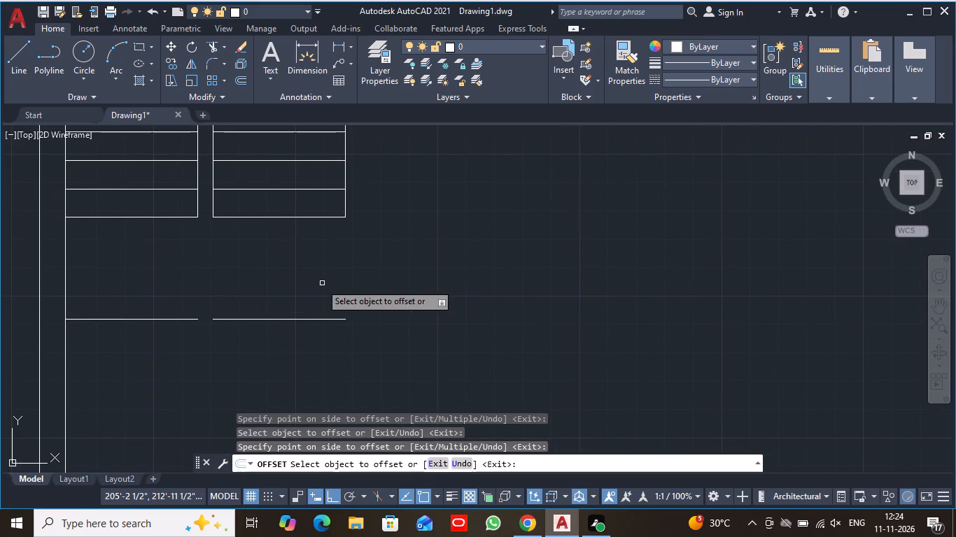
key(Escape)
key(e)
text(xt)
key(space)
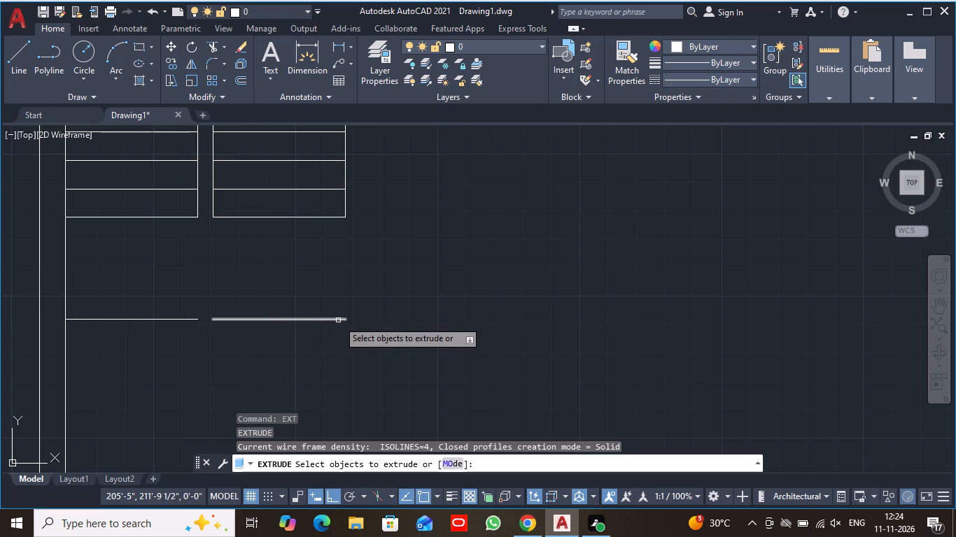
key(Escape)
Extend the east offset landing line westward across the gap to meet the west landing line.
text(ext)
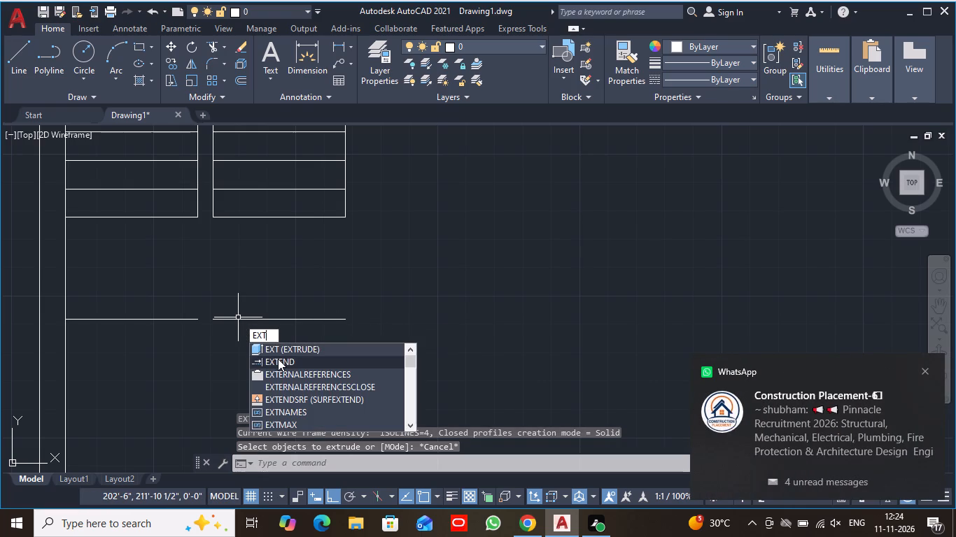
click(278, 359)
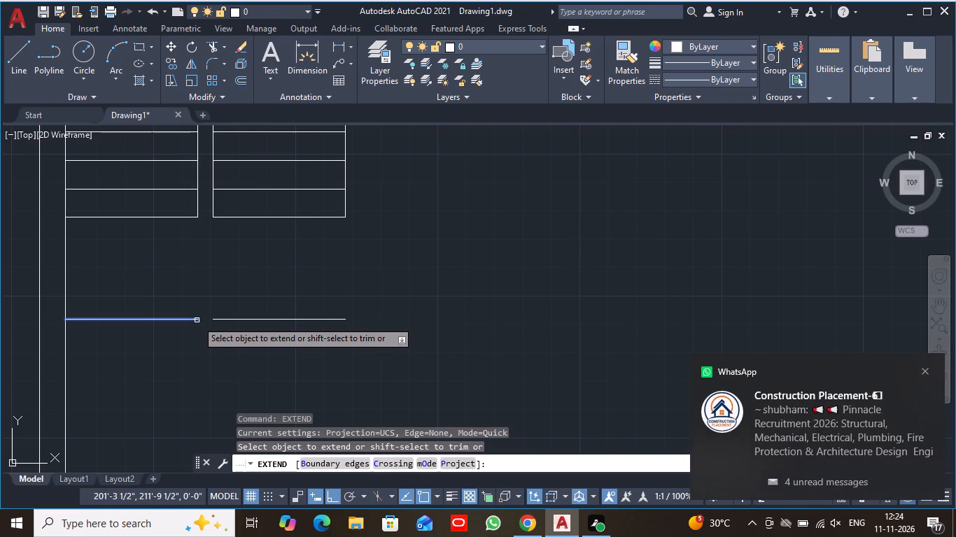
click(214, 319)
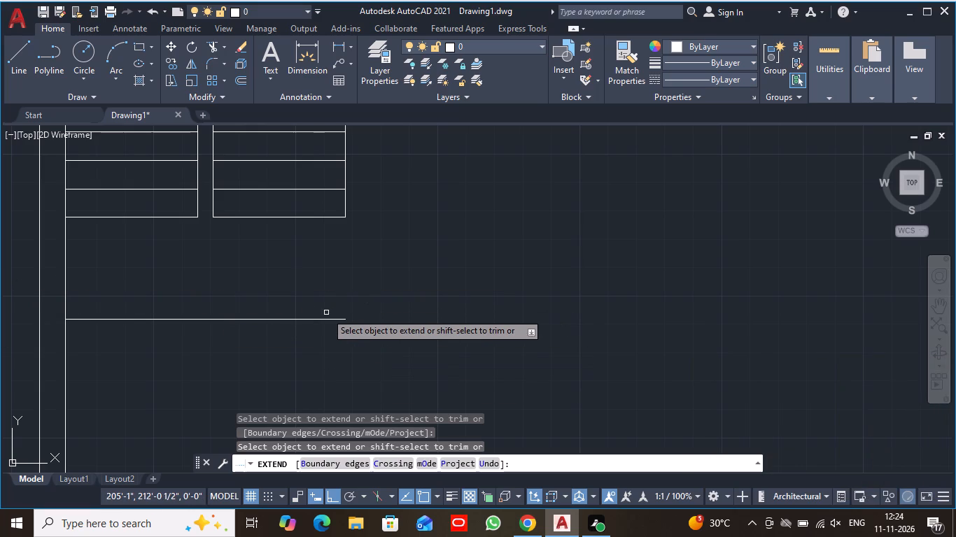
key(Escape)
Fillet the landing line's east end with the east flight's outer side line to form a square corner.
text(fi)
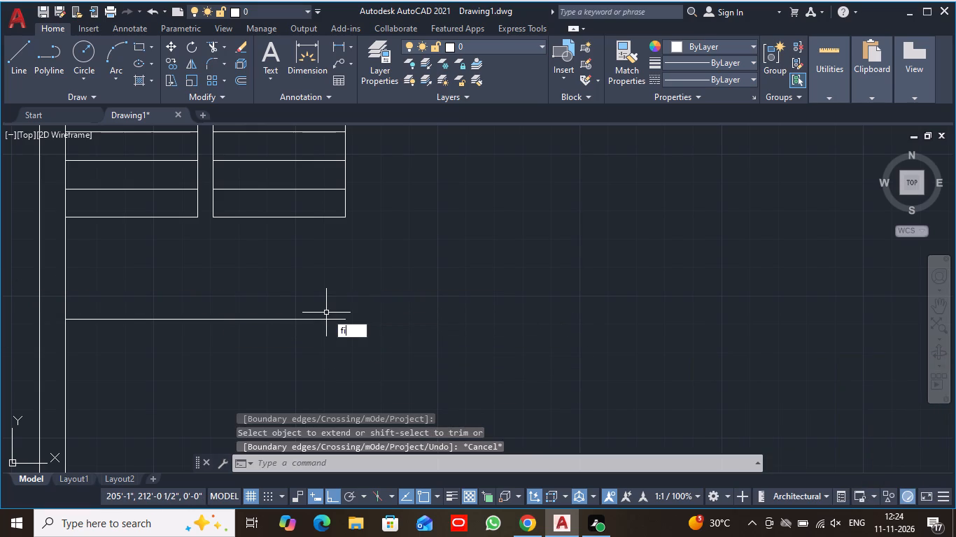
click(378, 353)
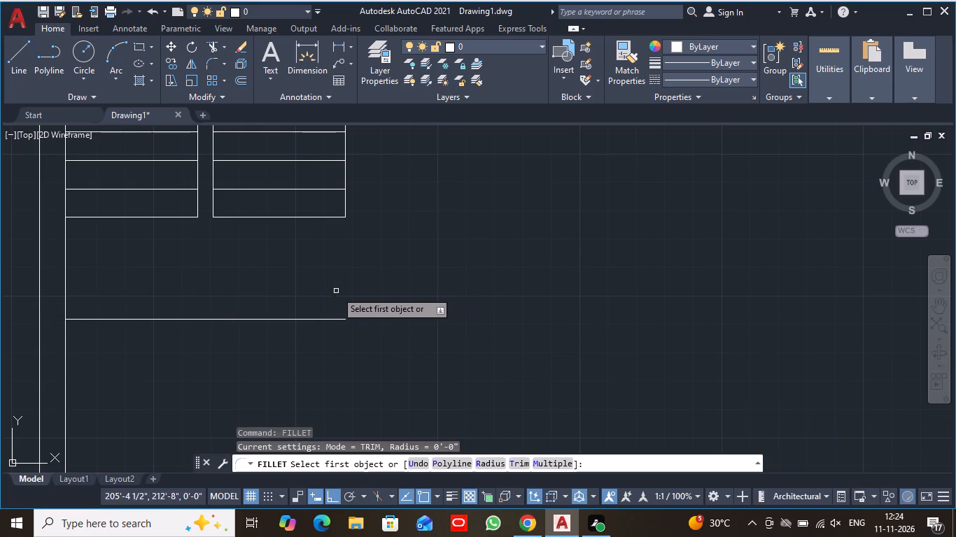
click(344, 320)
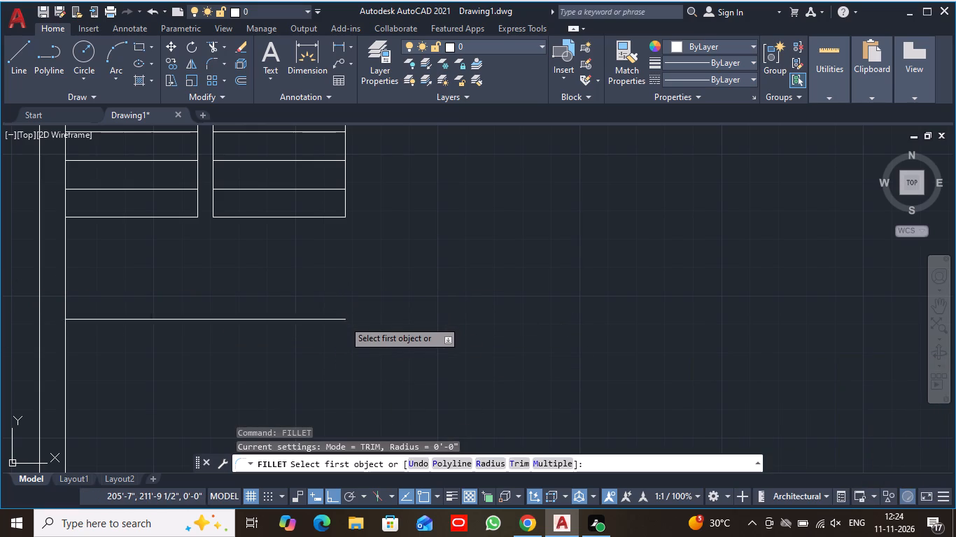
click(343, 208)
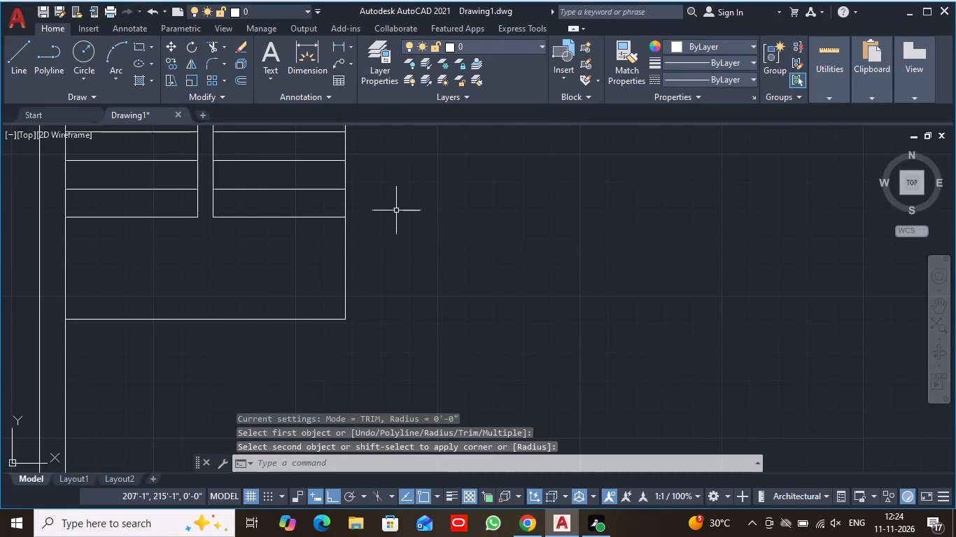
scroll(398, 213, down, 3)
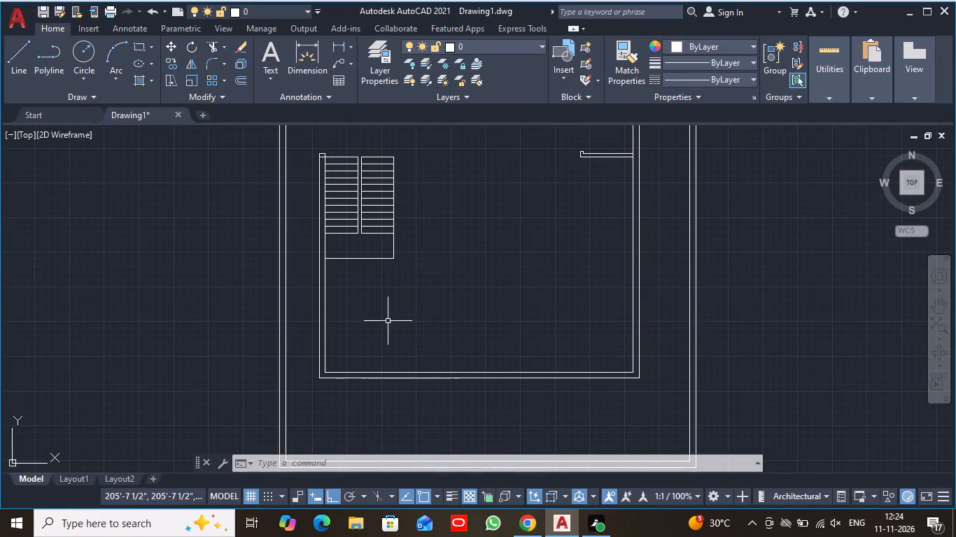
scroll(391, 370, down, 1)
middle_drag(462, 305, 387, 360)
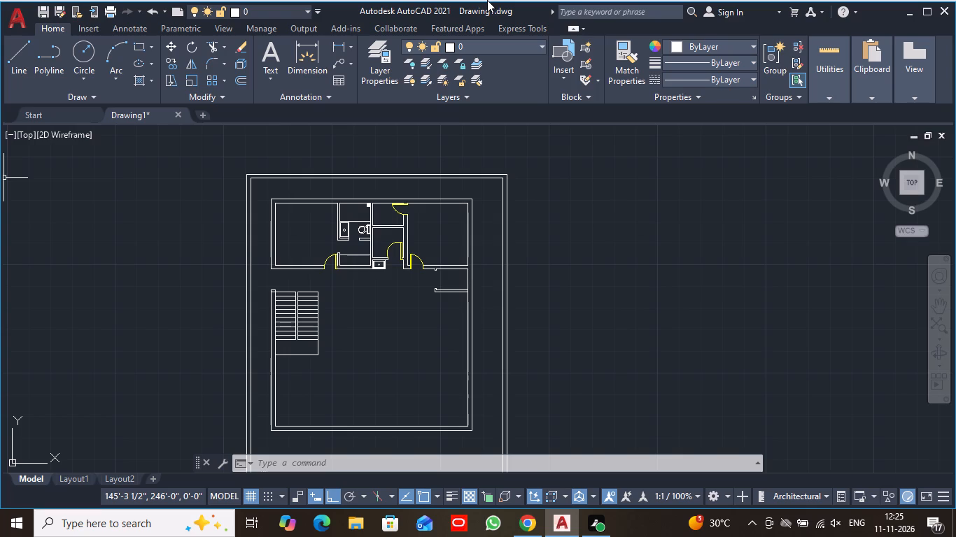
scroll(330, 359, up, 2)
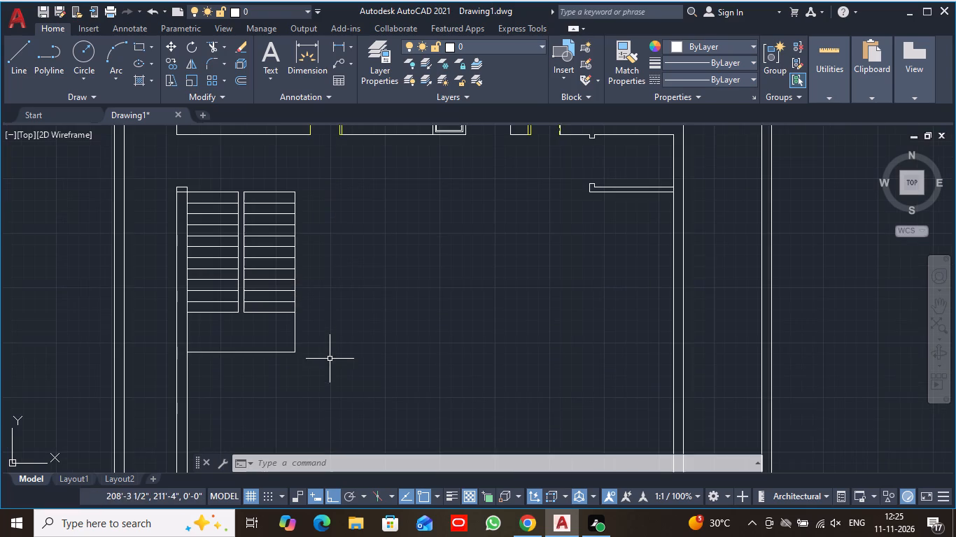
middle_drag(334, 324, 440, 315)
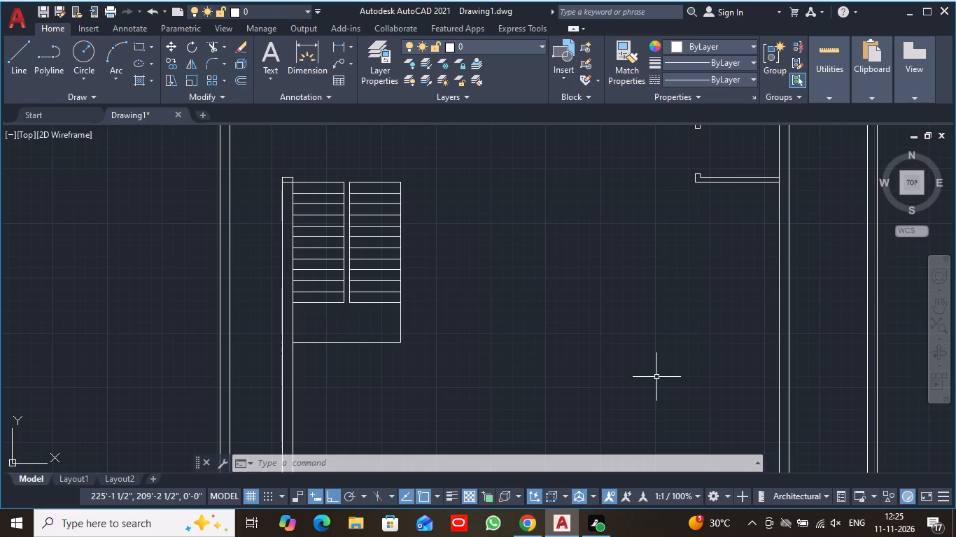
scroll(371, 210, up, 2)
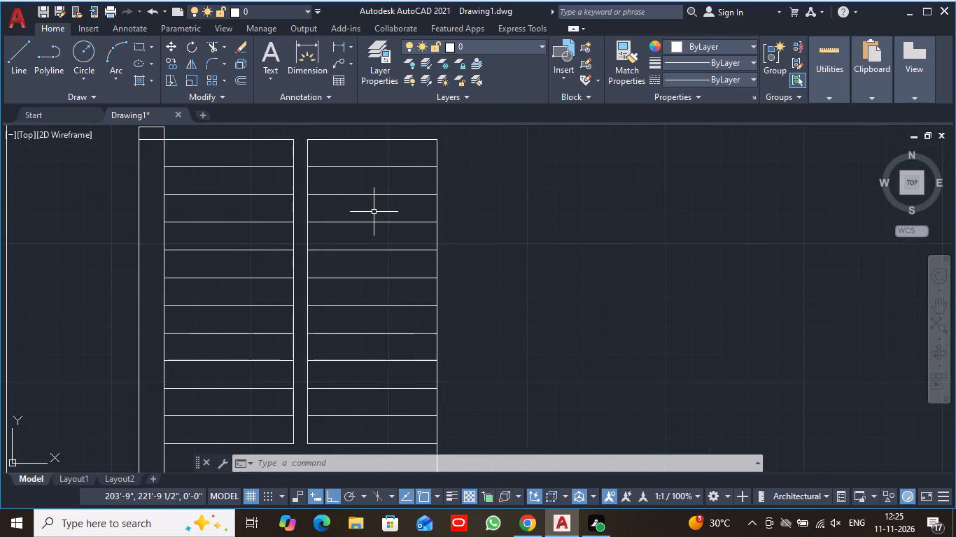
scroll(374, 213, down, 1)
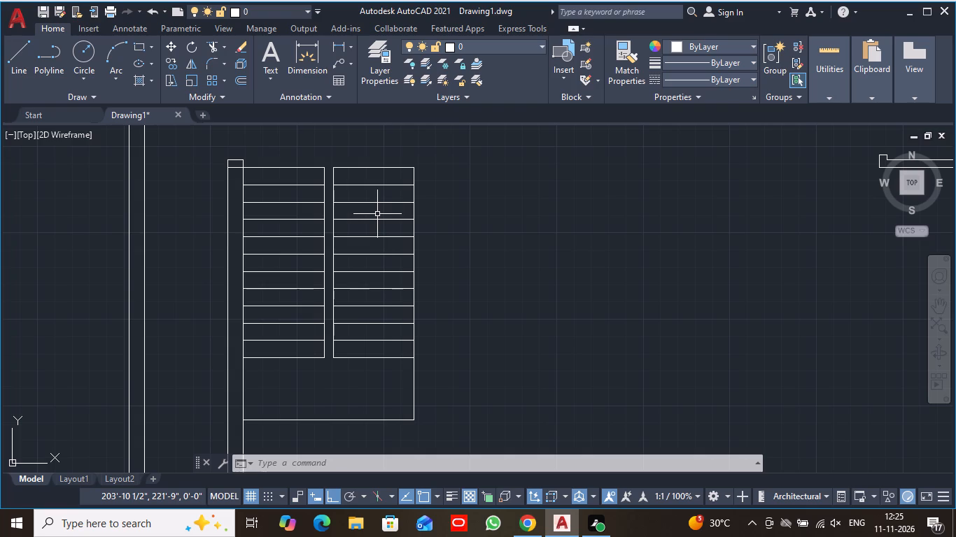
Draw a polyline arrowhead about 5 1/2" south from the middle of the east flight's northernmost tread, with half-widths 0 to 1.
text(pl)
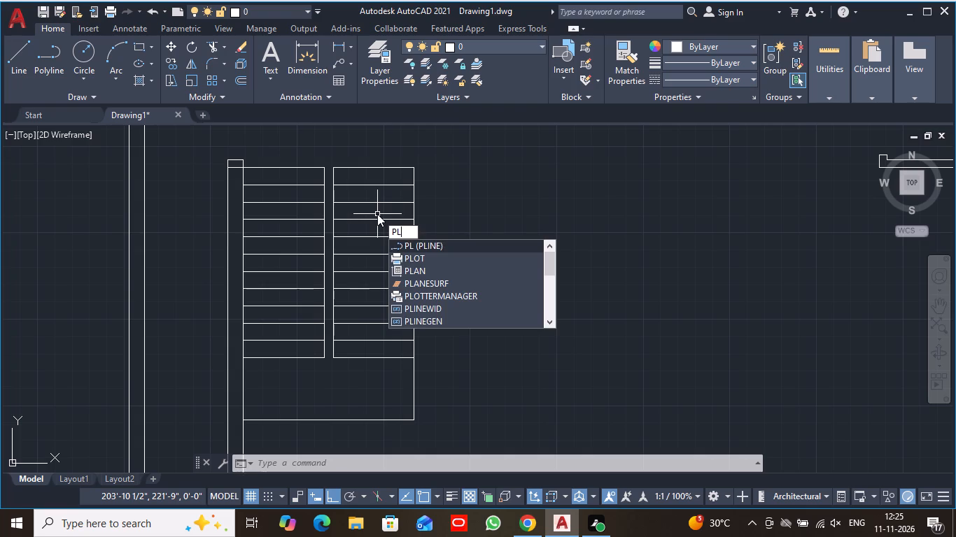
key(Return)
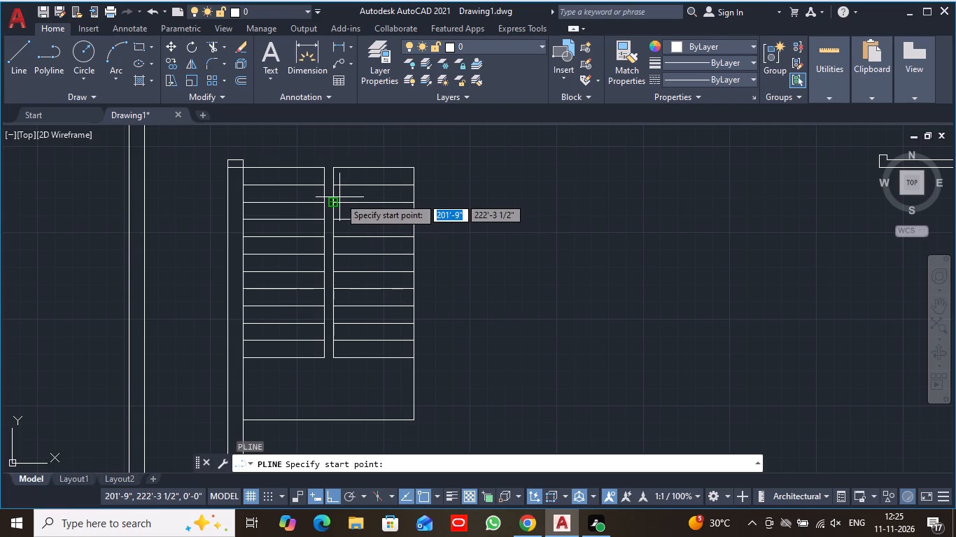
scroll(353, 173, up, 1)
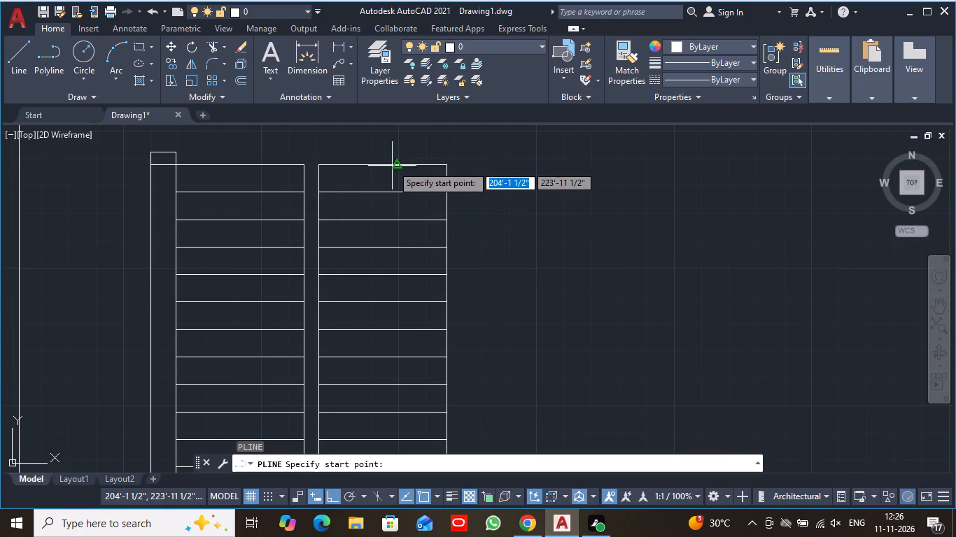
click(378, 164)
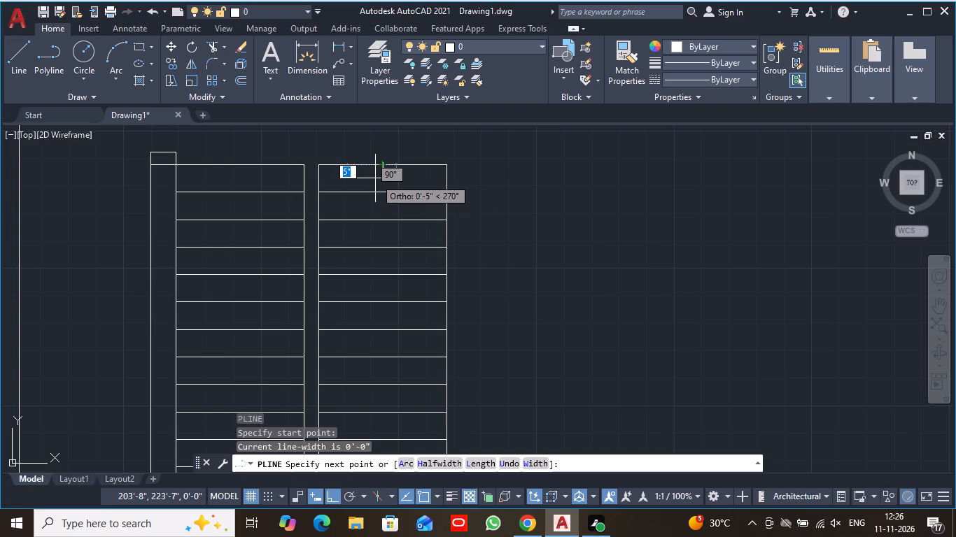
scroll(375, 178, up, 3)
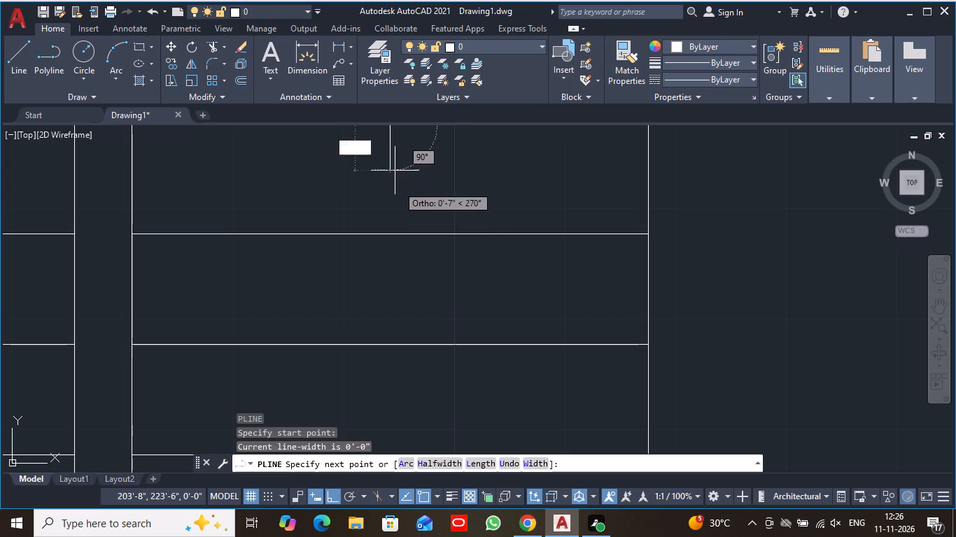
middle_drag(395, 170, 393, 230)
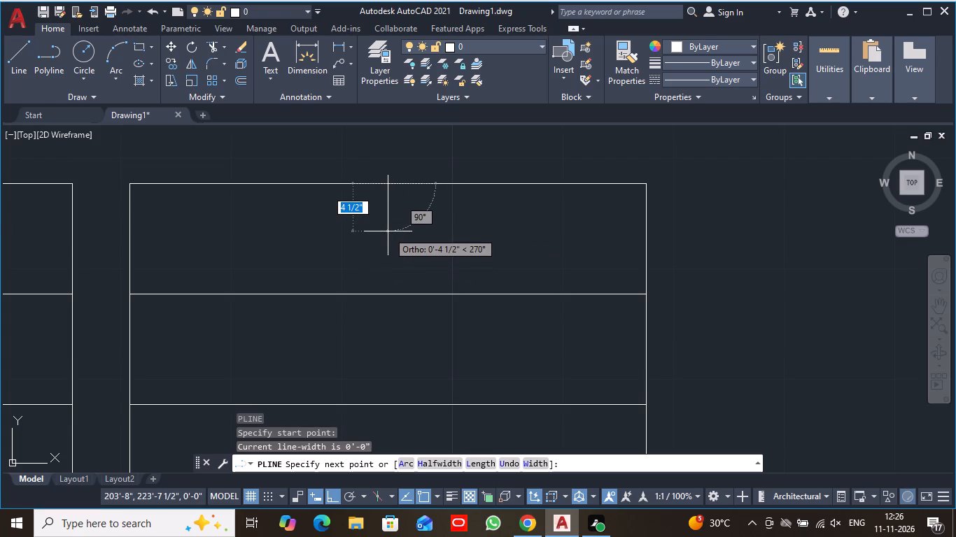
text(h)
key(space)
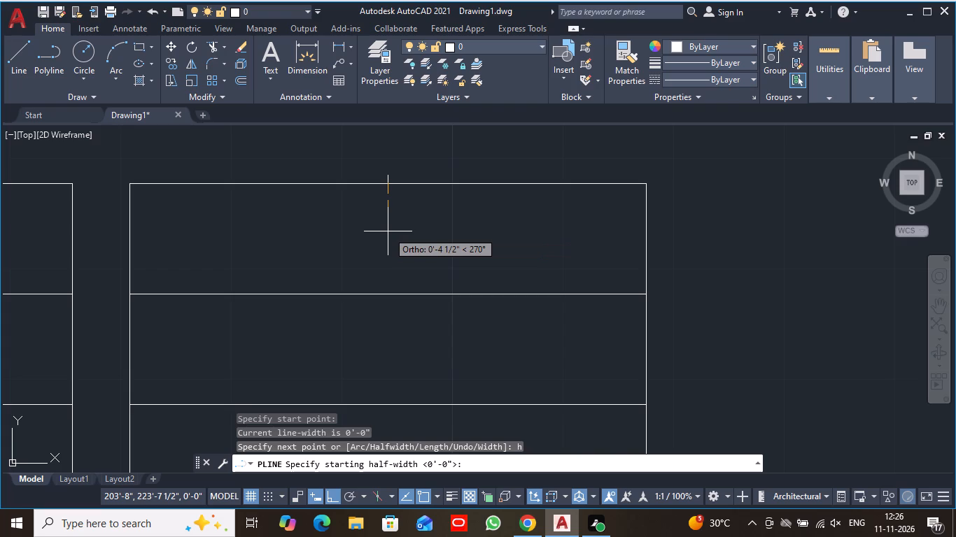
key(0)
key(space)
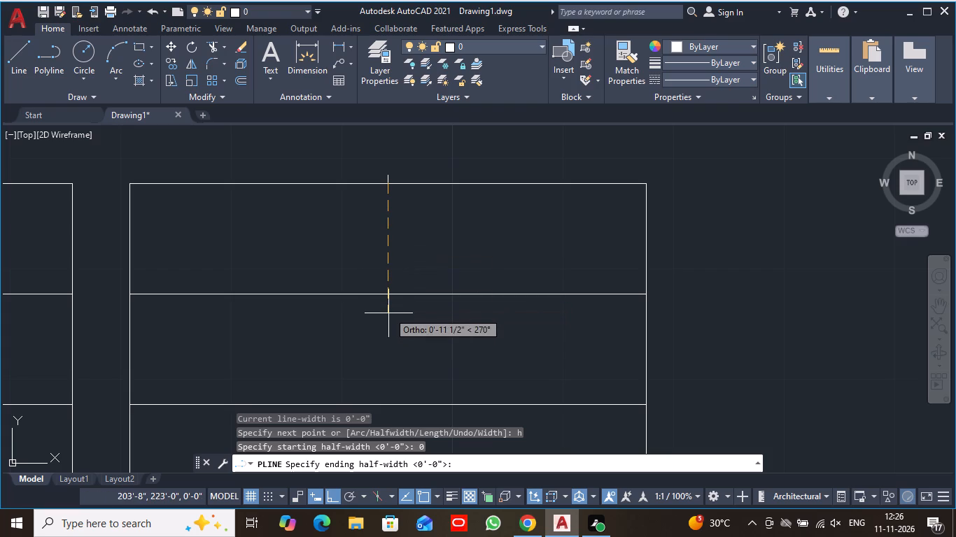
key(1)
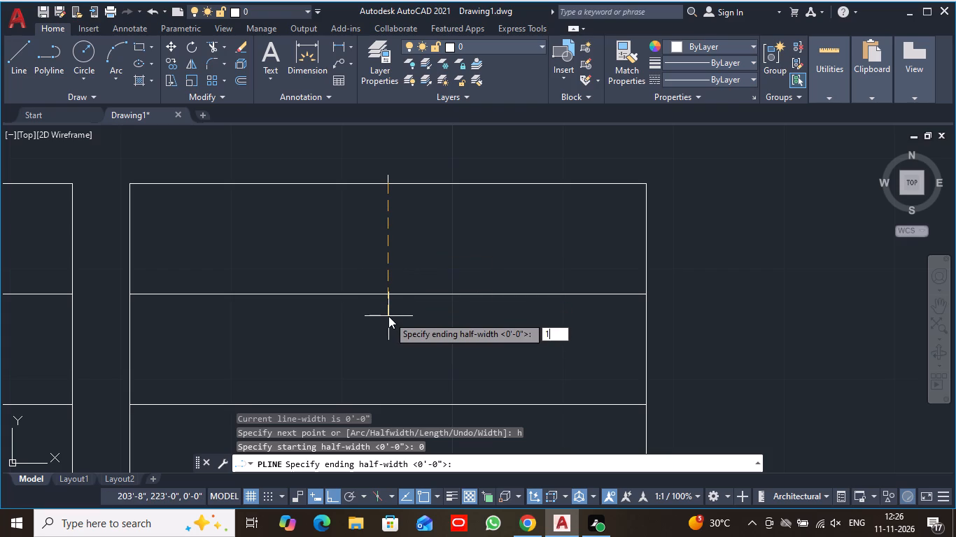
key(Return)
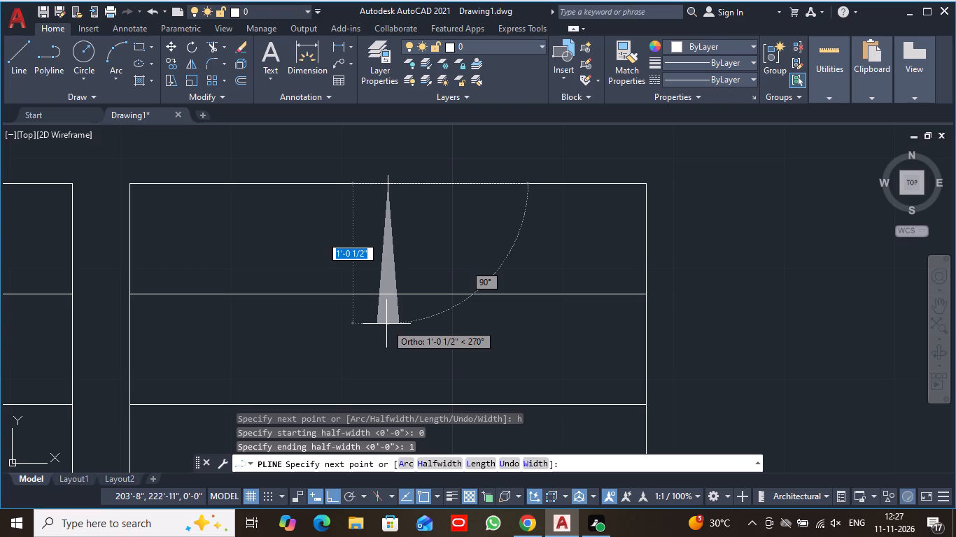
click(381, 242)
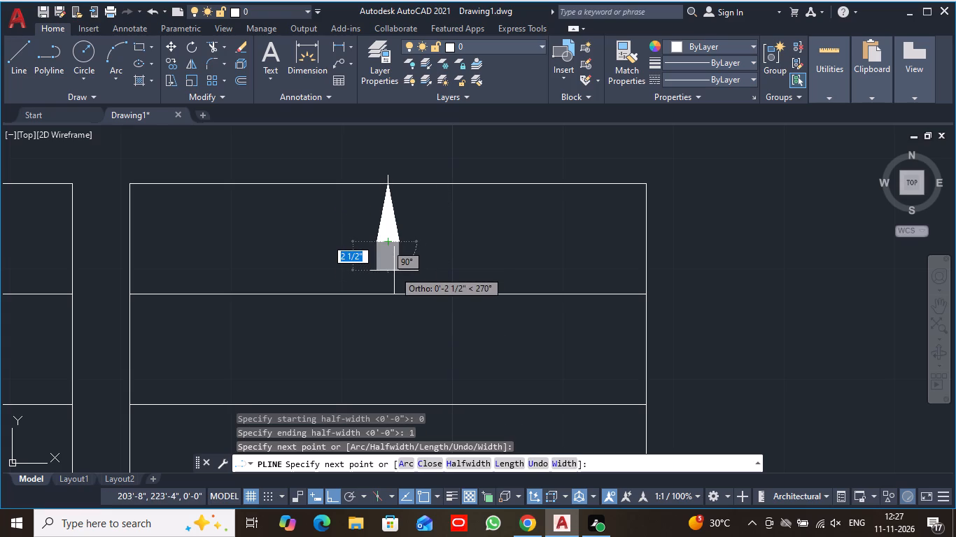
key(h)
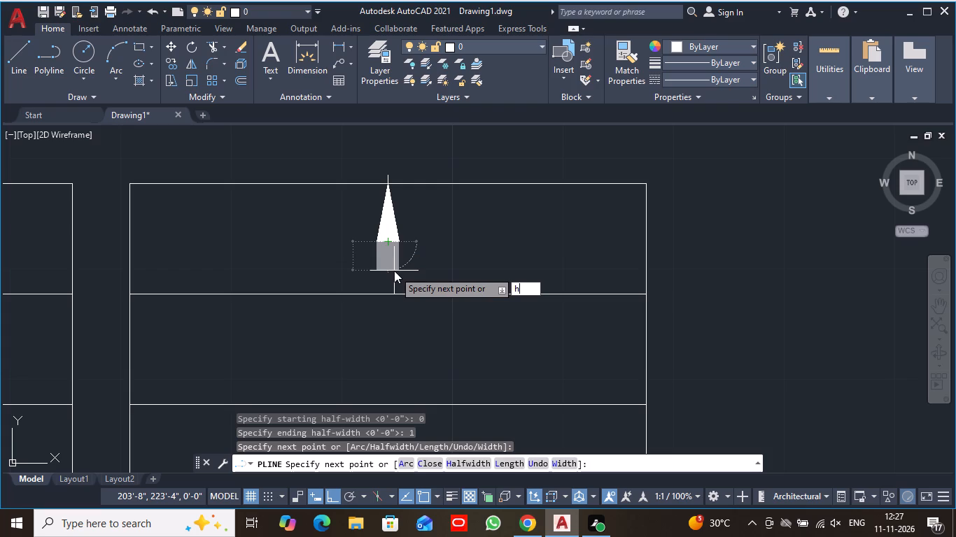
key(Escape)
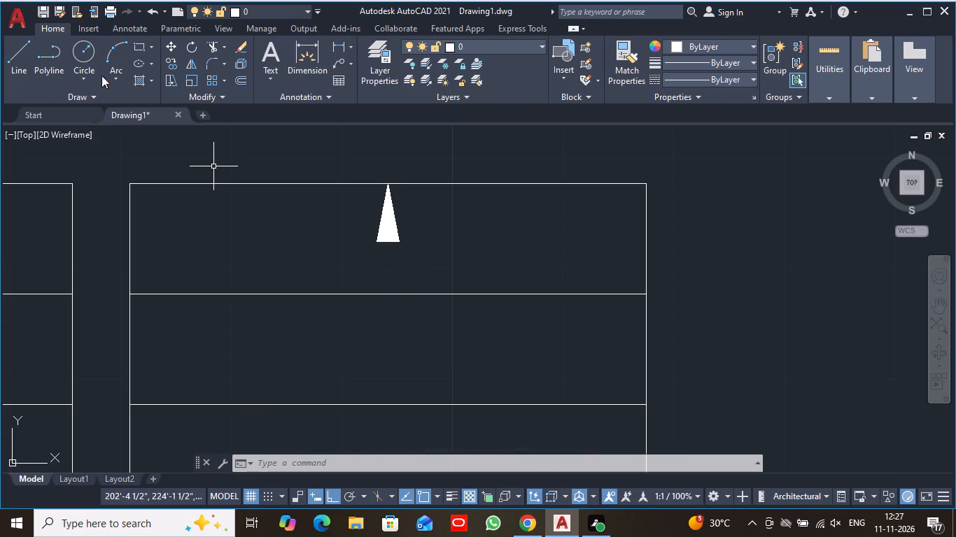
Draw the direction line from the arrowhead's base about 10'-3 1/2" south, 4'-1 1/2" west across the landing, and 10'-9" north to the west flight's northernmost tread.
click(12, 57)
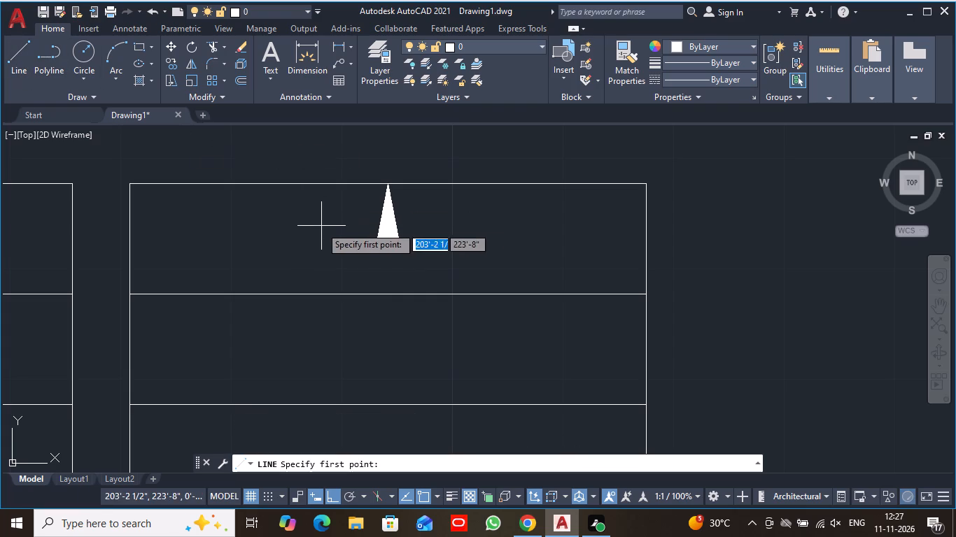
click(384, 241)
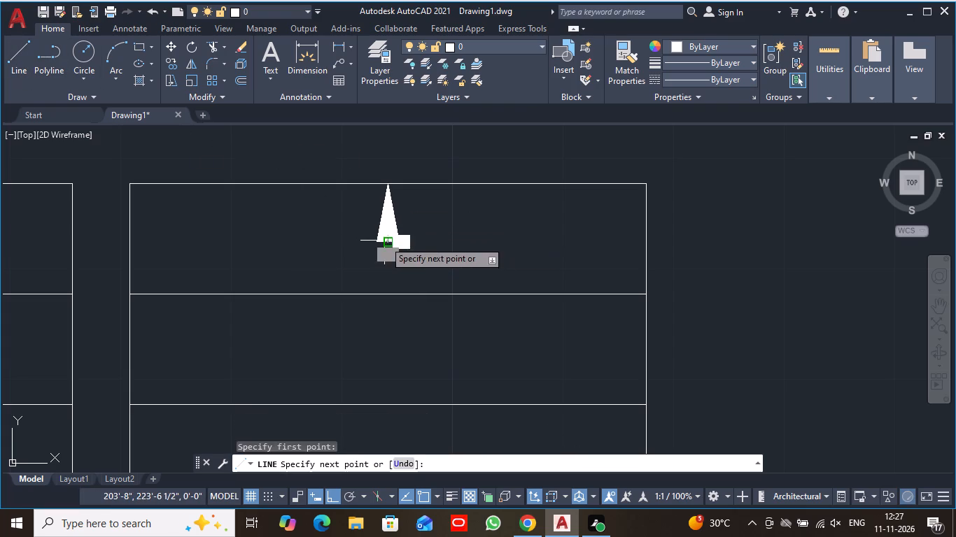
scroll(374, 432, down, 3)
middle_drag(374, 432, 391, 263)
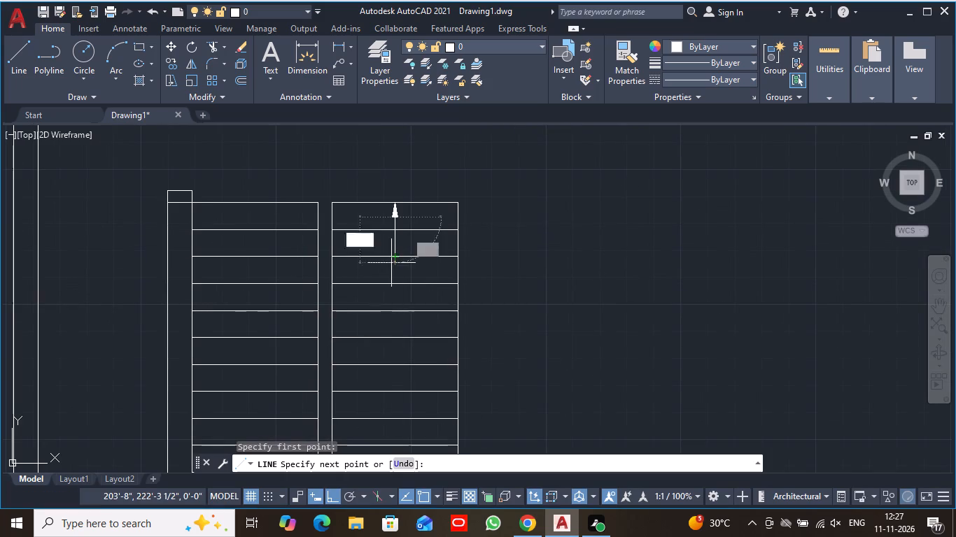
middle_drag(391, 400, 398, 362)
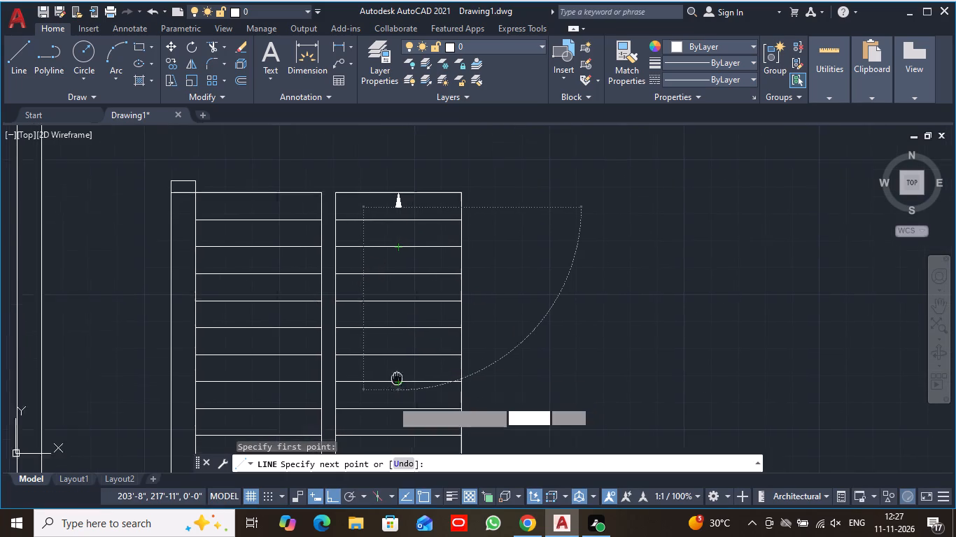
middle_drag(398, 362, 408, 234)
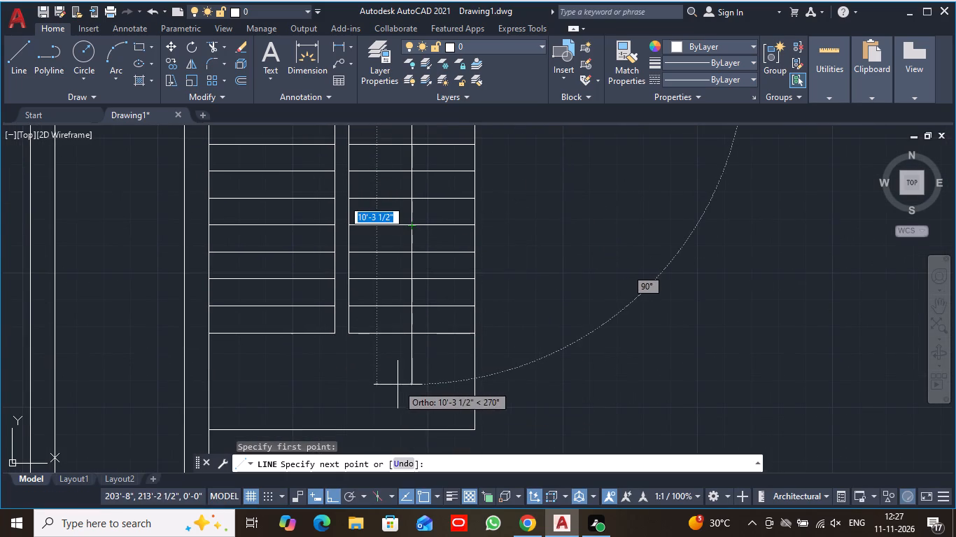
click(398, 385)
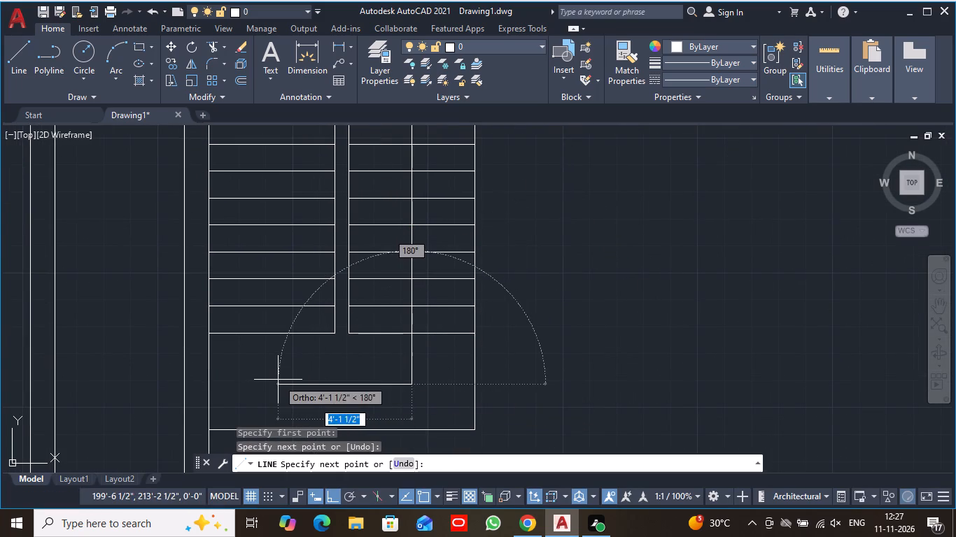
click(277, 380)
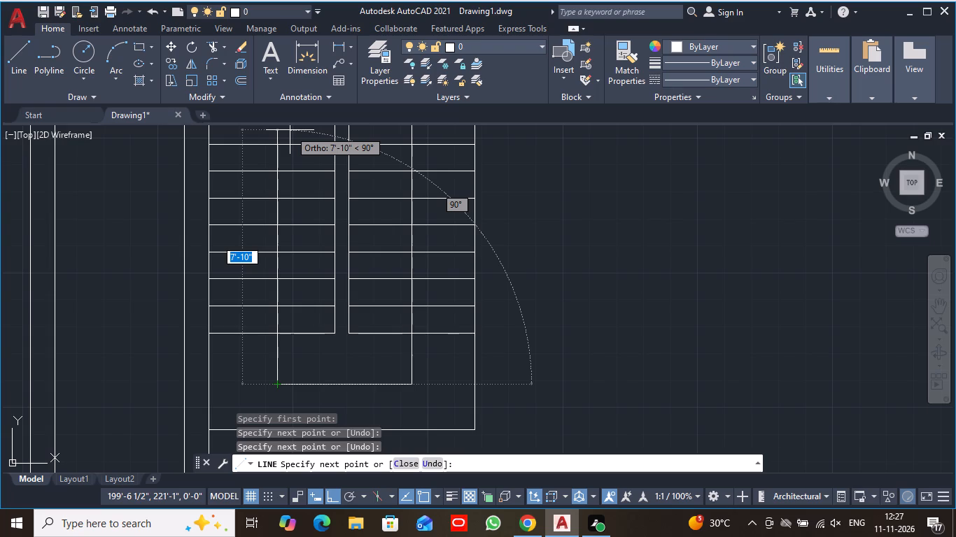
middle_drag(290, 130, 277, 251)
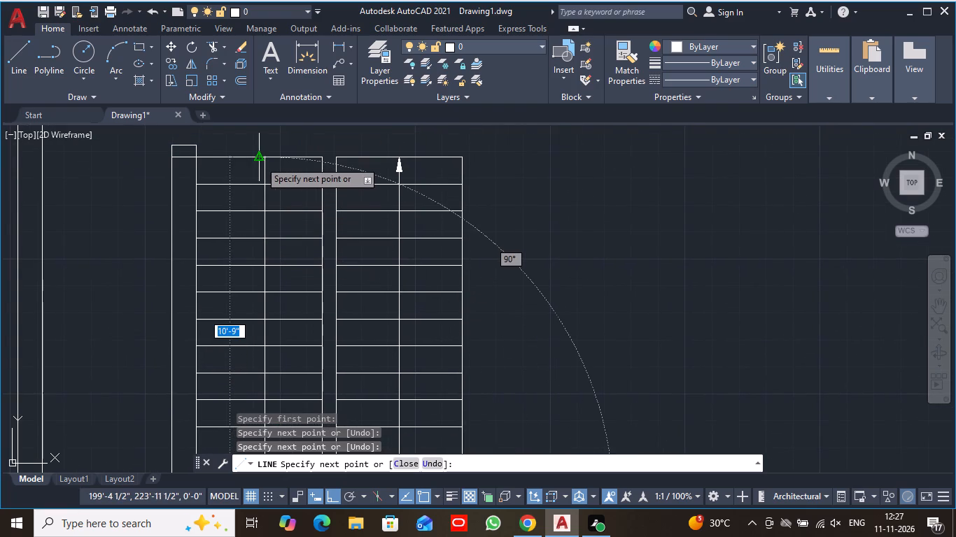
scroll(266, 160, up, 4)
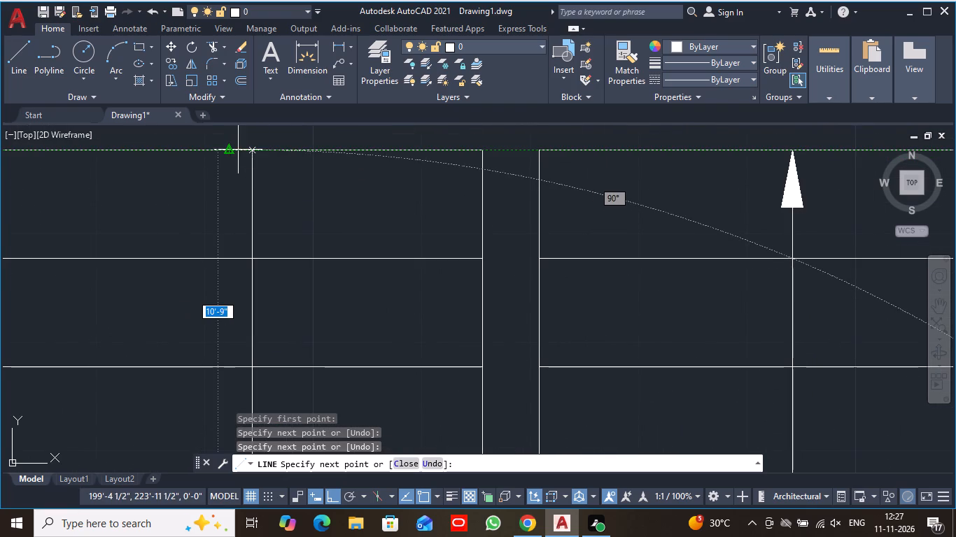
click(252, 151)
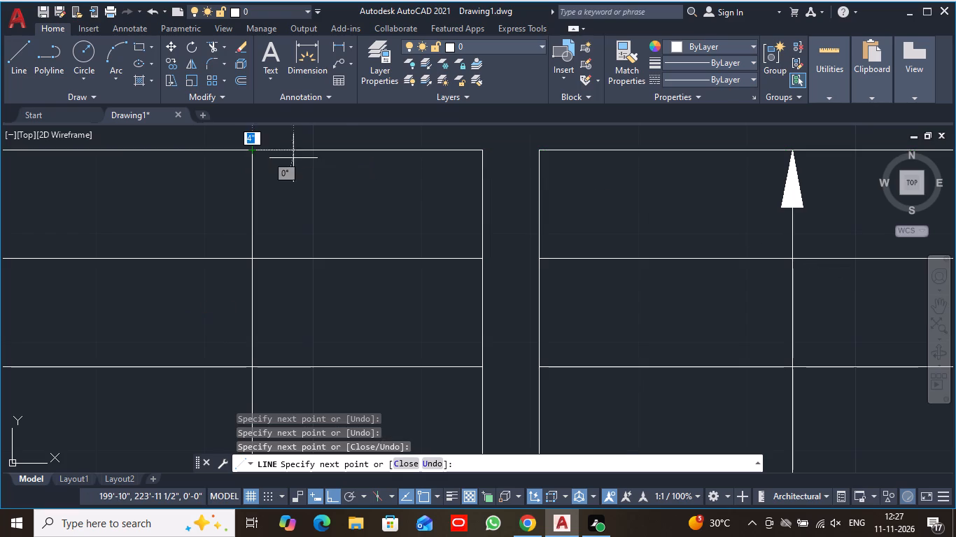
scroll(348, 193, down, 1)
key(Escape)
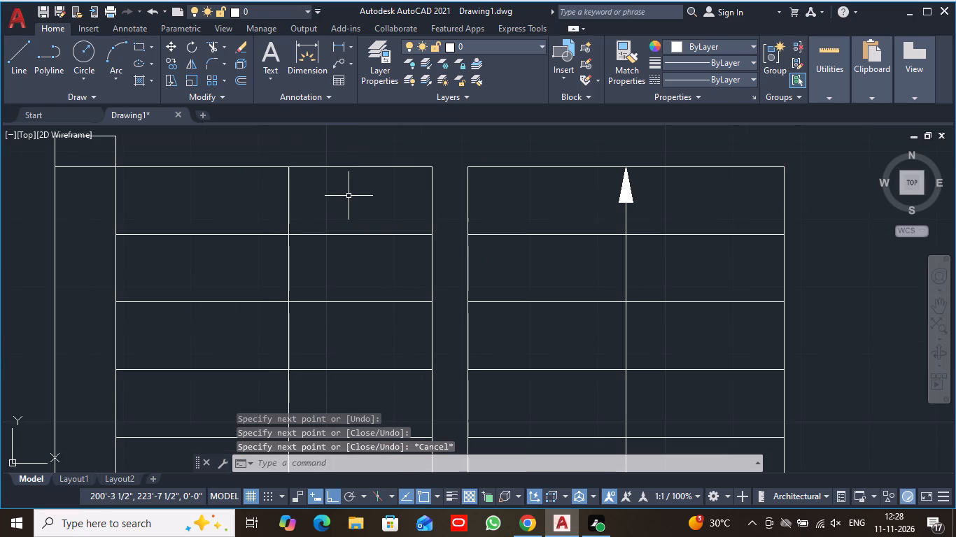
scroll(349, 196, down, 5)
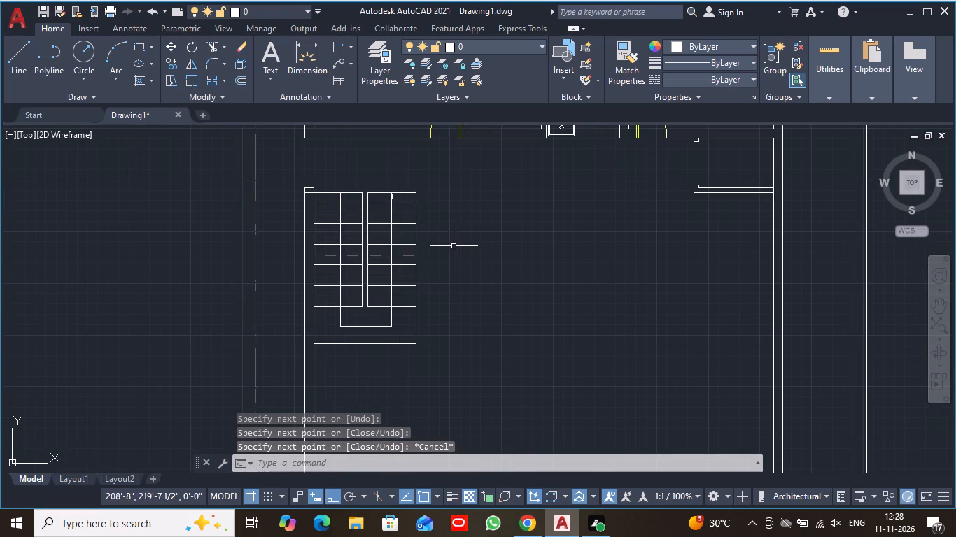
scroll(454, 246, up, 1)
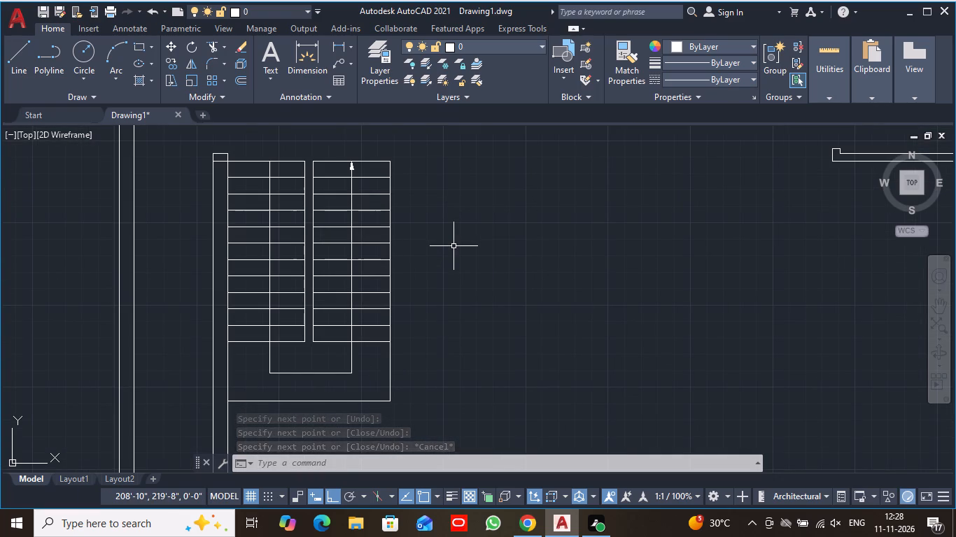
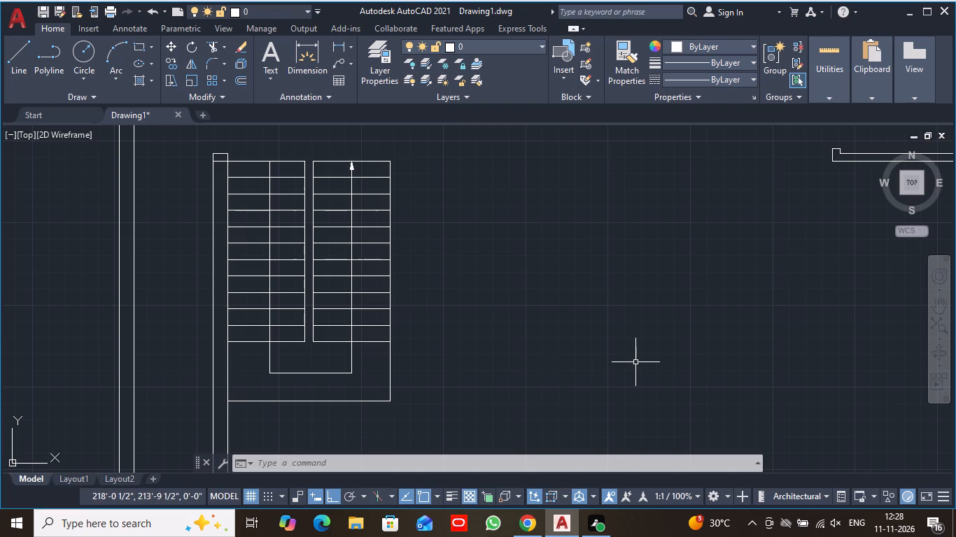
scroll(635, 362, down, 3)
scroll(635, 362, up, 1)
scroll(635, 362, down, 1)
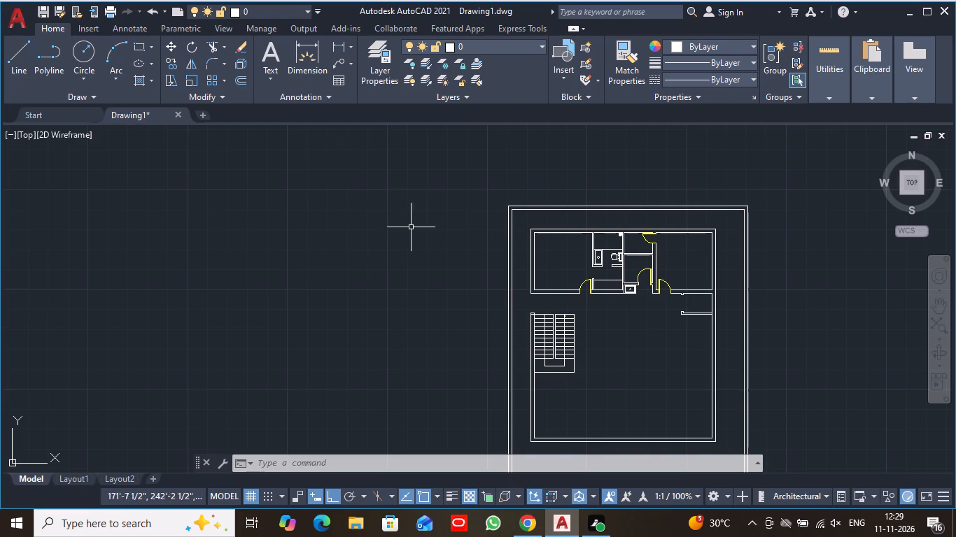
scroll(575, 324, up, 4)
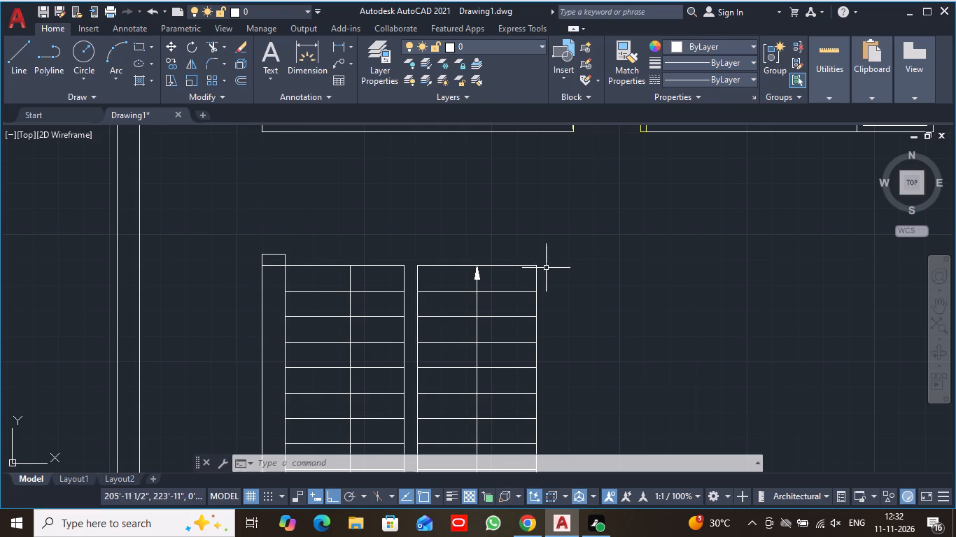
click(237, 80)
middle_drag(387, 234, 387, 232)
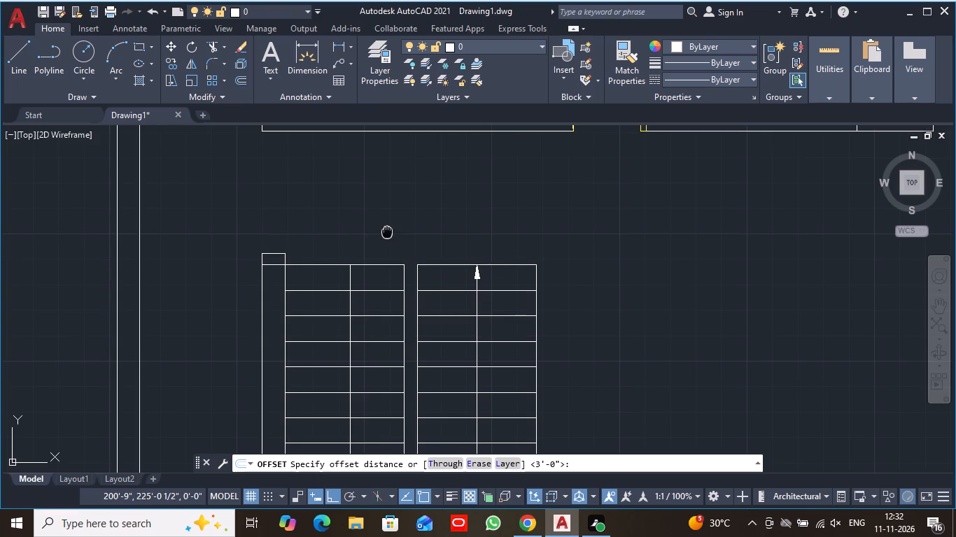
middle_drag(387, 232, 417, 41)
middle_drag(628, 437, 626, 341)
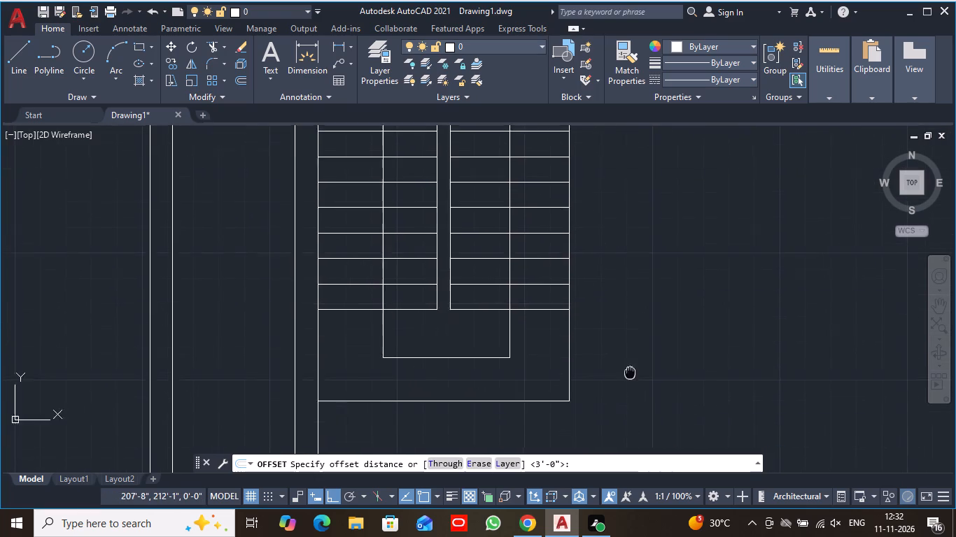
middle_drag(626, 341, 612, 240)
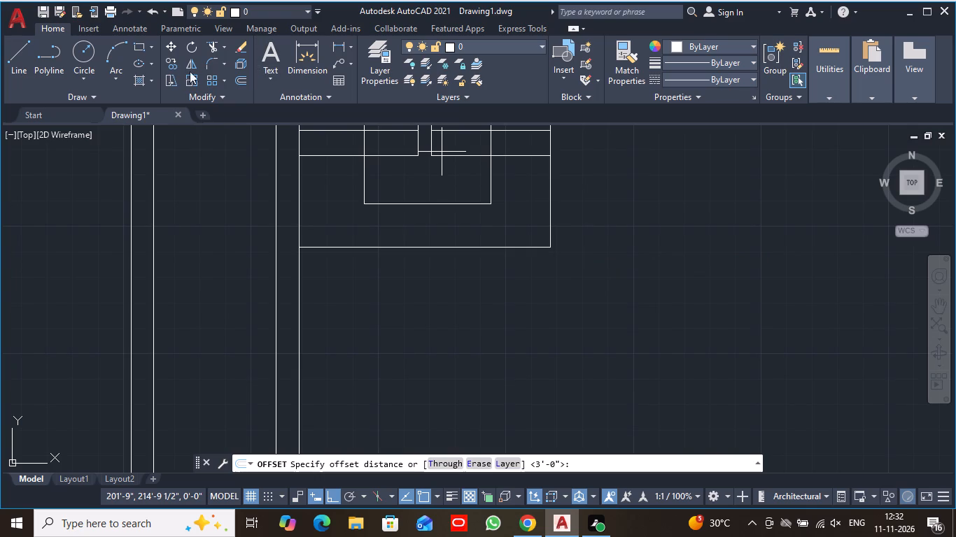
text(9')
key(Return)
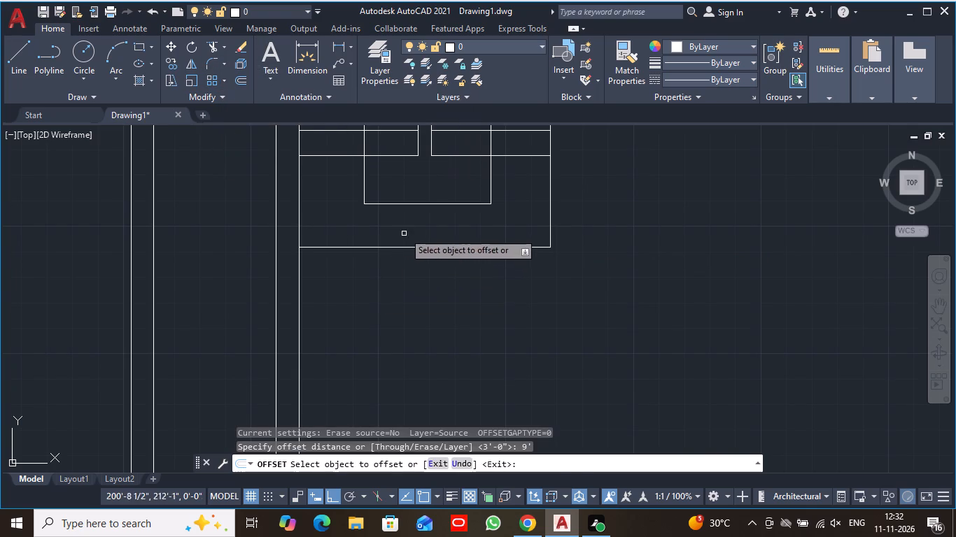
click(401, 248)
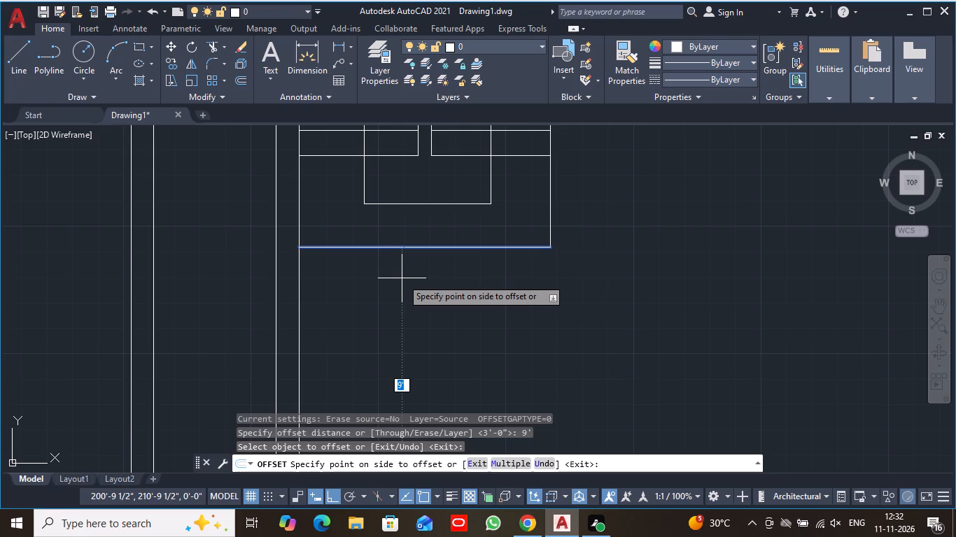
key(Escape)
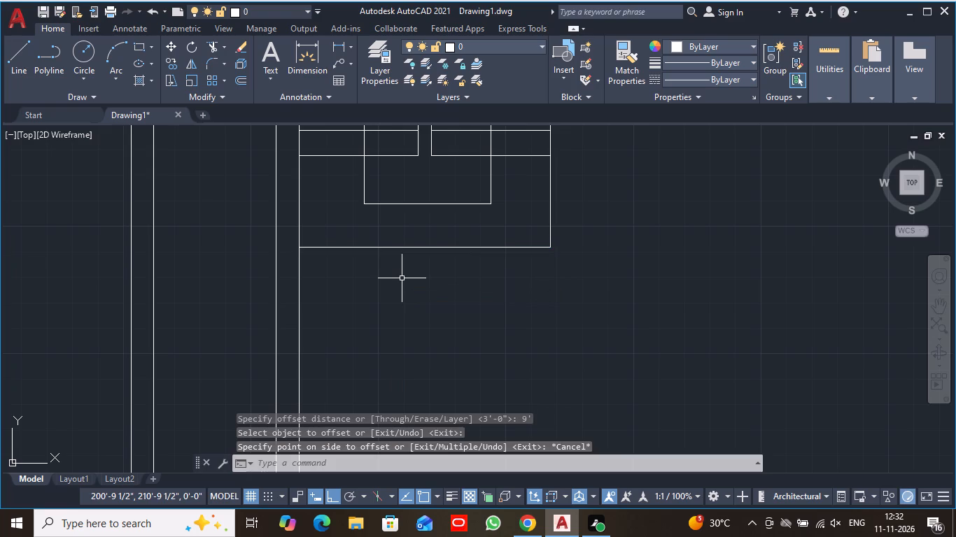
Offset the bottom edge line of the stair landing 9" downward, outside the staircase.
click(241, 80)
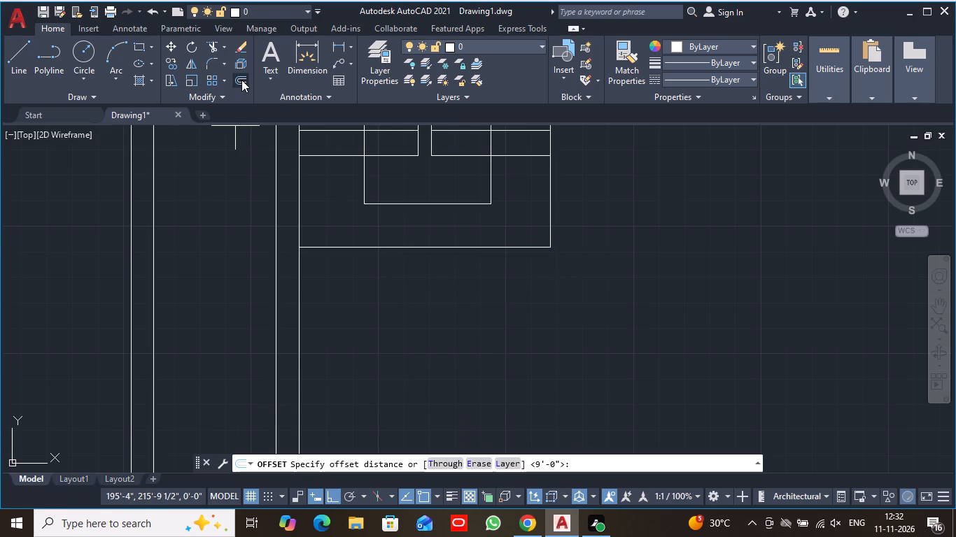
key(9)
key(shift+quotedbl)
key(Return)
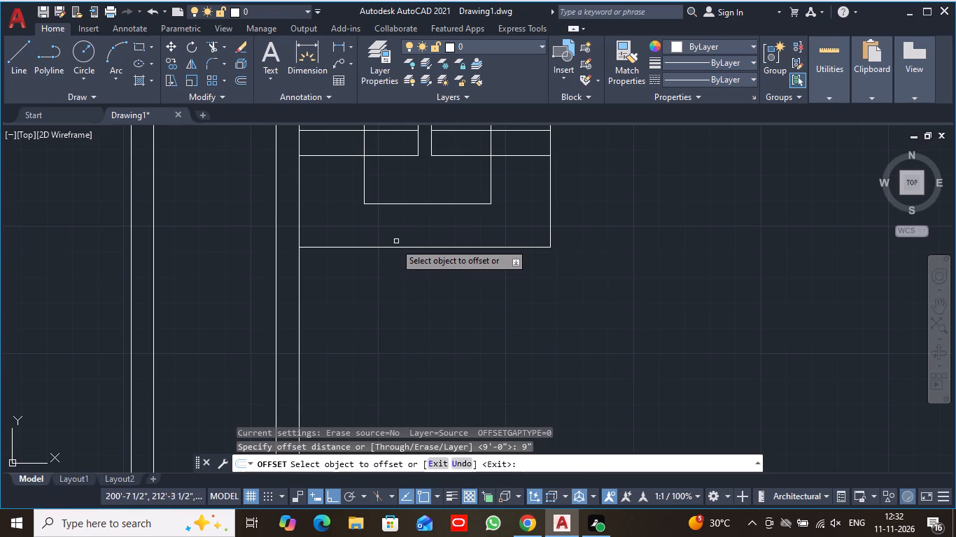
click(393, 248)
click(393, 262)
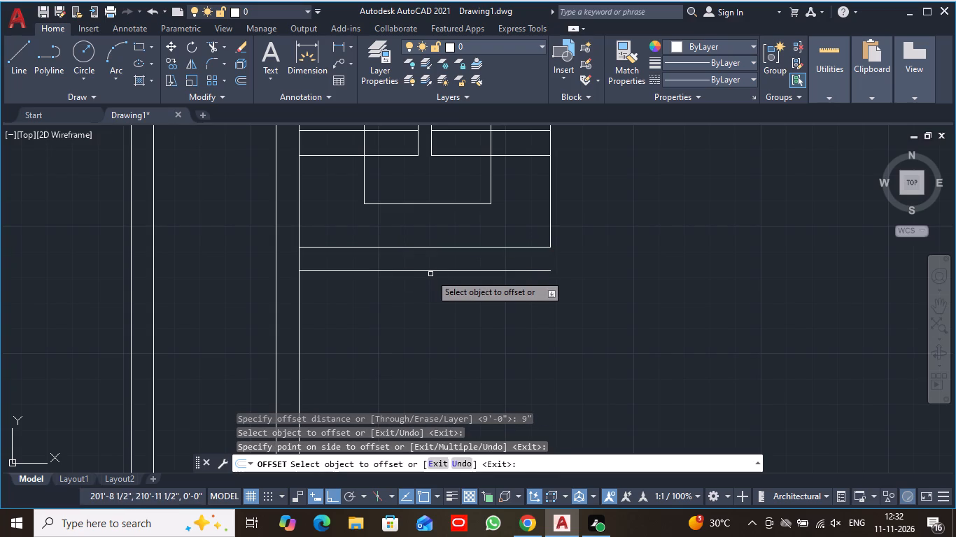
key(Escape)
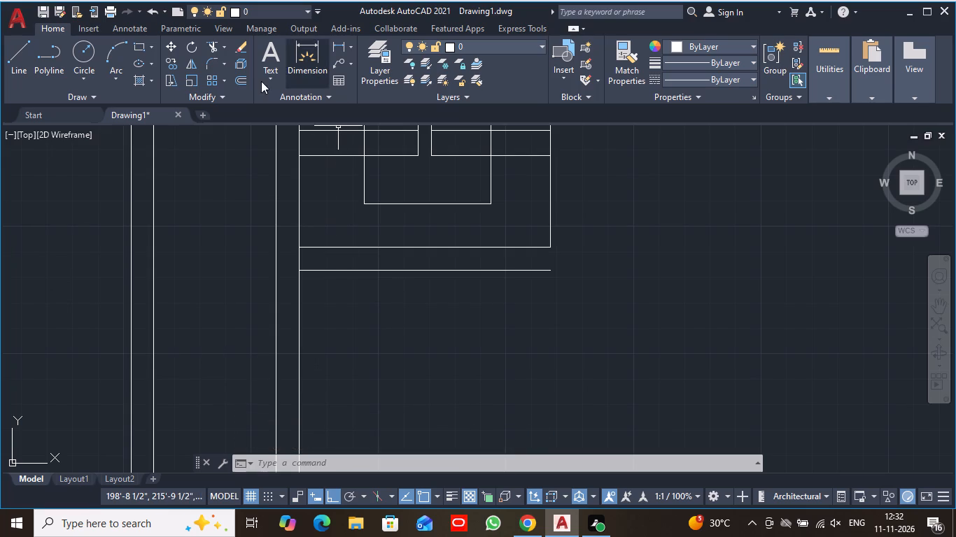
Offset the inner line of the left exterior wall below the staircase 14' into the building.
click(241, 78)
scroll(375, 364, down, 2)
middle_drag(398, 412, 398, 268)
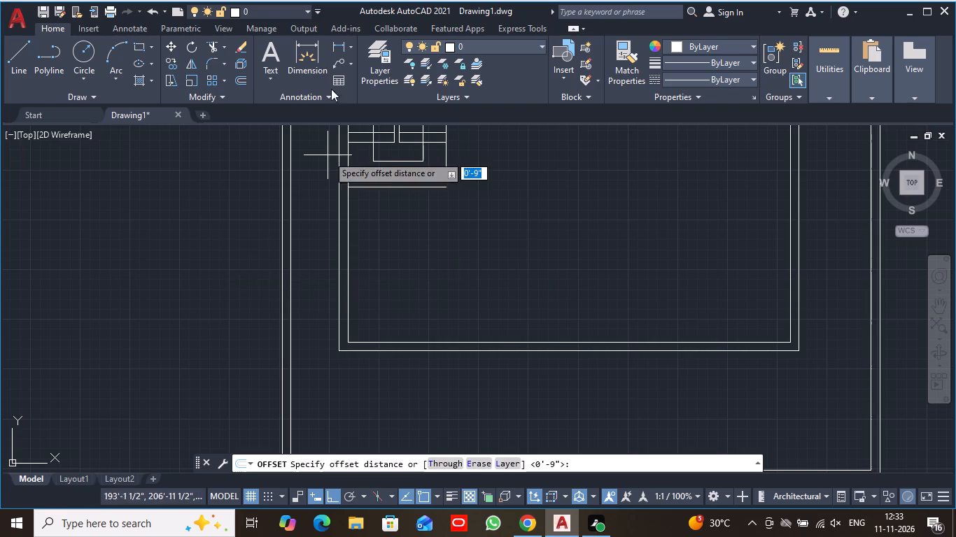
click(239, 80)
scroll(426, 280, down, 1)
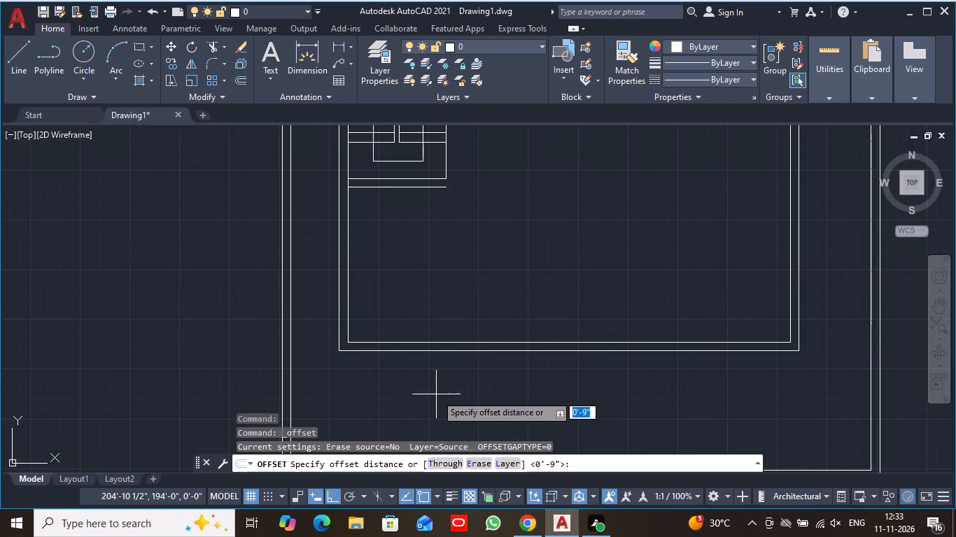
scroll(437, 392, down, 2)
scroll(459, 337, up, 2)
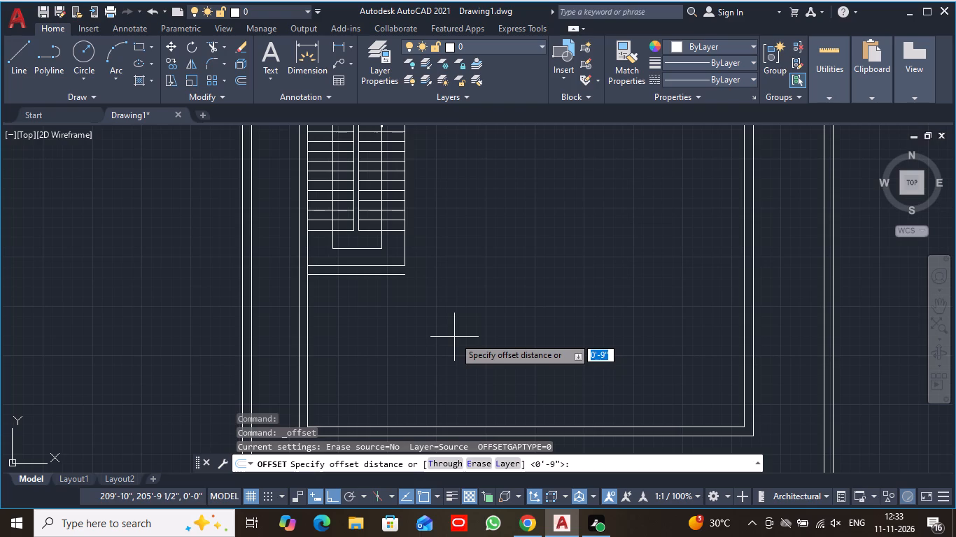
text(14')
key(Return)
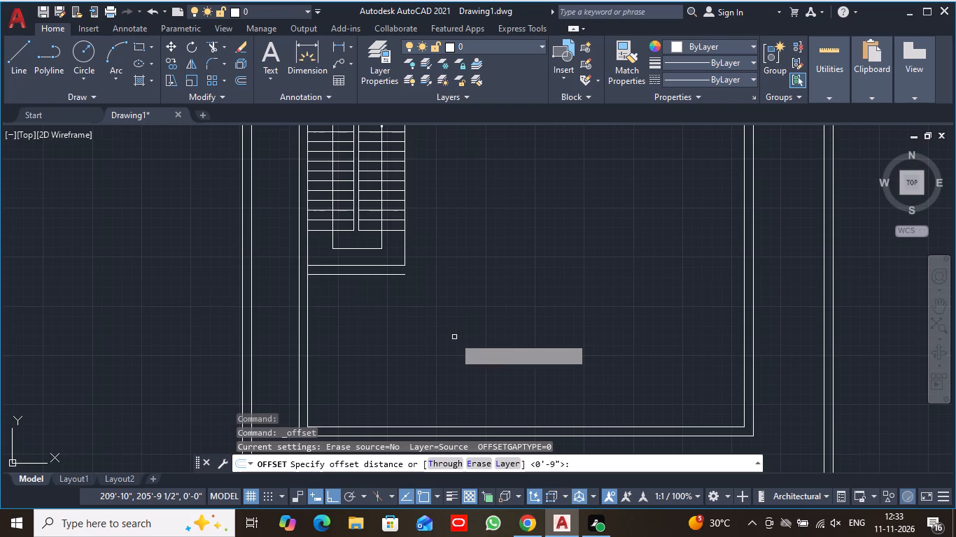
click(307, 357)
click(422, 373)
scroll(533, 302, down, 1)
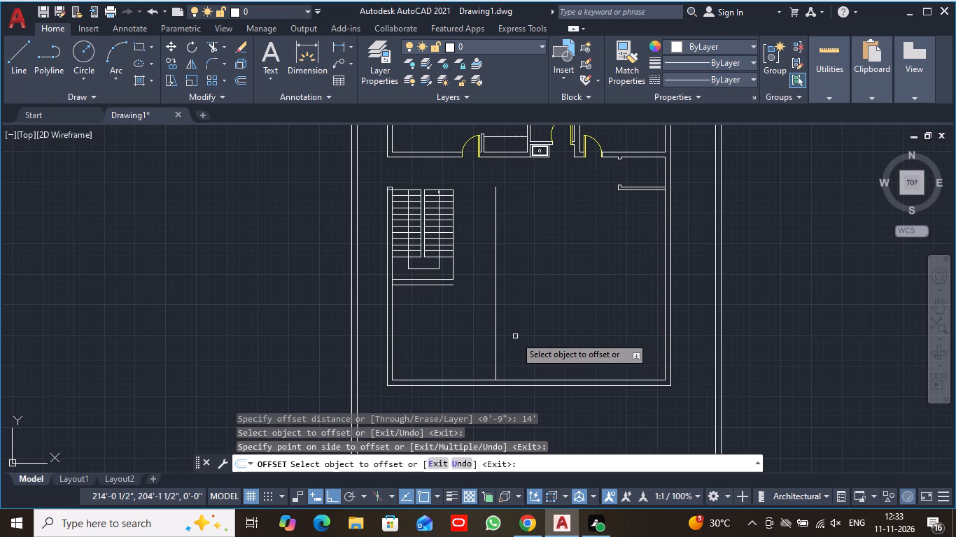
Offset the staircase's right edge line 9" outward, away from the stairs.
click(244, 79)
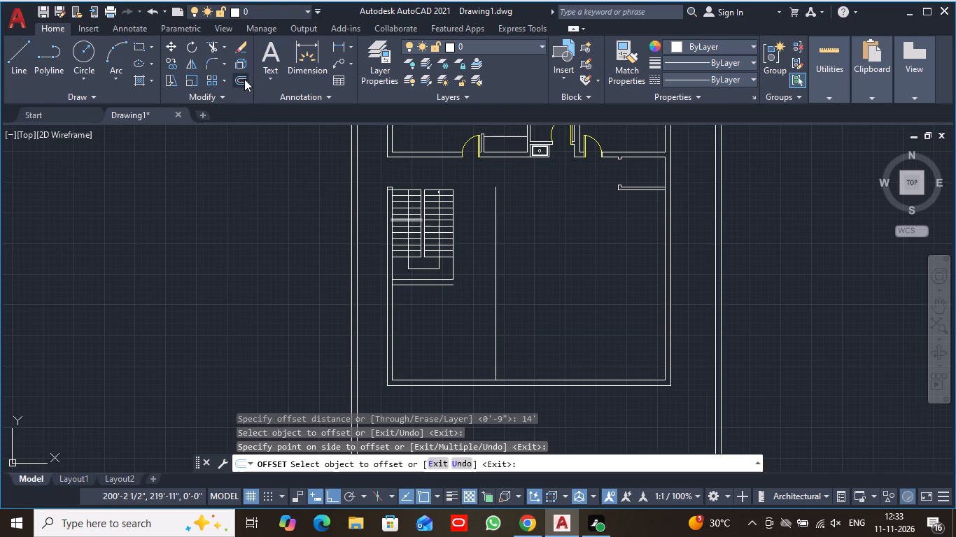
key(9)
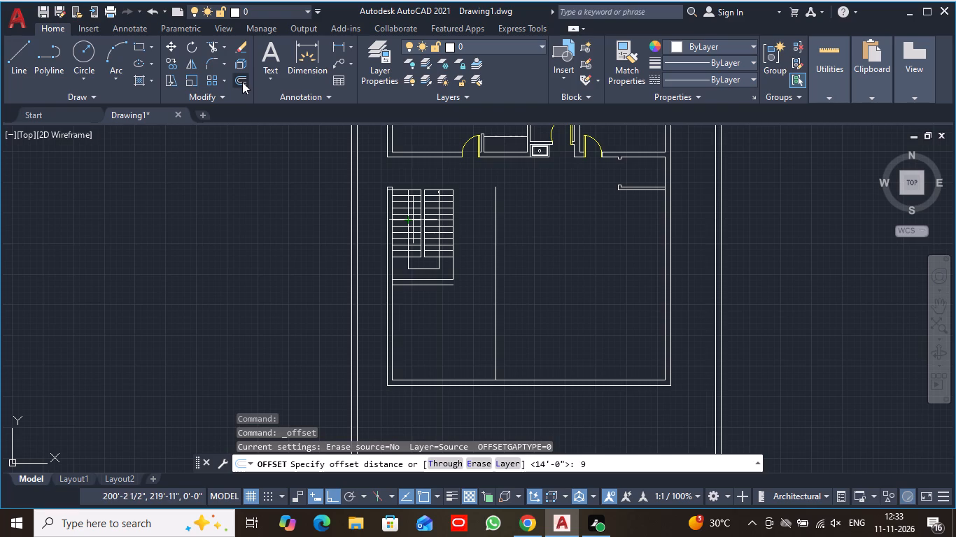
key(shift+quotedbl)
key(Return)
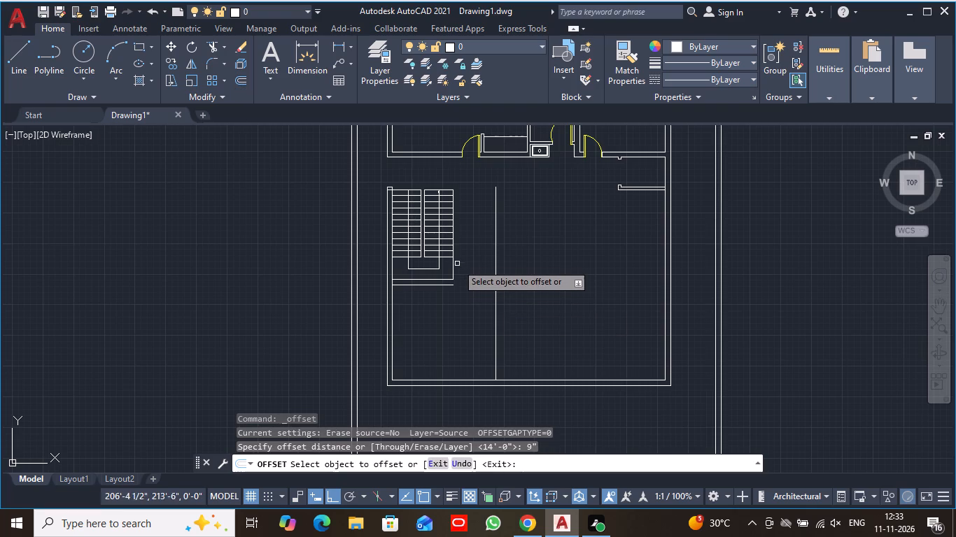
click(452, 262)
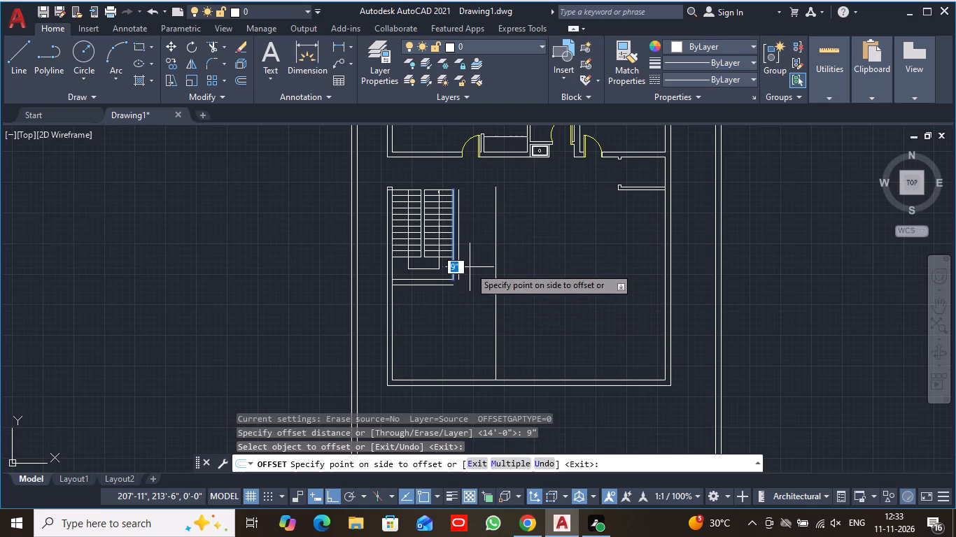
click(470, 267)
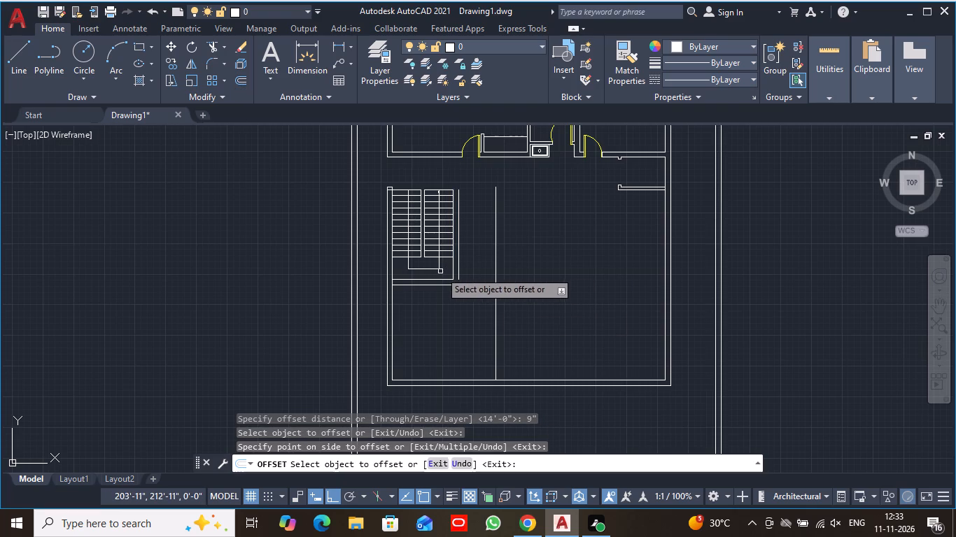
key(Escape)
Fillet the 9" offset lines below and beside the stair landing into a square corner with radius 0.
text(fill)
click(456, 406)
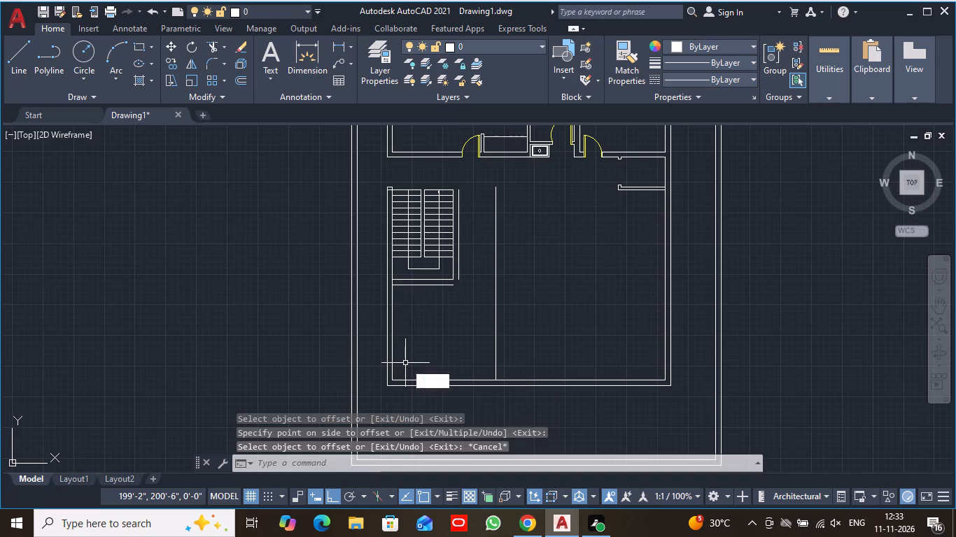
scroll(464, 282, up, 3)
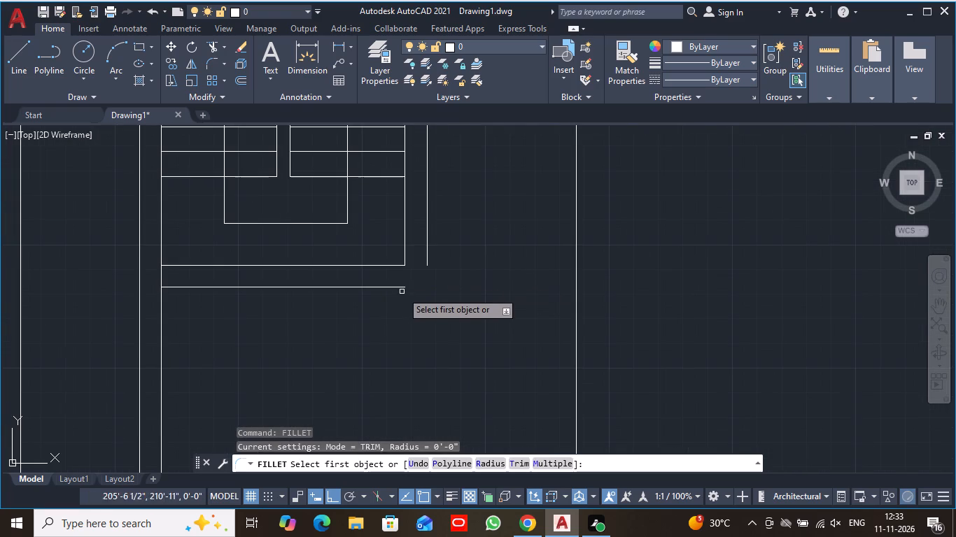
click(402, 287)
click(426, 257)
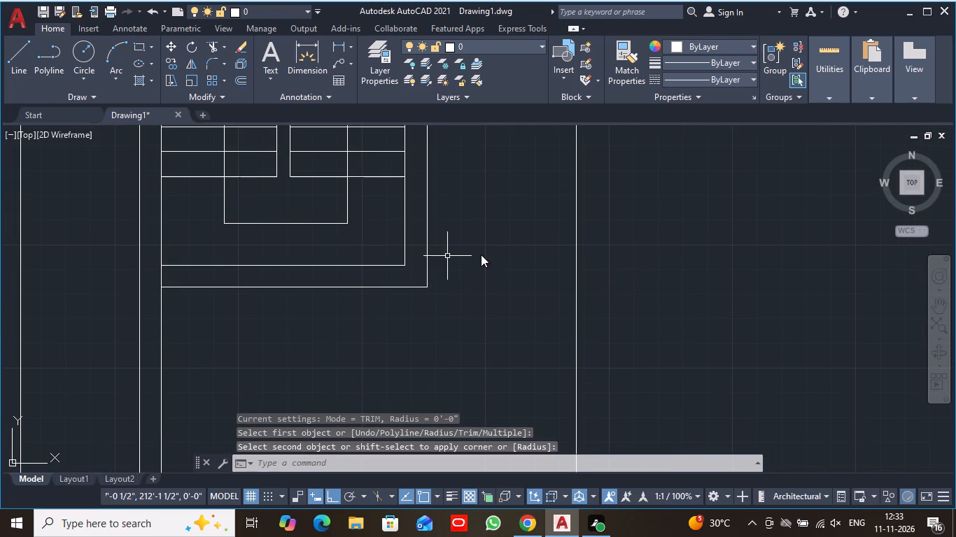
key(Escape)
Offset the long vertical partition line beside the staircase 4.5" toward the stairs.
scroll(453, 272, down, 1)
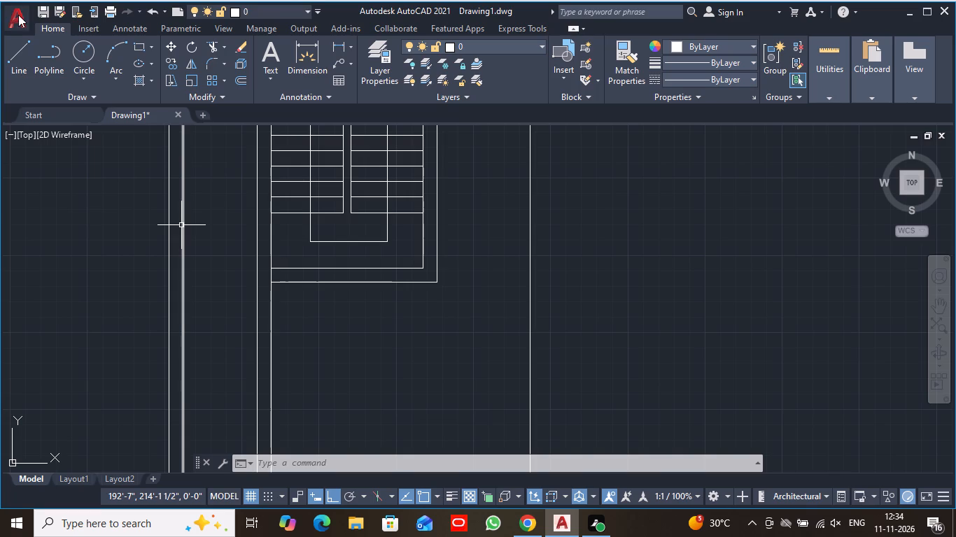
click(235, 81)
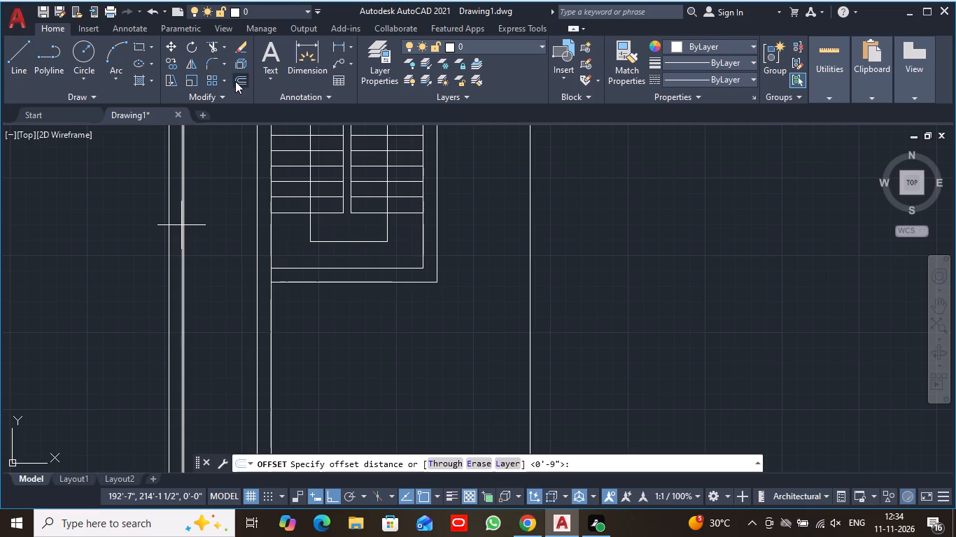
key(4)
text(.5)
key(shift+quotedbl)
key(Return)
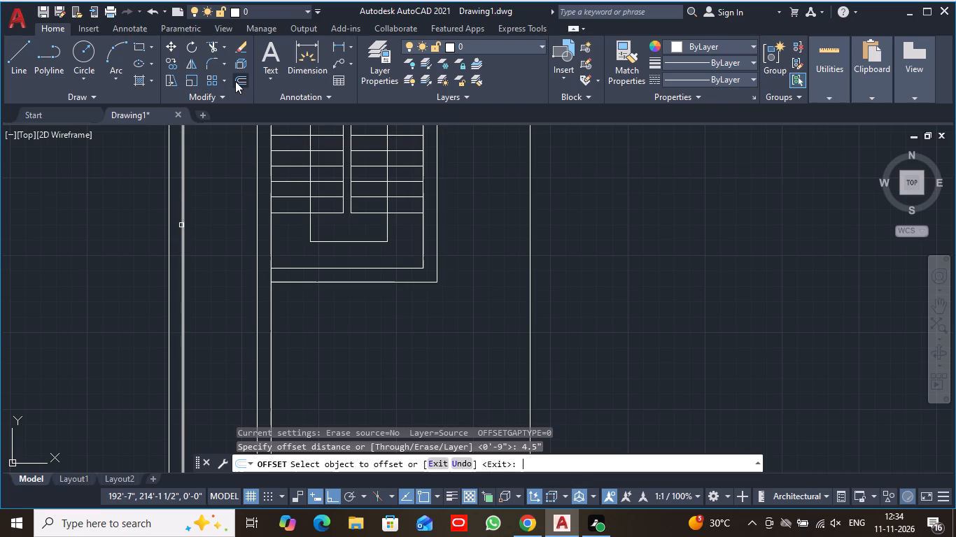
click(530, 225)
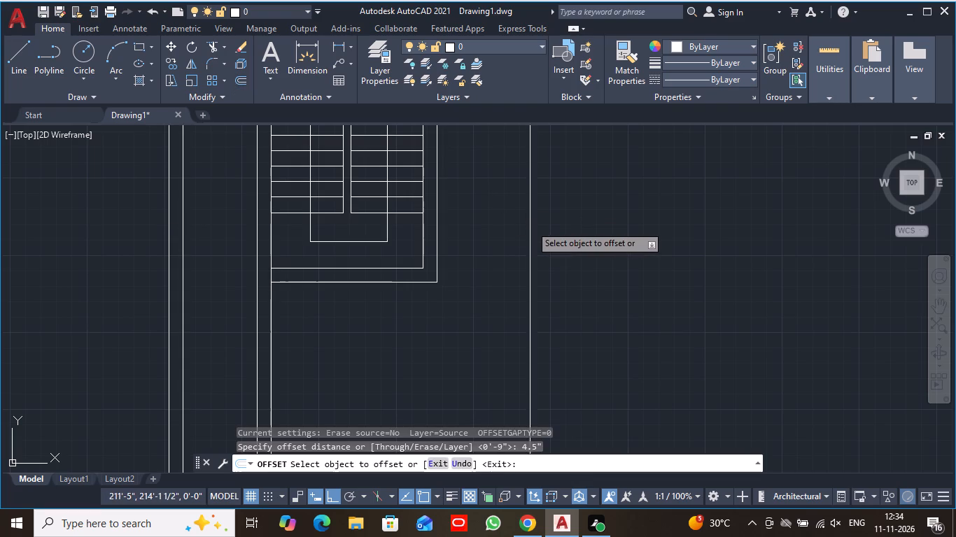
click(509, 233)
key(Escape)
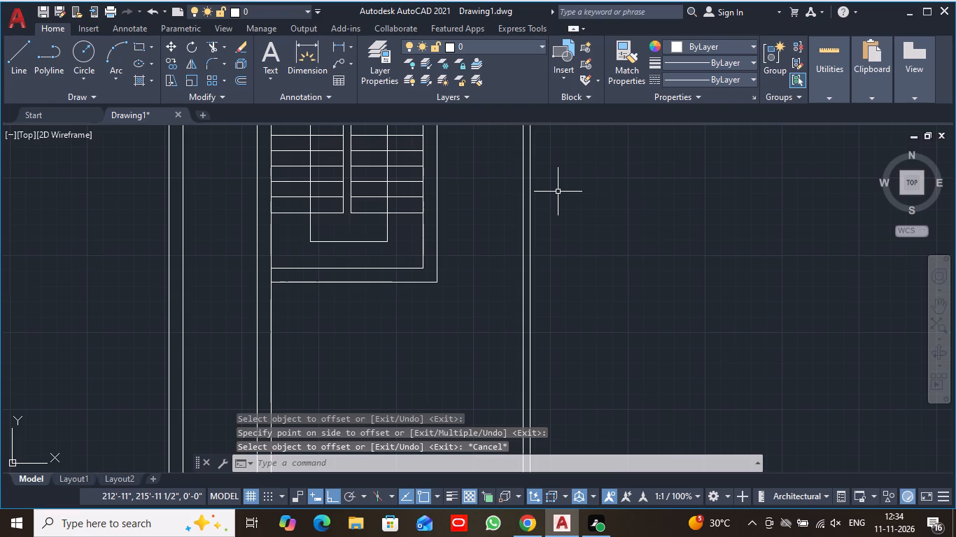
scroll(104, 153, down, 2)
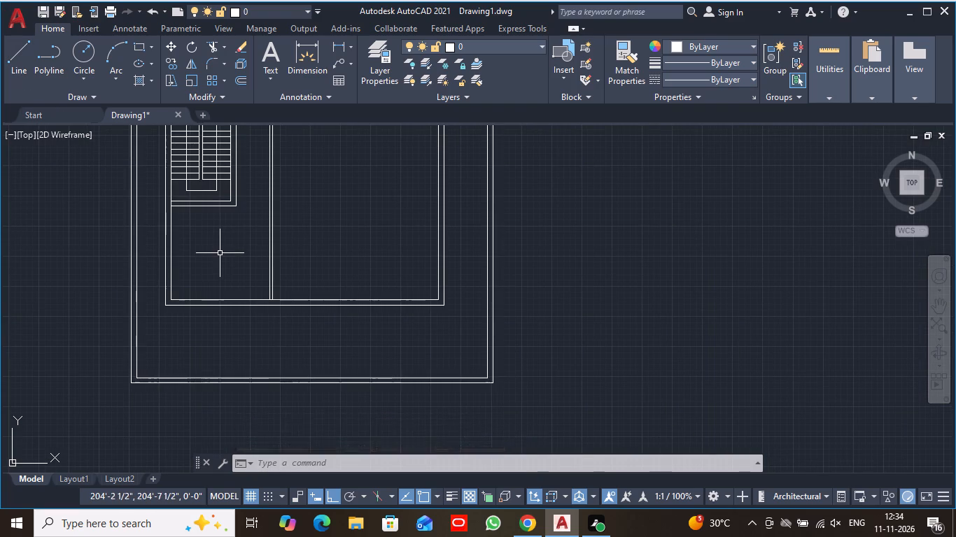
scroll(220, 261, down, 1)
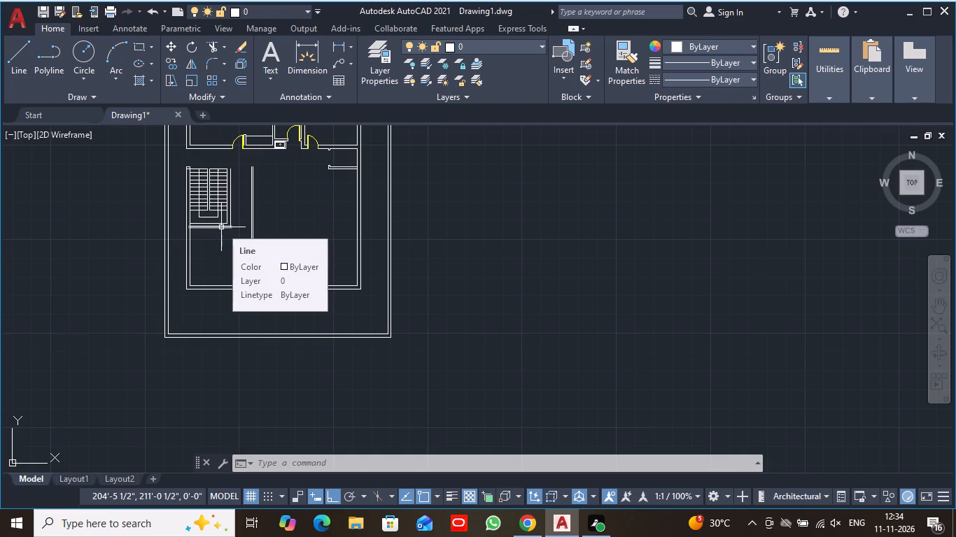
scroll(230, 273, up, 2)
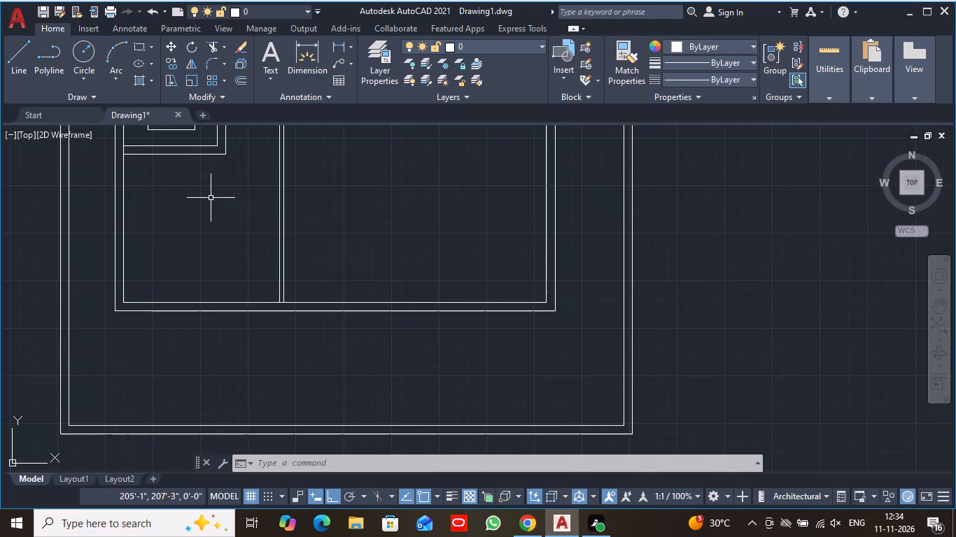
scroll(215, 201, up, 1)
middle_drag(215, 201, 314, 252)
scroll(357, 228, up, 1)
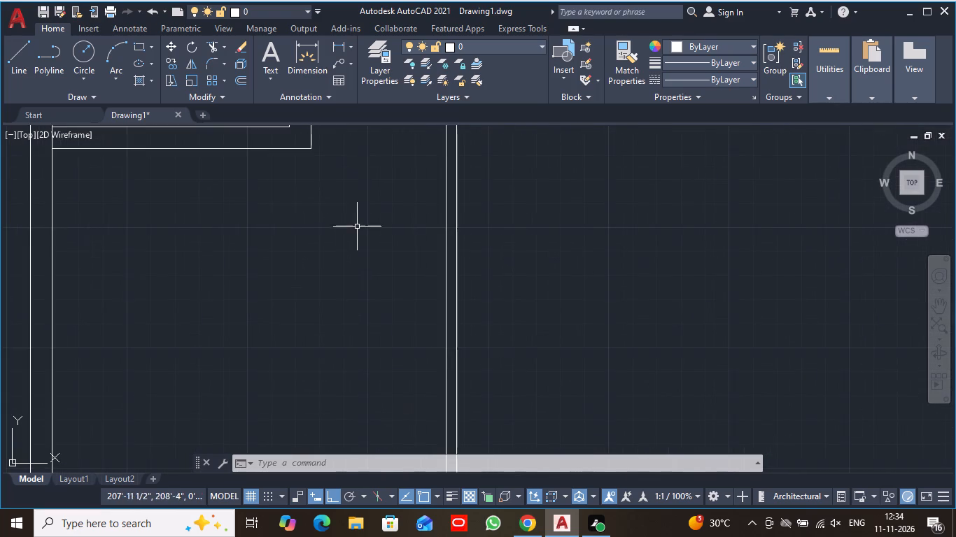
Draw a short horizontal line from the stair wall's outer lower corner toward the vertical partition.
middle_drag(349, 215, 334, 285)
click(10, 49)
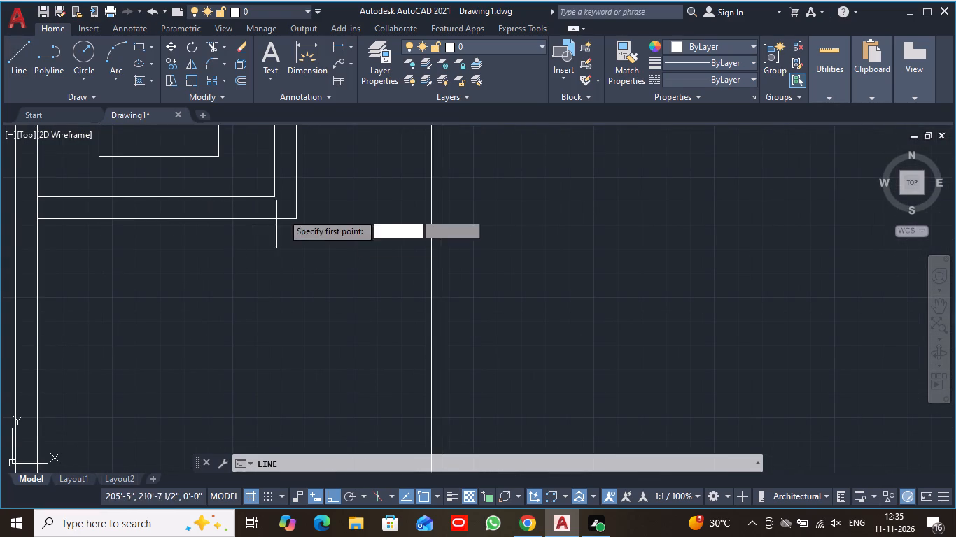
click(300, 220)
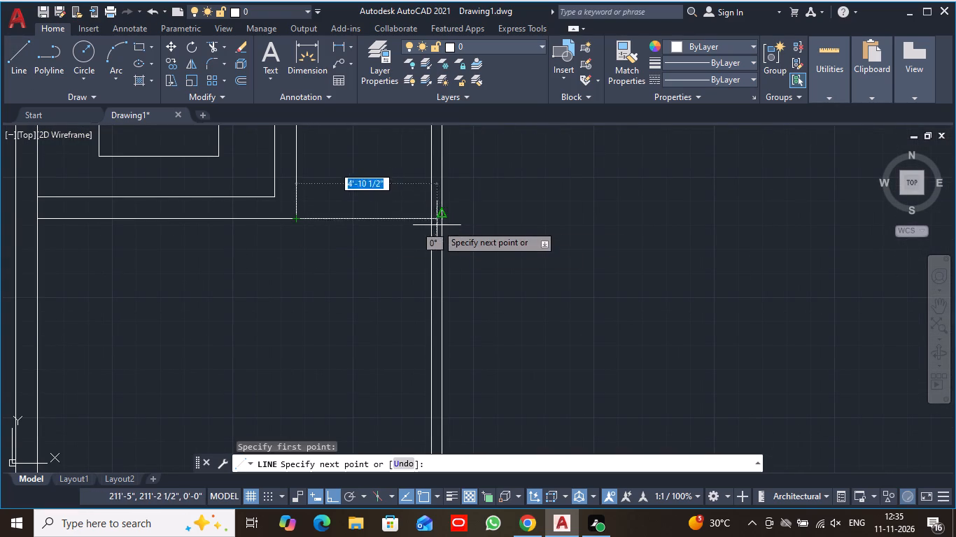
scroll(432, 220, down, 5)
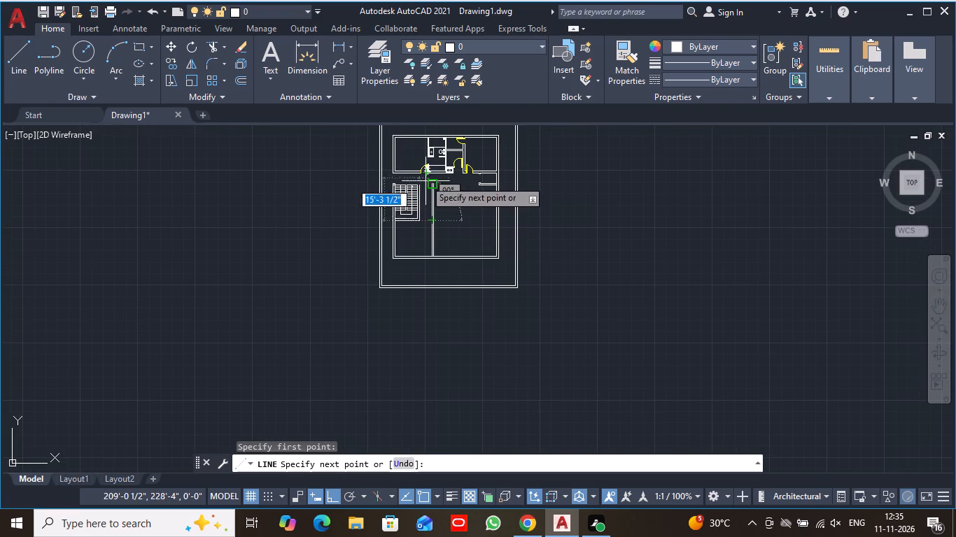
click(434, 221)
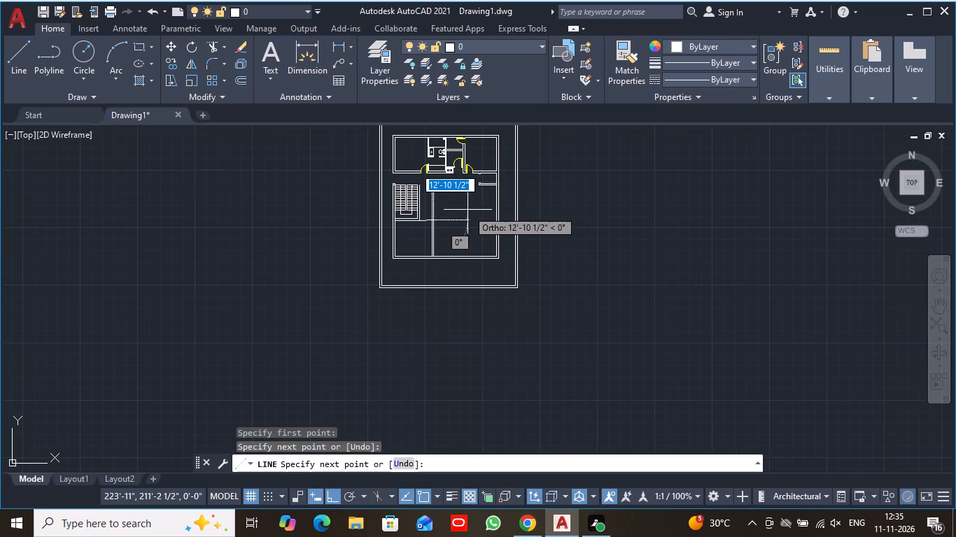
scroll(468, 210, up, 5)
scroll(442, 213, down, 2)
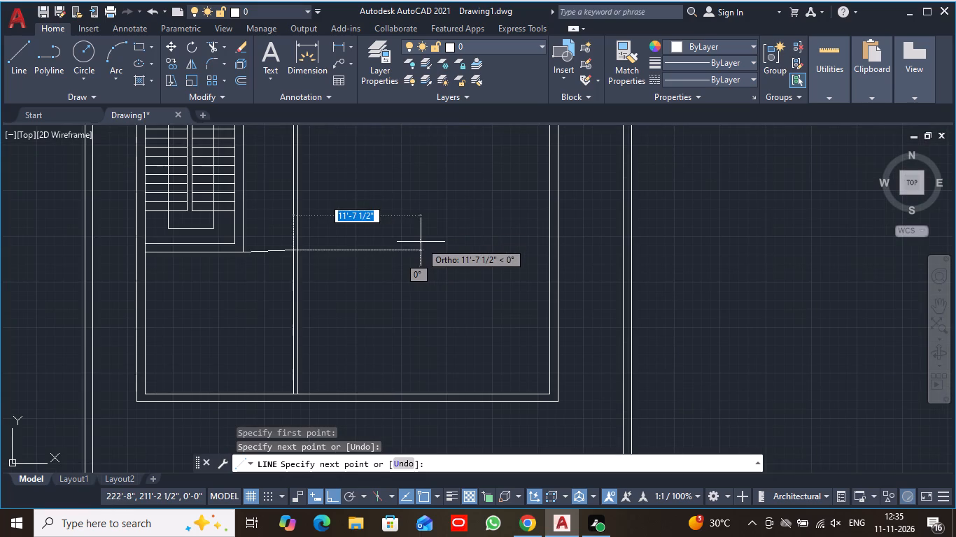
key(ctrl+z)
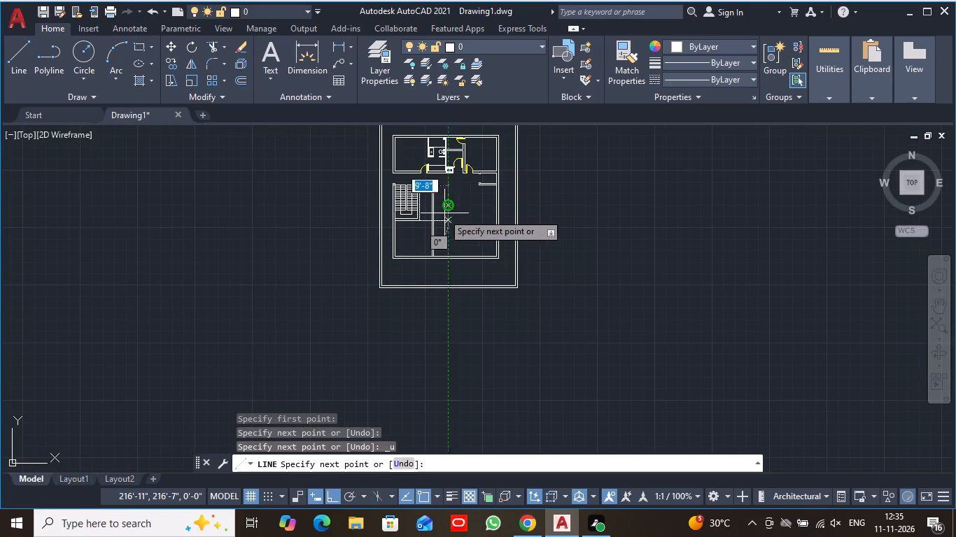
scroll(429, 221, up, 7)
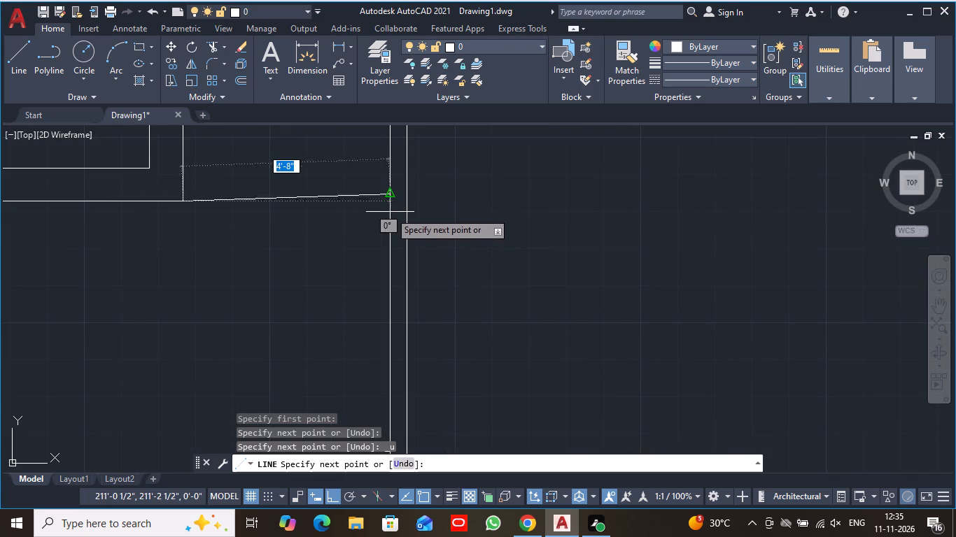
scroll(390, 222, down, 3)
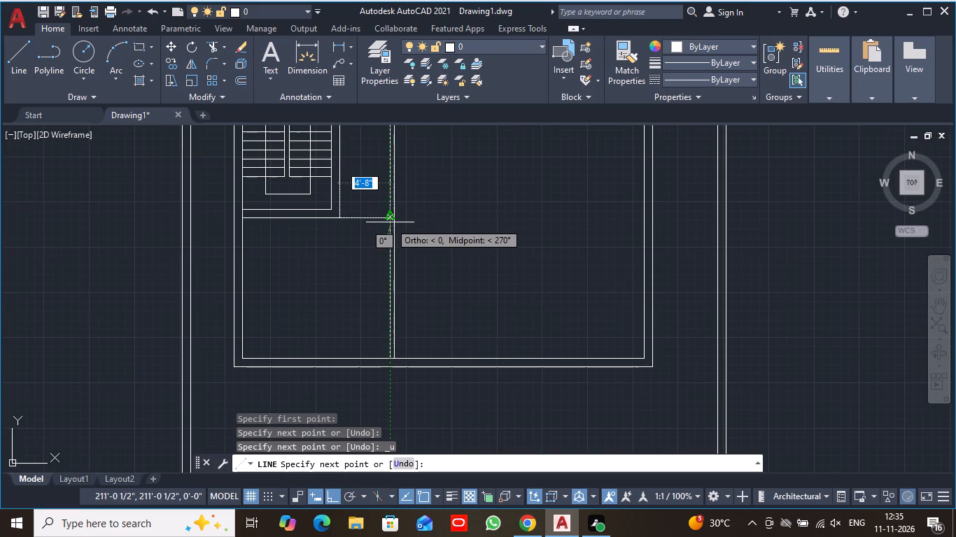
scroll(390, 222, down, 2)
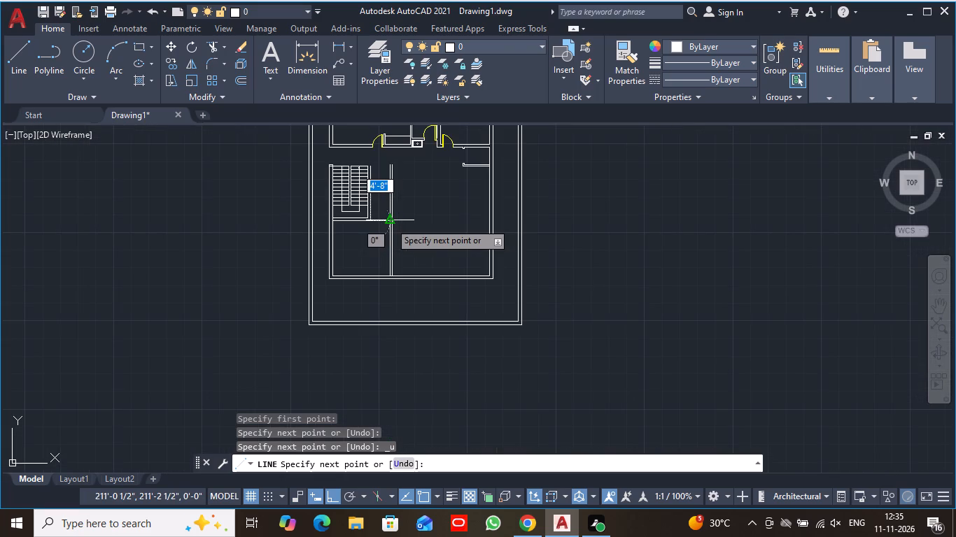
scroll(390, 222, up, 3)
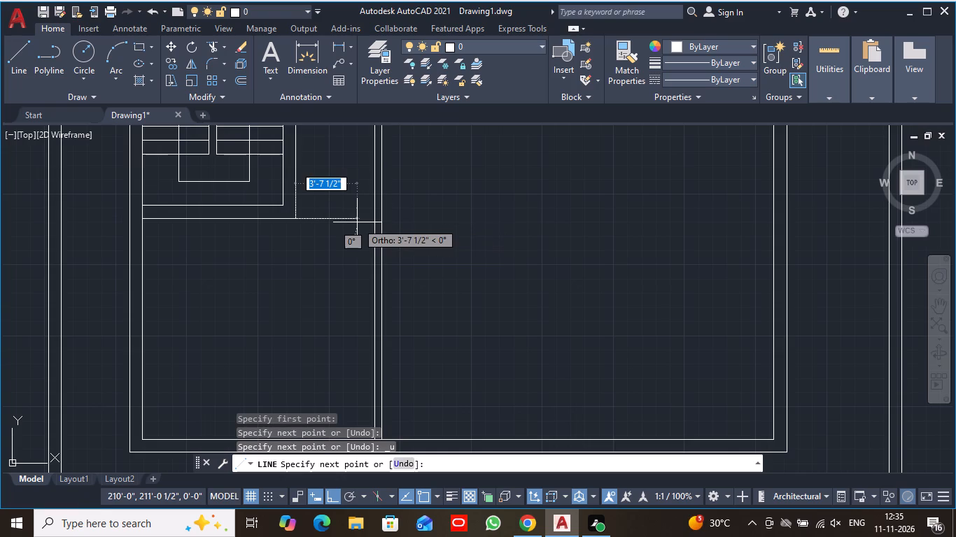
click(323, 222)
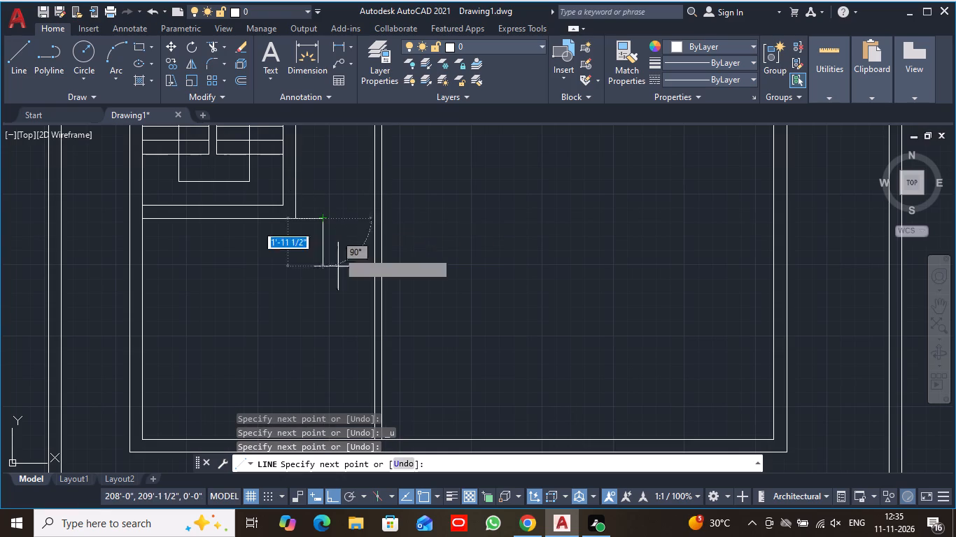
key(Escape)
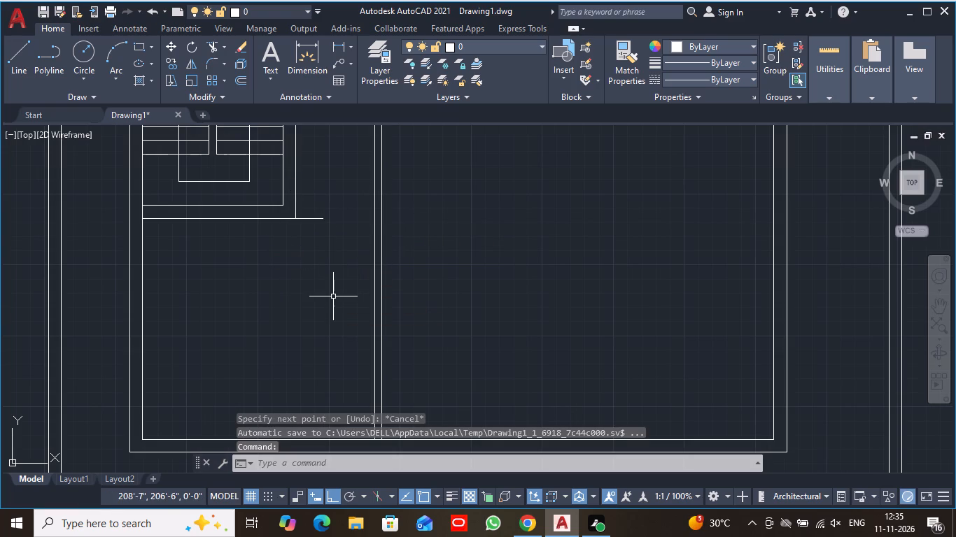
Extend the short horizontal line from the stair wall corner to the vertical partition's nearest line.
text(ext)
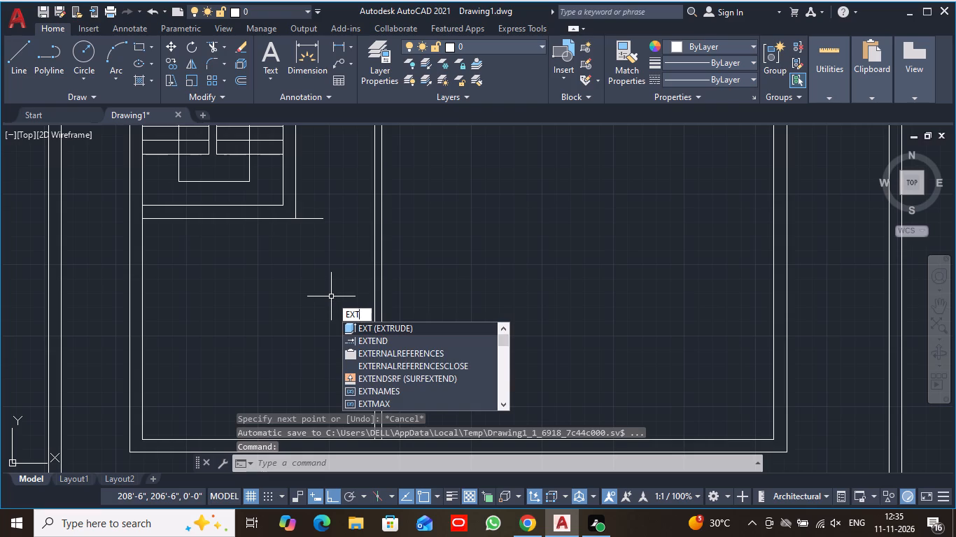
key(e)
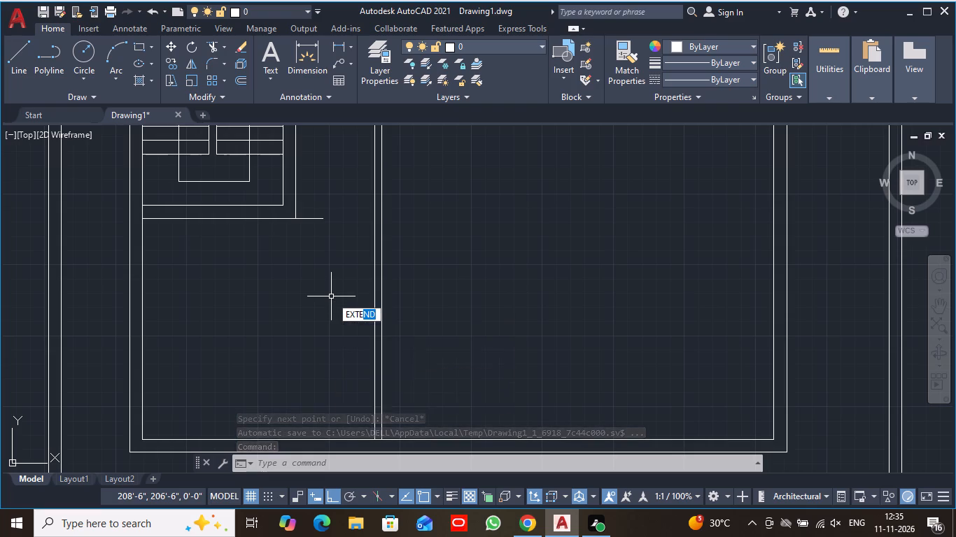
click(388, 331)
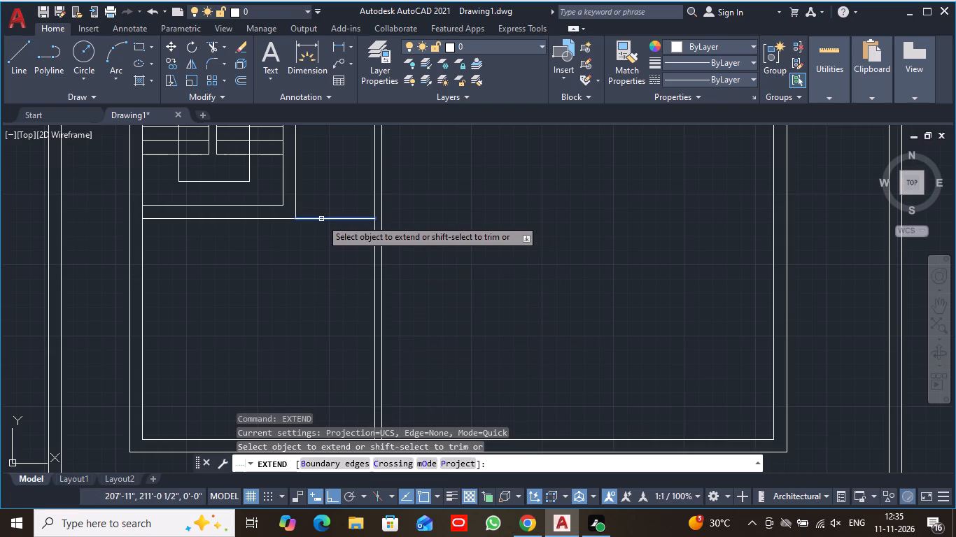
click(321, 219)
key(Escape)
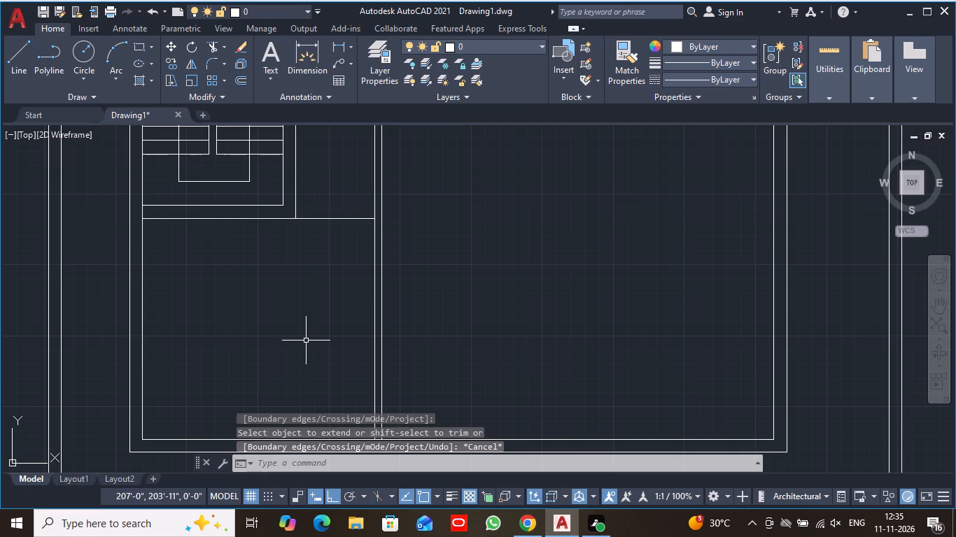
Offset the horizontal line between the stair wall corner and the partition 3' upward.
click(232, 79)
key(3)
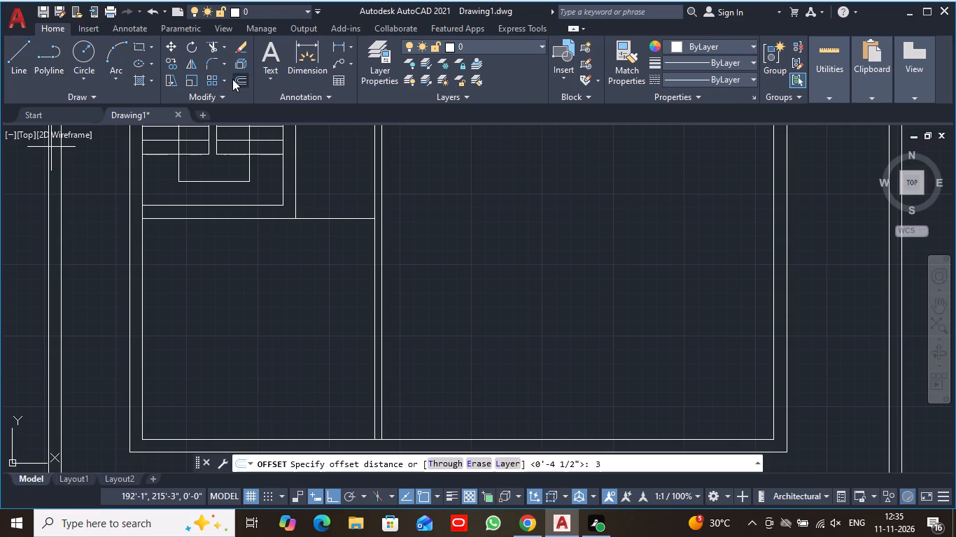
key(apostrophe)
key(Return)
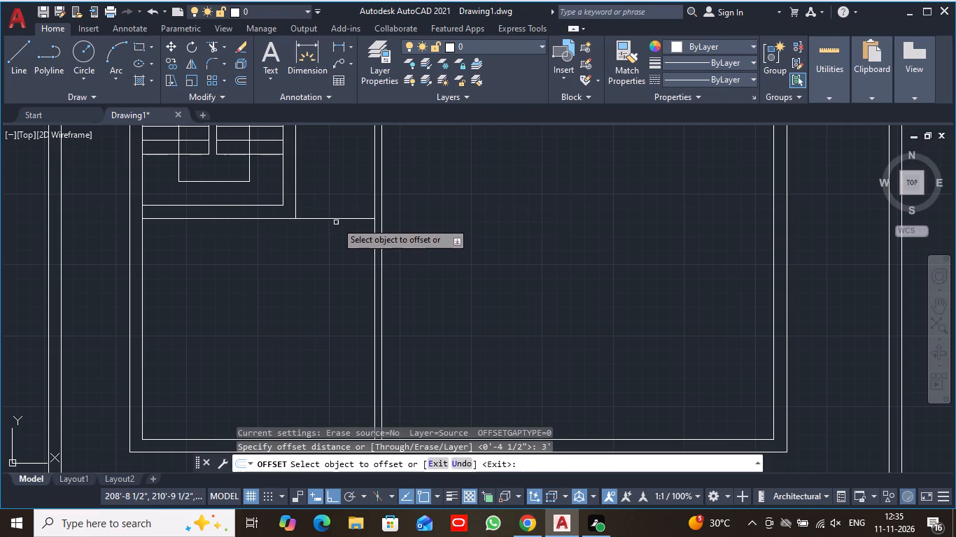
click(337, 219)
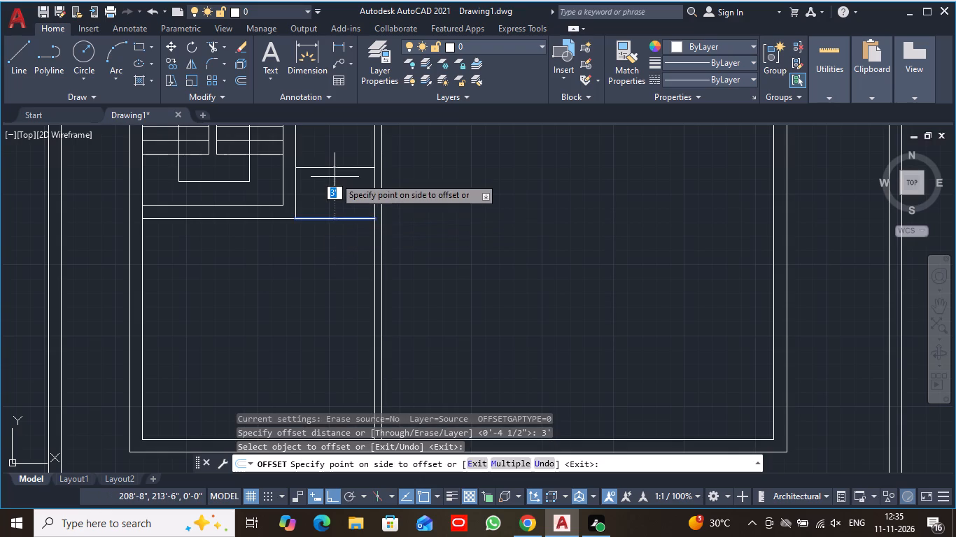
click(335, 177)
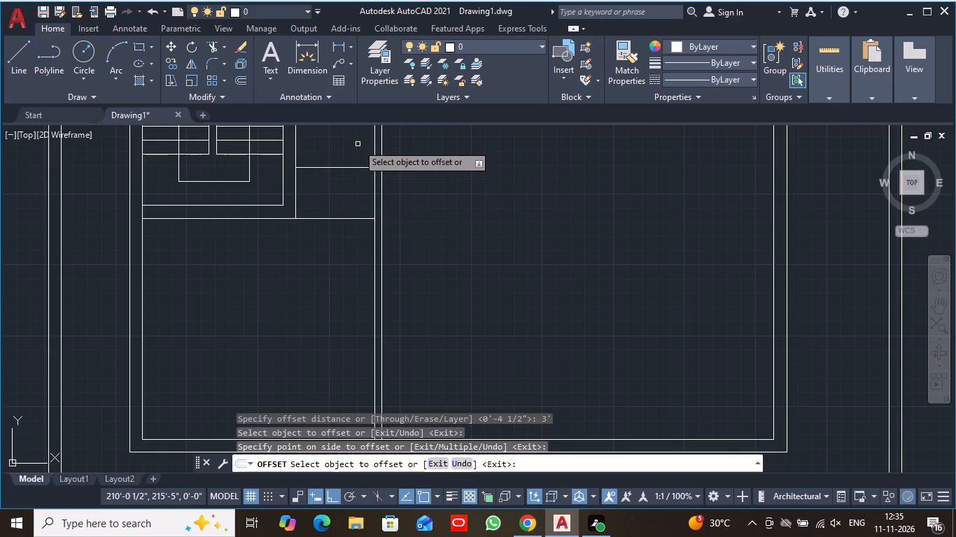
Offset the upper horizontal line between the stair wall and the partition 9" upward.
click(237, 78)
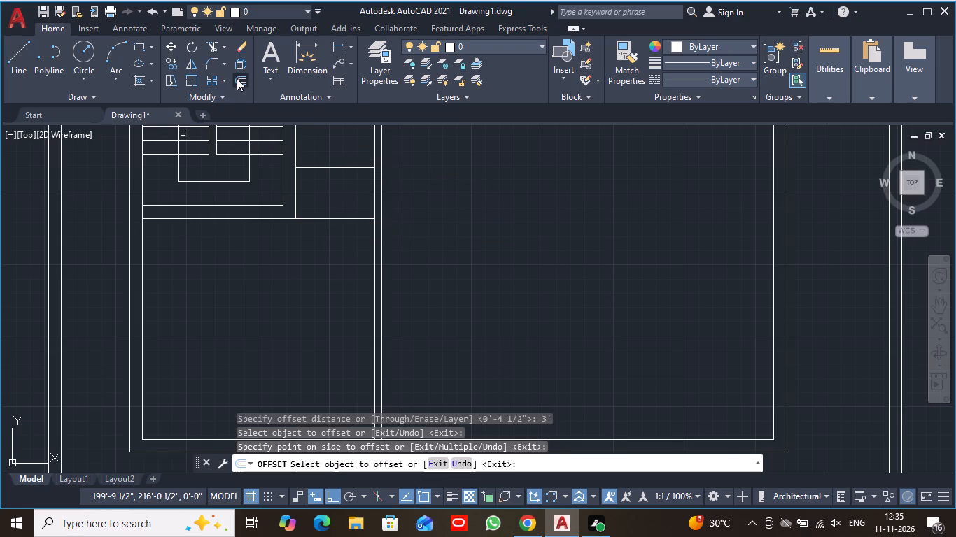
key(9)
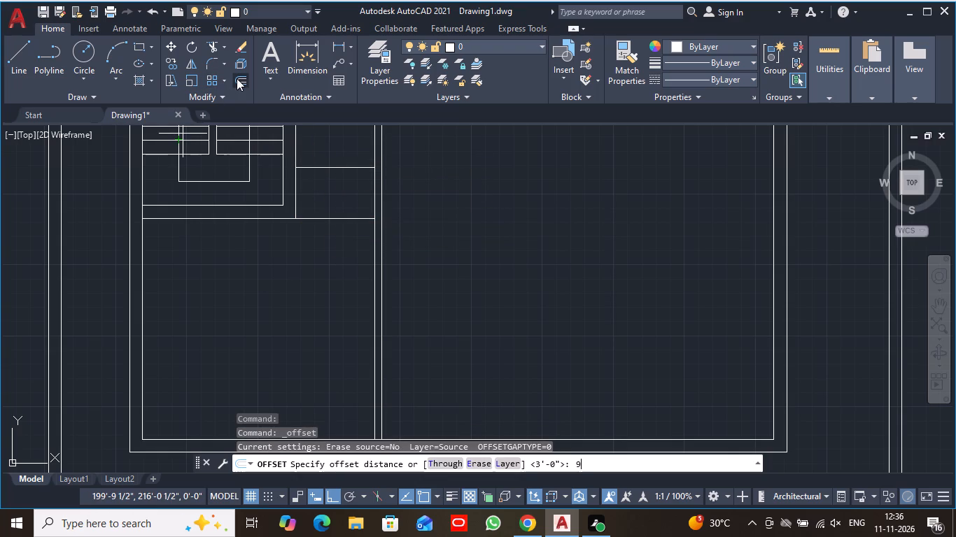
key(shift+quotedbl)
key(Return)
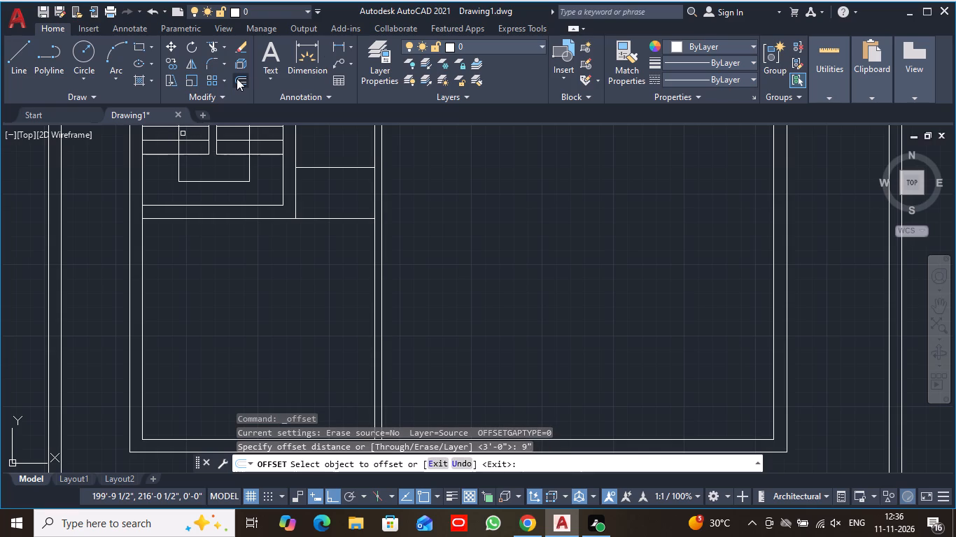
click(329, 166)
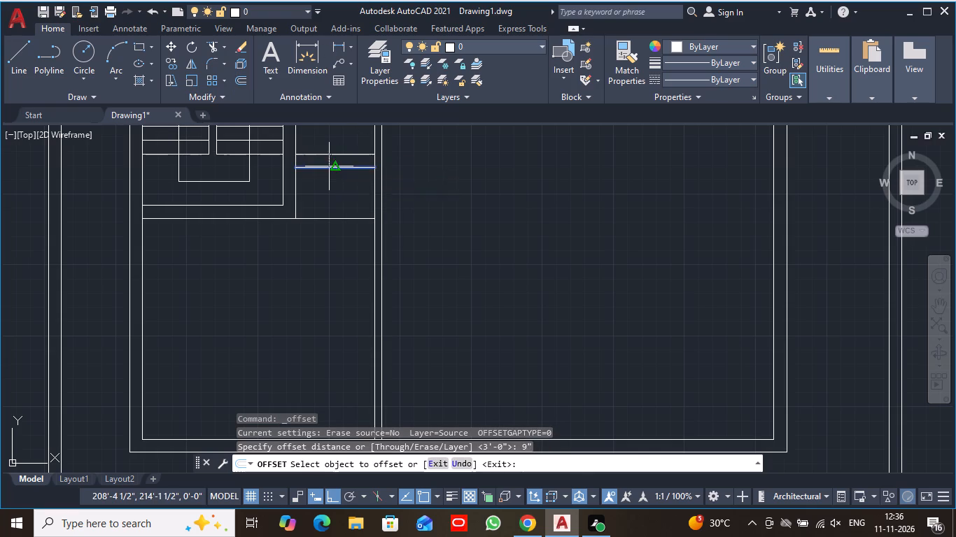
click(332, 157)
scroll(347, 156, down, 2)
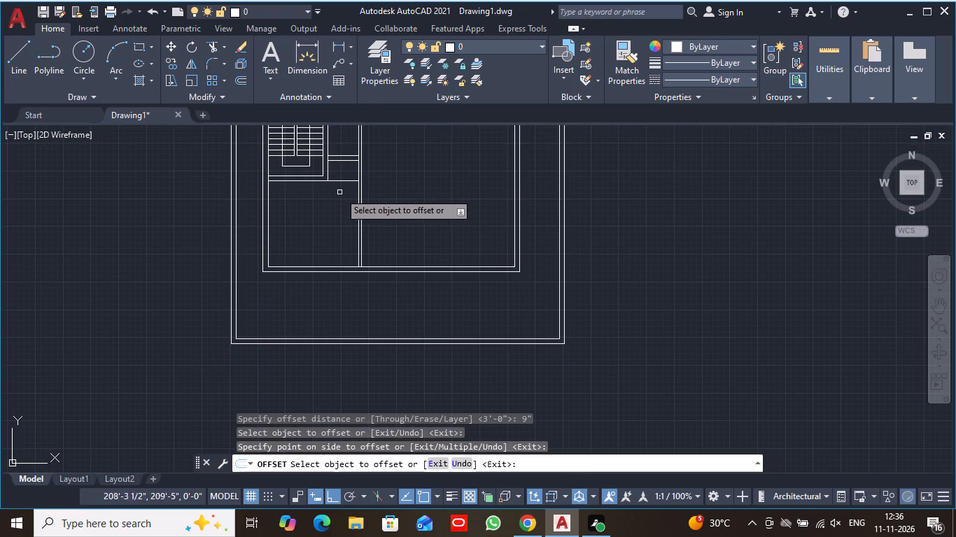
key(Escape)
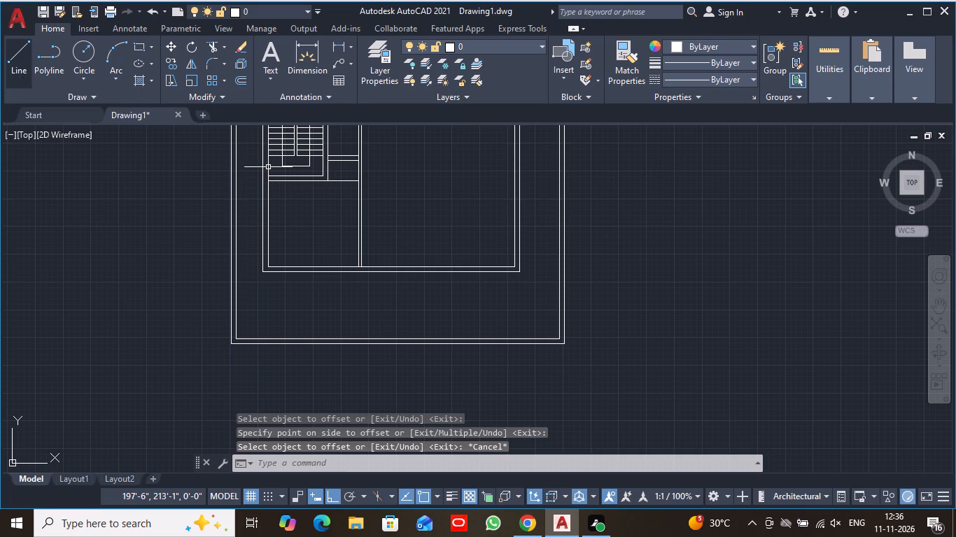
Delete the original horizontal line joining the stair wall's lower corner to the partition.
scroll(330, 196, up, 3)
middle_drag(331, 196, 265, 279)
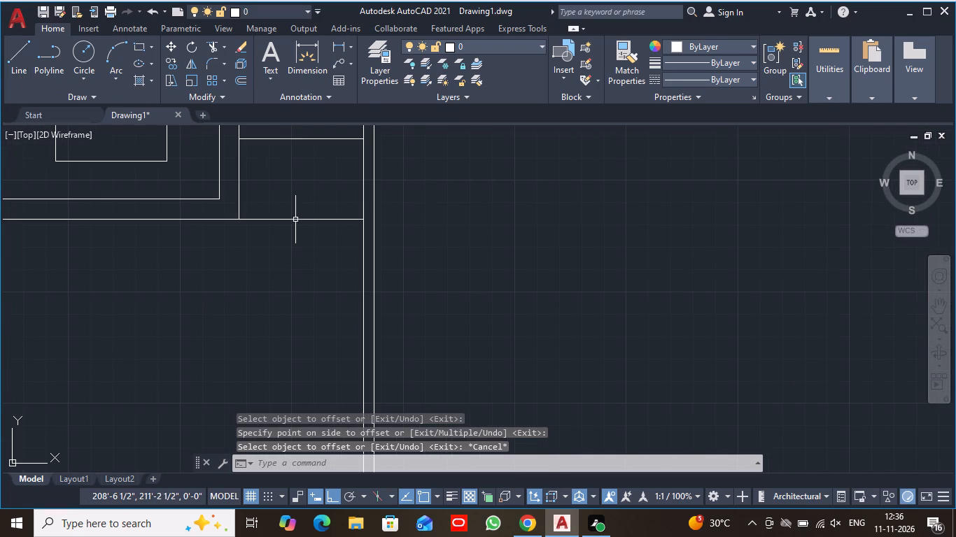
click(299, 220)
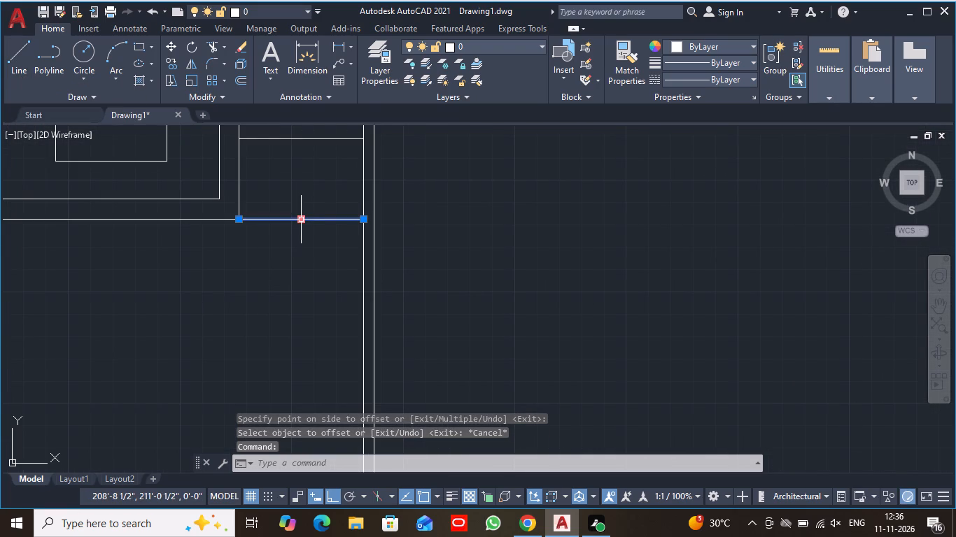
key(Delete)
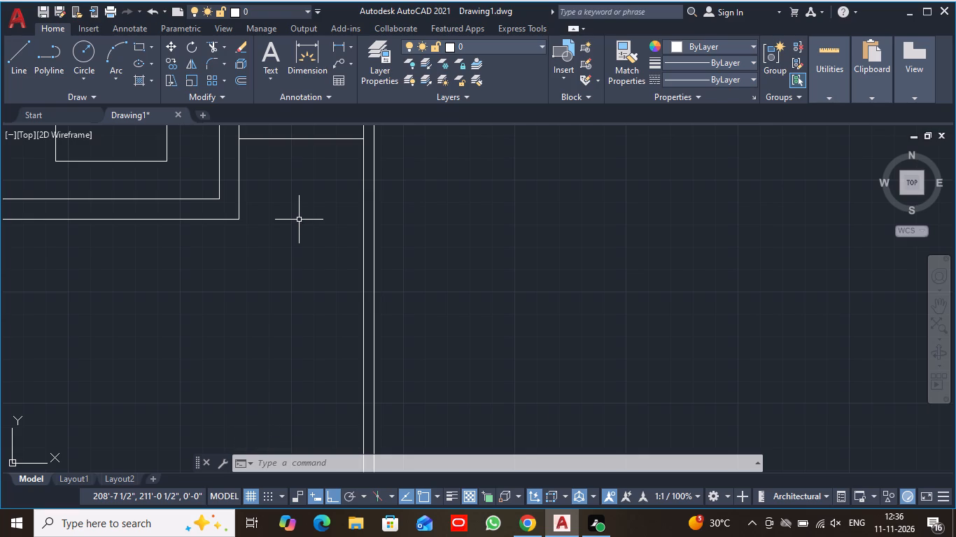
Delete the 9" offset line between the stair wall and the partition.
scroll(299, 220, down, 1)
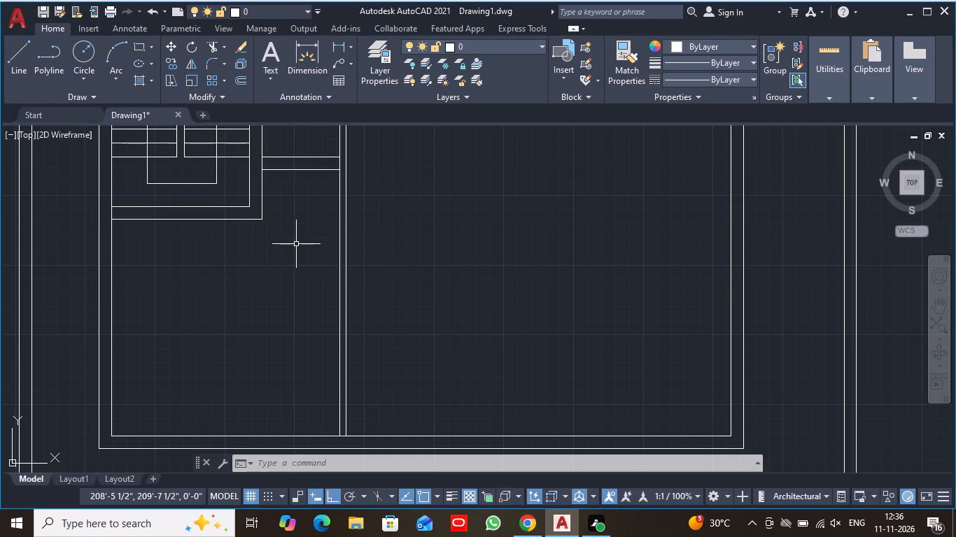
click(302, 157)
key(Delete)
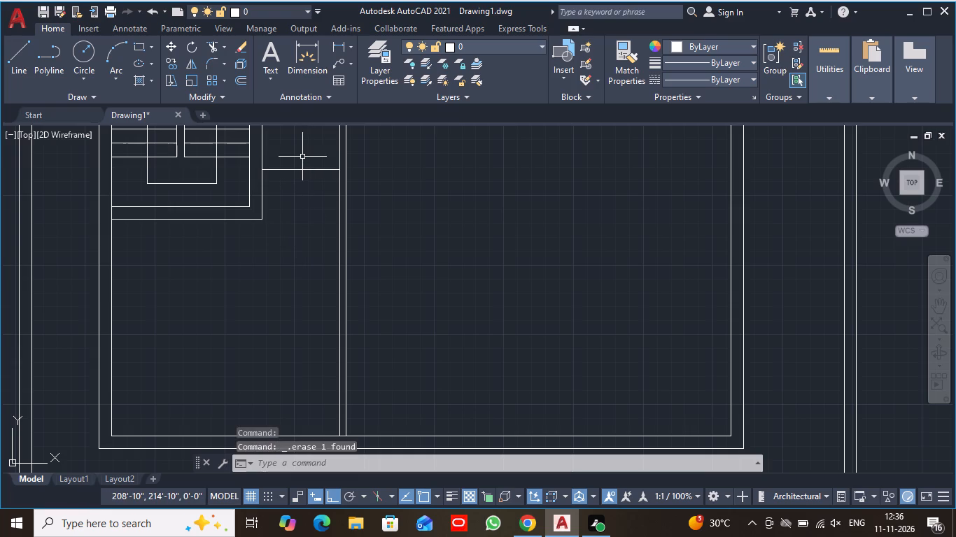
Offset the remaining horizontal line between the stair wall and the vertical partition 4.5" upward.
scroll(302, 157, up, 1)
middle_drag(305, 222, 300, 338)
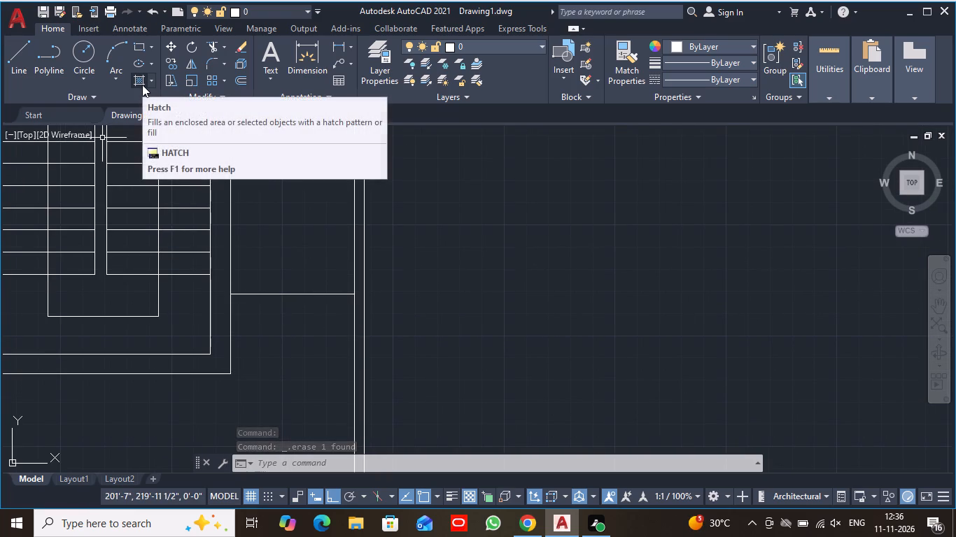
click(239, 82)
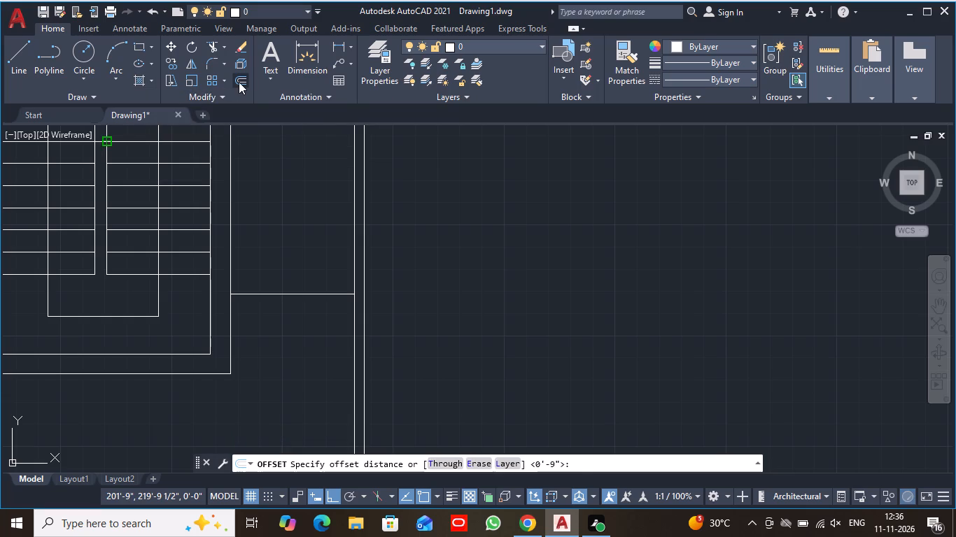
key(4)
text(.5)
key(shift+quotedbl)
key(Return)
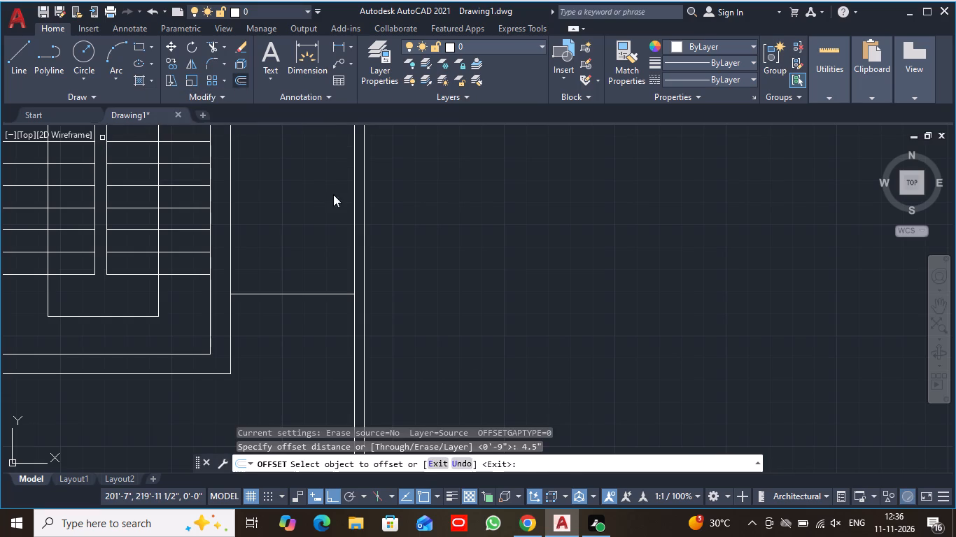
click(301, 294)
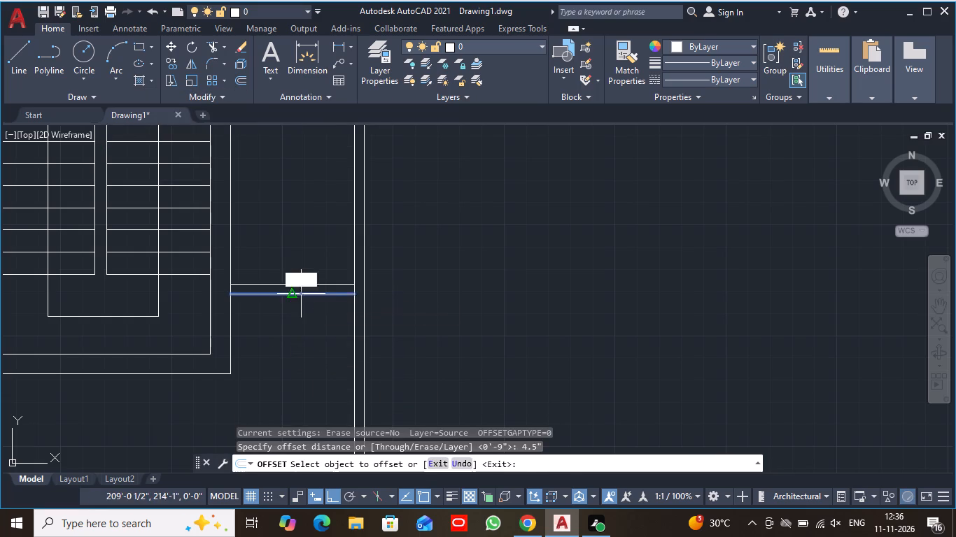
click(305, 287)
scroll(314, 271, down, 1)
key(Escape)
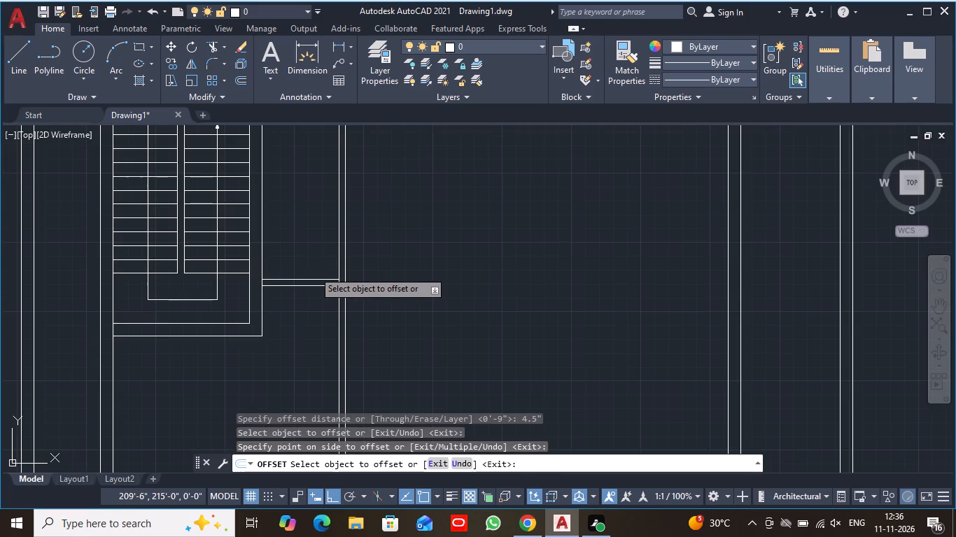
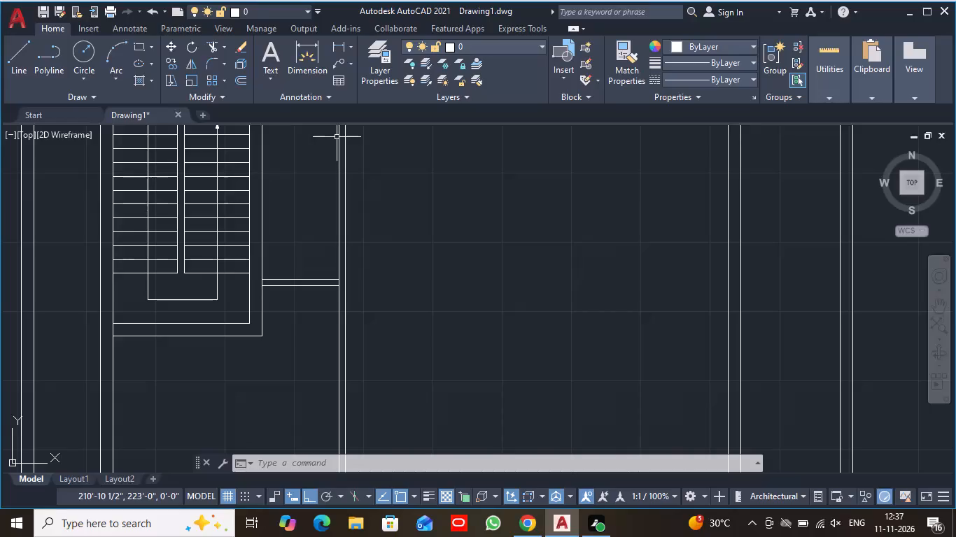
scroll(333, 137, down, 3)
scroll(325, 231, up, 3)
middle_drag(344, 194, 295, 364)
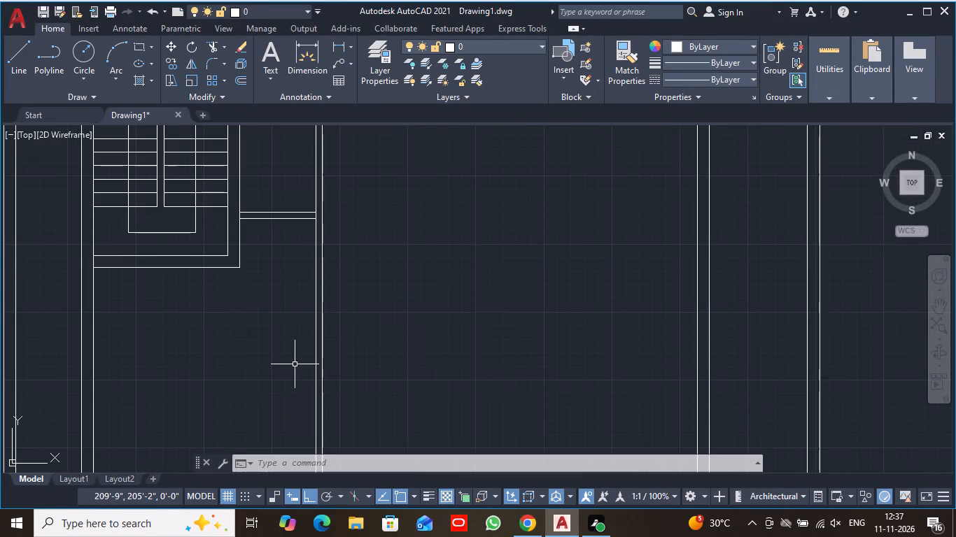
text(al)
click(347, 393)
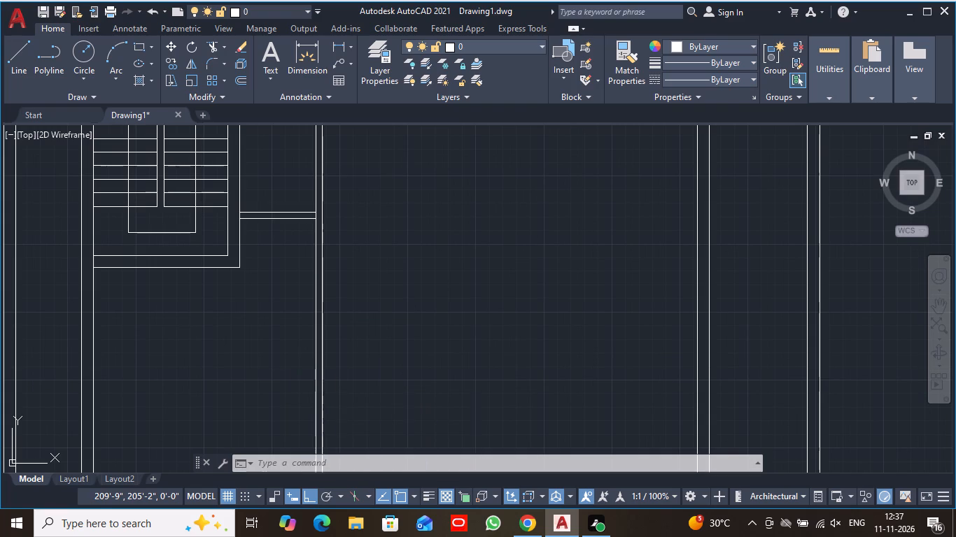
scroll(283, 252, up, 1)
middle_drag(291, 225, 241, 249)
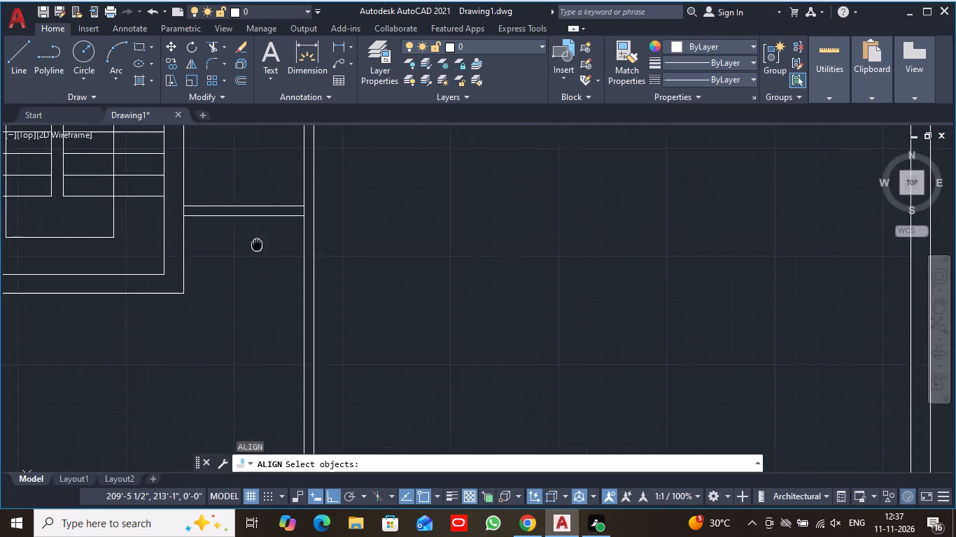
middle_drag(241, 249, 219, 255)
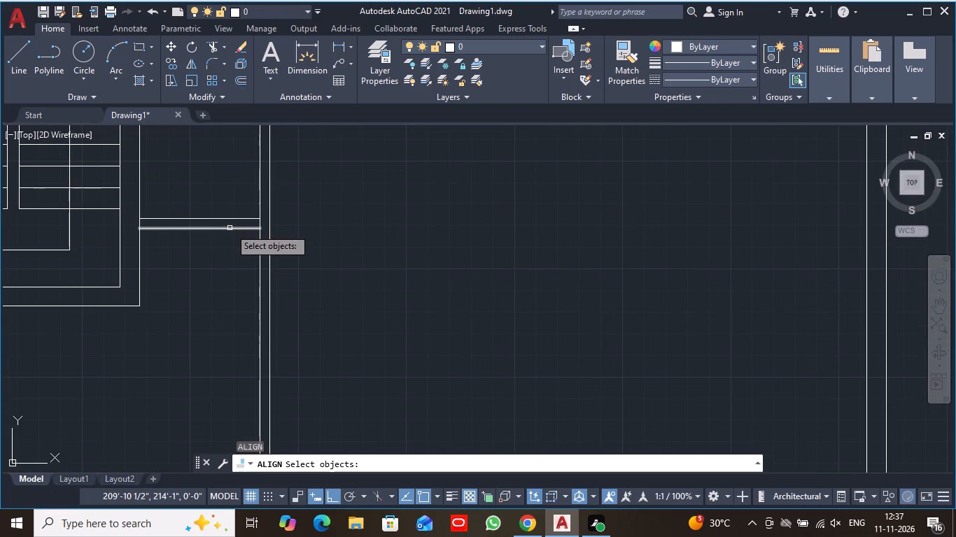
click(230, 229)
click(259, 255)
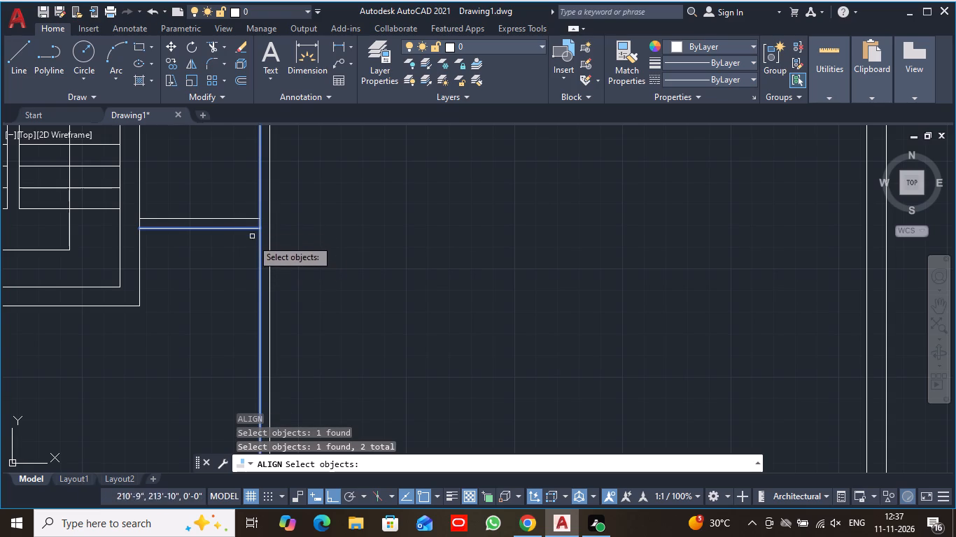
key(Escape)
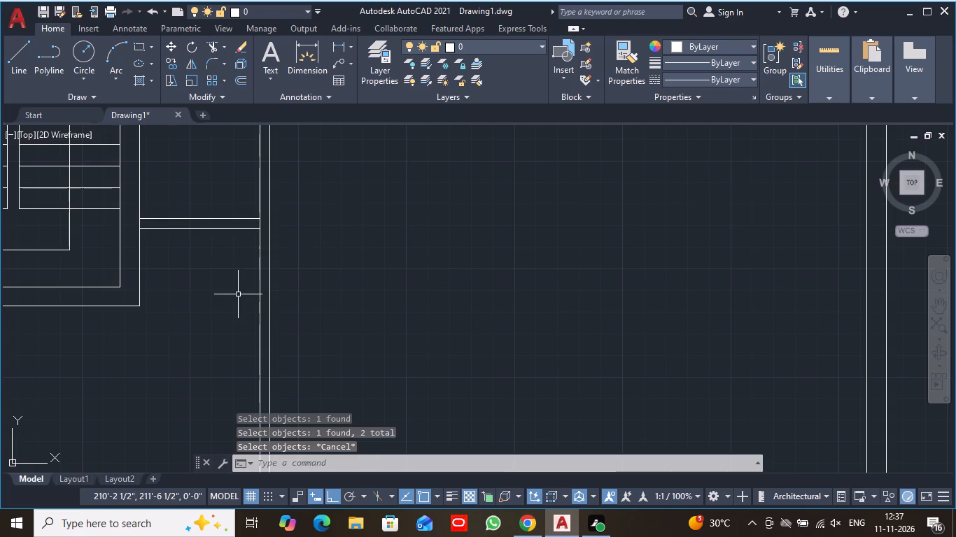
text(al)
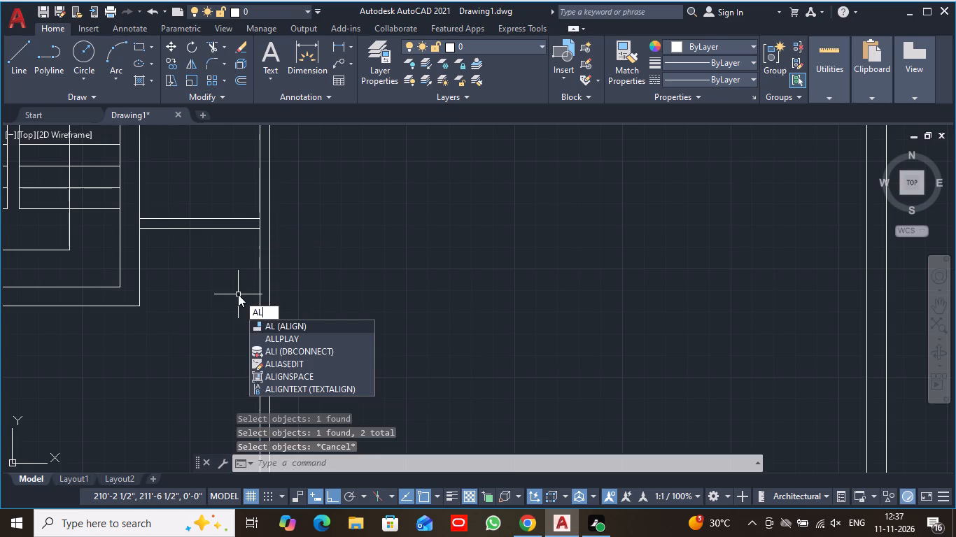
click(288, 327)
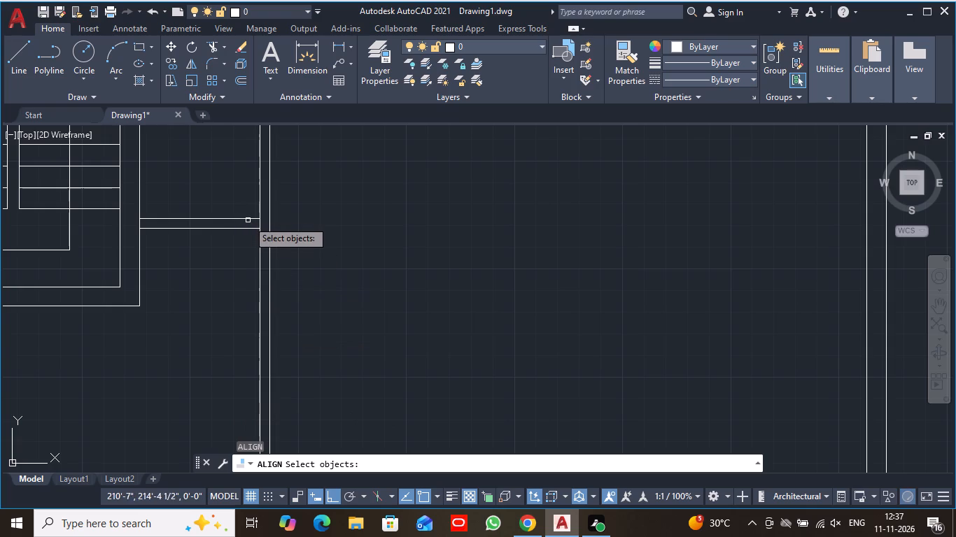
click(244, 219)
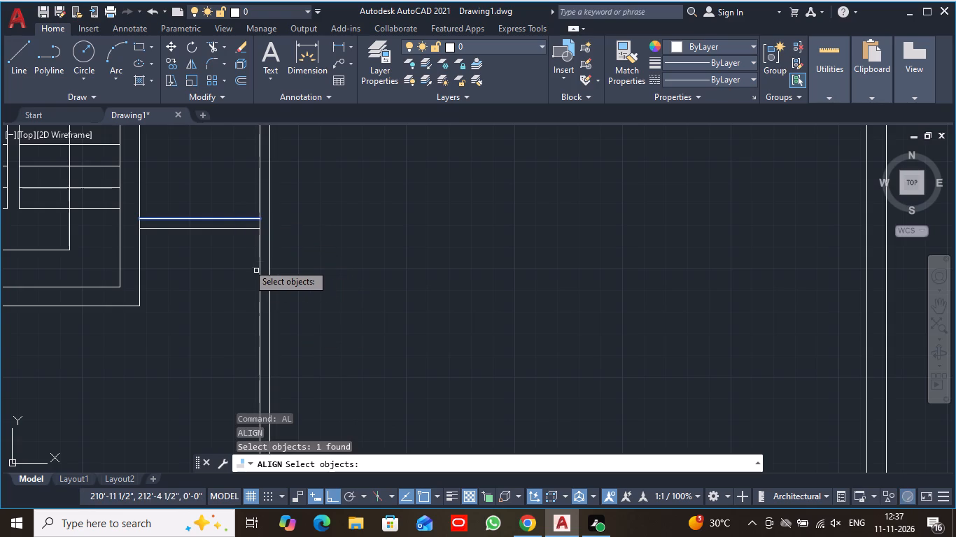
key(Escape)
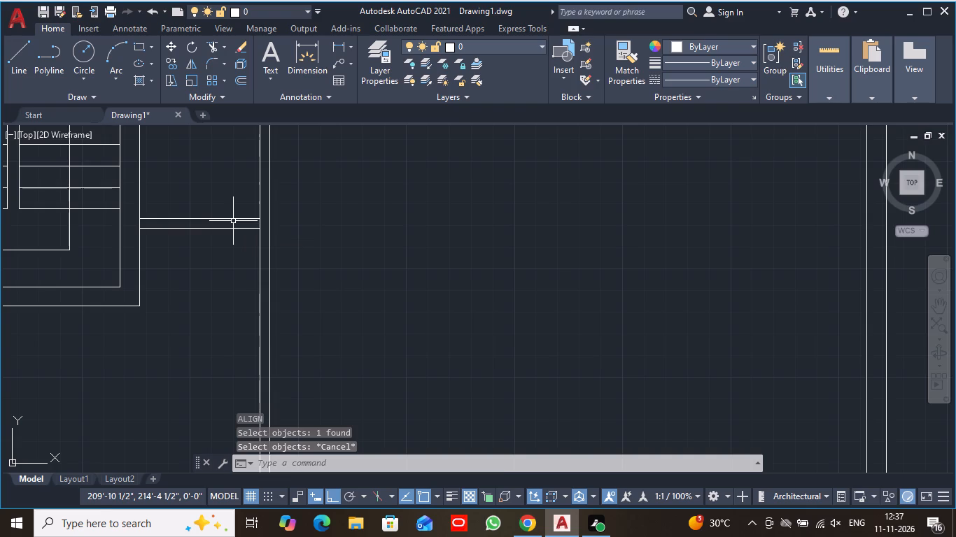
Trim the inner vertical partition line above the lower horizontal line of the short wall beside the staircase.
text(tr)
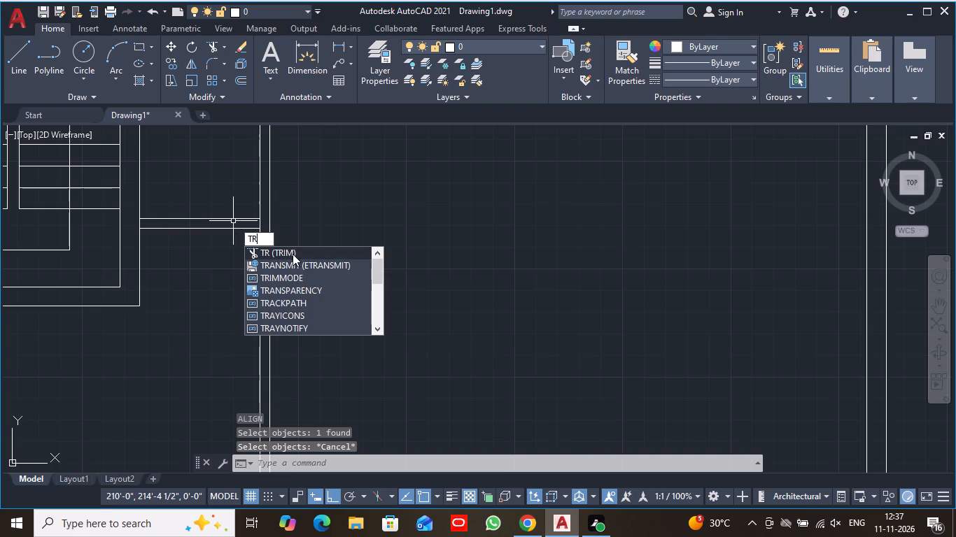
click(293, 254)
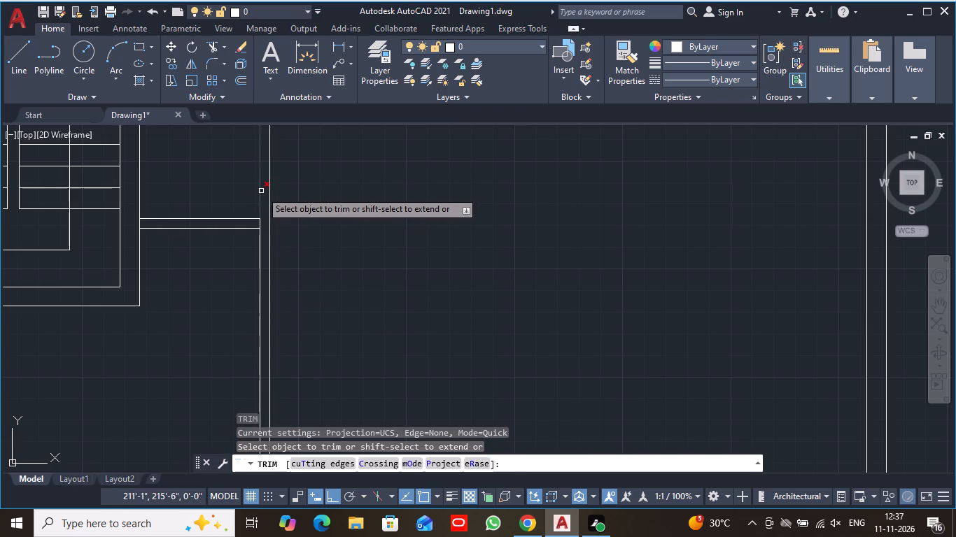
click(261, 191)
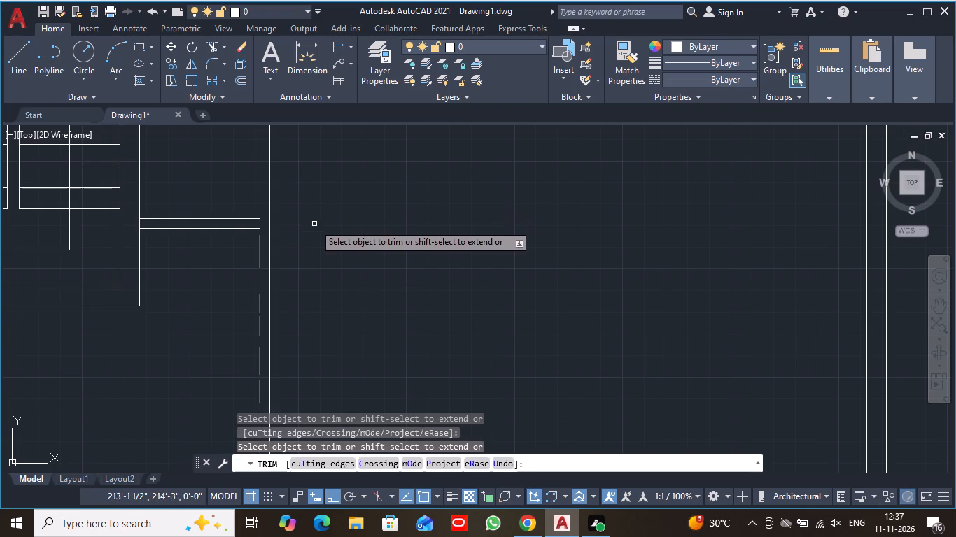
click(259, 224)
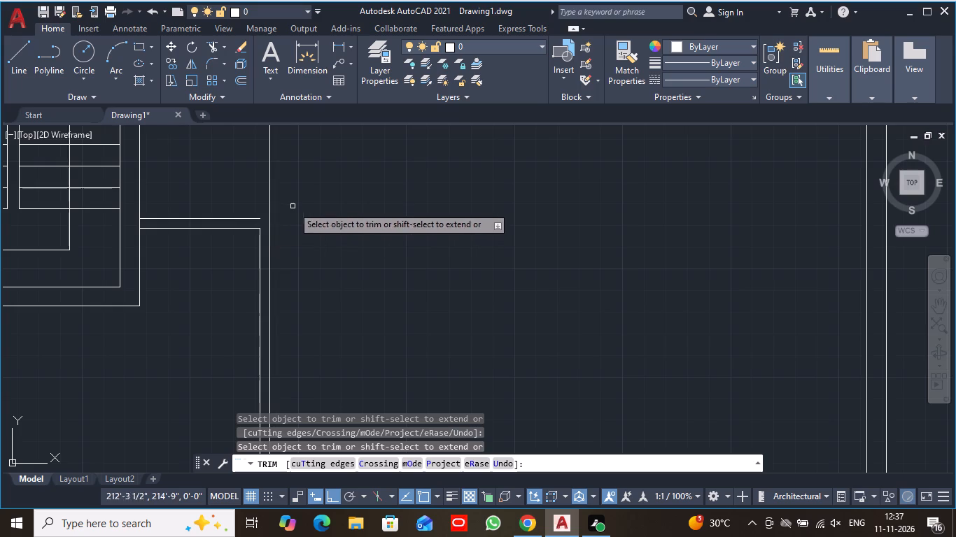
scroll(309, 207, down, 2)
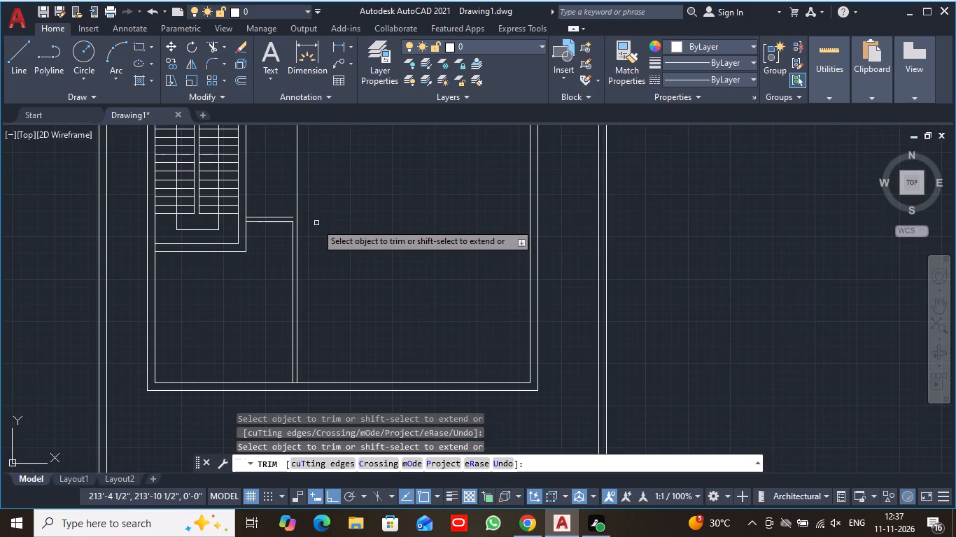
key(Escape)
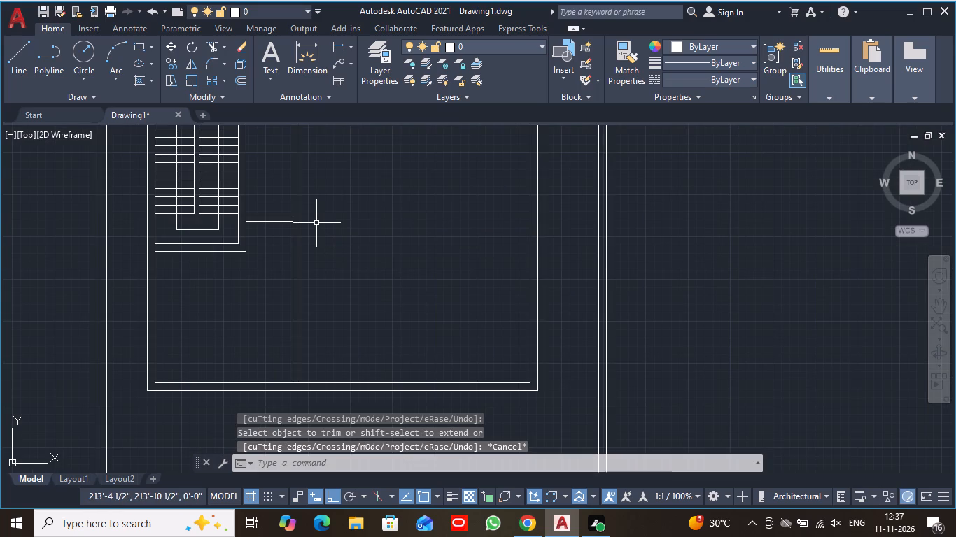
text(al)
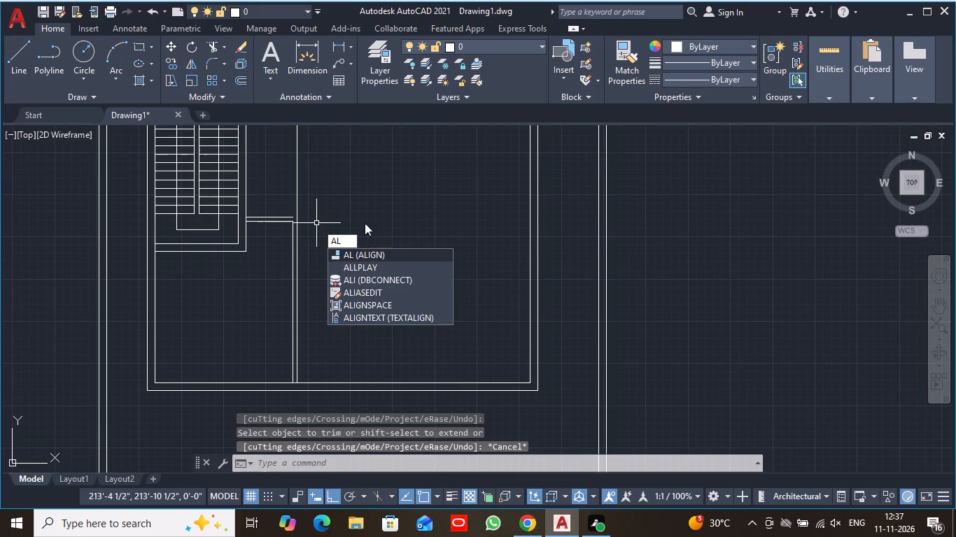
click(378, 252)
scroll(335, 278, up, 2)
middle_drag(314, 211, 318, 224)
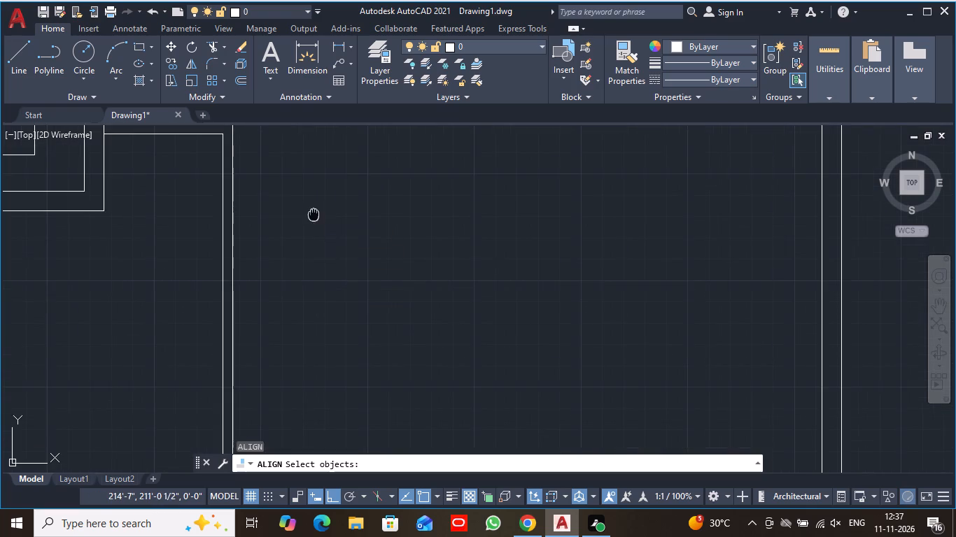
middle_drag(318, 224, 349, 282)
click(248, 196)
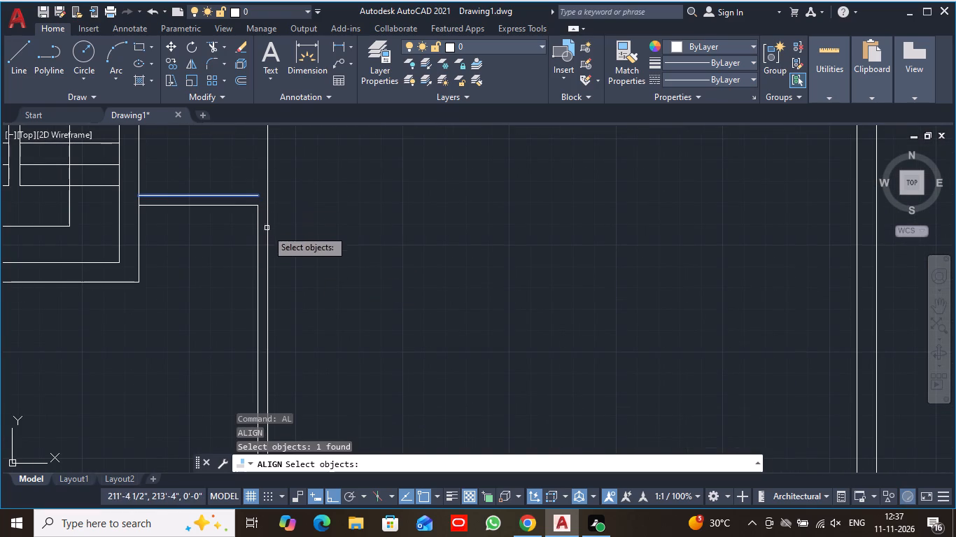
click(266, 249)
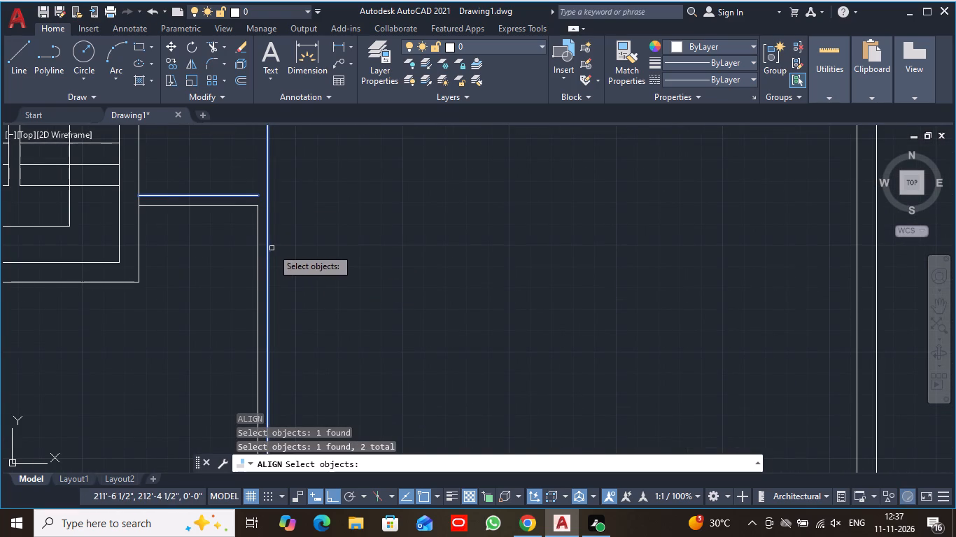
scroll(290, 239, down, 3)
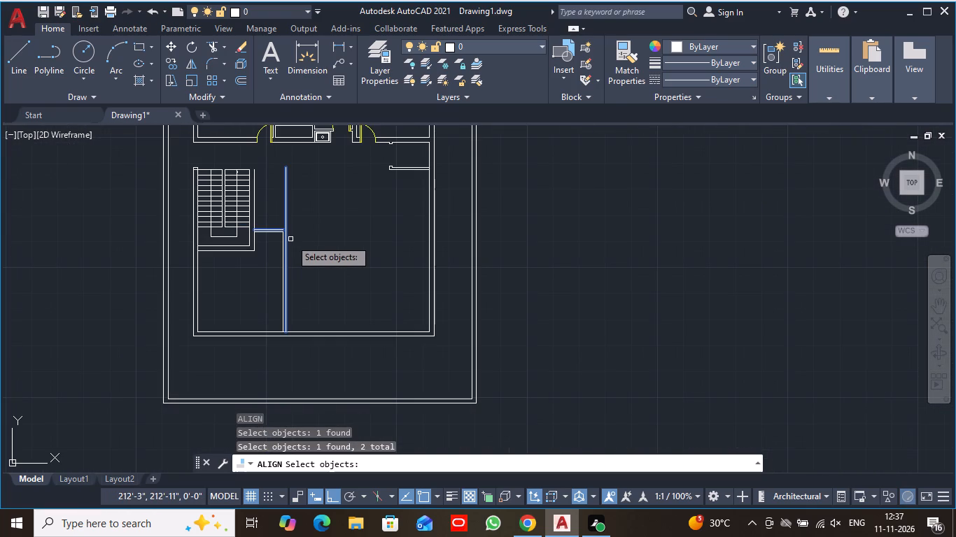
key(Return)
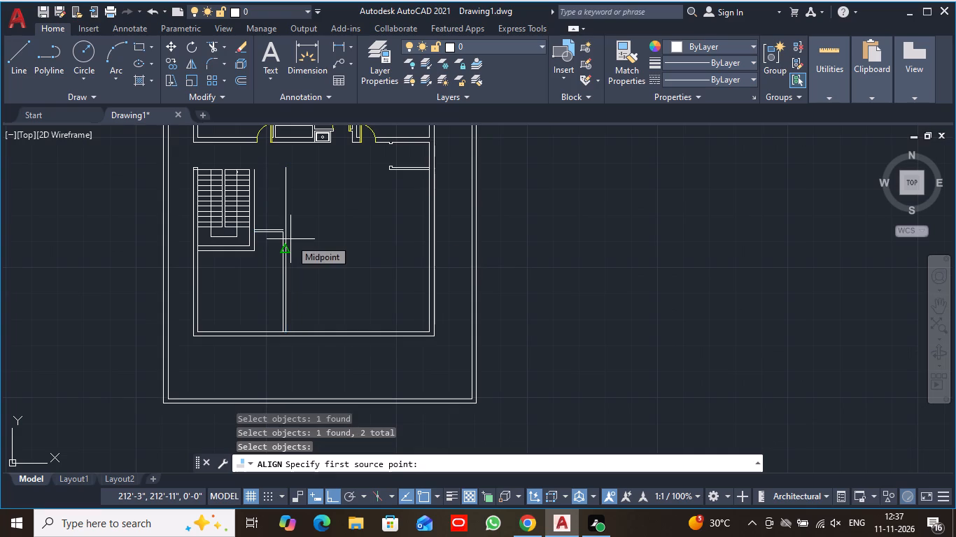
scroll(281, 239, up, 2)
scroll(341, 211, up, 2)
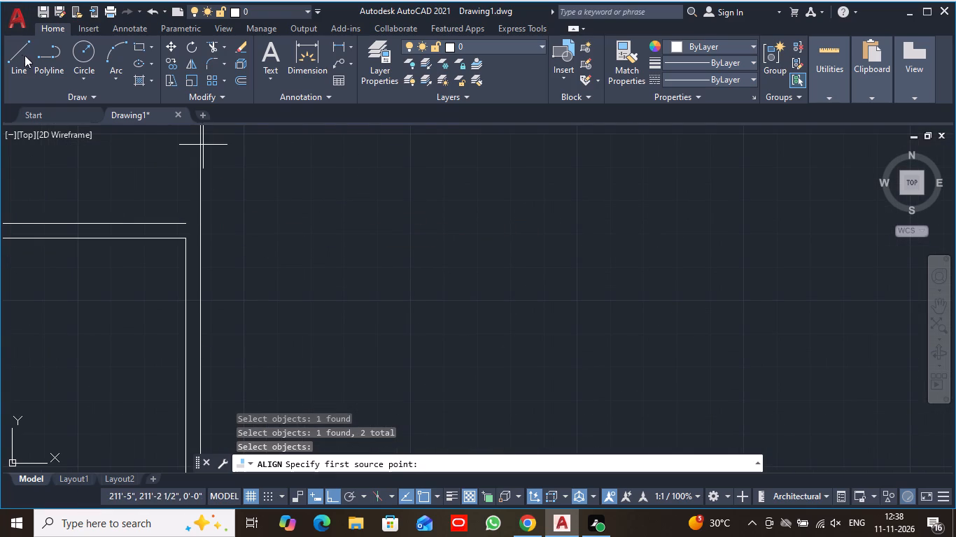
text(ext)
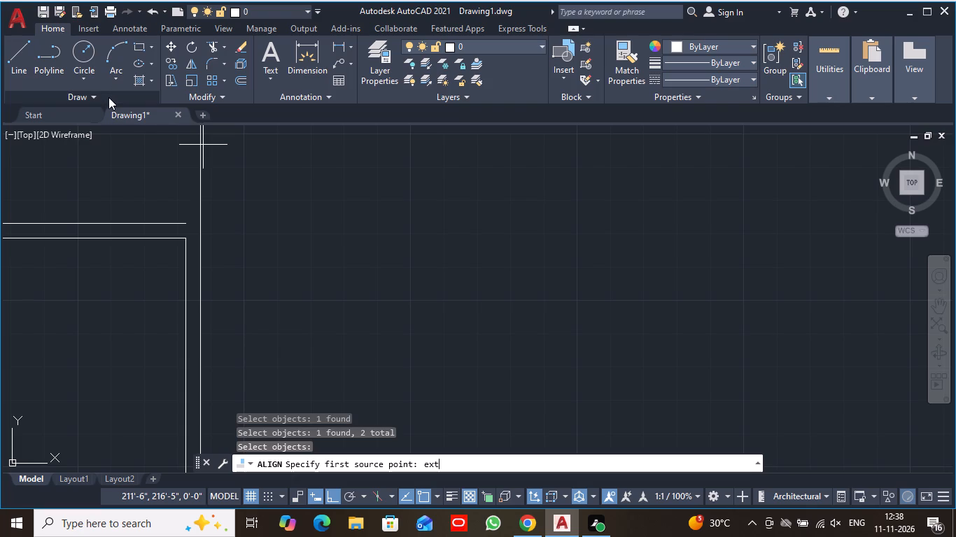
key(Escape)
Extend the upper horizontal line of the short wall beside the staircase to the outer vertical partition line.
text(ext)
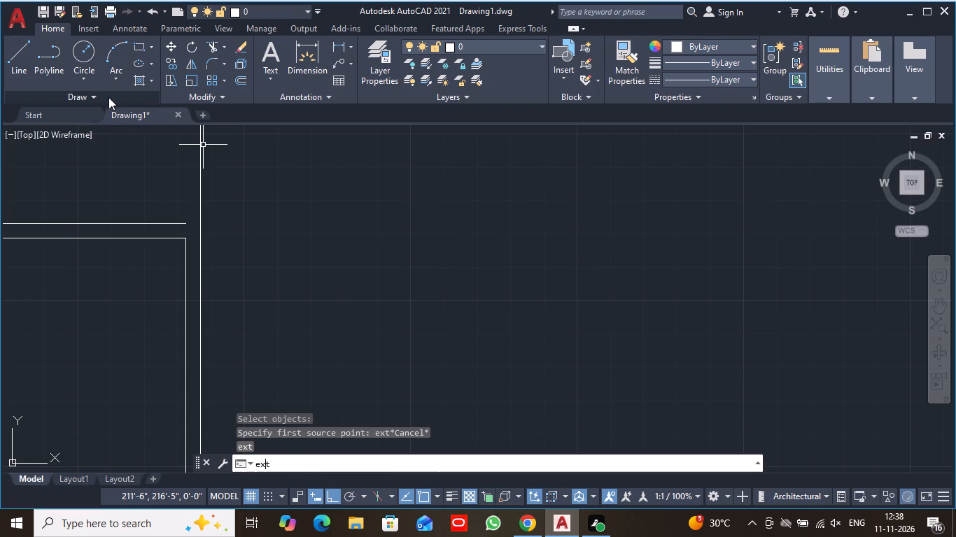
click(289, 344)
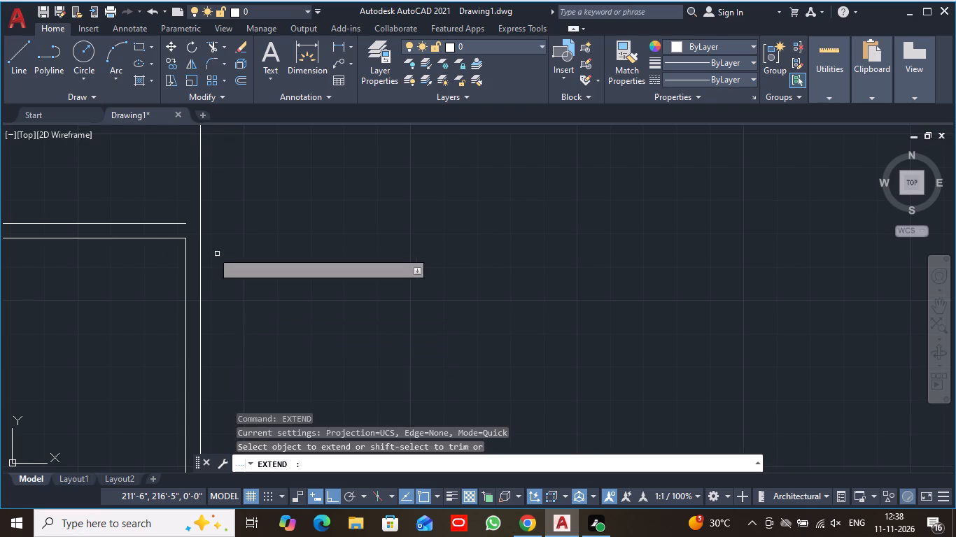
click(183, 223)
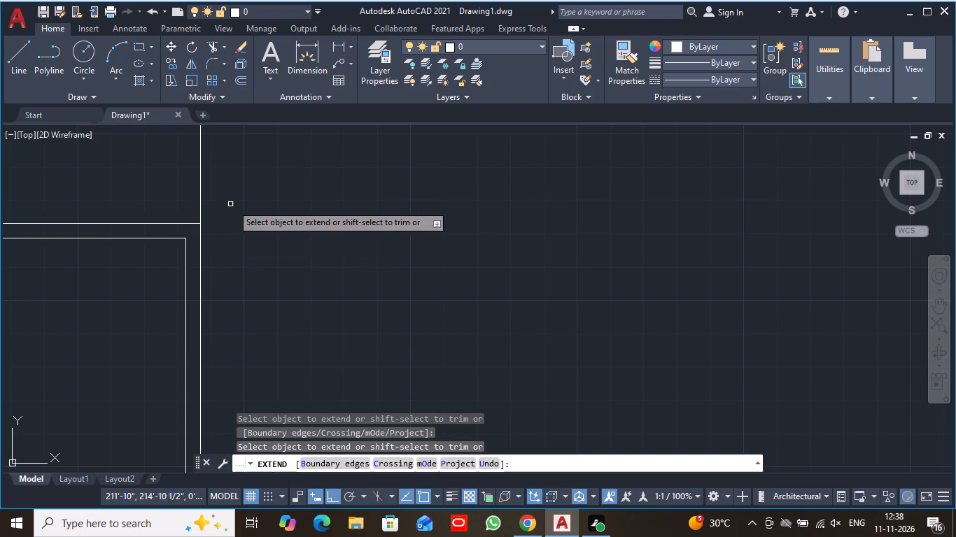
key(Escape)
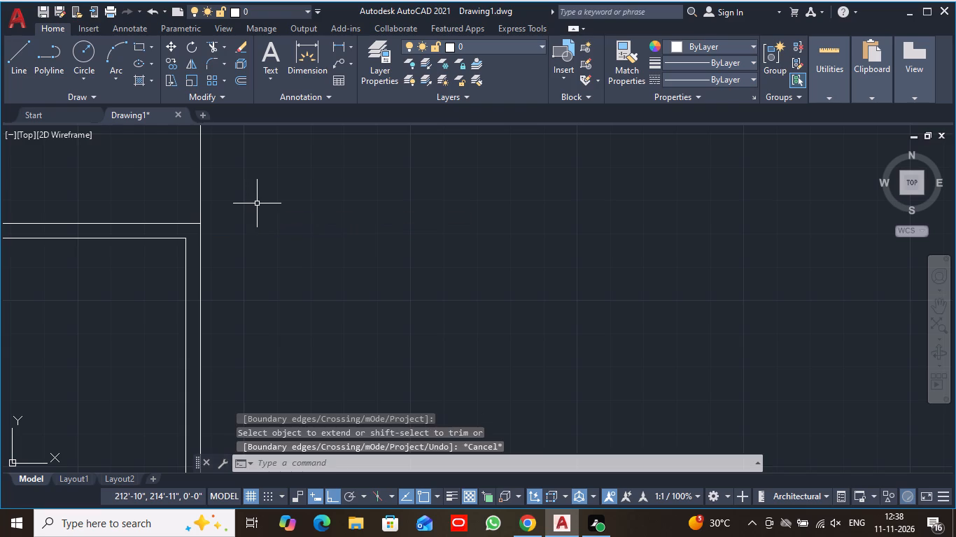
Trim the outer vertical partition line above its corner with the short horizontal wall's upper line.
text(trim)
key(space)
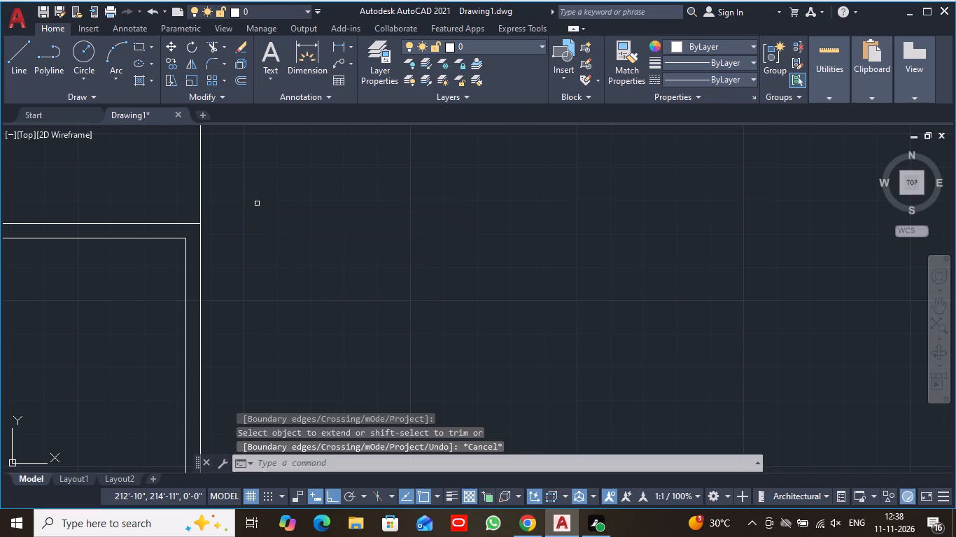
click(202, 192)
scroll(246, 195, down, 3)
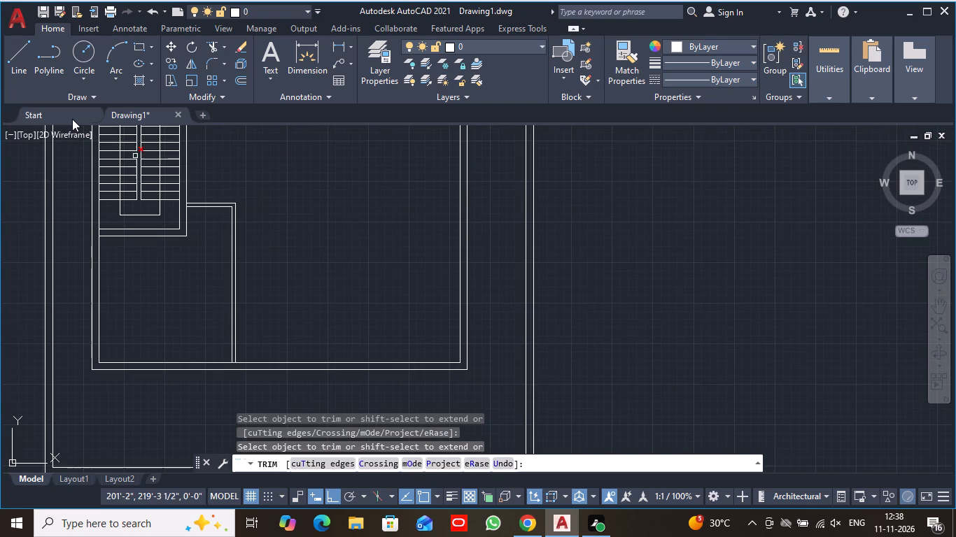
key(Escape)
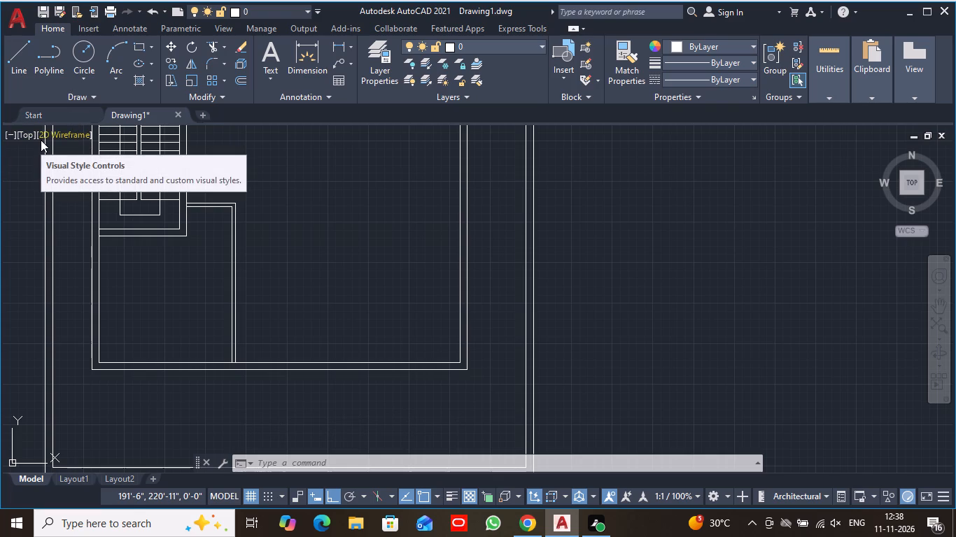
Draw a horizontal line about 18' long from the lower corner of the short wall stub on the right exterior wall toward the staircase.
click(9, 50)
scroll(274, 154, down, 2)
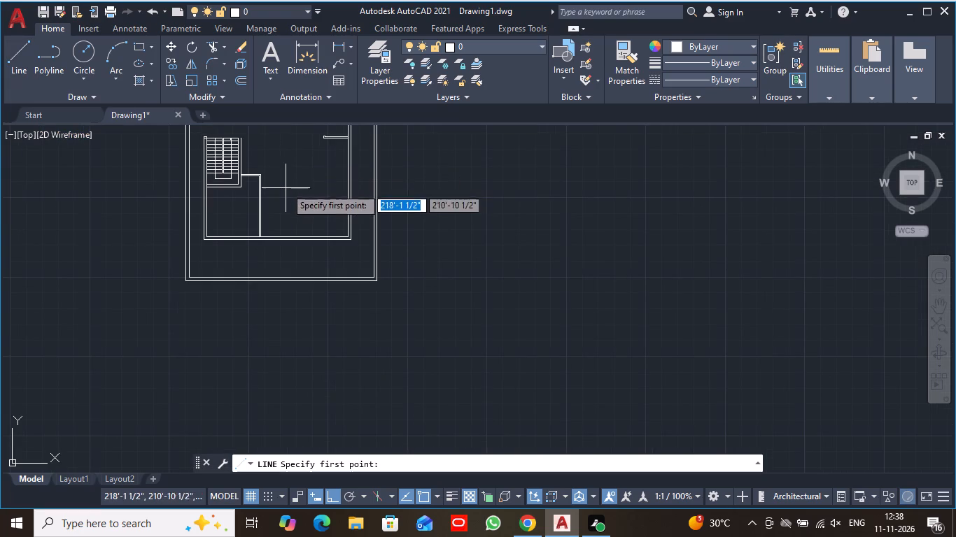
middle_drag(286, 183, 299, 273)
scroll(307, 266, up, 3)
scroll(271, 192, down, 1)
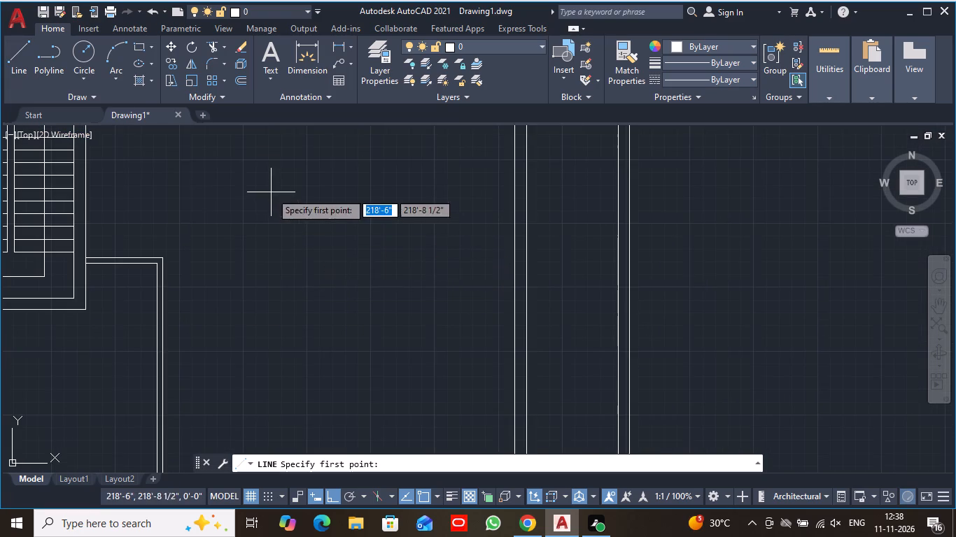
middle_drag(273, 199, 339, 303)
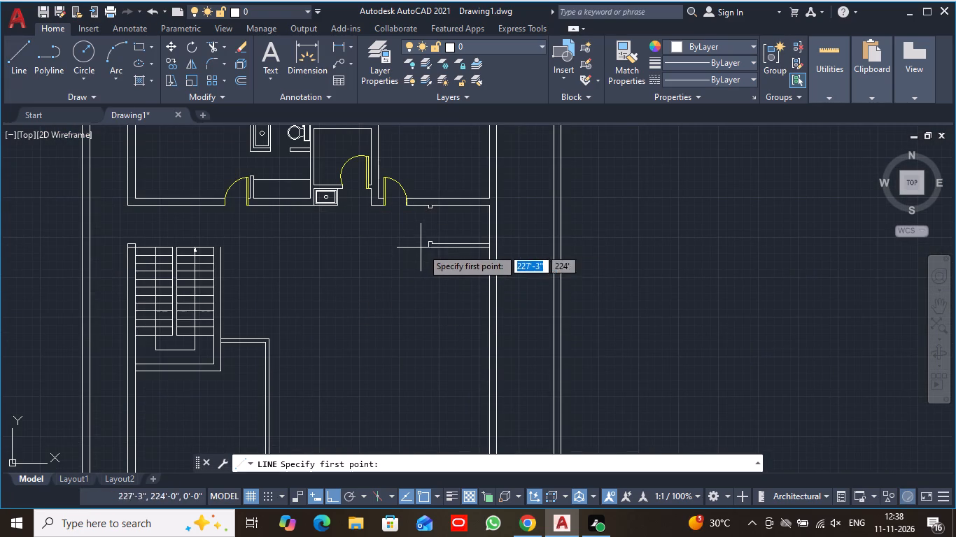
click(430, 249)
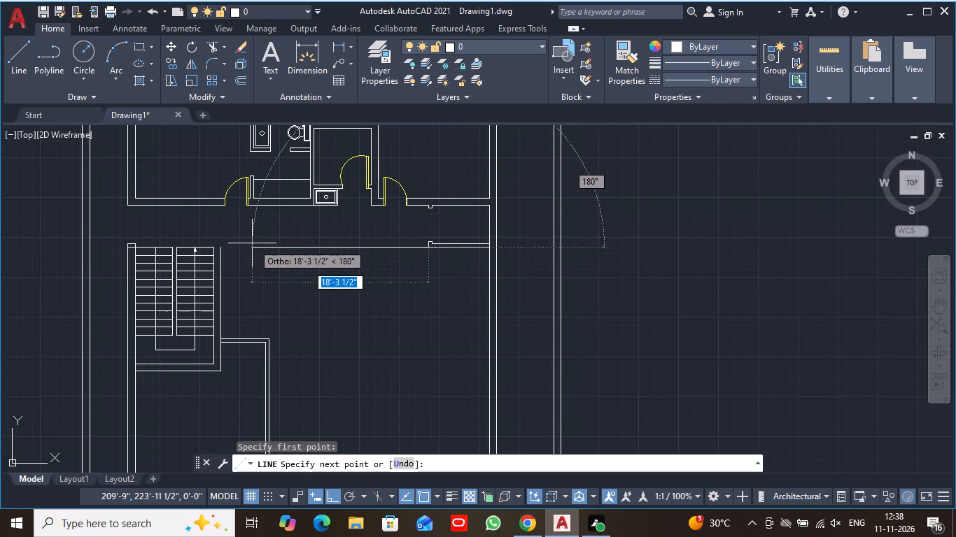
click(250, 244)
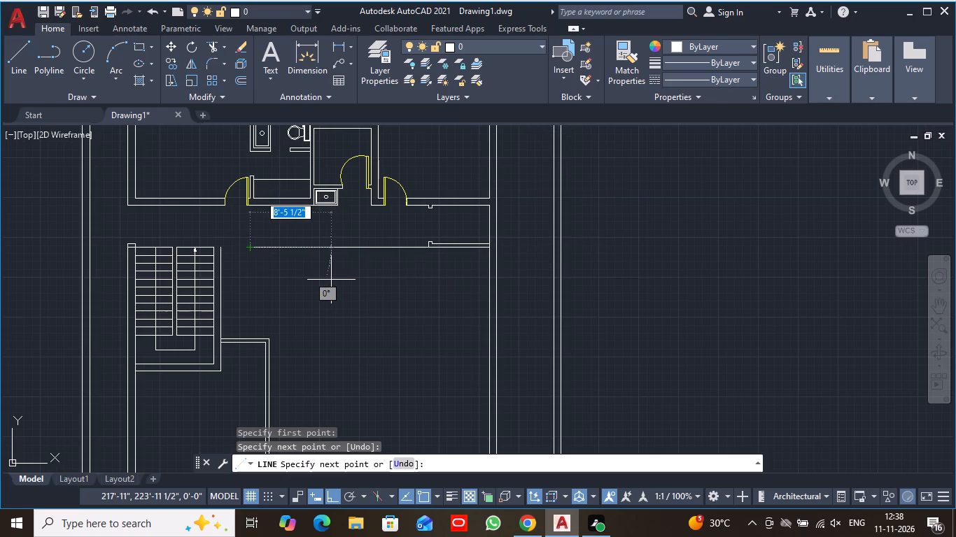
key(Escape)
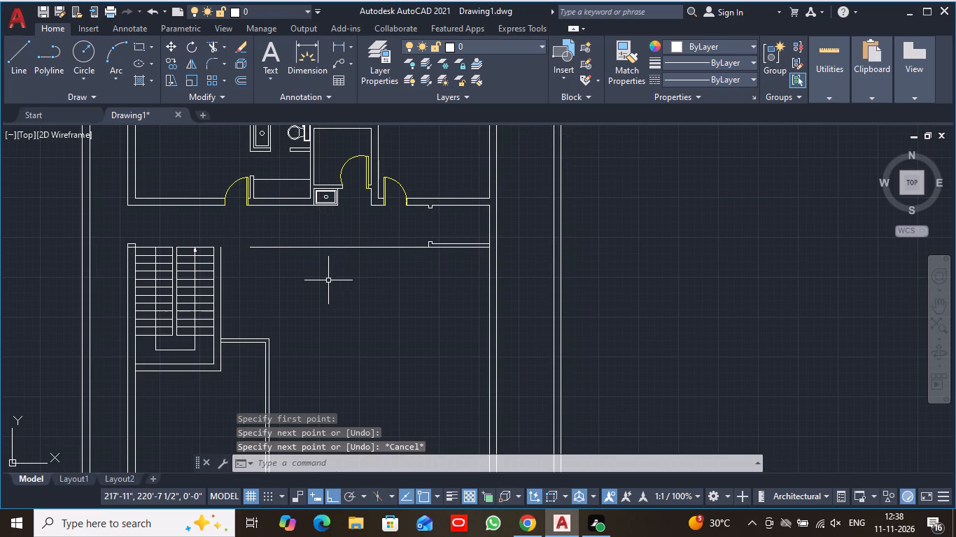
Draw a vertical line about 7' upward from the outer corner of the short wall beside the staircase.
scroll(297, 354, up, 2)
scroll(262, 341, down, 1)
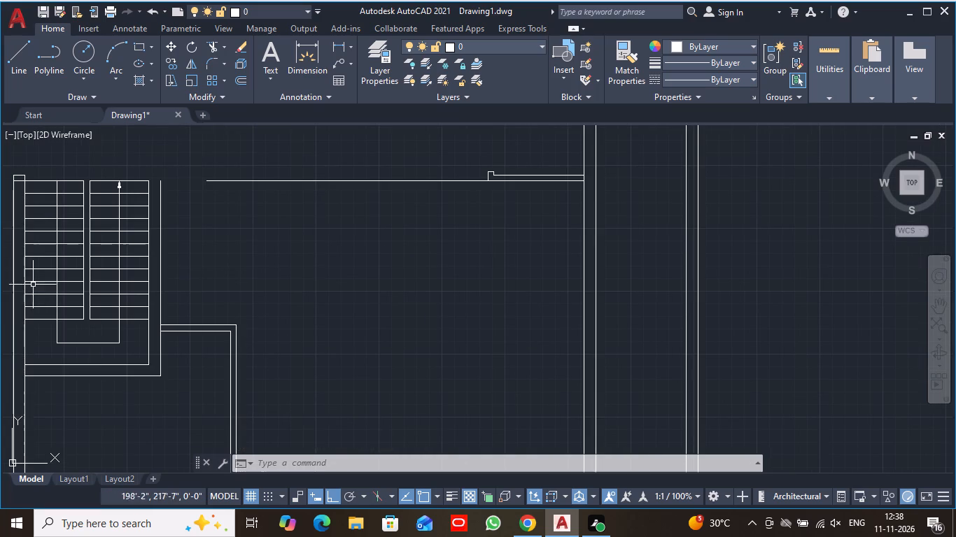
scroll(218, 285, down, 1)
middle_drag(254, 341, 264, 326)
click(14, 62)
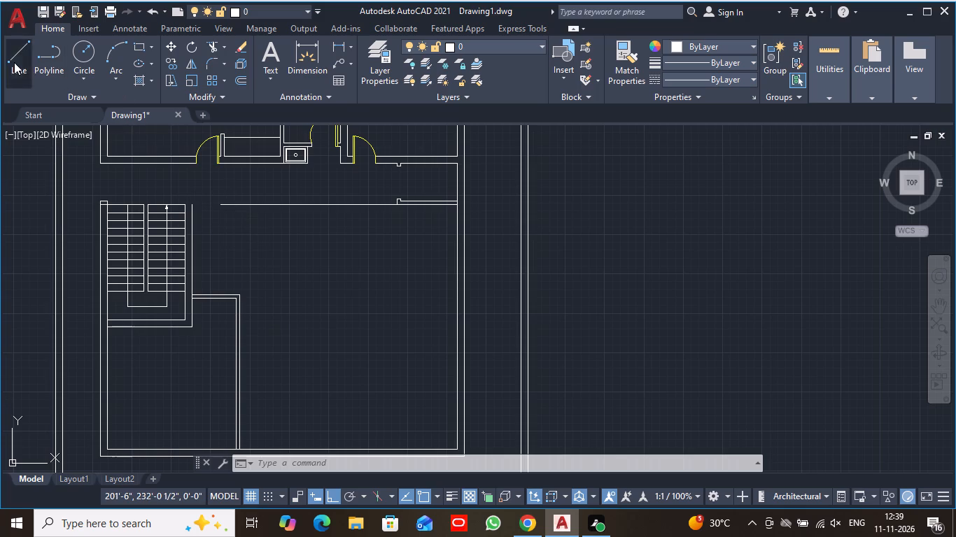
click(238, 296)
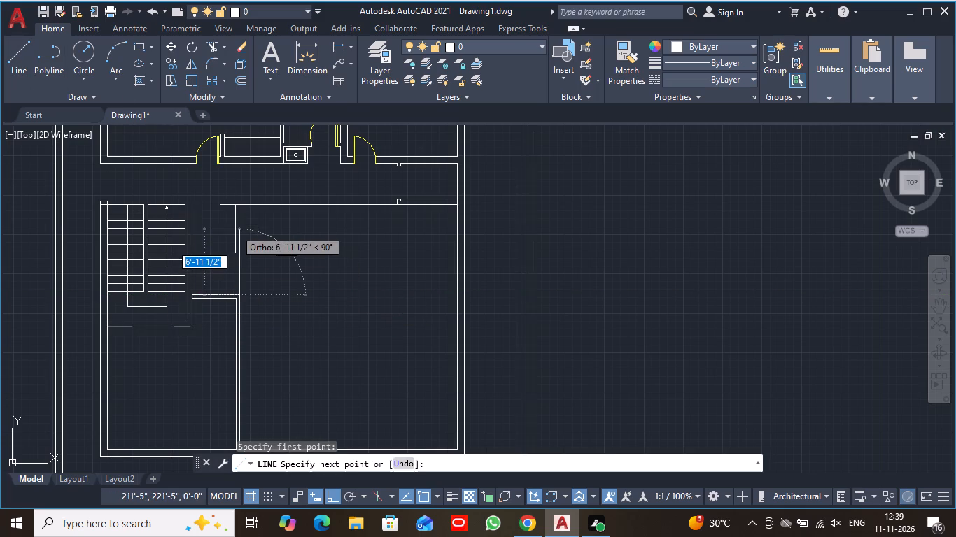
click(235, 229)
key(Escape)
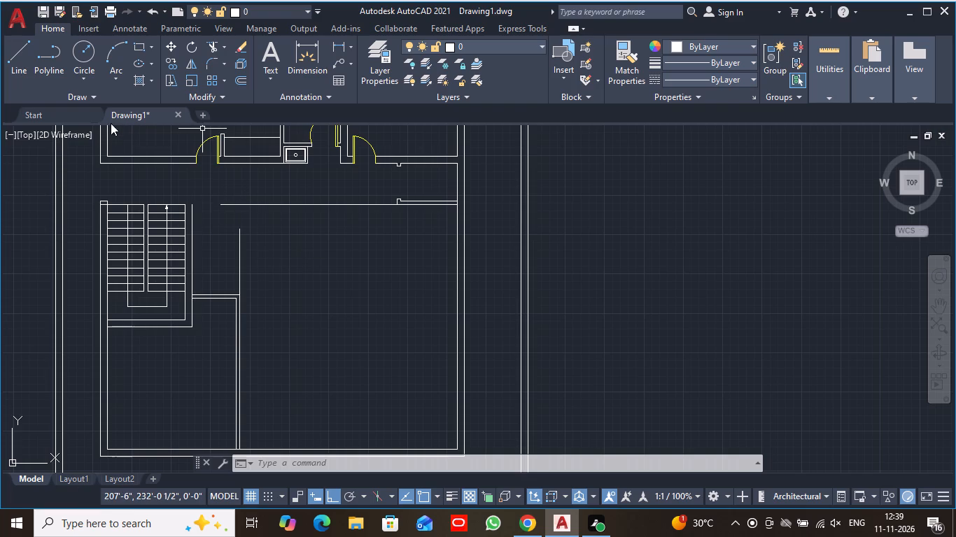
Continue the vertical line about 2'-7" upward from its top end to the long horizontal line.
click(17, 63)
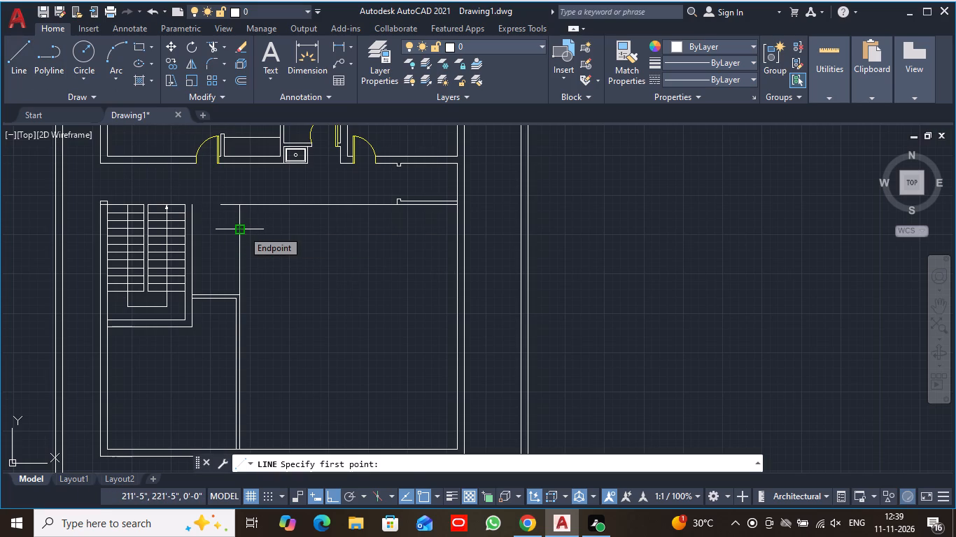
click(243, 230)
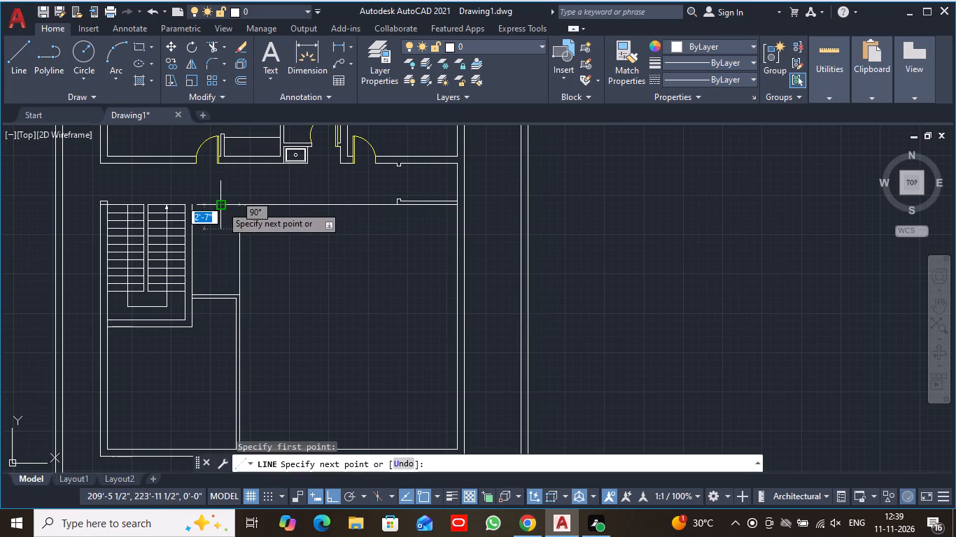
click(237, 206)
scroll(274, 197, down, 3)
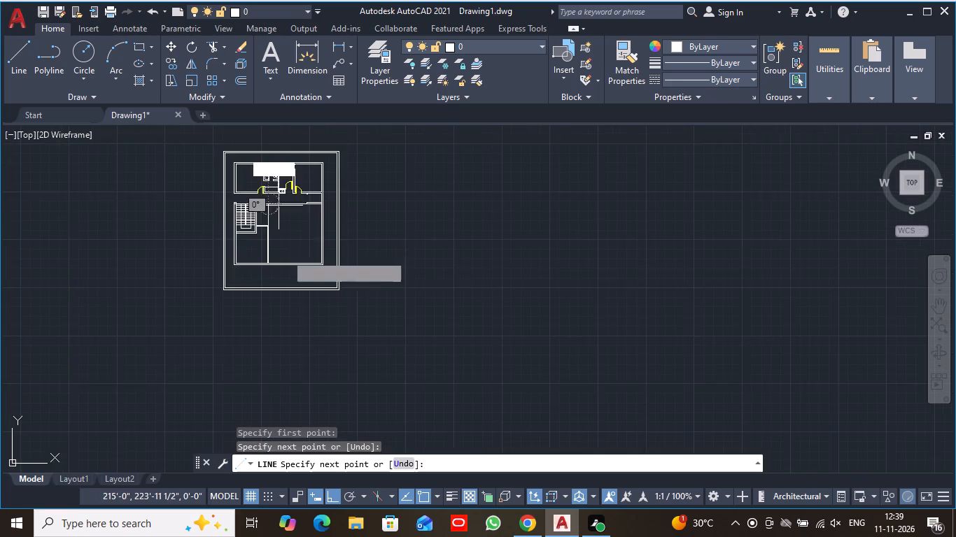
scroll(278, 257, up, 3)
middle_drag(258, 196, 288, 309)
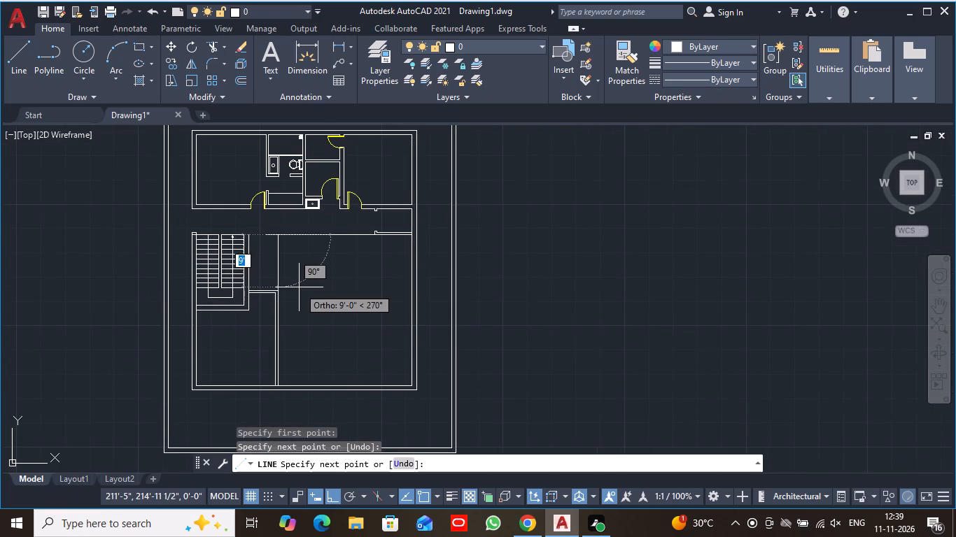
key(Escape)
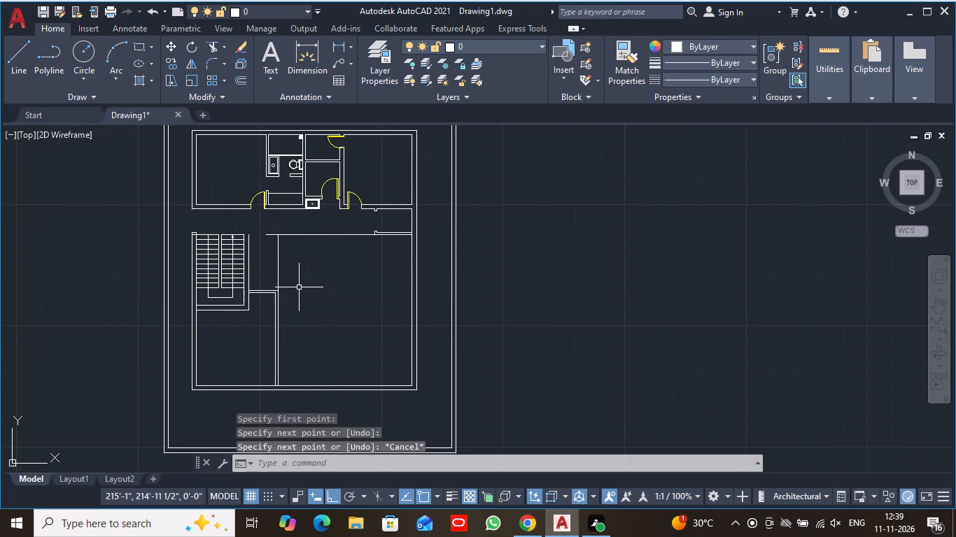
Trim the short wall's upper horizontal line between the stair wall and the vertical partition line.
scroll(299, 287, up, 3)
middle_drag(220, 299, 302, 280)
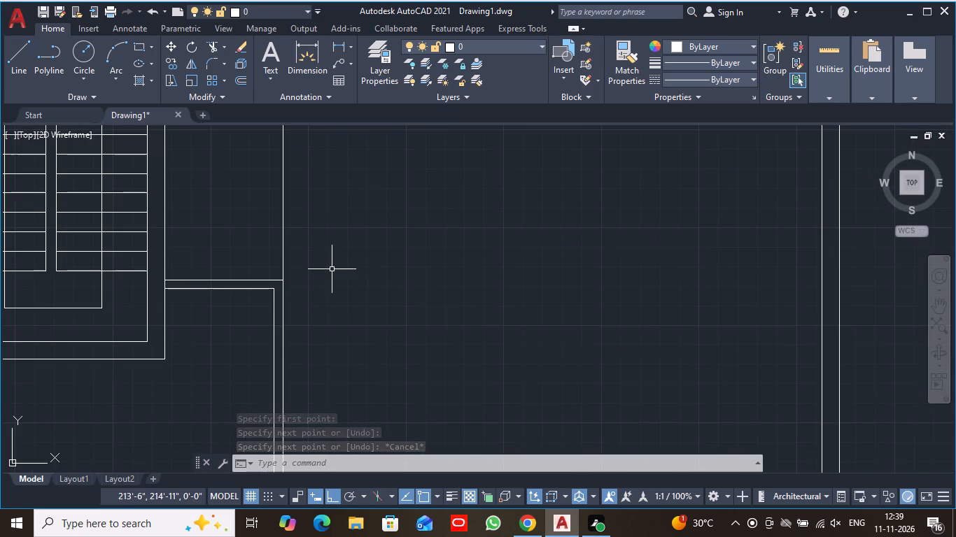
text(tr)
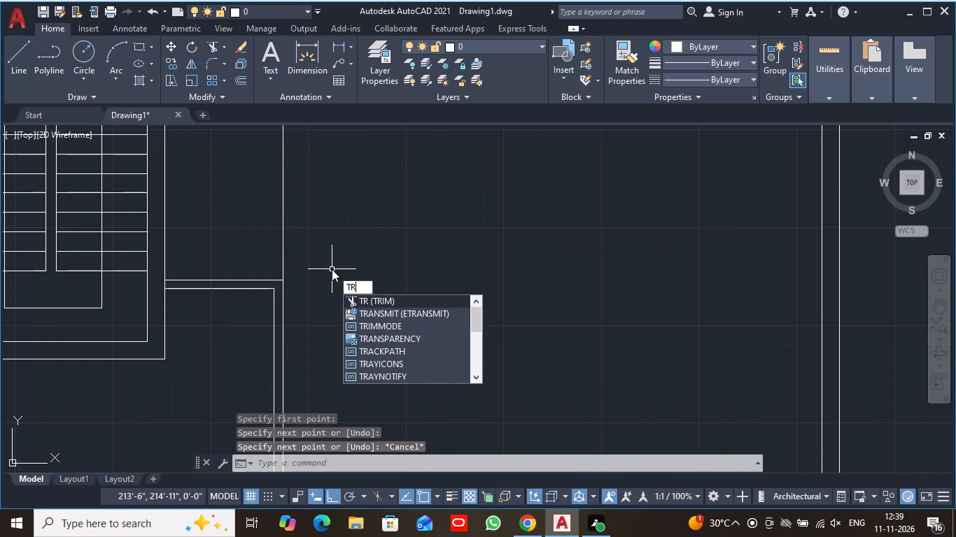
key(space)
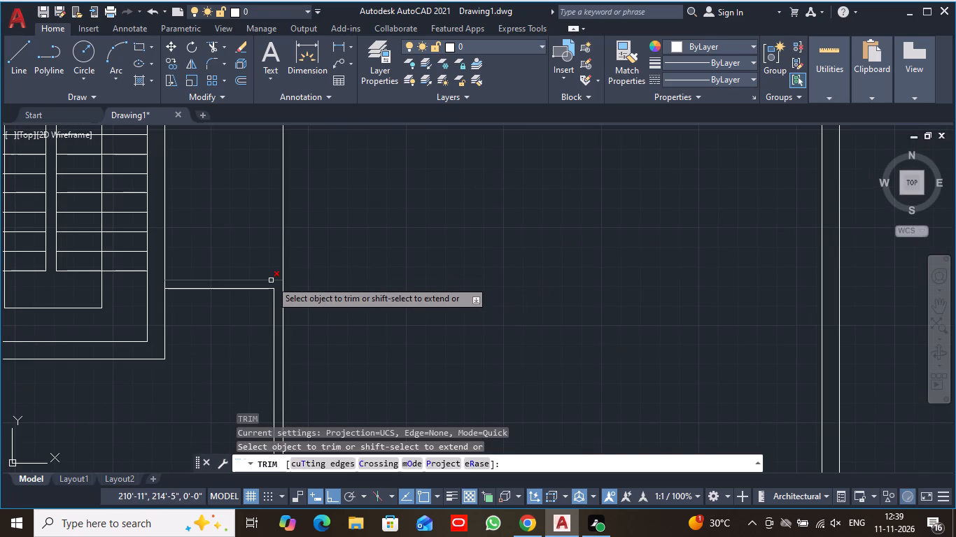
click(271, 280)
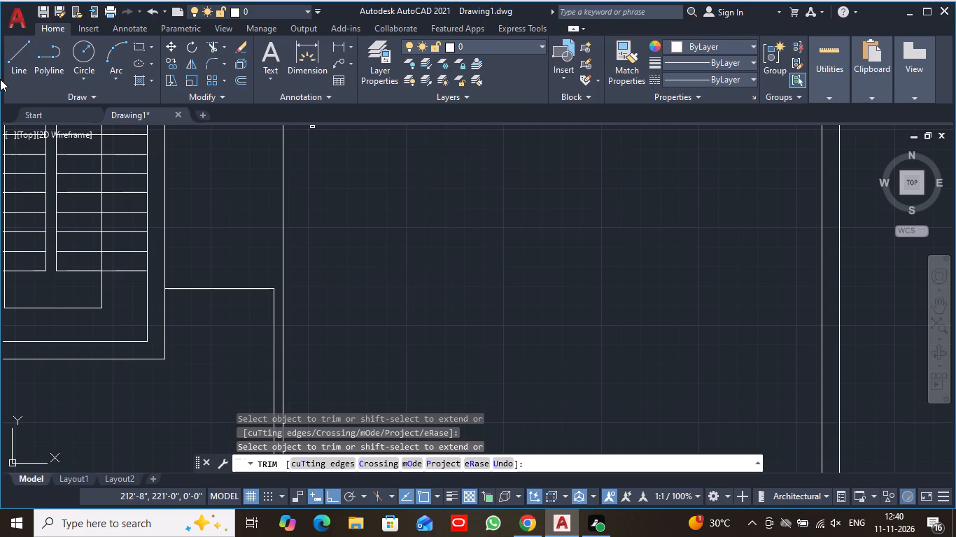
key(Escape)
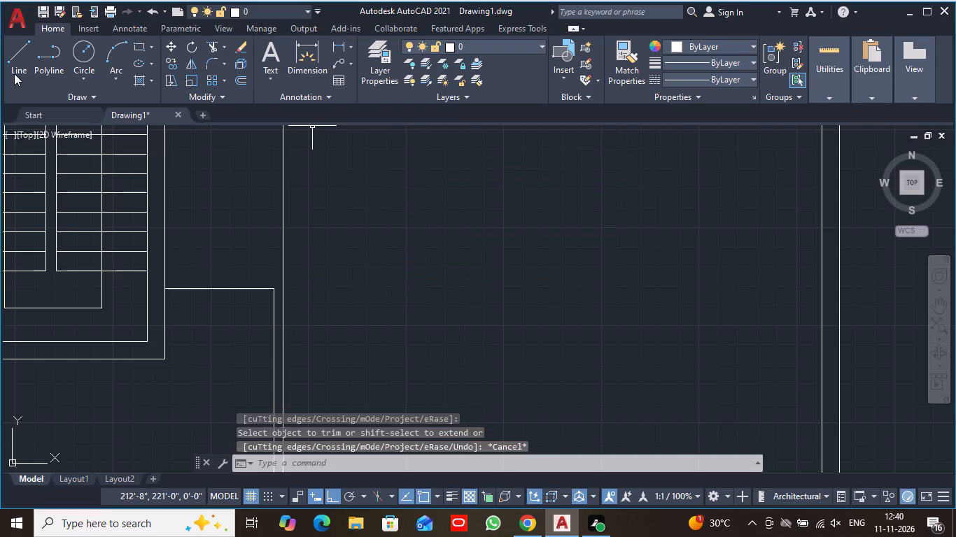
Offset both segments of the new vertical line 9" toward the staircase.
click(241, 78)
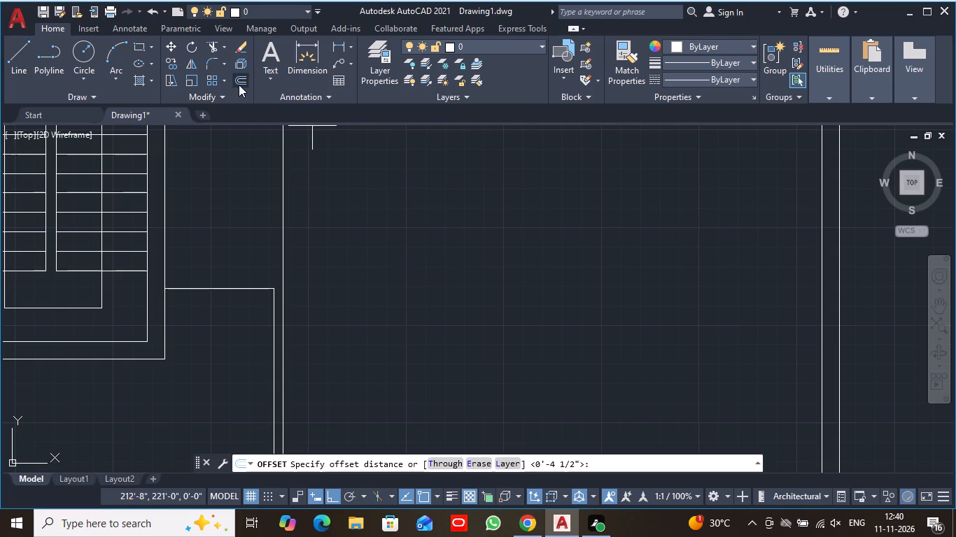
key(9)
key(shift+quotedbl)
key(Return)
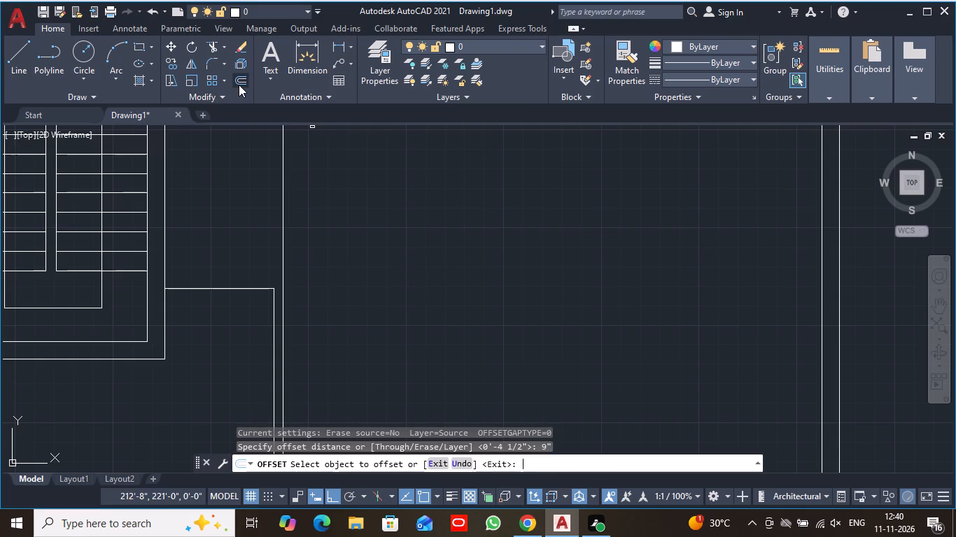
click(282, 165)
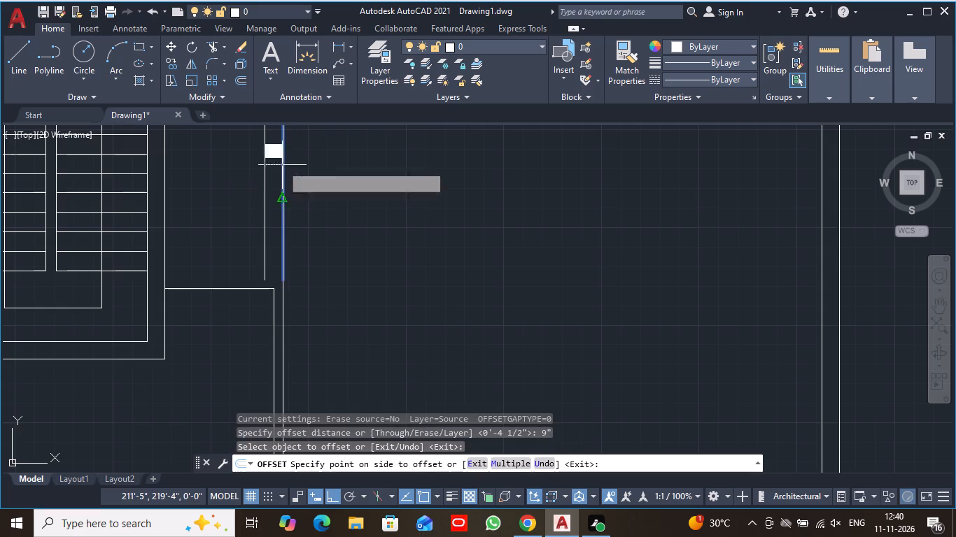
click(253, 169)
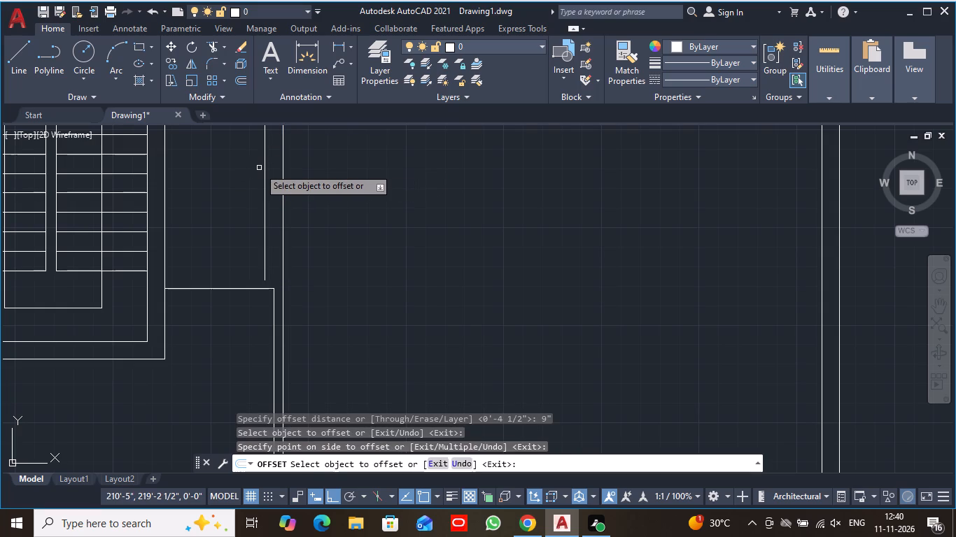
scroll(259, 168, down, 2)
middle_drag(234, 166, 232, 233)
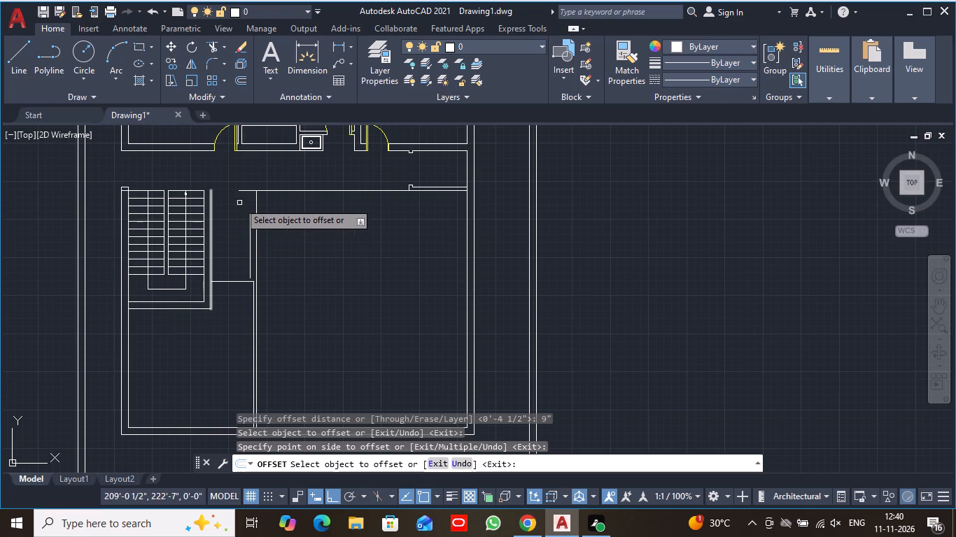
click(256, 202)
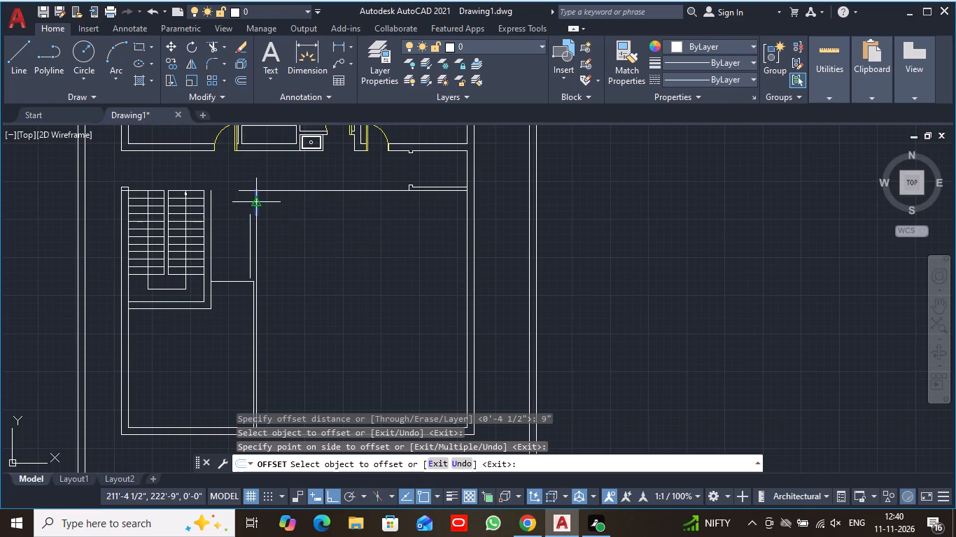
click(248, 205)
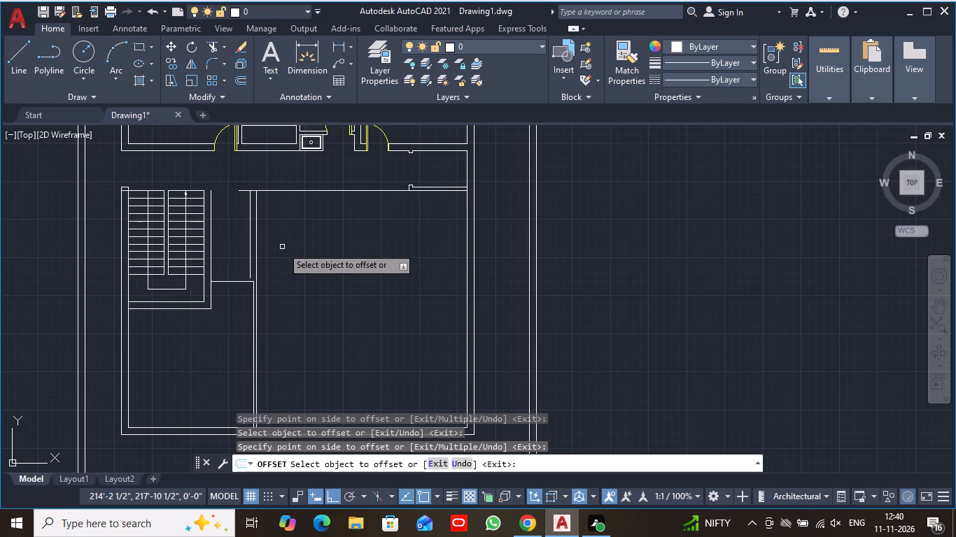
Draw a horizontal line about 4'-3 1/2" long from the lower end of the offset vertical line to the stair wall.
click(24, 64)
scroll(232, 302, up, 3)
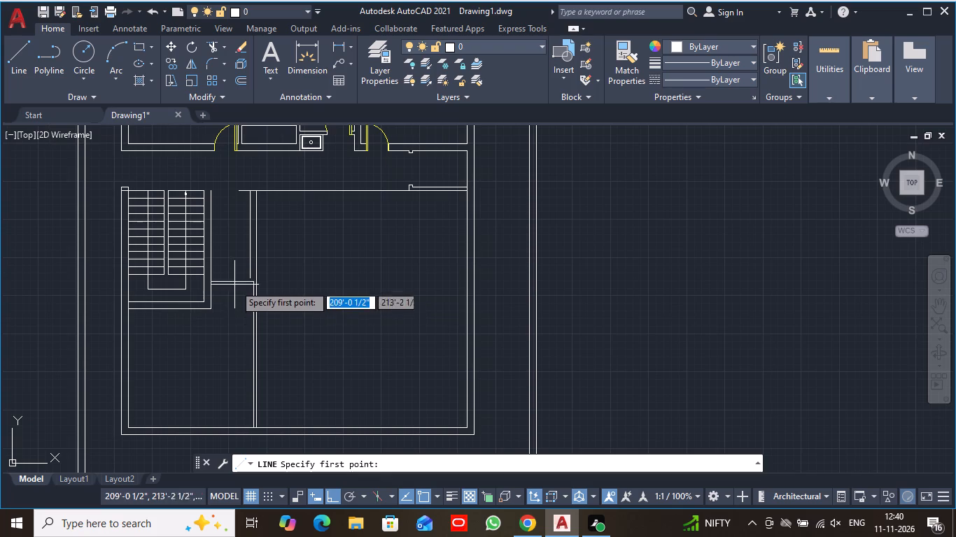
scroll(234, 282, up, 2)
click(269, 268)
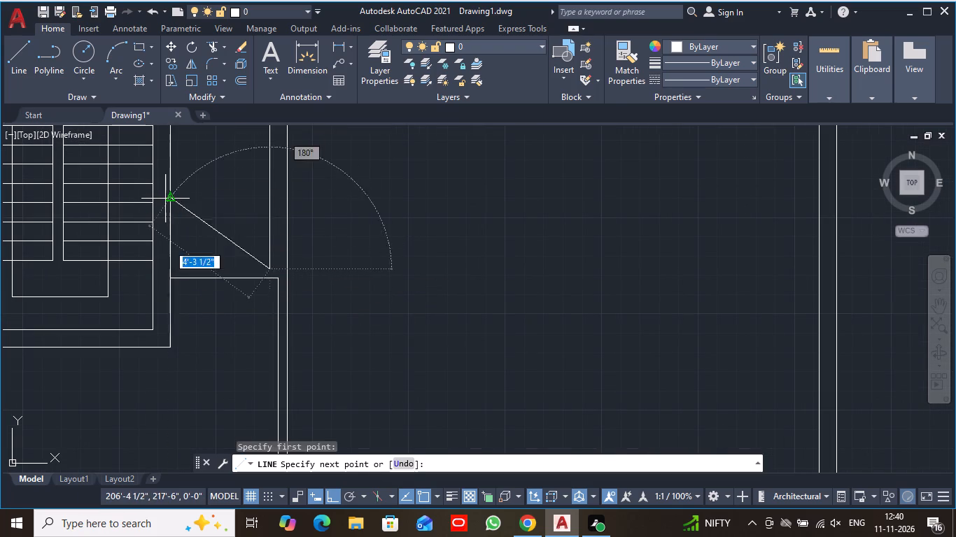
click(171, 269)
key(Escape)
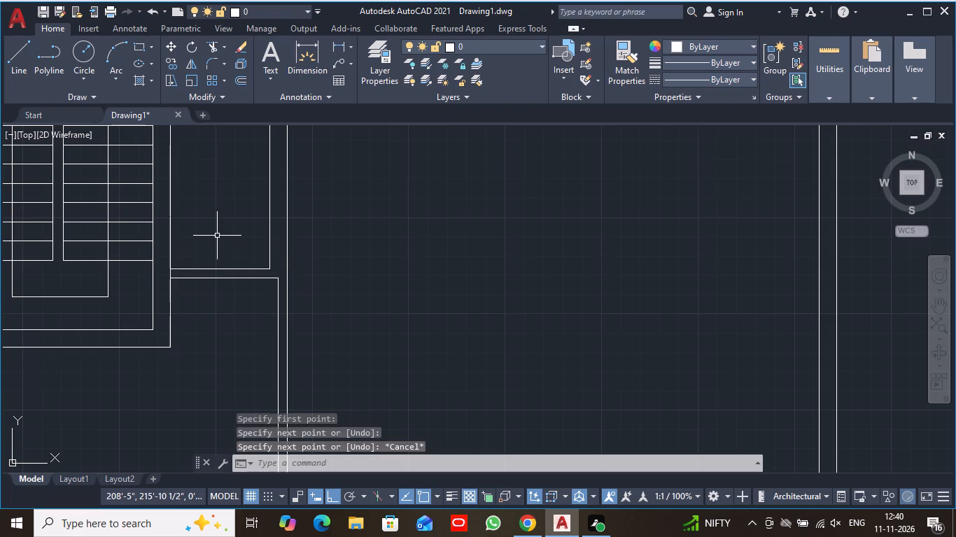
Trim the long horizontal line on both sides of the 9" vertical wall, leaving only the piece that caps its top.
scroll(217, 236, down, 2)
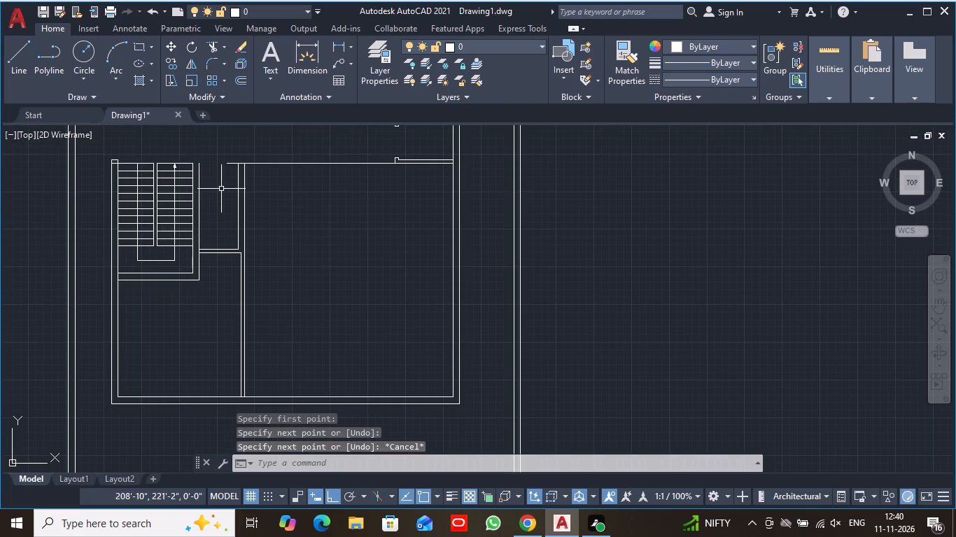
middle_drag(221, 189, 205, 298)
text(tr)
key(space)
scroll(197, 292, up, 3)
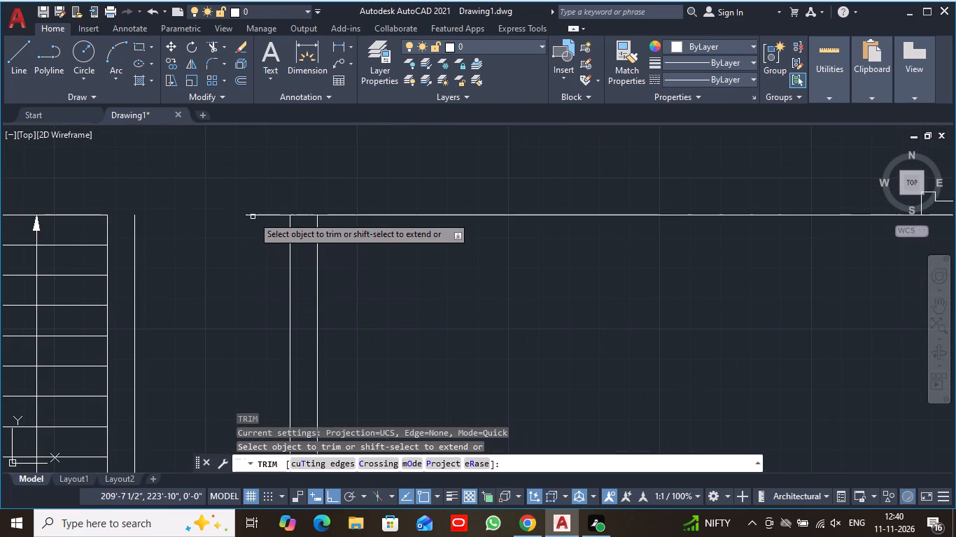
click(262, 215)
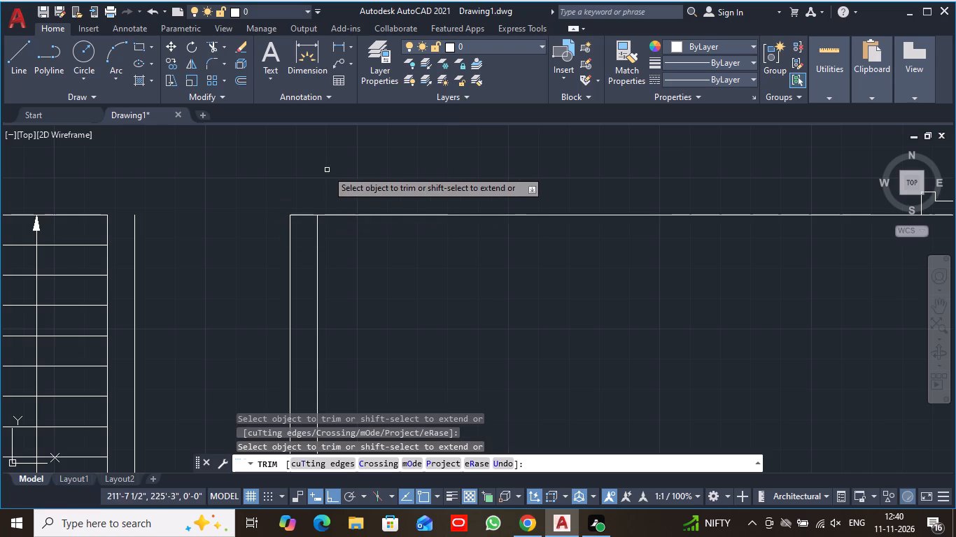
click(337, 217)
scroll(360, 234, down, 3)
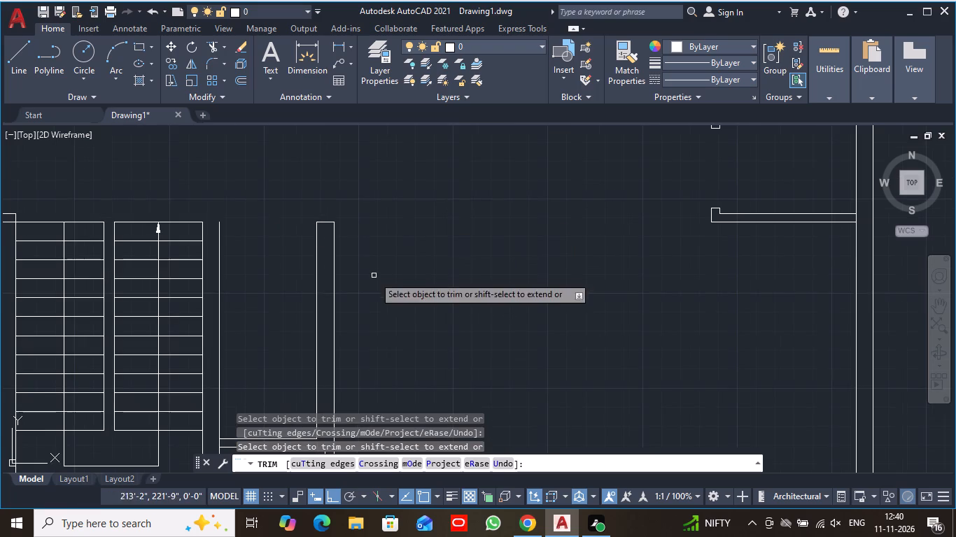
middle_drag(369, 289, 351, 145)
scroll(342, 162, down, 2)
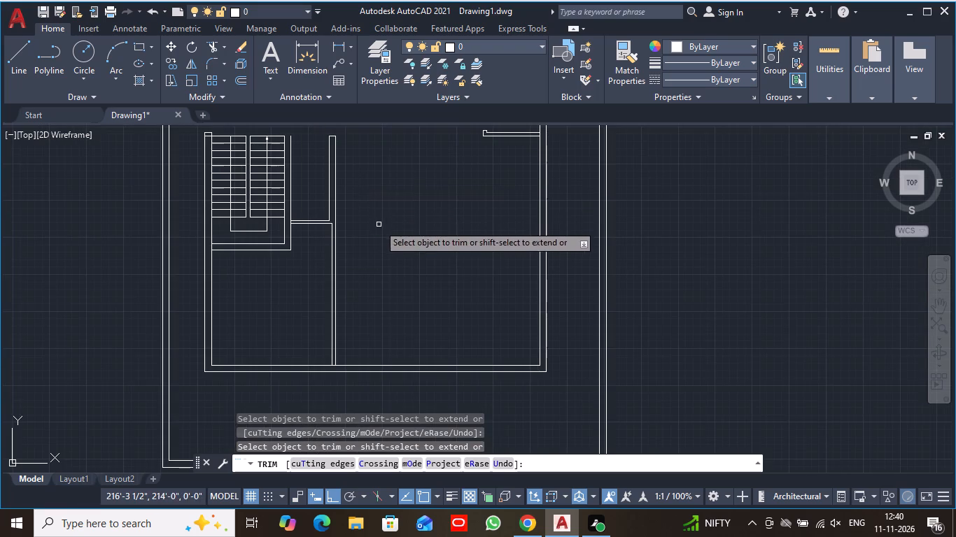
middle_drag(379, 232, 381, 290)
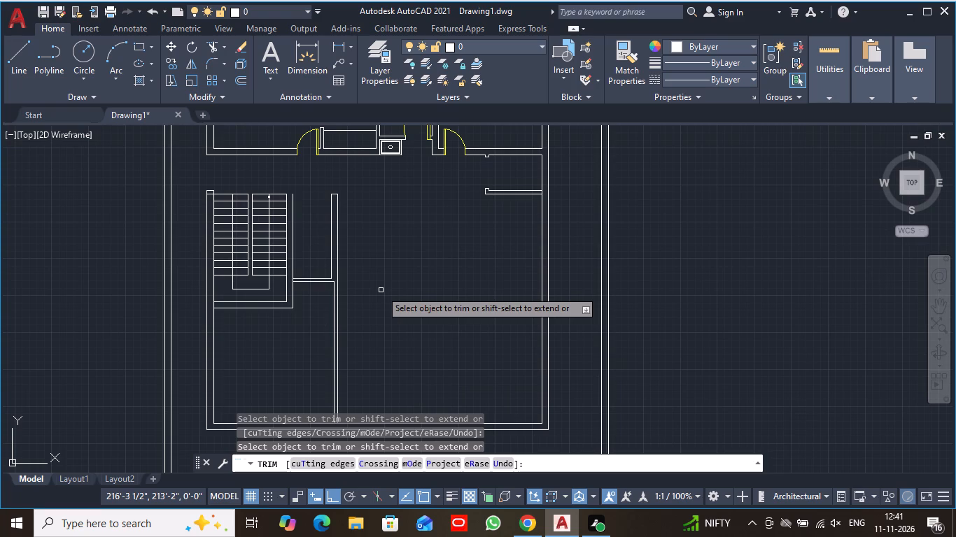
scroll(377, 291, down, 1)
key(Escape)
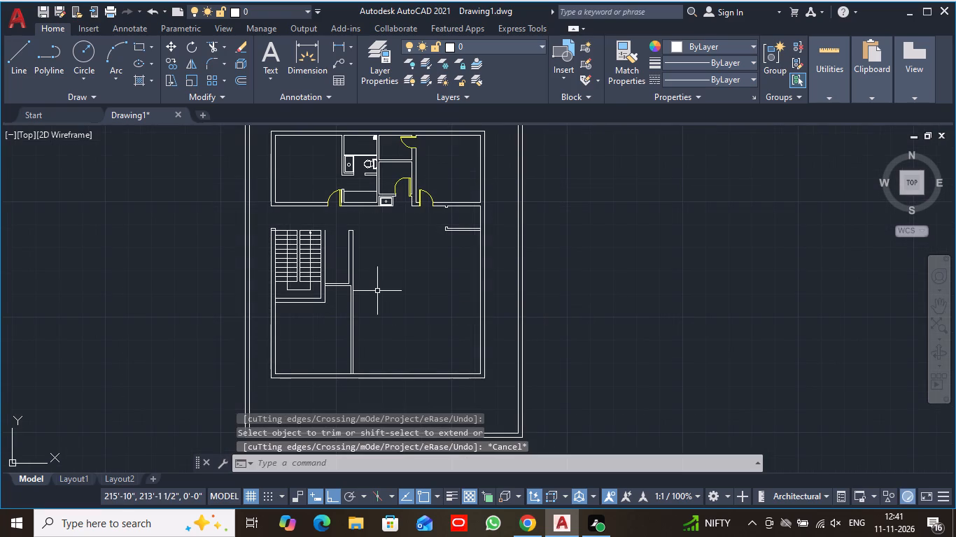
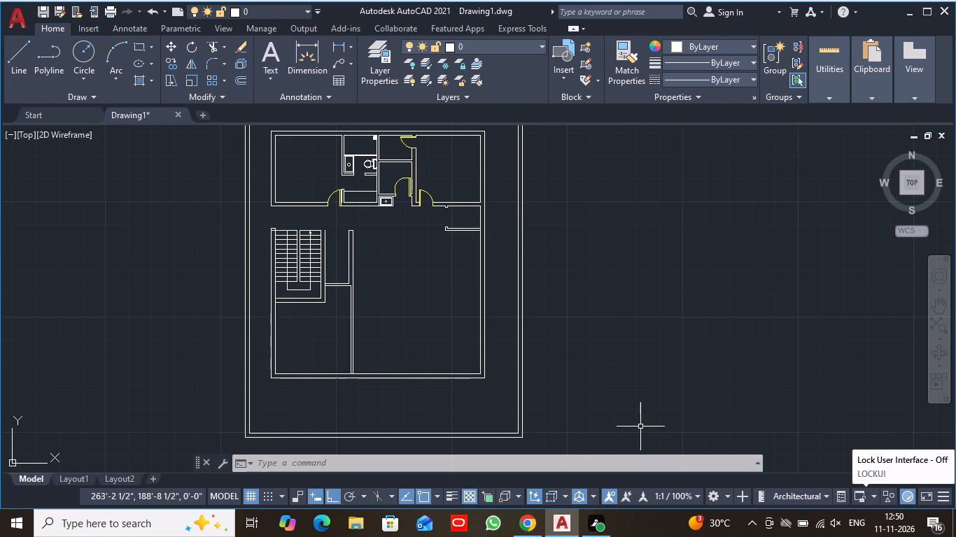
Offset the inner line of the house's bottom exterior wall 5' upward into the floor plan.
click(237, 76)
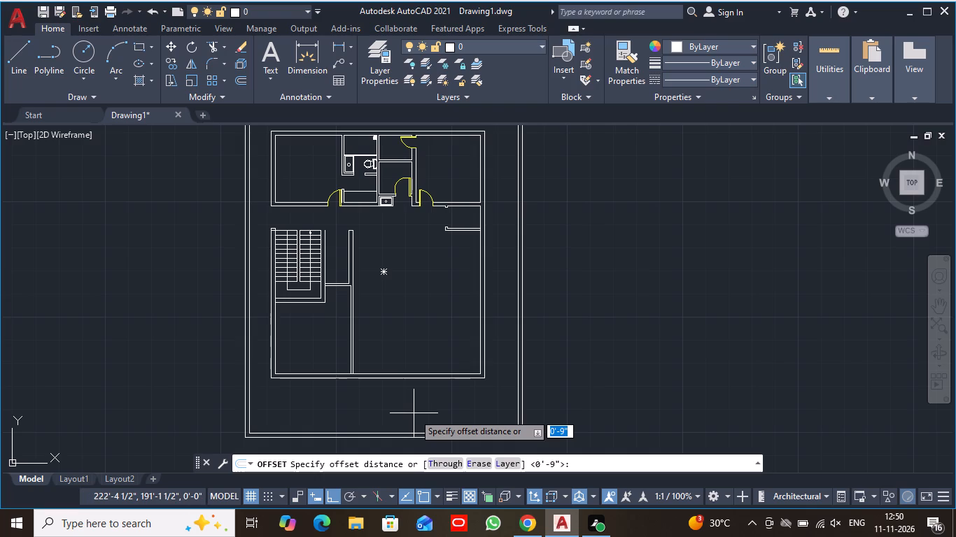
key(5)
key(apostrophe)
key(Return)
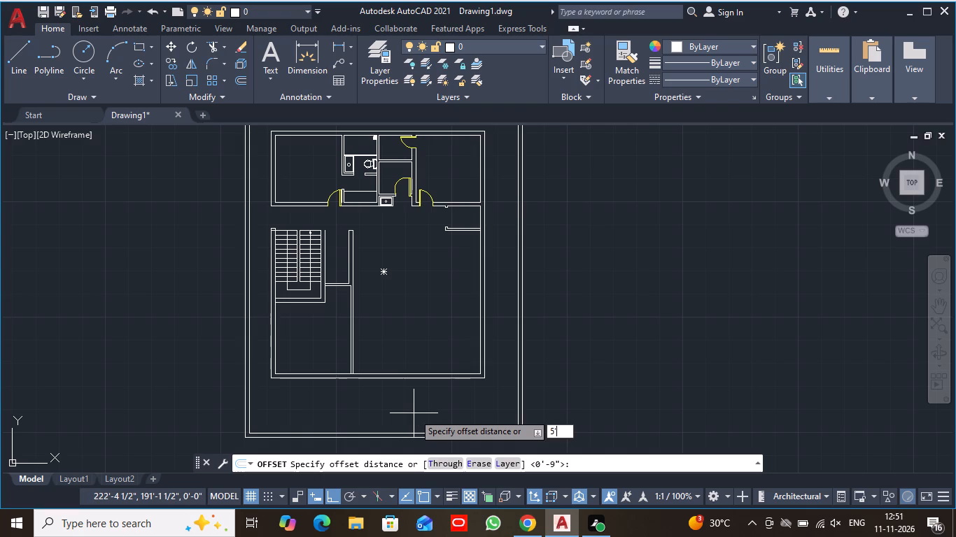
scroll(458, 414, up, 1)
middle_drag(343, 384, 632, 441)
scroll(626, 441, up, 1)
click(634, 386)
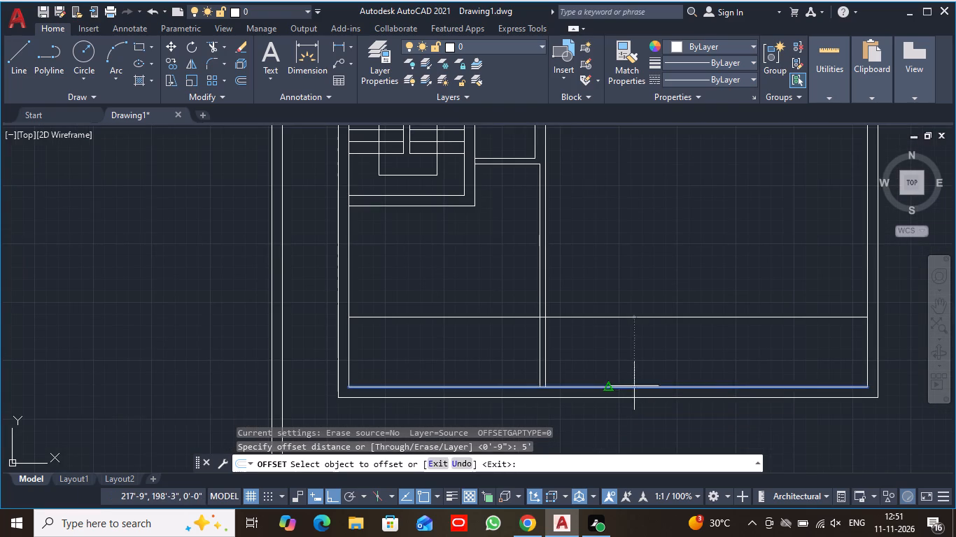
click(643, 348)
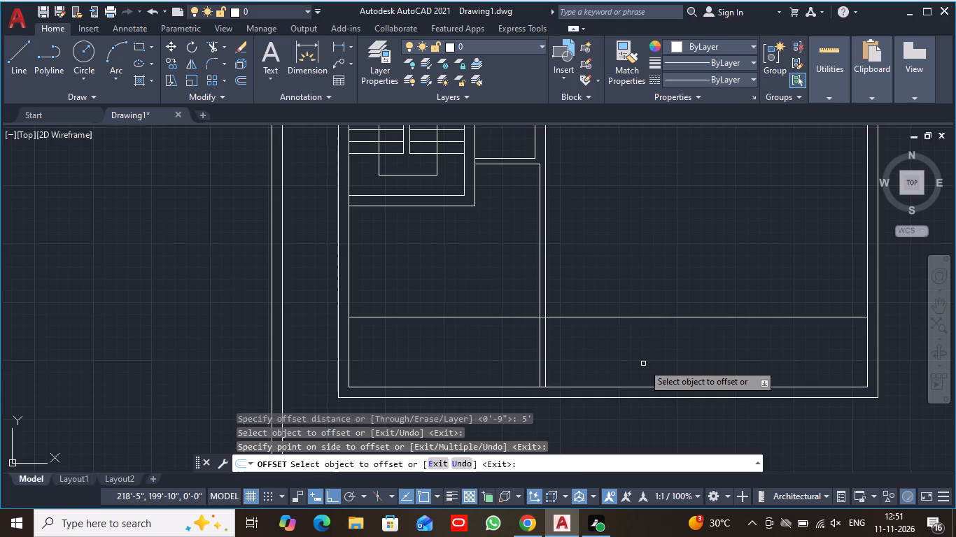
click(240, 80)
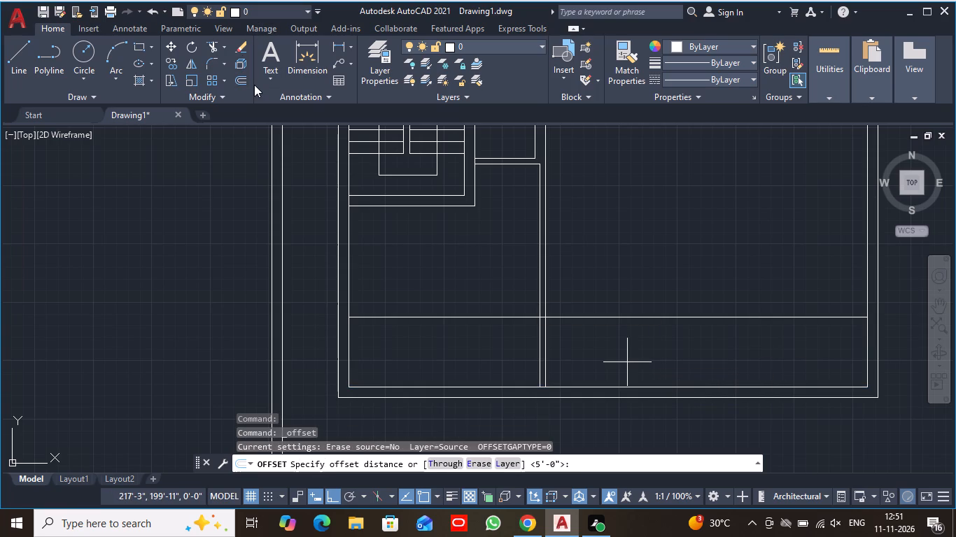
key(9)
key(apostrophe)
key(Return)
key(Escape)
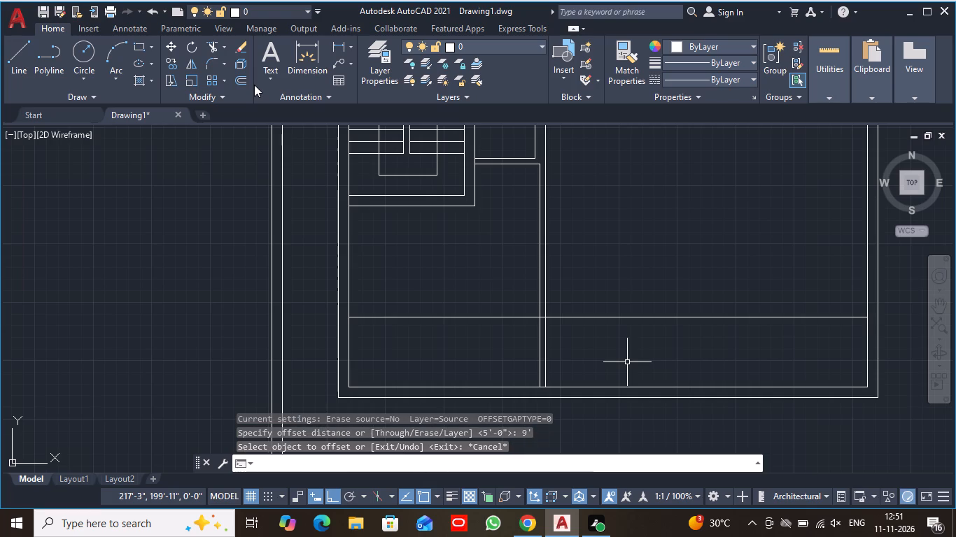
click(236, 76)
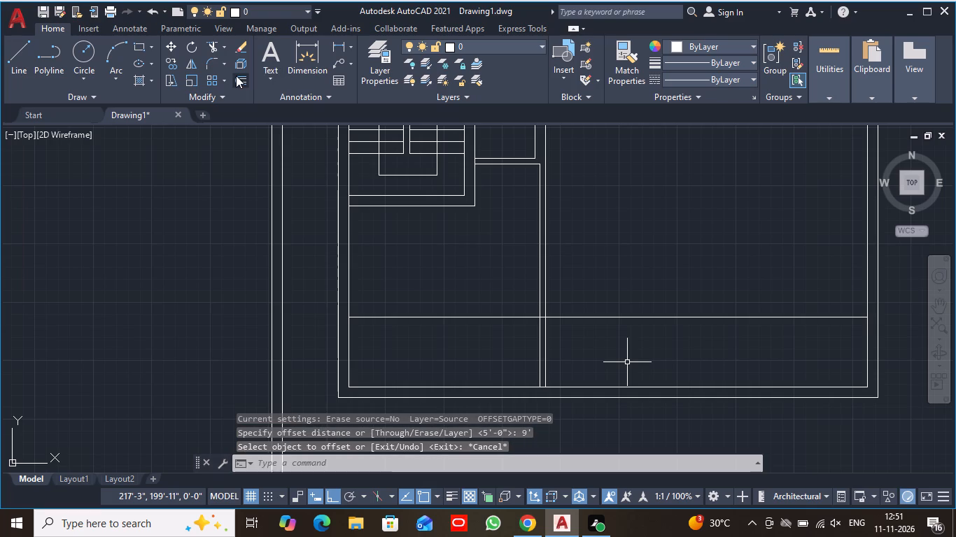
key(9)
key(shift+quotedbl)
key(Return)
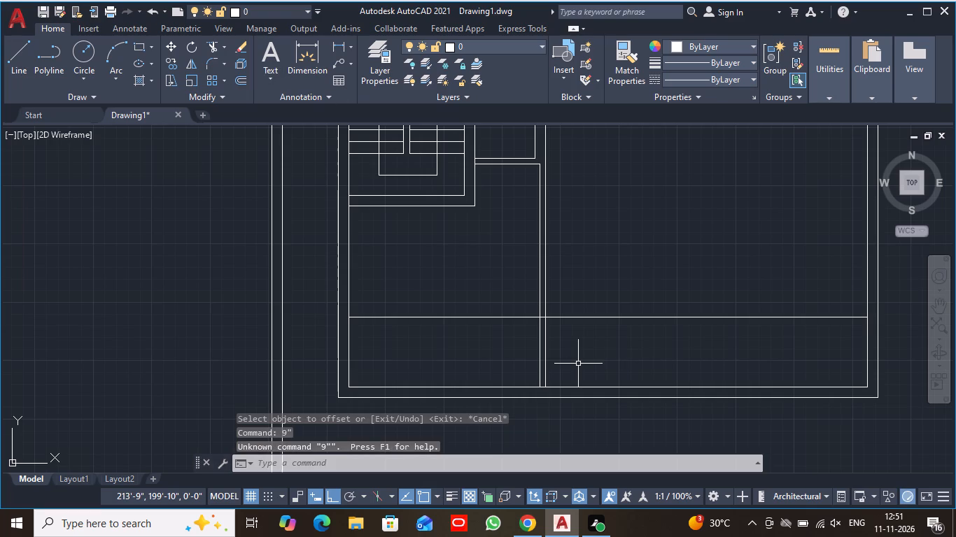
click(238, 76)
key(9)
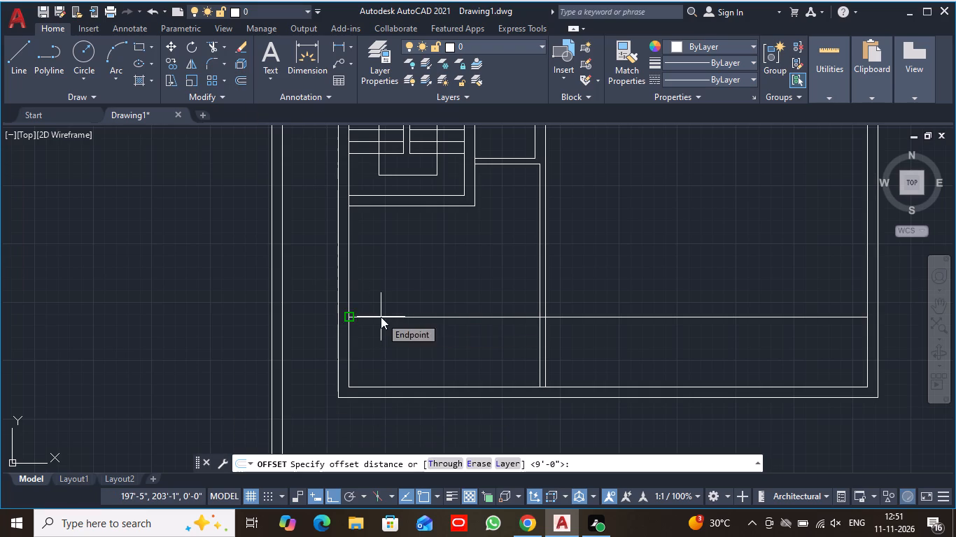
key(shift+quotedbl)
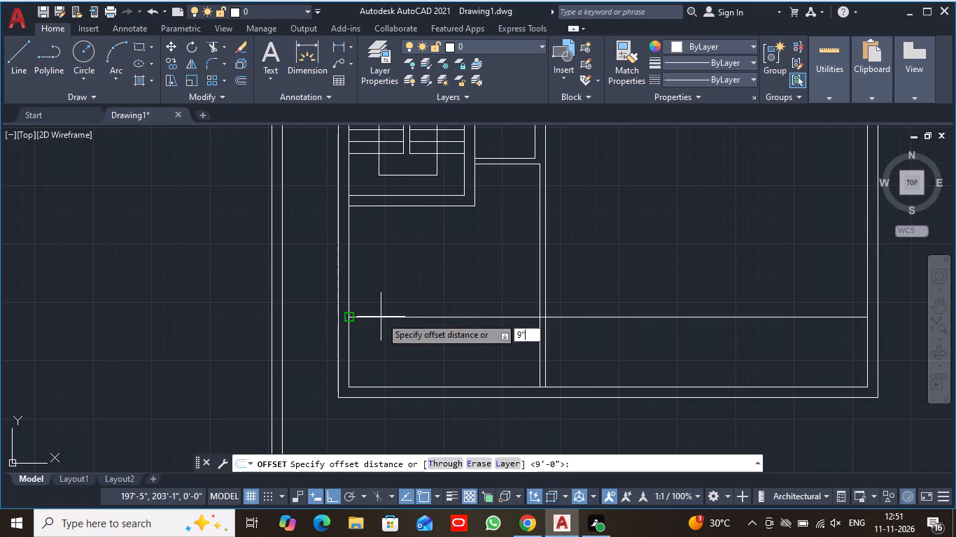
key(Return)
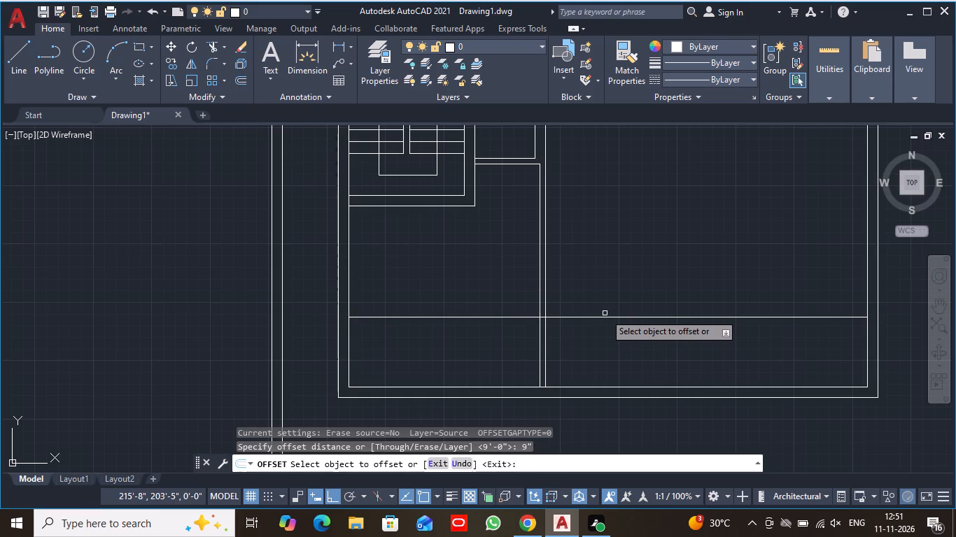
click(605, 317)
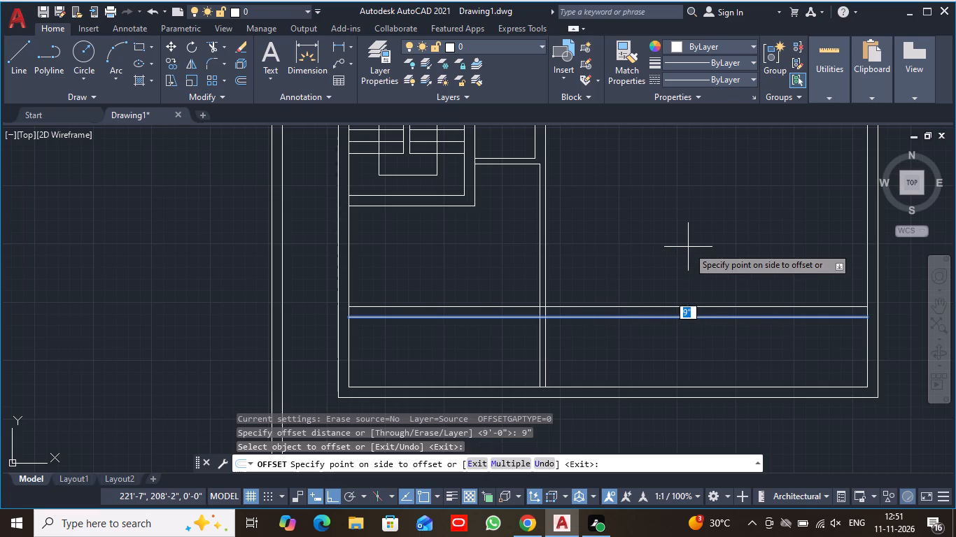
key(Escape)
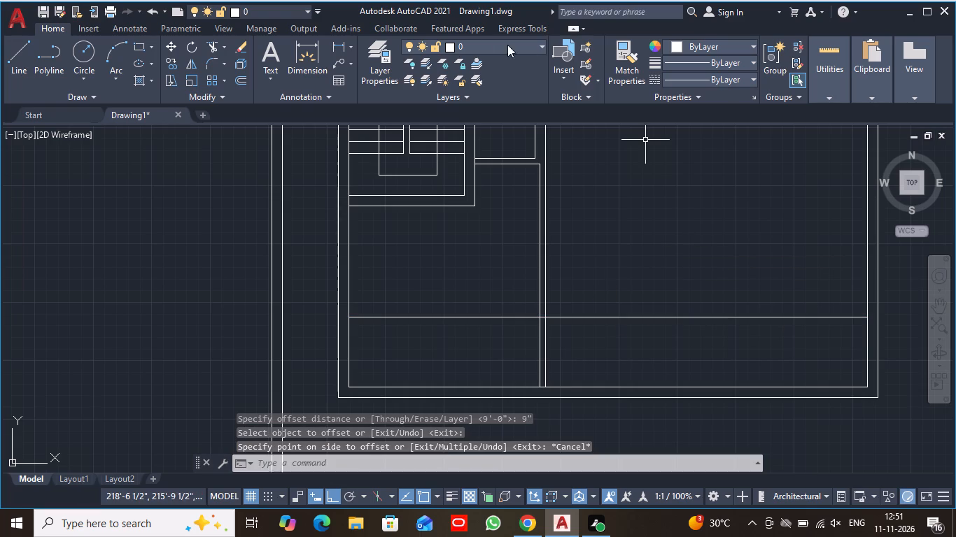
Offset the new long horizontal line 4.5" upward to give the partition wall its thickness.
click(234, 78)
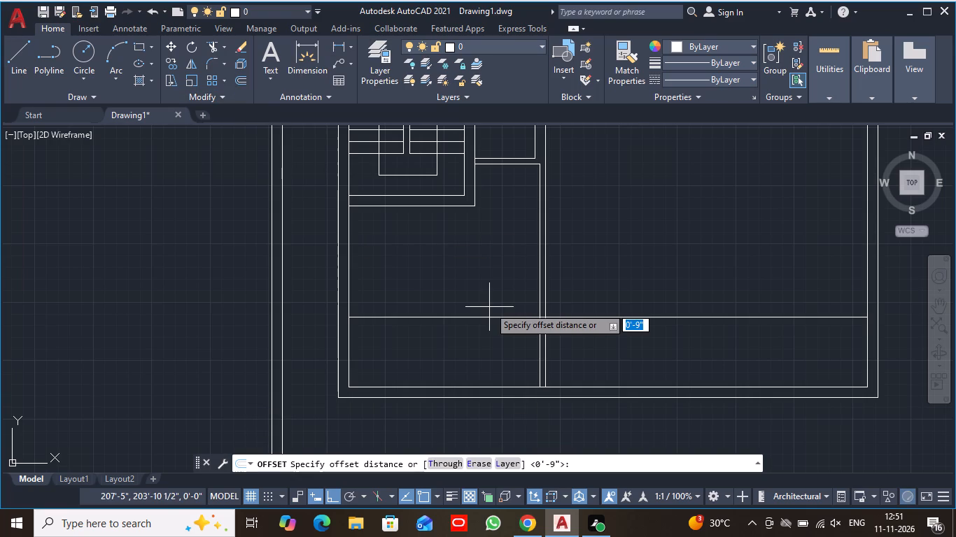
key(4)
text(.5)
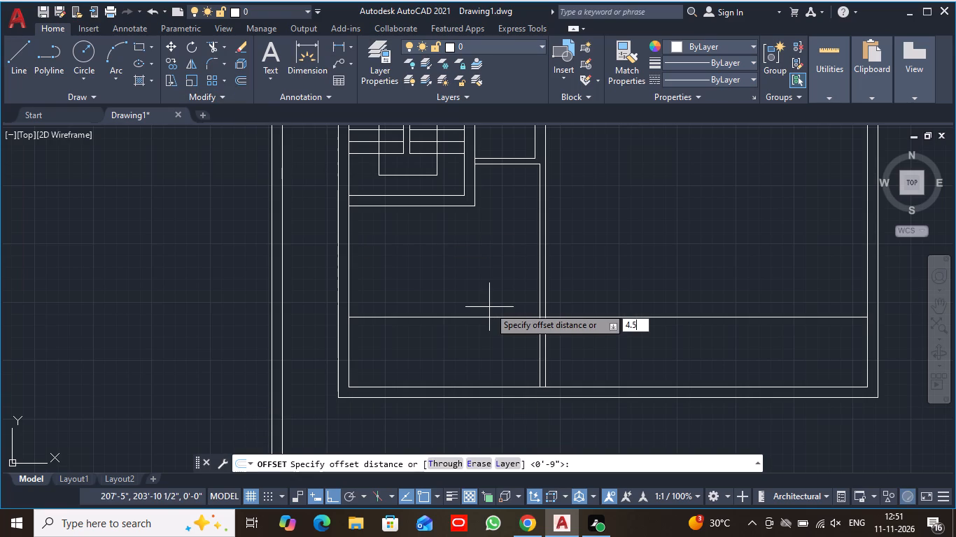
key(shift+quotedbl)
key(Return)
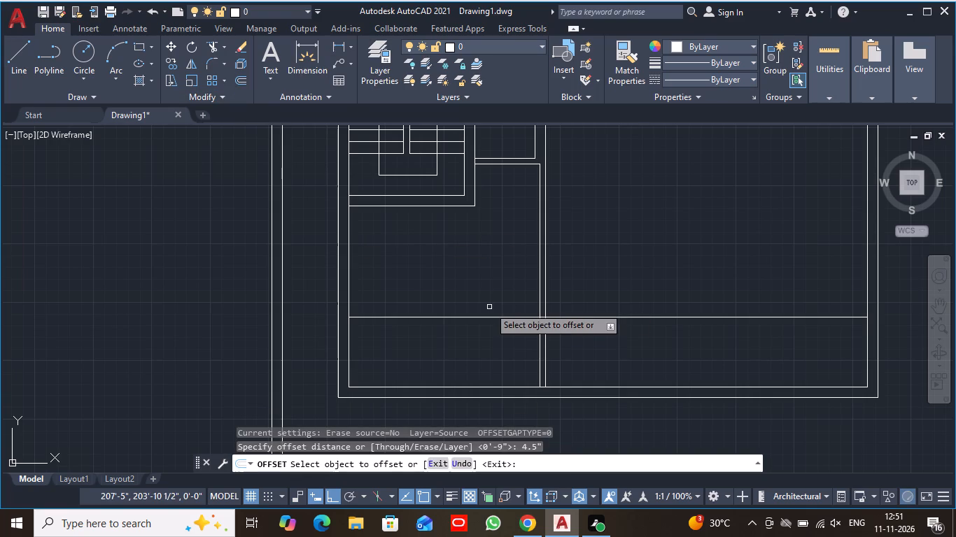
click(604, 317)
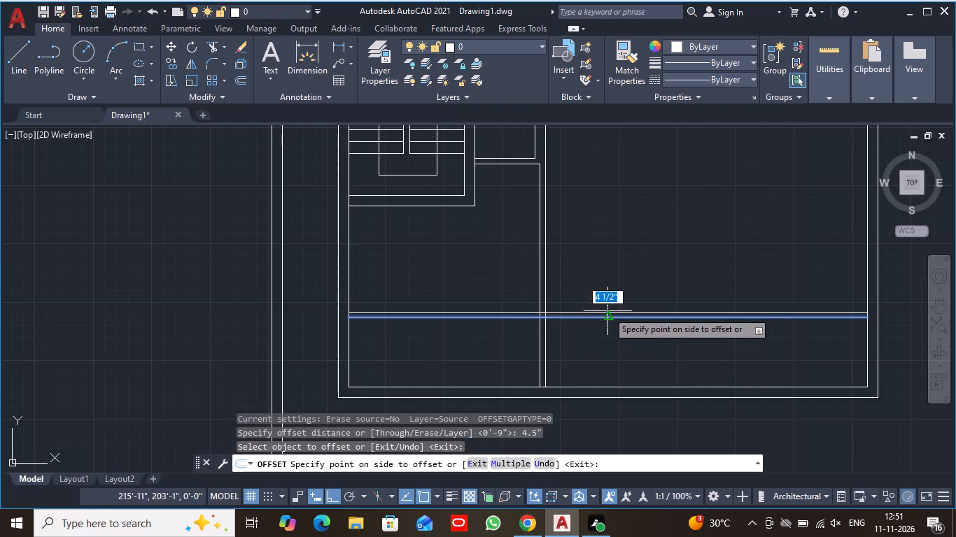
click(610, 308)
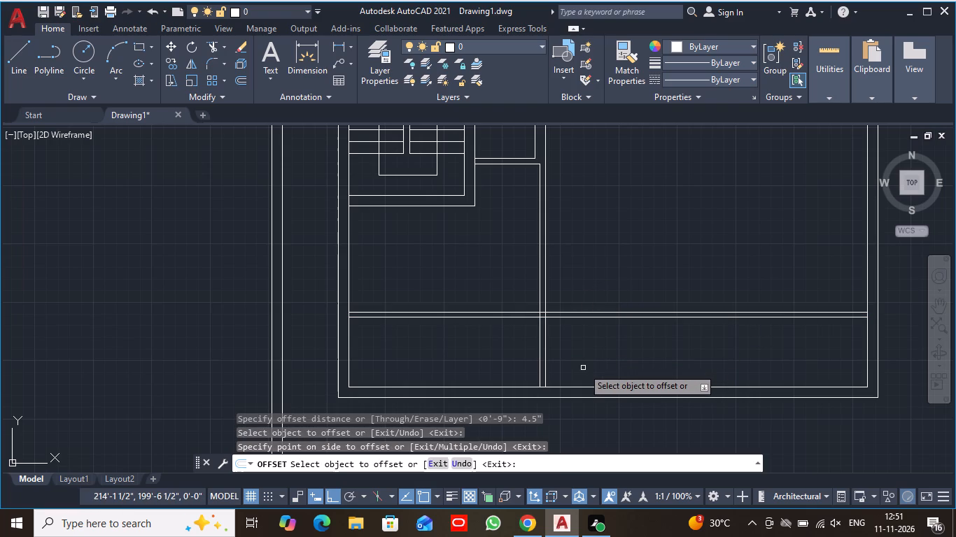
key(Escape)
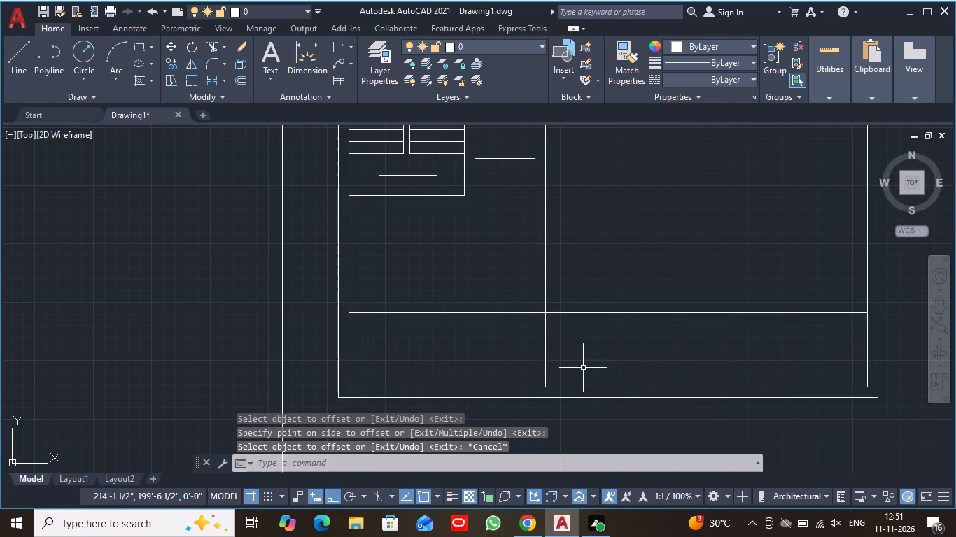
Trim both new horizontal partition lines inside the room below the staircase, between the left exterior wall and the vertical partition.
text(trim)
key(Return)
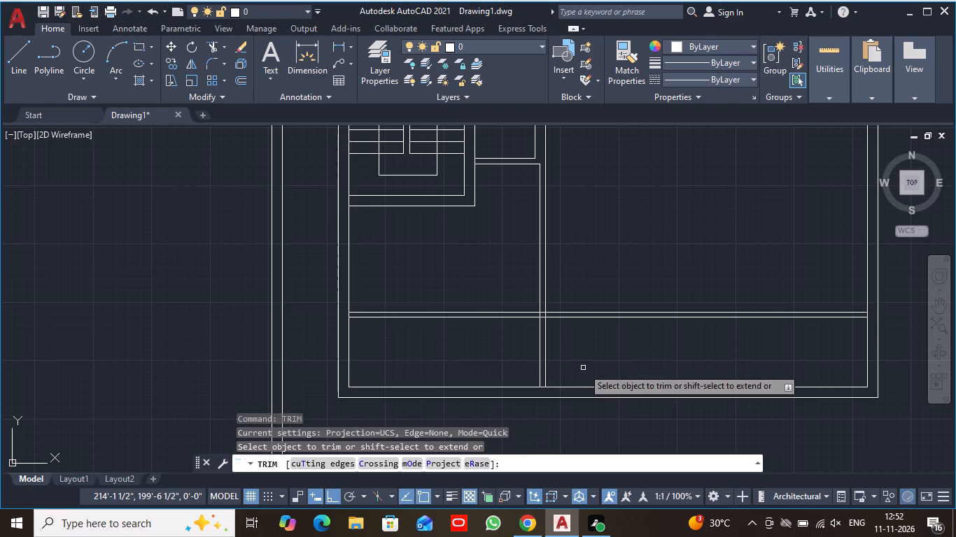
scroll(583, 368, up, 1)
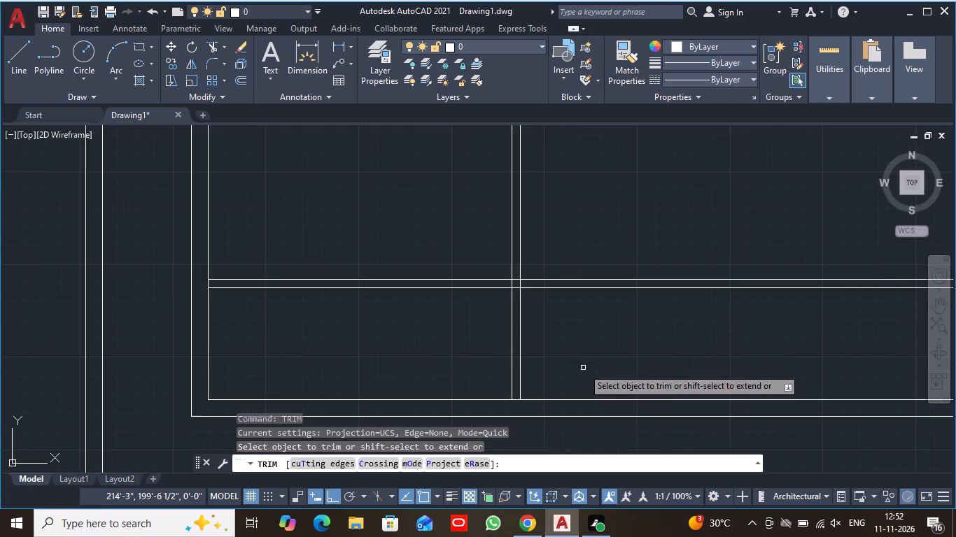
scroll(583, 368, down, 1)
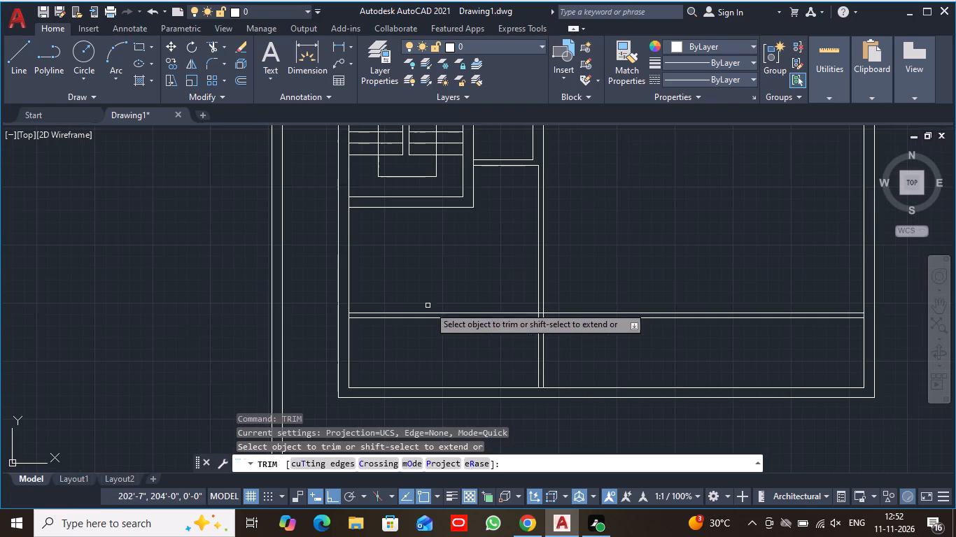
click(442, 313)
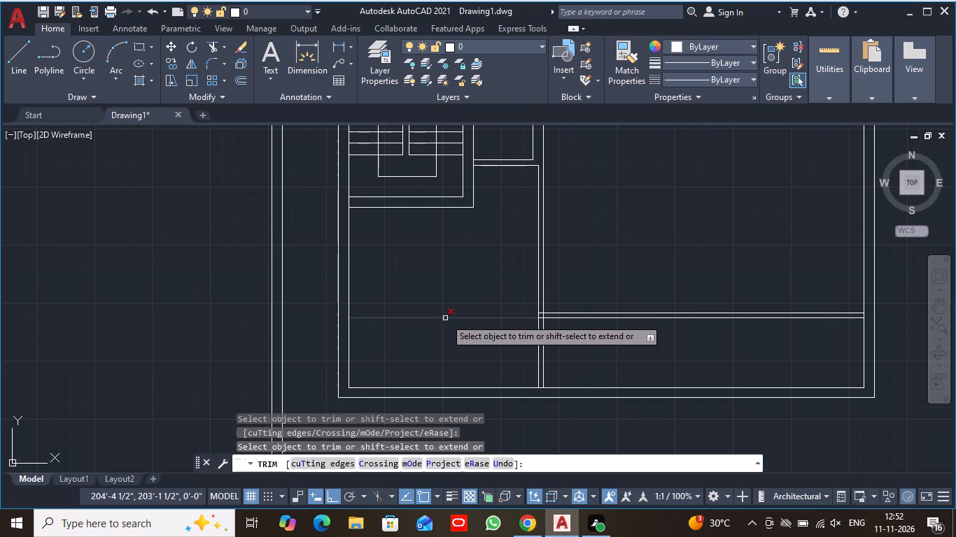
click(445, 318)
Trim the two horizontal line stubs inside the vertical partition's thickness, so both lines end at its right face.
scroll(503, 336, up, 2)
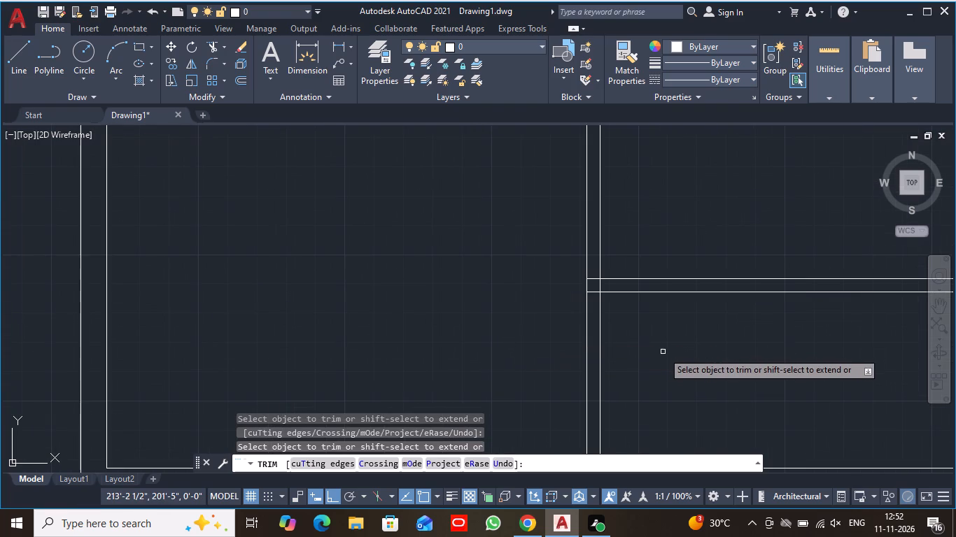
middle_drag(701, 357, 567, 366)
scroll(567, 366, up, 1)
scroll(509, 345, up, 1)
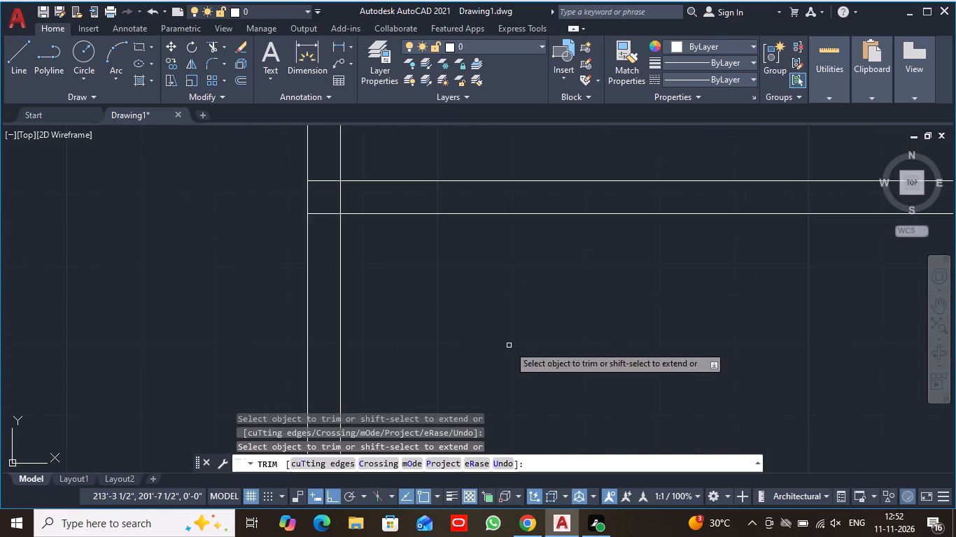
middle_drag(416, 300, 473, 410)
click(381, 291)
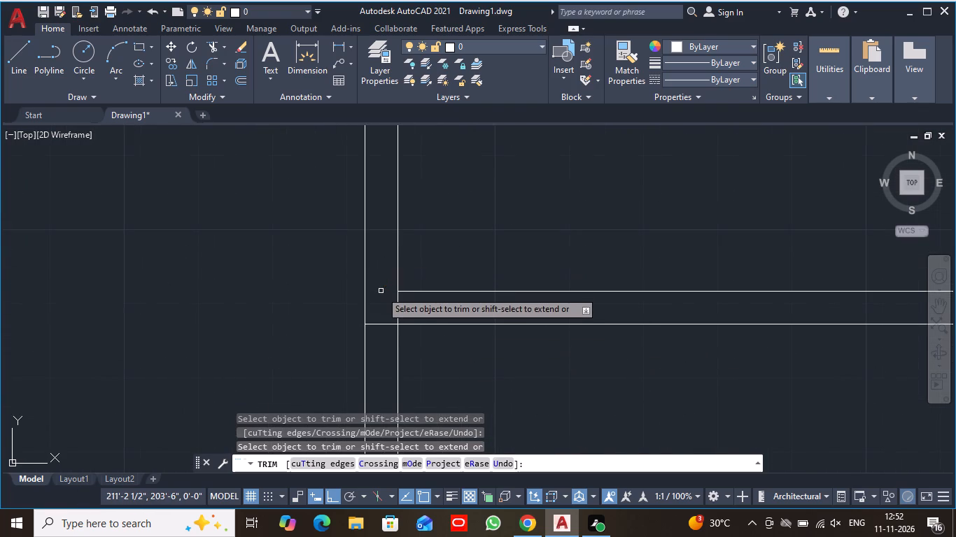
click(383, 324)
scroll(454, 308, down, 1)
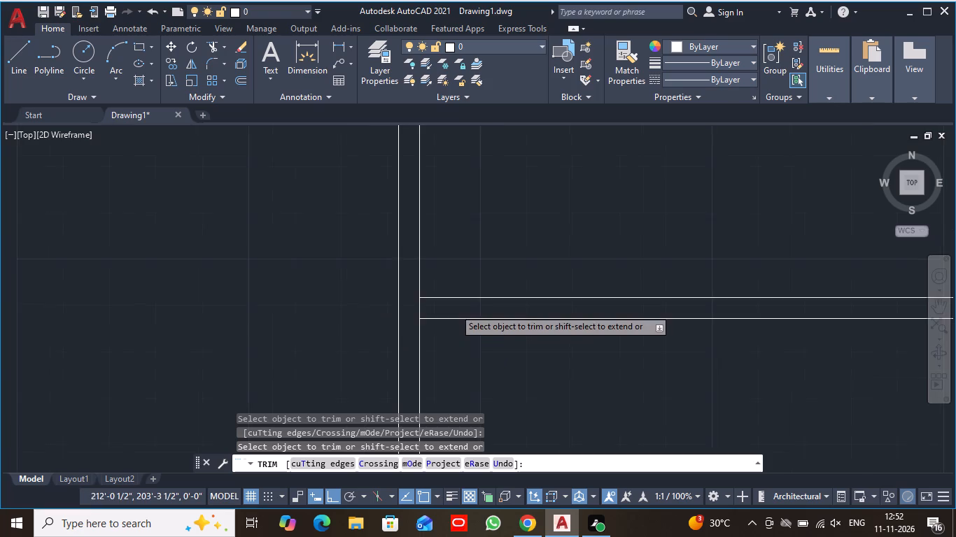
scroll(454, 308, down, 4)
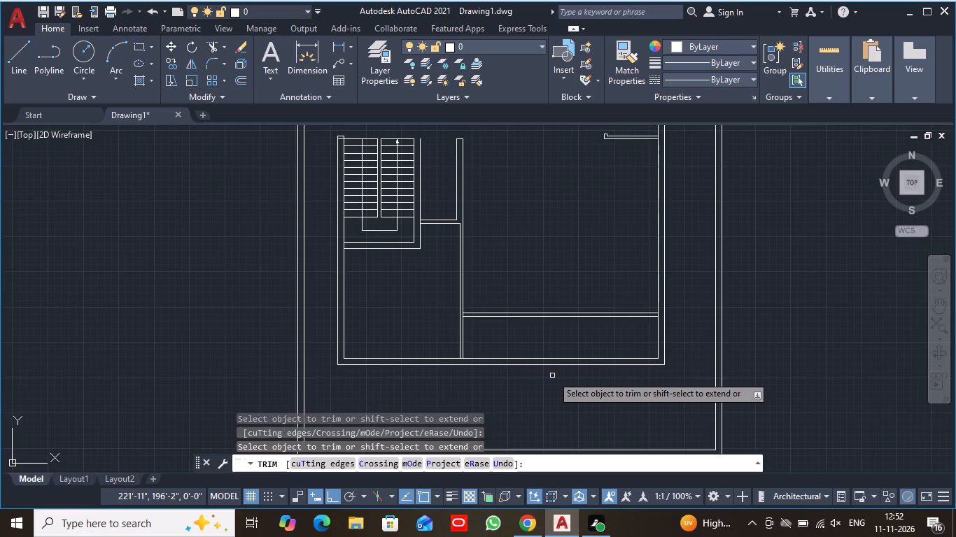
key(Escape)
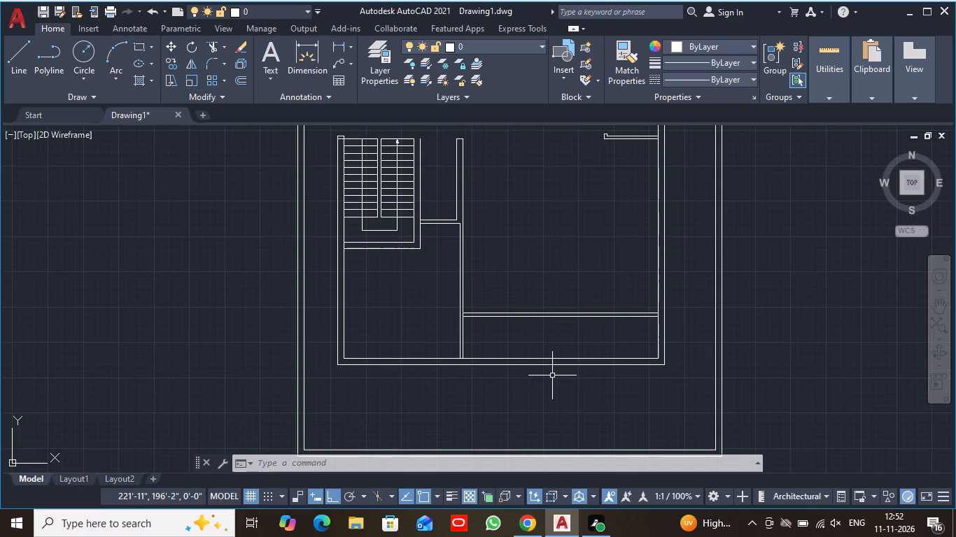
Trim the bottom exterior wall's inner line to the right of the vertical partition, including the stub inside the partition's thickness.
text(tr)
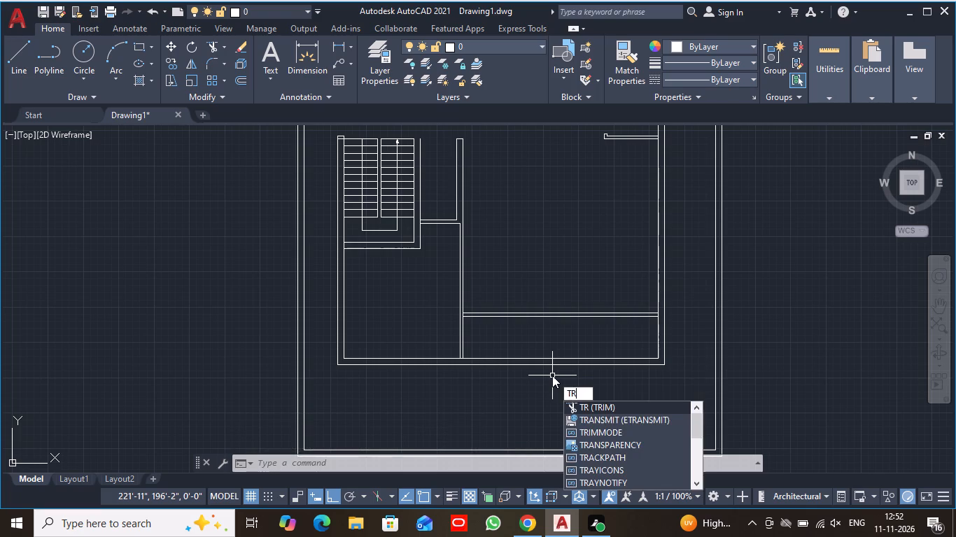
key(Return)
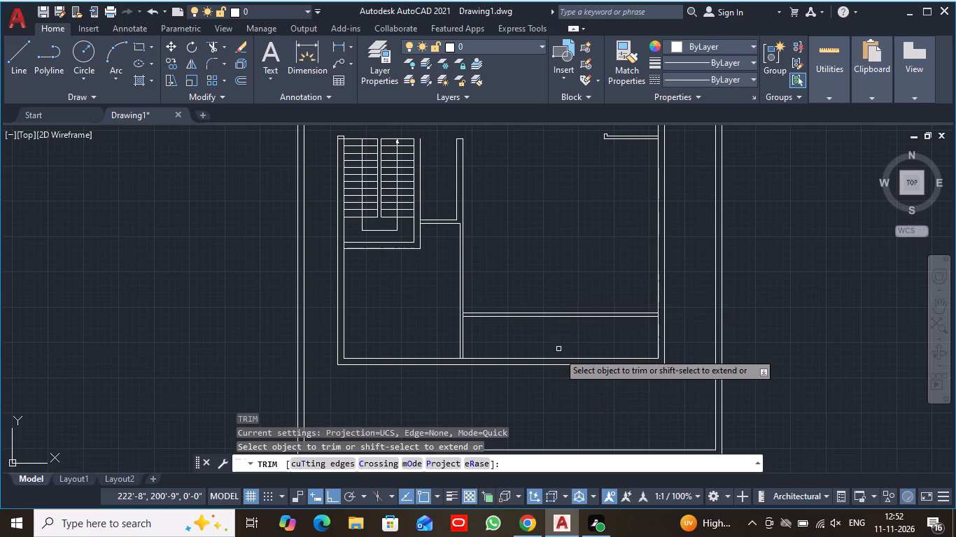
scroll(542, 384, up, 2)
middle_drag(477, 376, 643, 380)
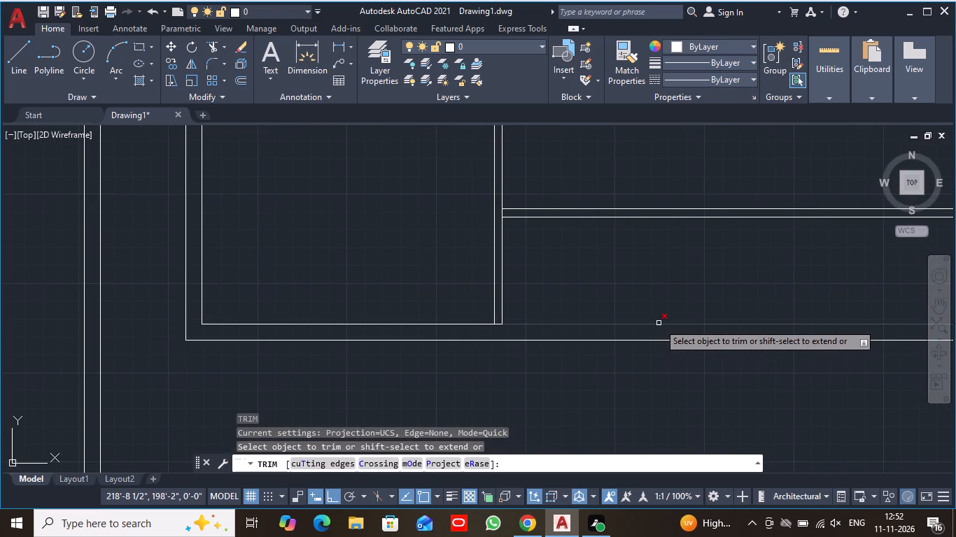
click(659, 327)
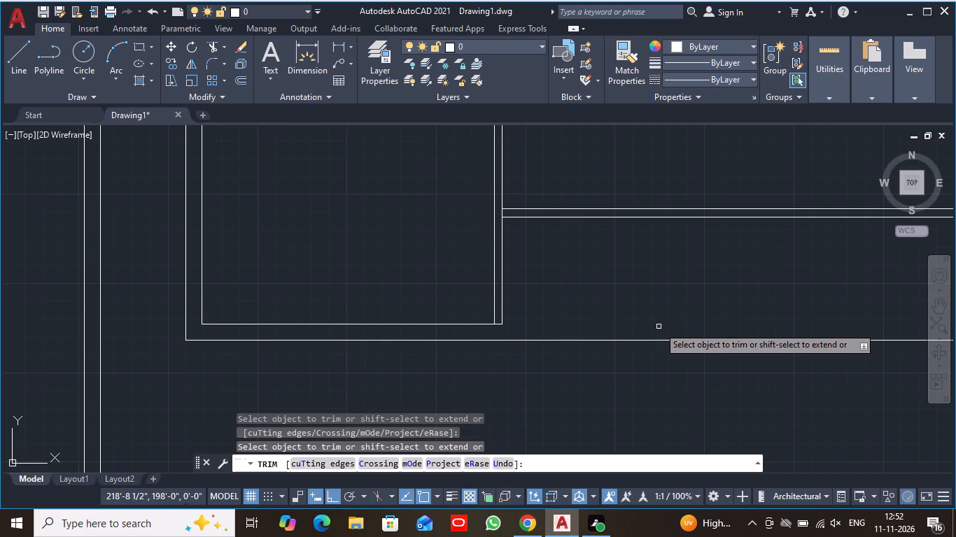
scroll(510, 368, up, 2)
scroll(556, 244, up, 1)
middle_drag(556, 244, 563, 306)
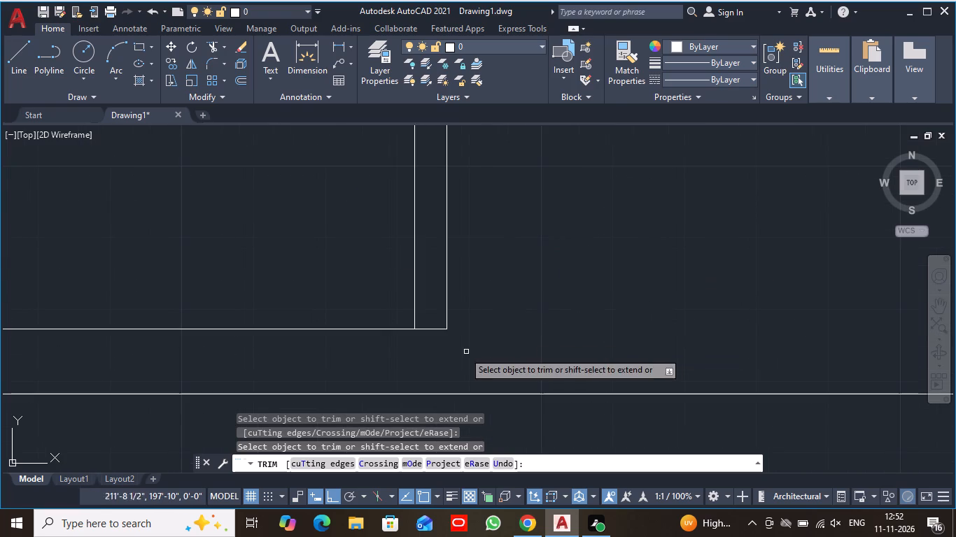
click(433, 330)
scroll(520, 302, down, 5)
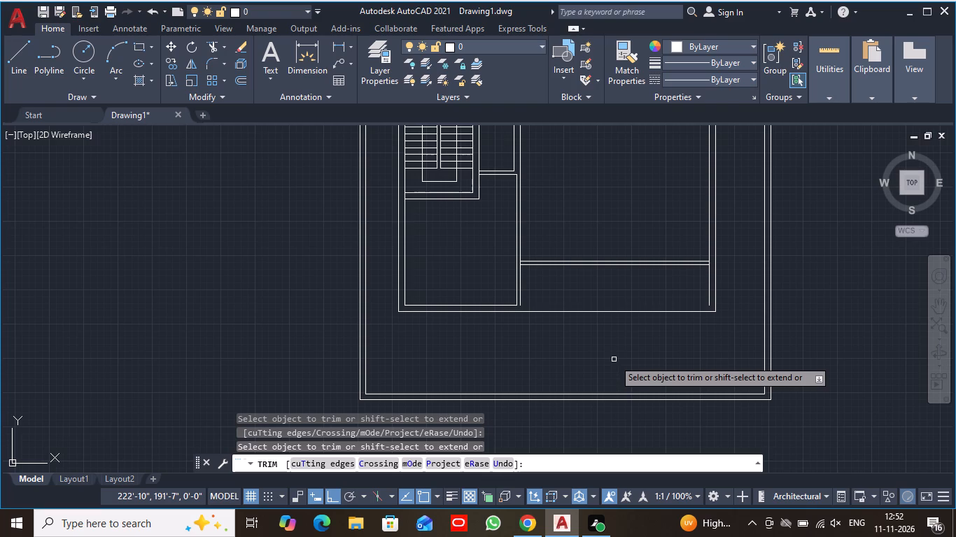
key(Escape)
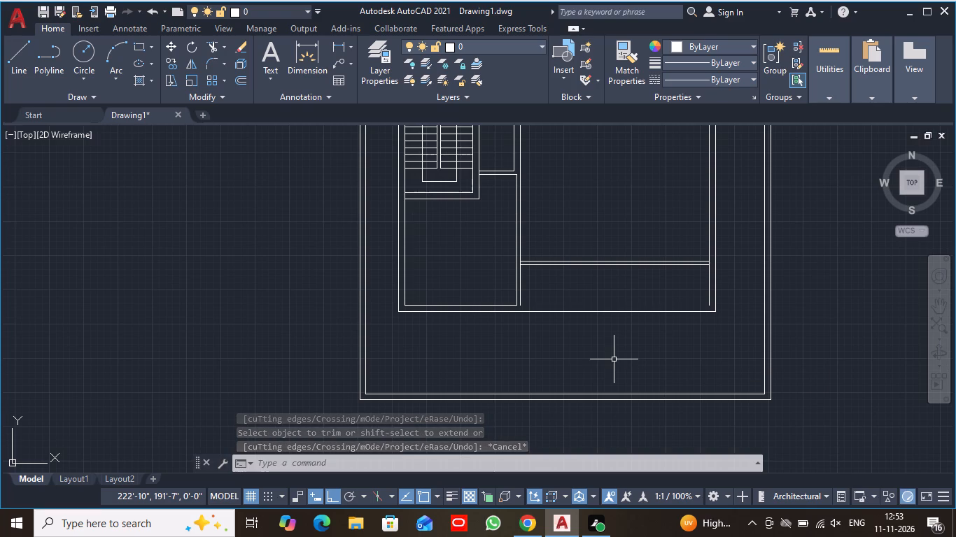
Extend the vertical partition's right face line down to the outer line of the bottom exterior wall.
scroll(512, 359, up, 4)
middle_drag(542, 239, 475, 482)
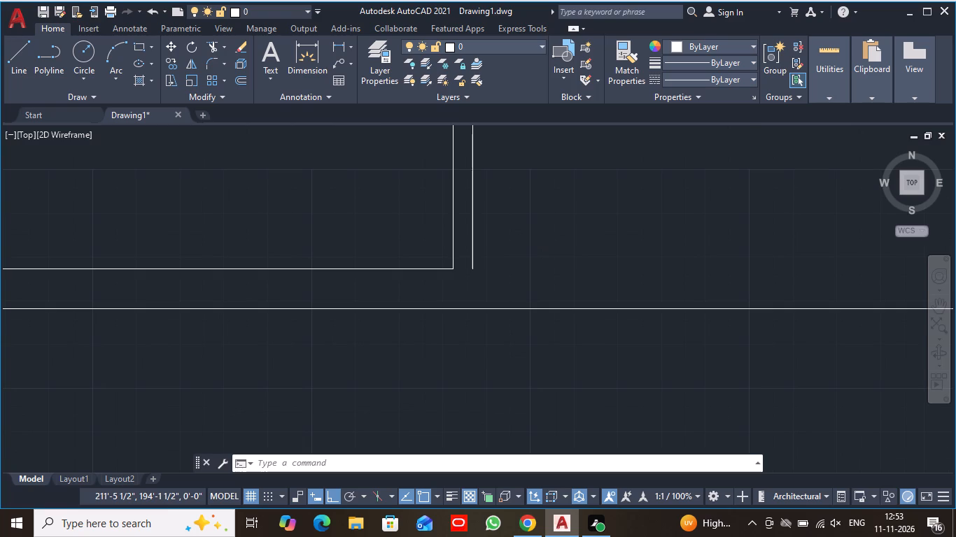
text(extend)
key(Return)
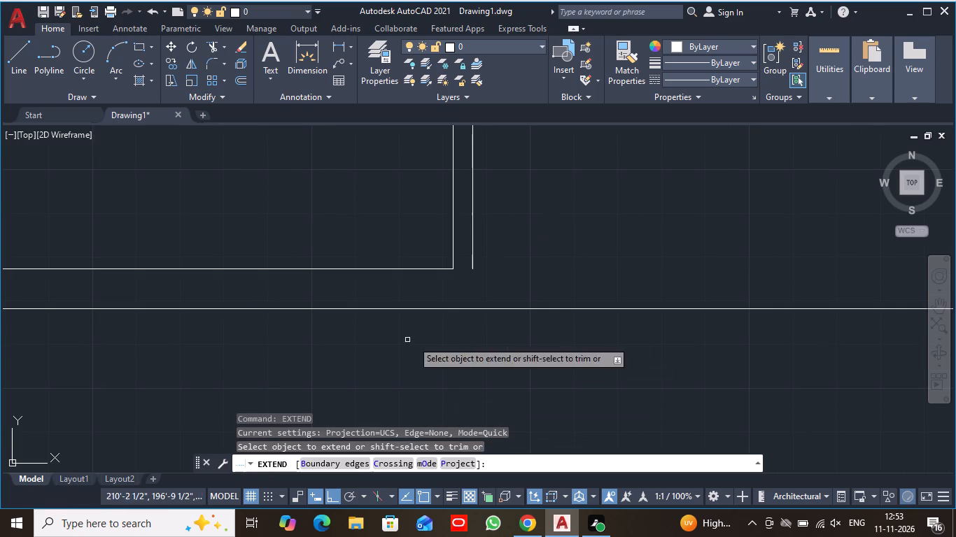
click(475, 267)
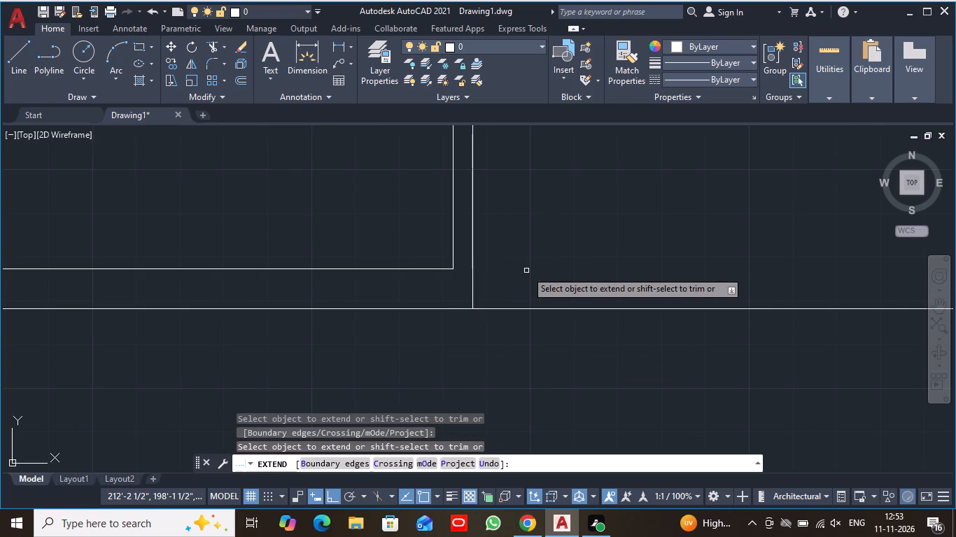
key(Escape)
Trim the bottom exterior wall's outer line to the right of the vertical partition.
text(trim)
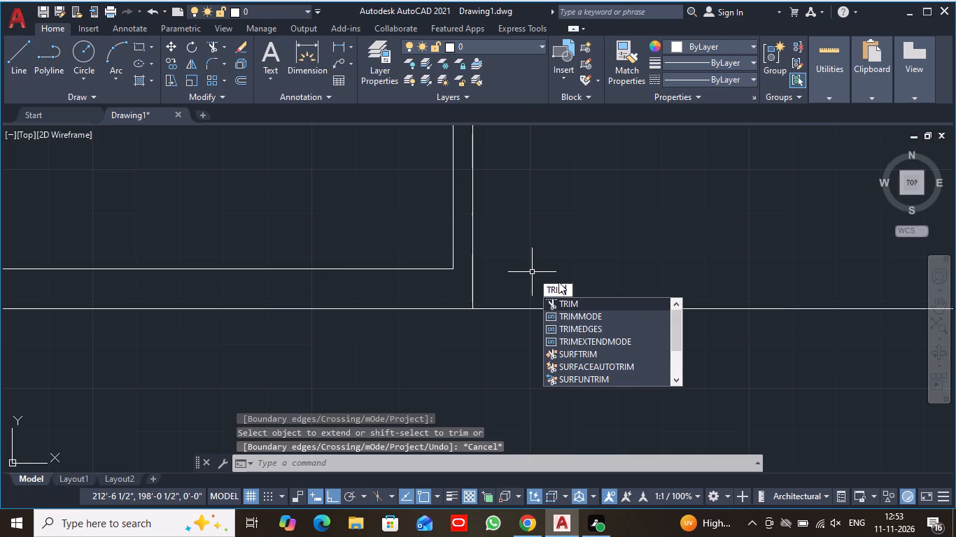
click(577, 304)
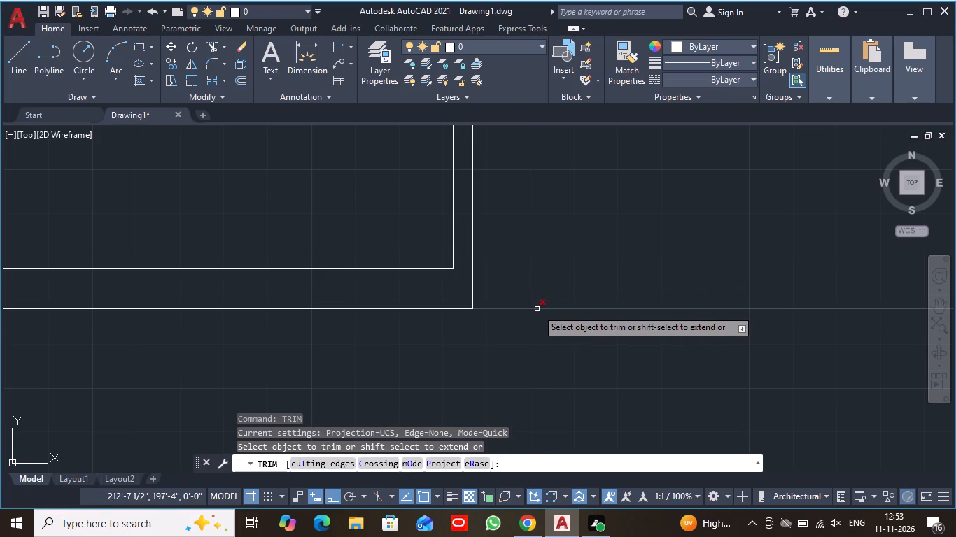
click(537, 309)
scroll(551, 287, down, 3)
middle_drag(640, 301, 600, 355)
key(Escape)
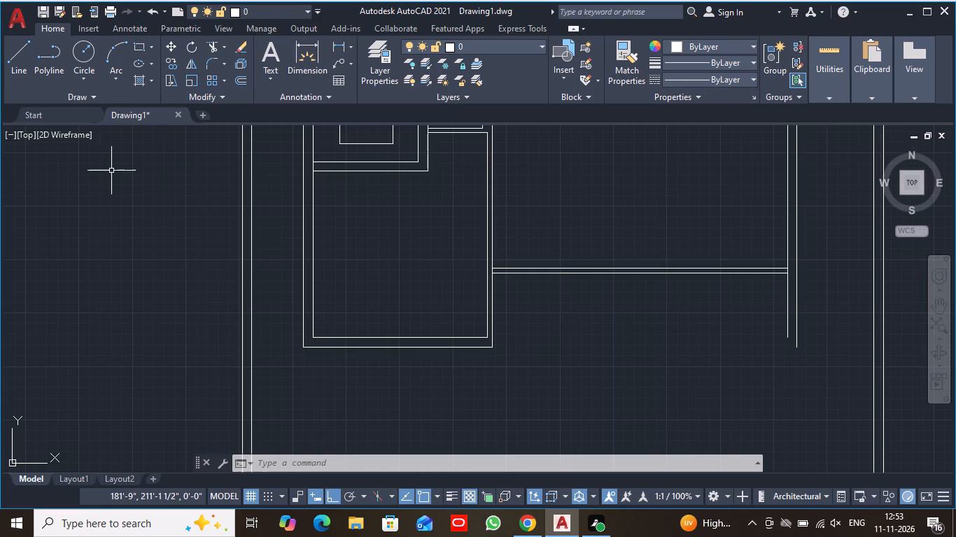
Extend the lower line of the long horizontal partition to the outer line of the right exterior wall.
key(e)
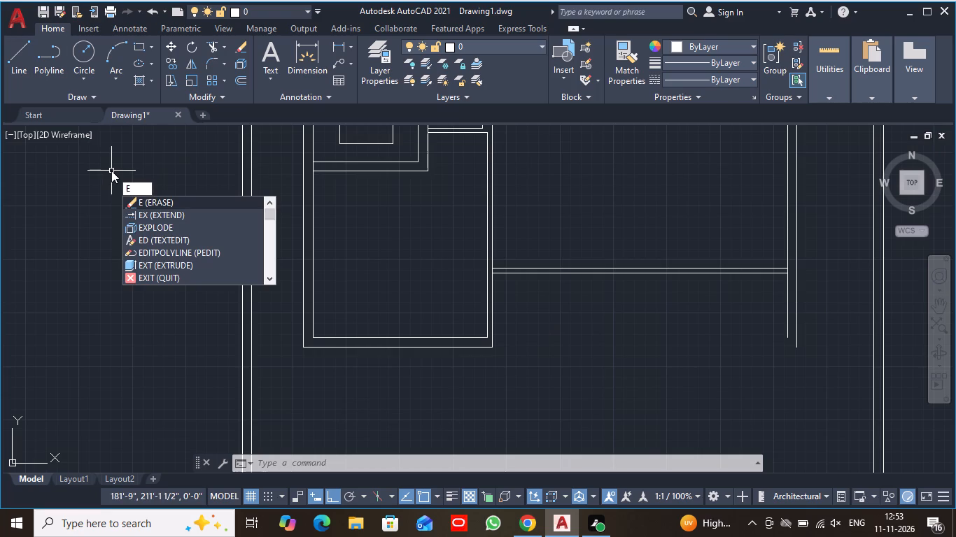
click(172, 216)
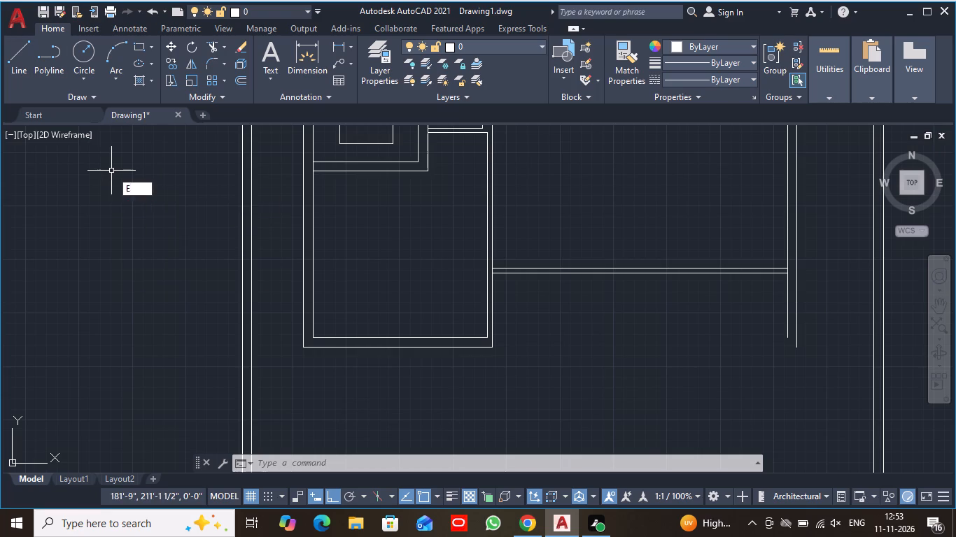
scroll(691, 336, up, 3)
middle_drag(747, 278, 229, 448)
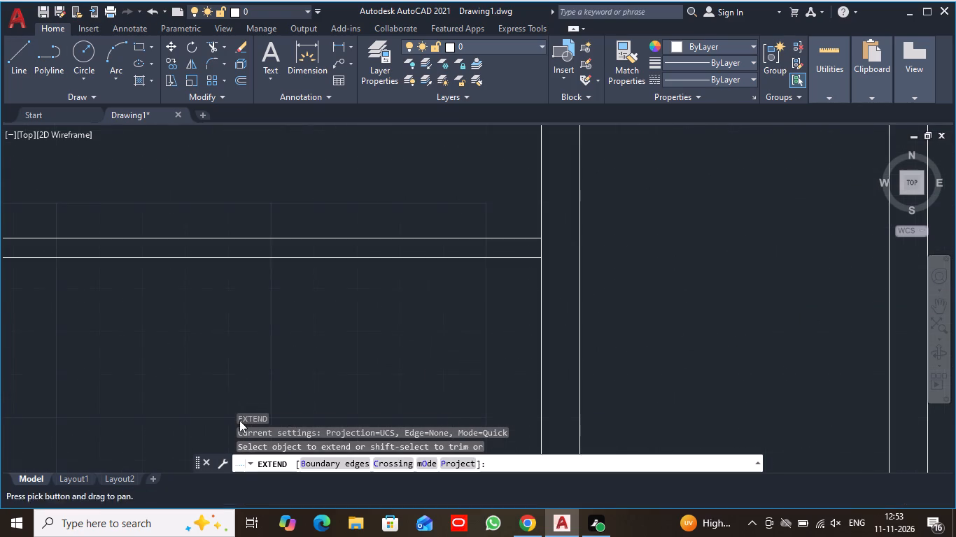
scroll(246, 405, down, 1)
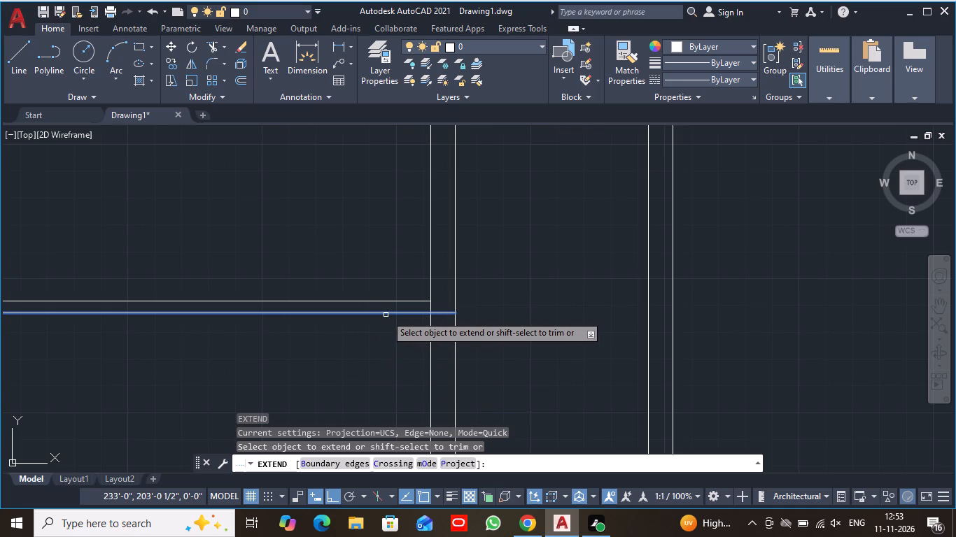
click(386, 315)
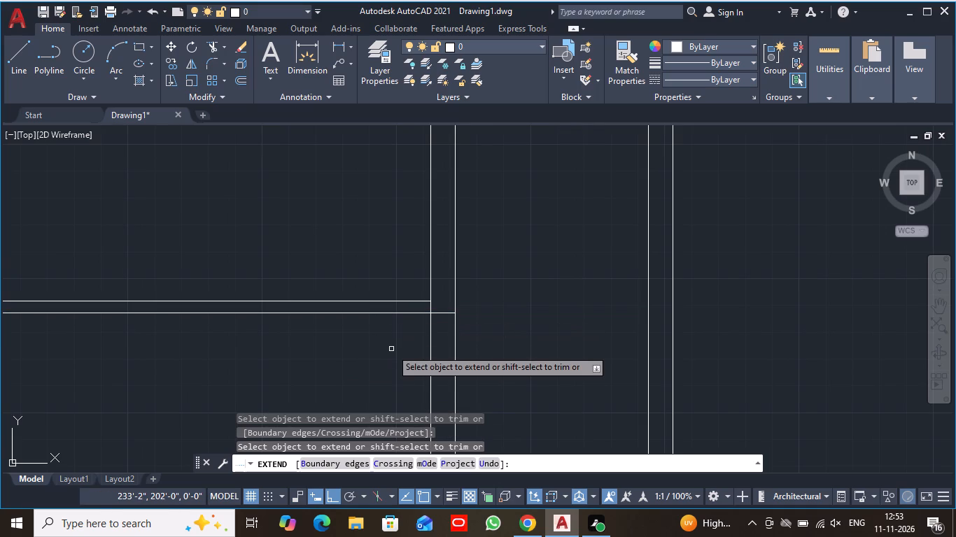
key(Escape)
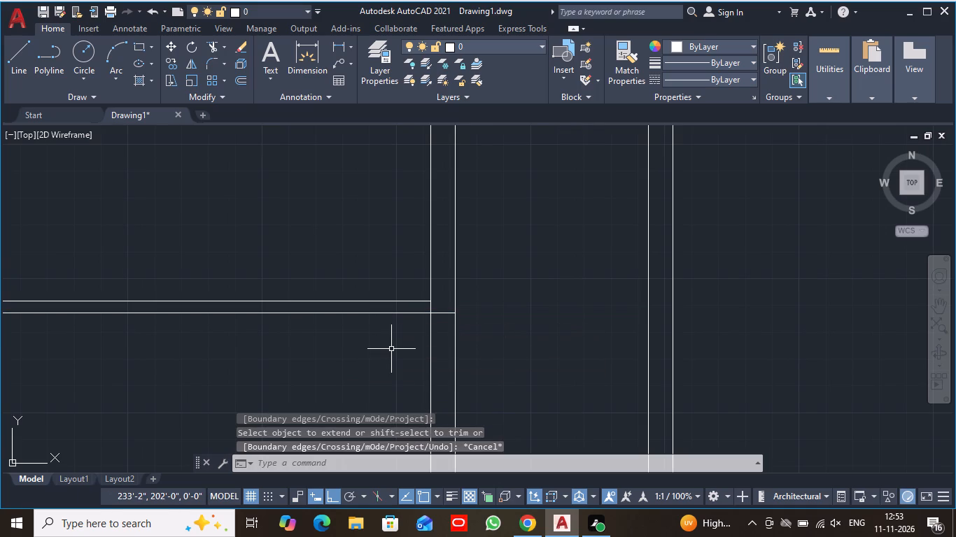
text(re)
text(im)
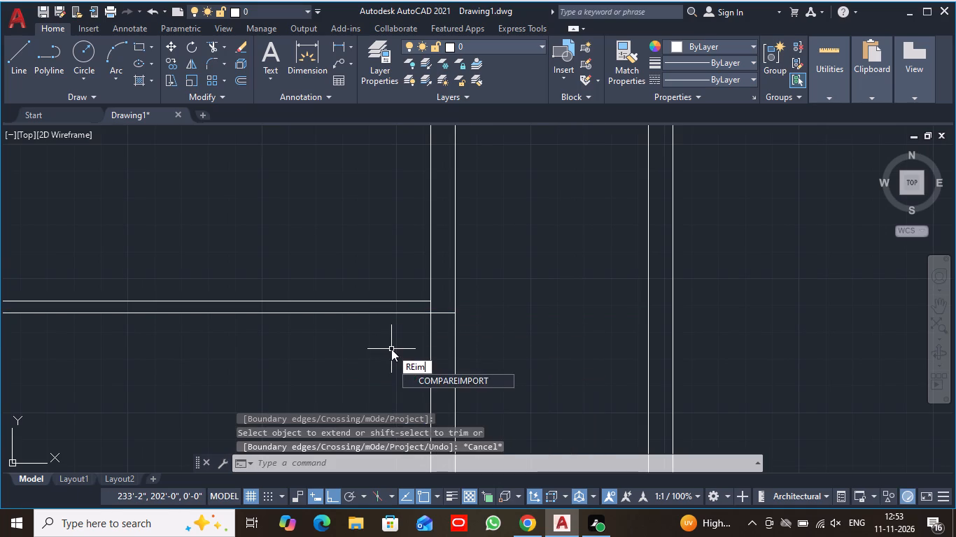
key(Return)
Trim both lines of the right exterior wall below the lower line of the horizontal partition.
scroll(391, 343, down, 2)
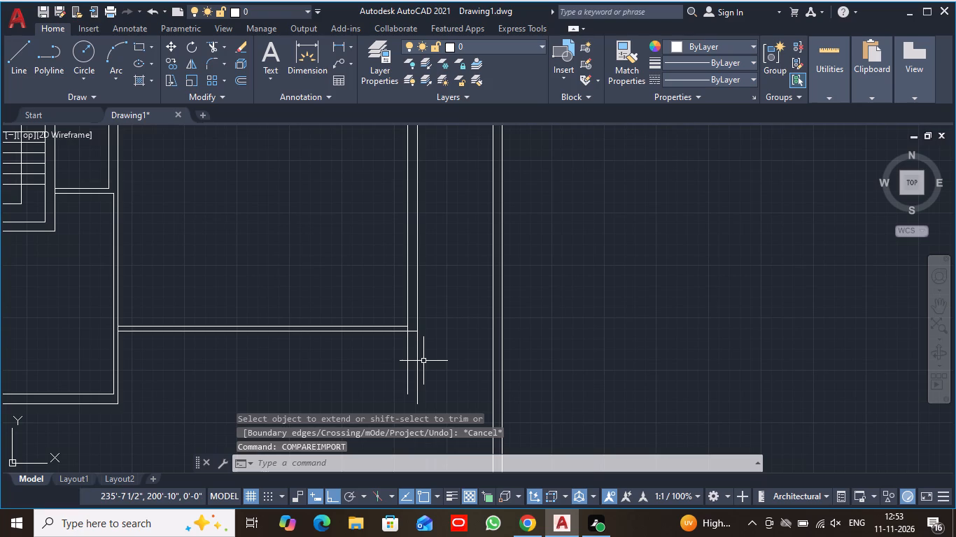
text(tr)
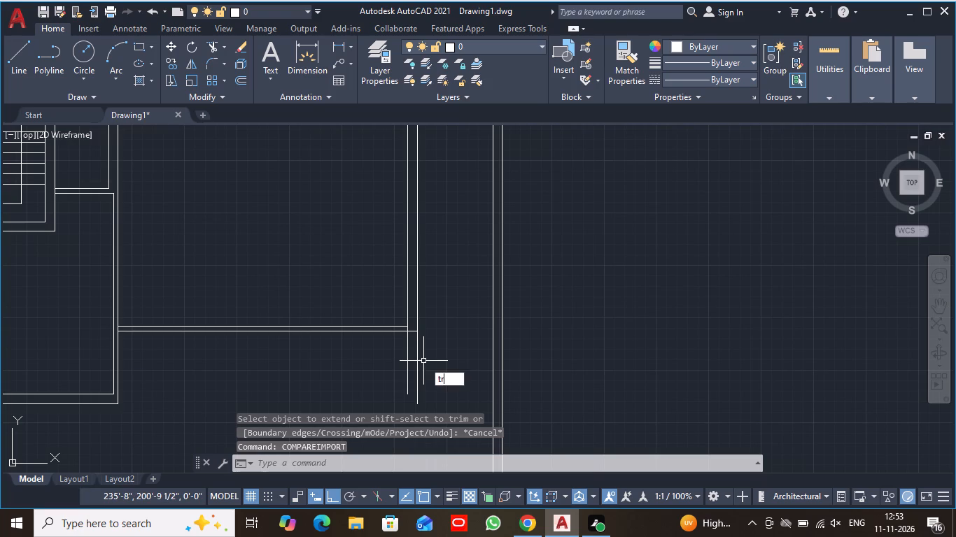
key(space)
scroll(423, 361, up, 2)
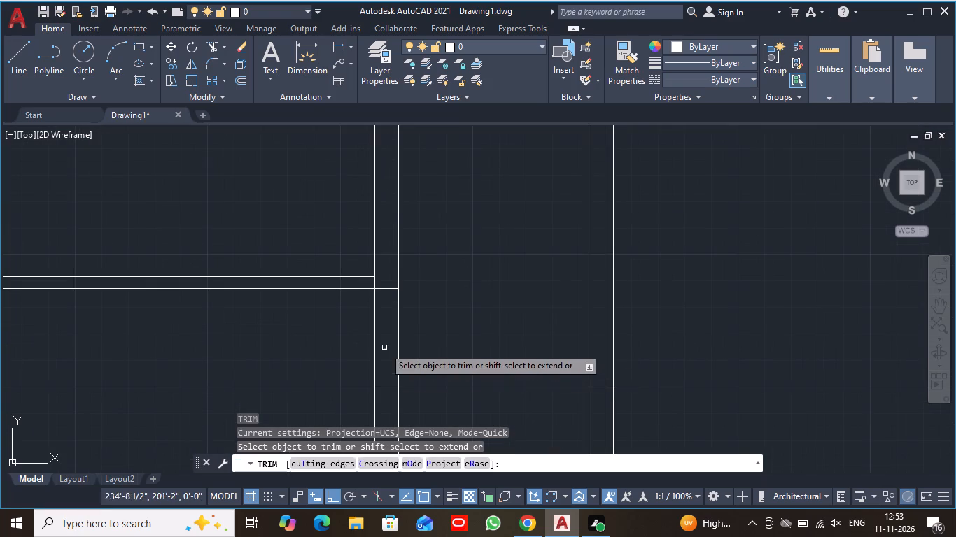
click(374, 327)
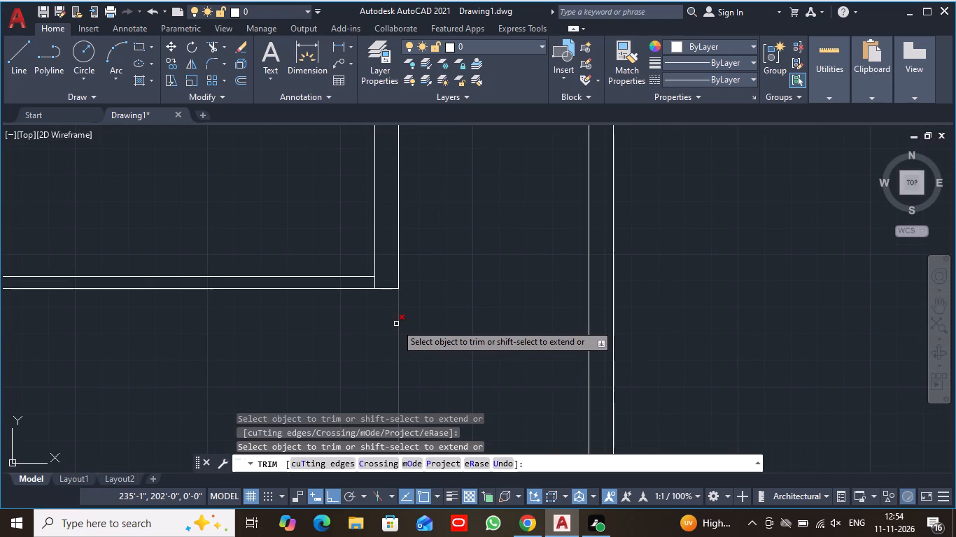
click(396, 324)
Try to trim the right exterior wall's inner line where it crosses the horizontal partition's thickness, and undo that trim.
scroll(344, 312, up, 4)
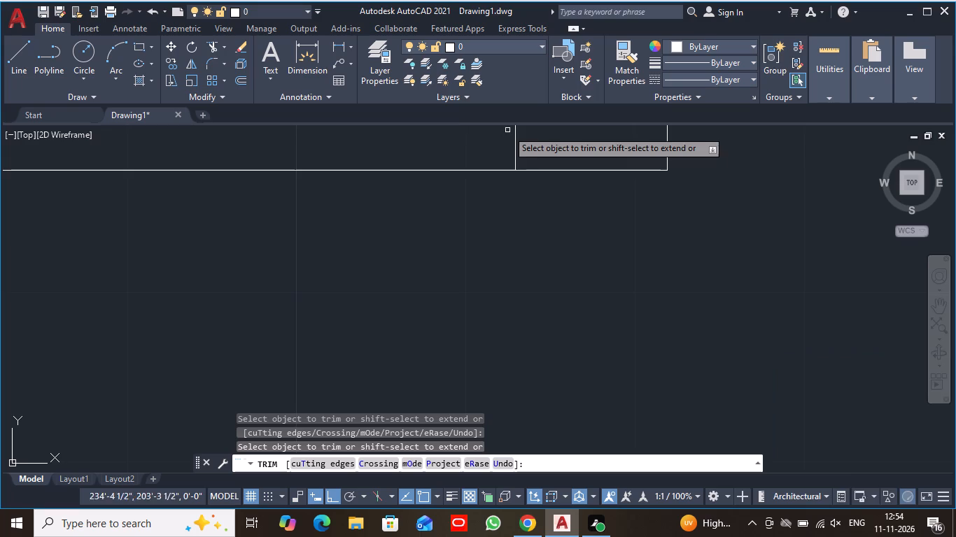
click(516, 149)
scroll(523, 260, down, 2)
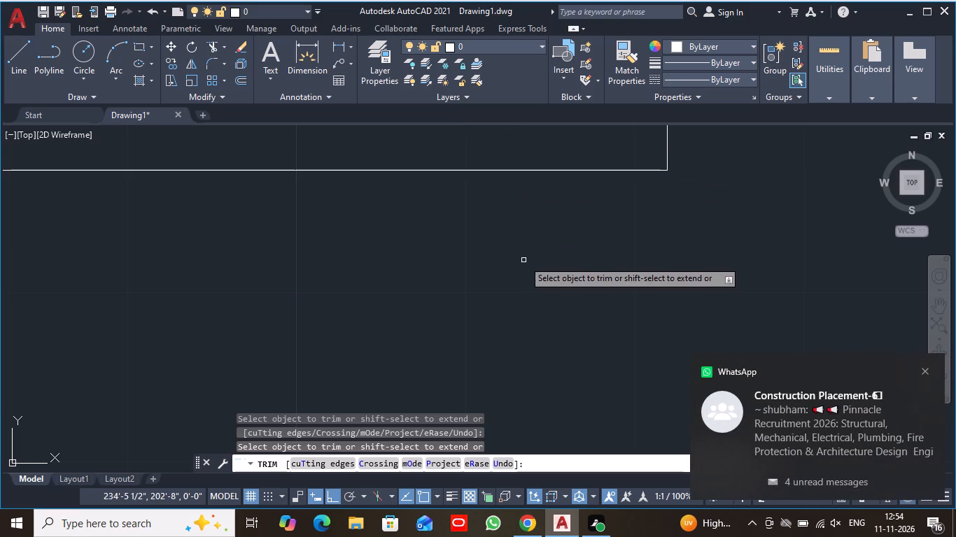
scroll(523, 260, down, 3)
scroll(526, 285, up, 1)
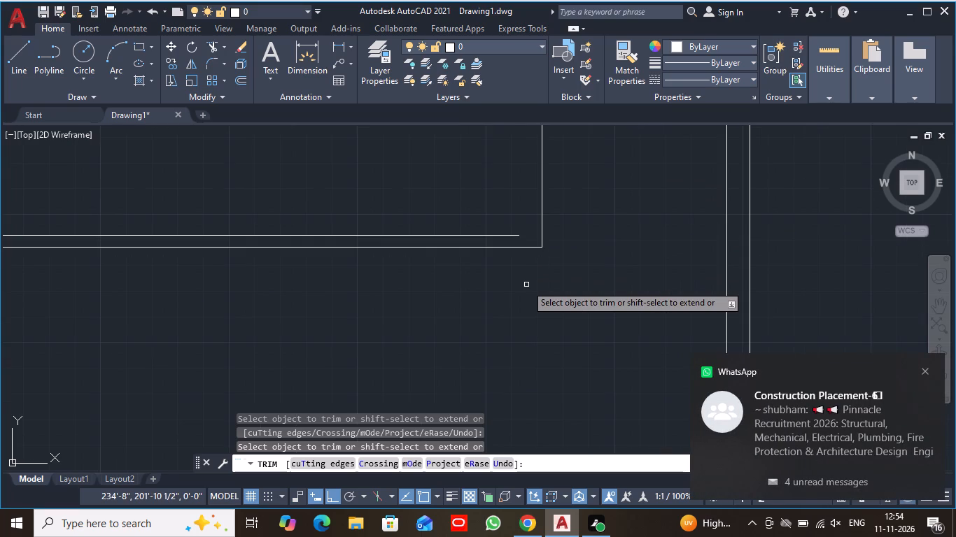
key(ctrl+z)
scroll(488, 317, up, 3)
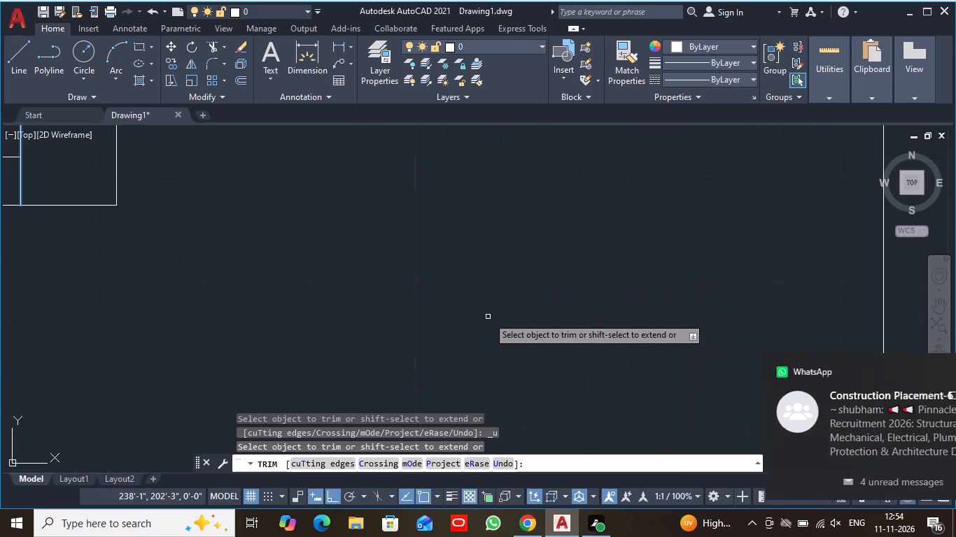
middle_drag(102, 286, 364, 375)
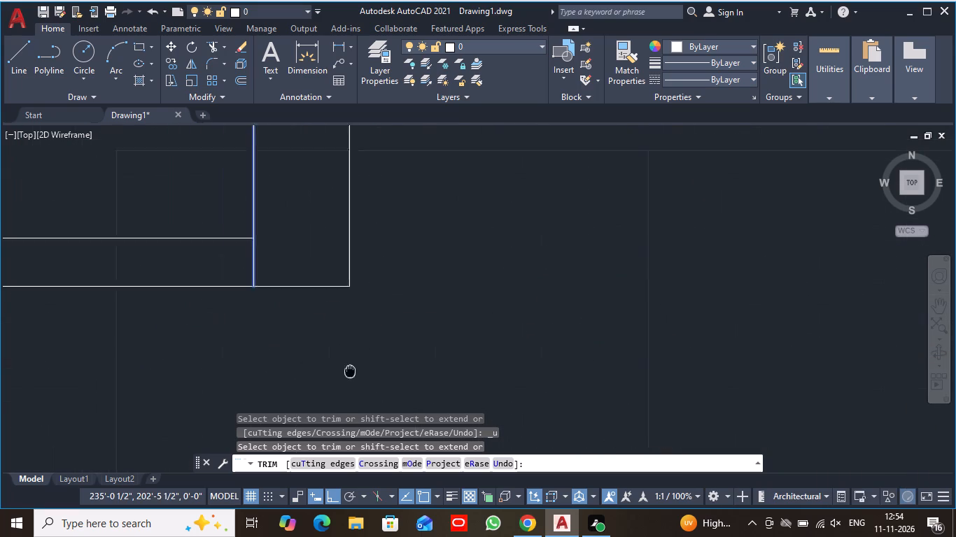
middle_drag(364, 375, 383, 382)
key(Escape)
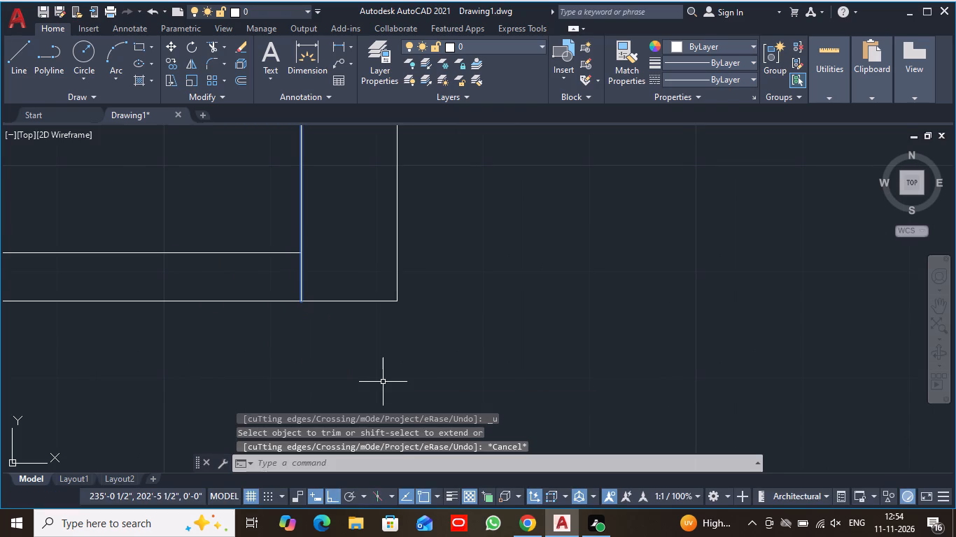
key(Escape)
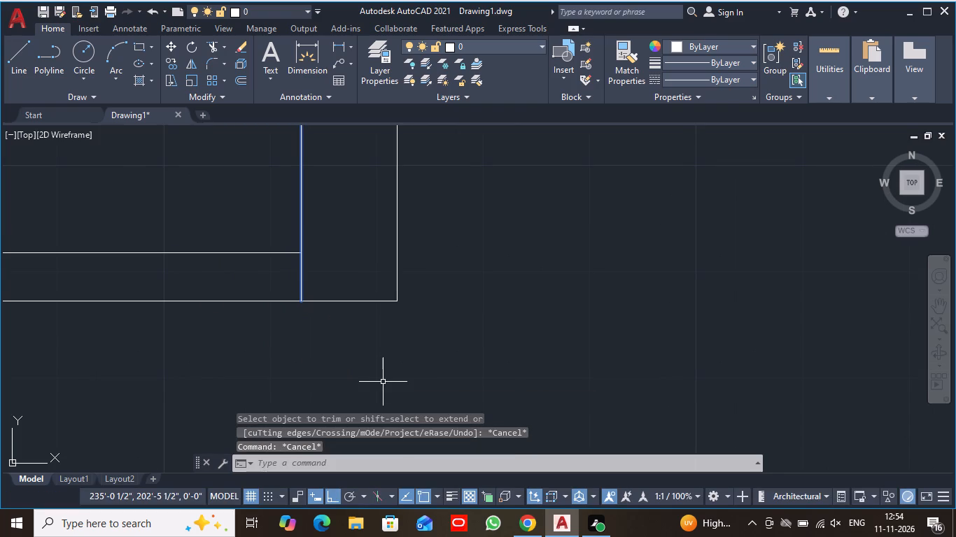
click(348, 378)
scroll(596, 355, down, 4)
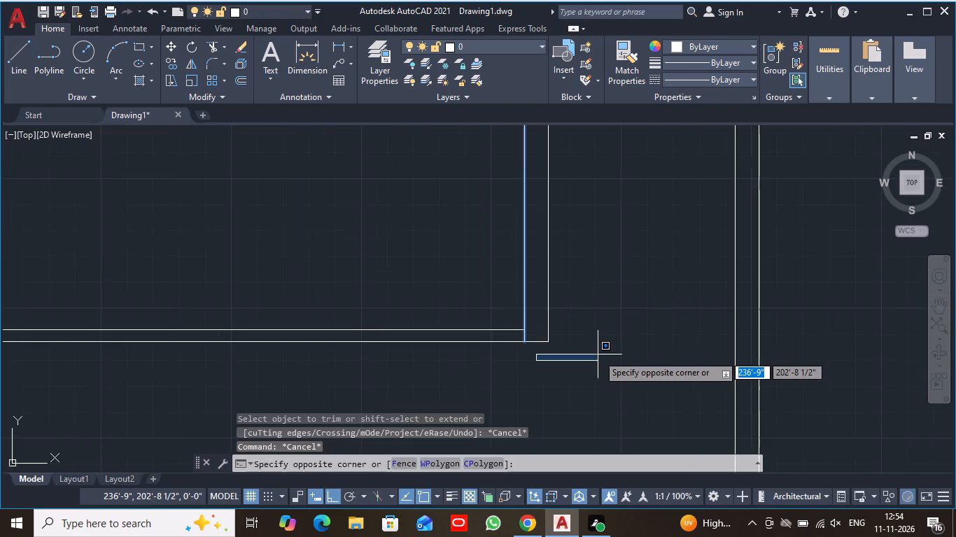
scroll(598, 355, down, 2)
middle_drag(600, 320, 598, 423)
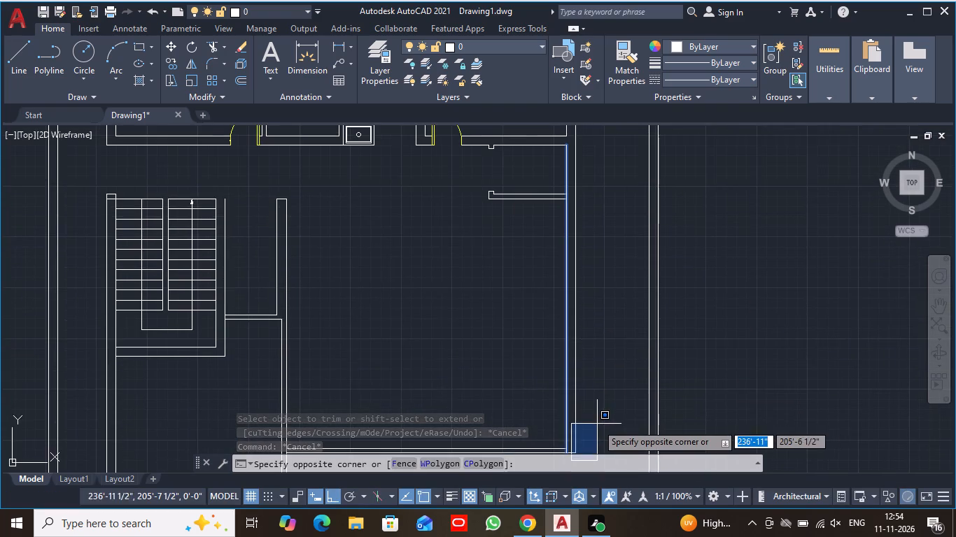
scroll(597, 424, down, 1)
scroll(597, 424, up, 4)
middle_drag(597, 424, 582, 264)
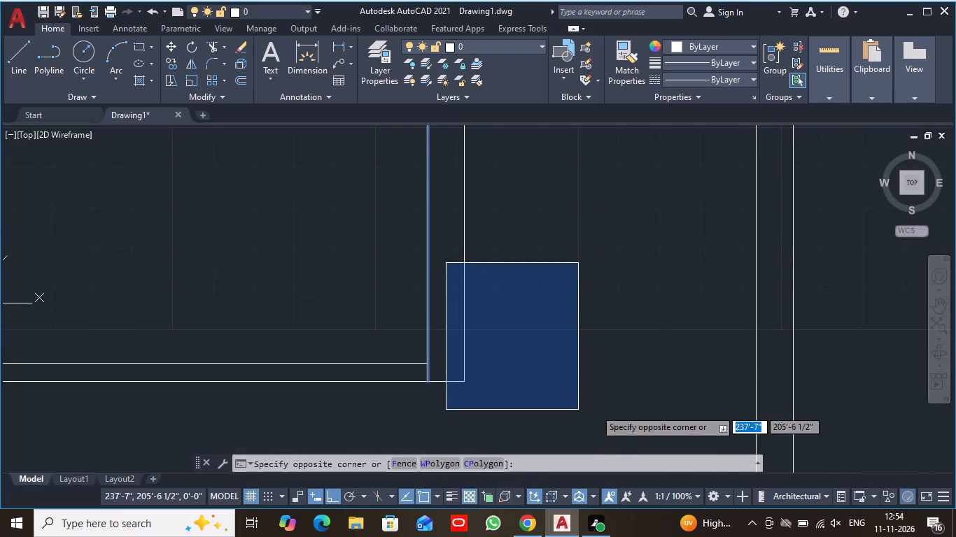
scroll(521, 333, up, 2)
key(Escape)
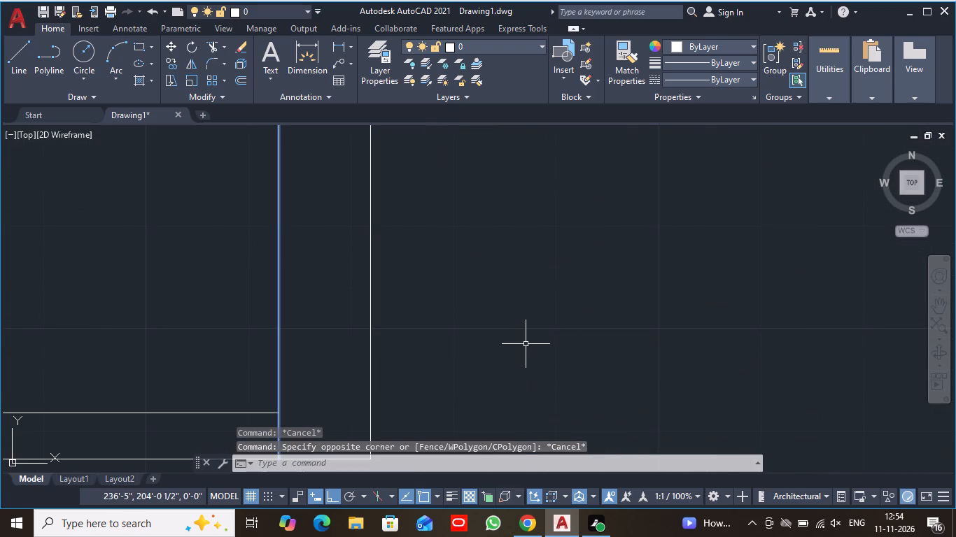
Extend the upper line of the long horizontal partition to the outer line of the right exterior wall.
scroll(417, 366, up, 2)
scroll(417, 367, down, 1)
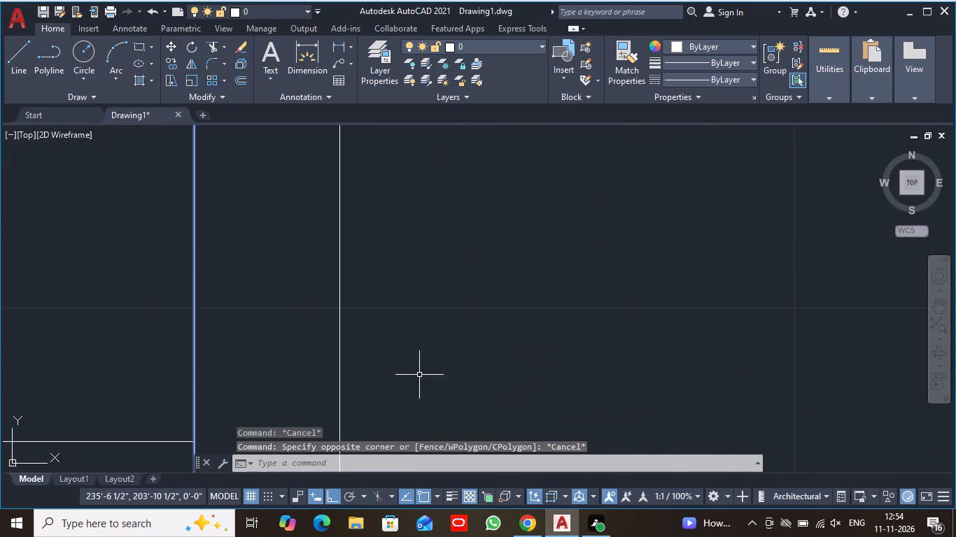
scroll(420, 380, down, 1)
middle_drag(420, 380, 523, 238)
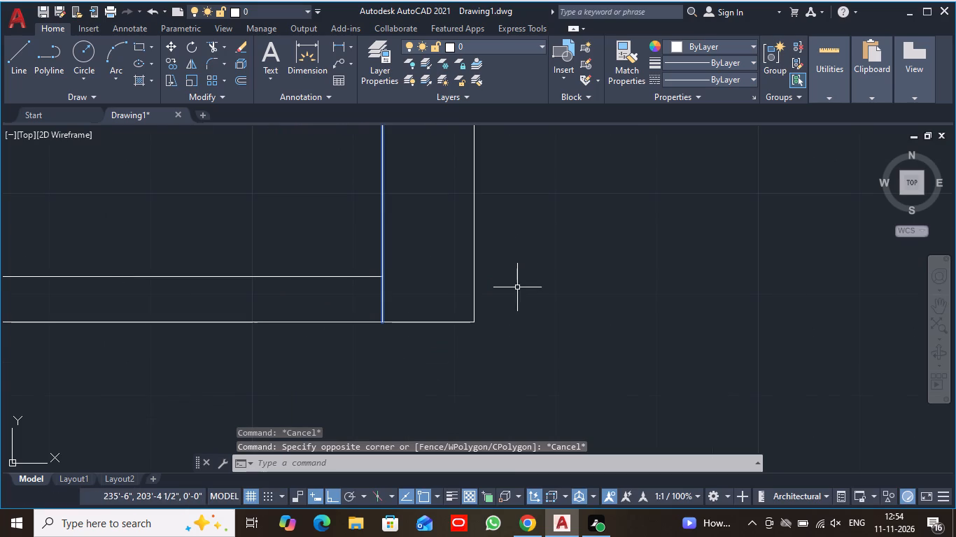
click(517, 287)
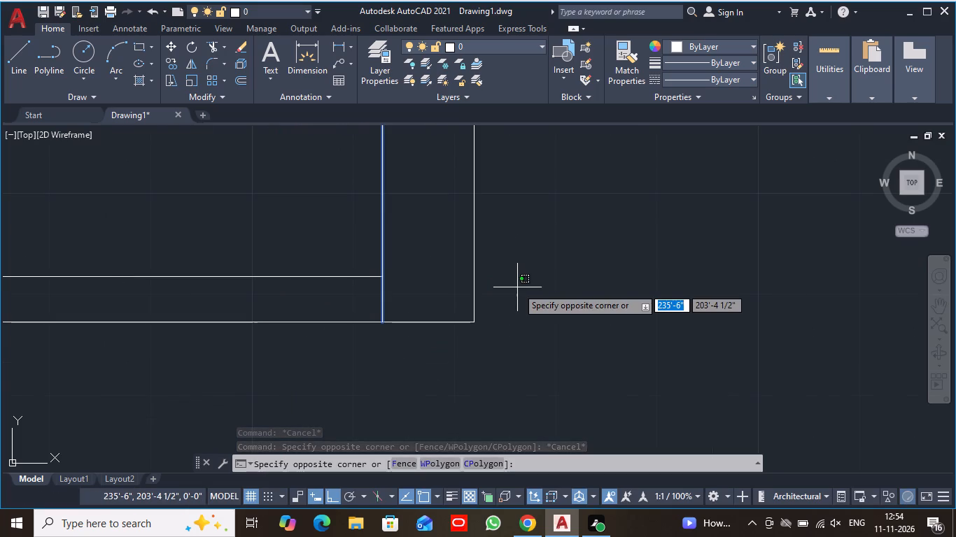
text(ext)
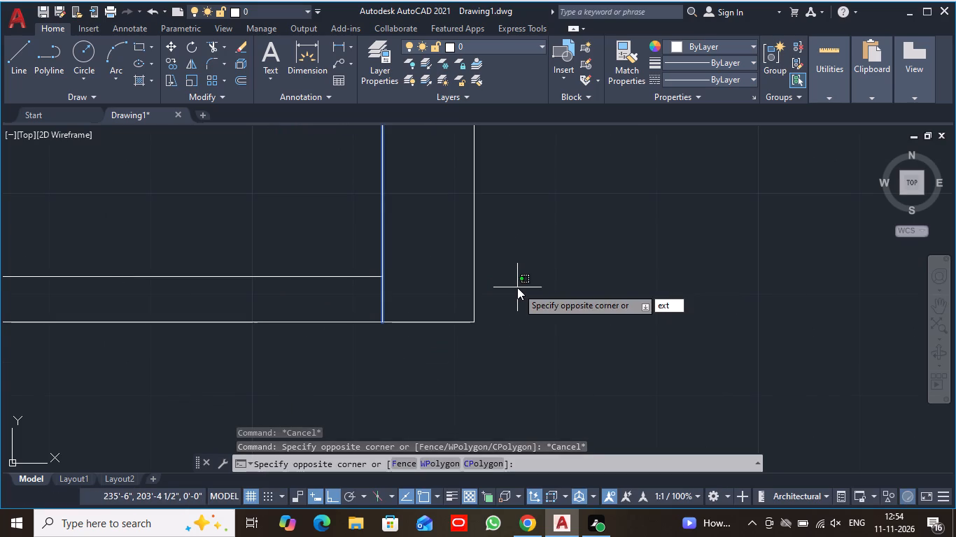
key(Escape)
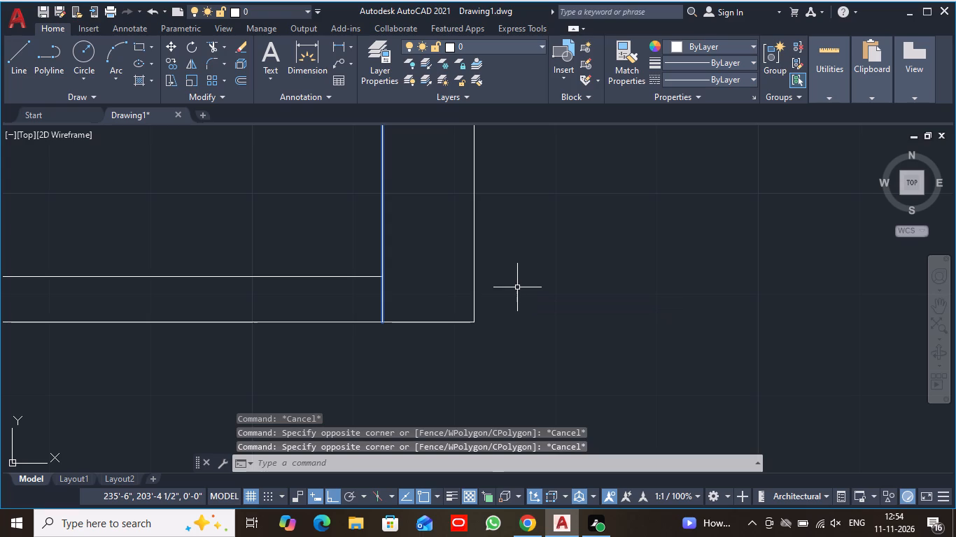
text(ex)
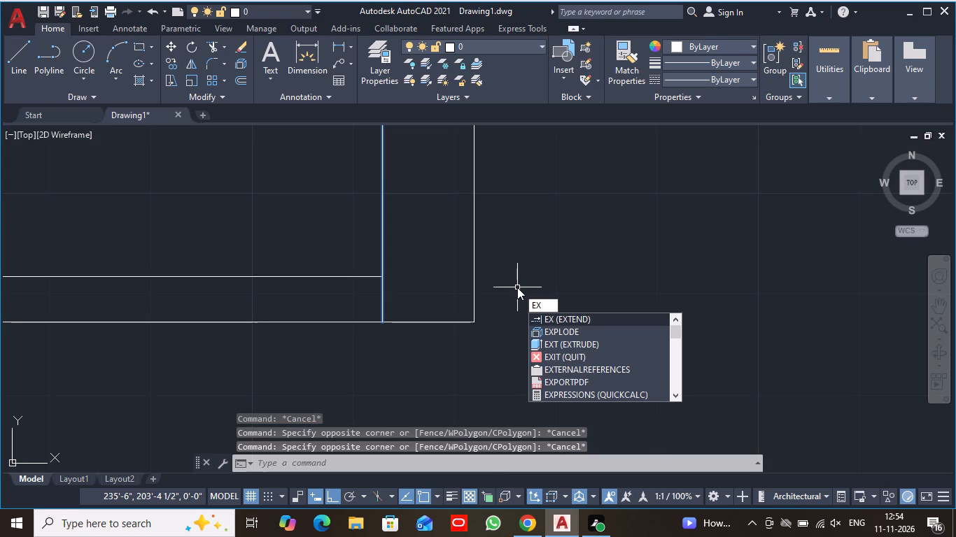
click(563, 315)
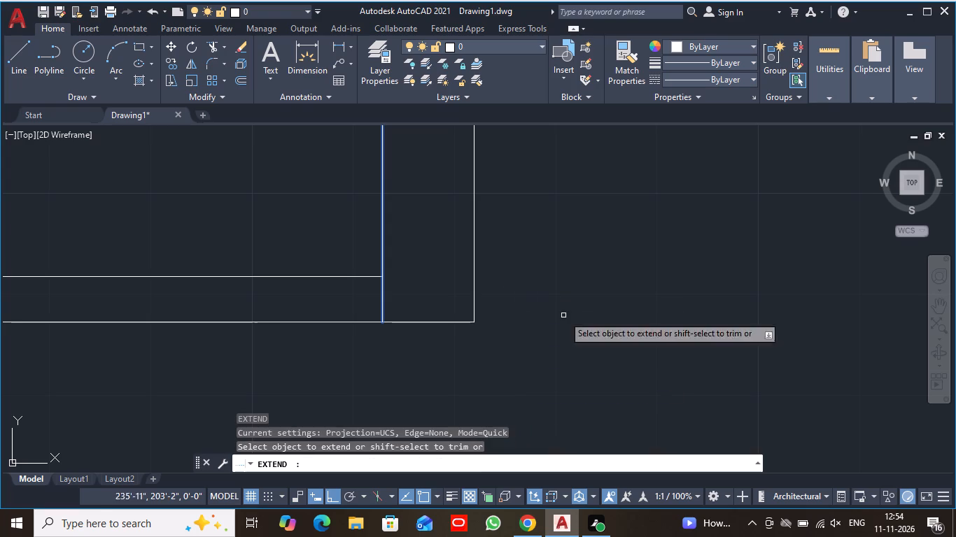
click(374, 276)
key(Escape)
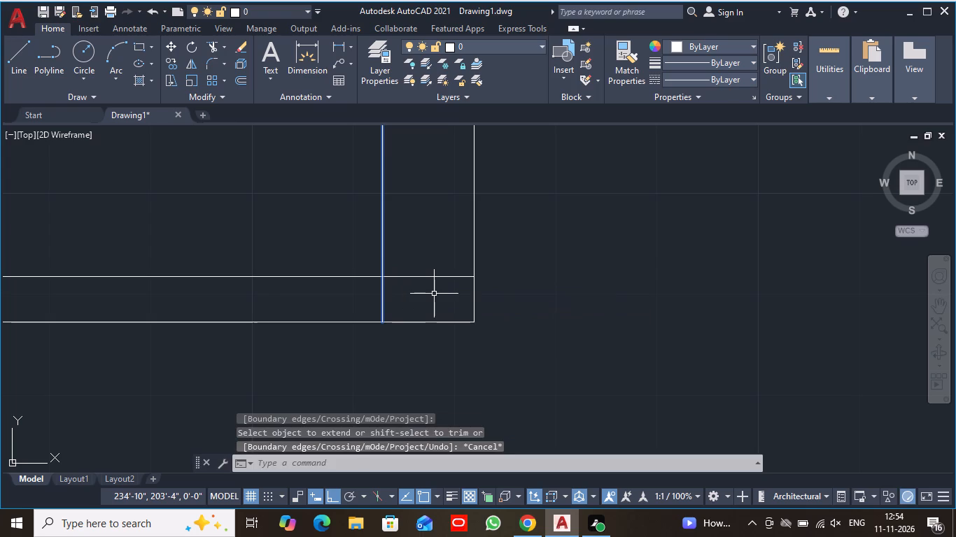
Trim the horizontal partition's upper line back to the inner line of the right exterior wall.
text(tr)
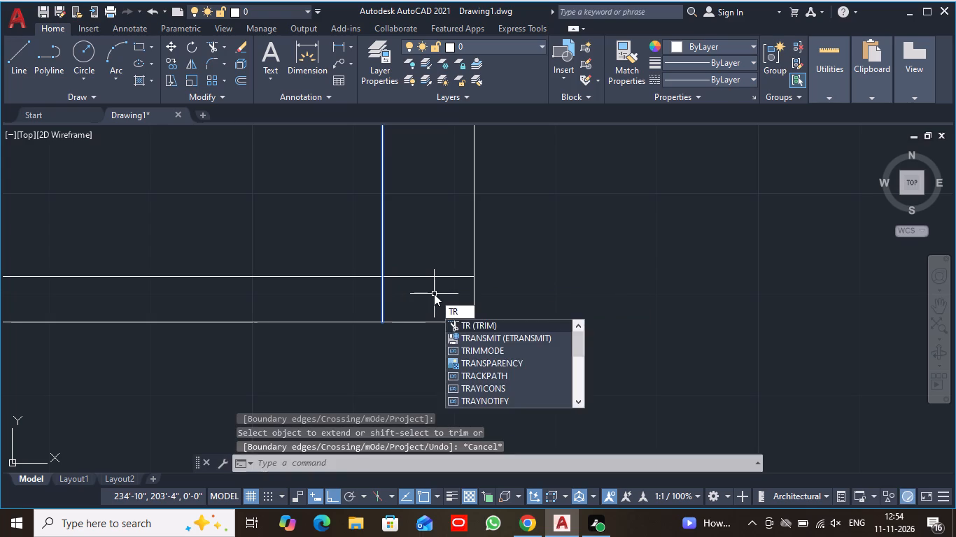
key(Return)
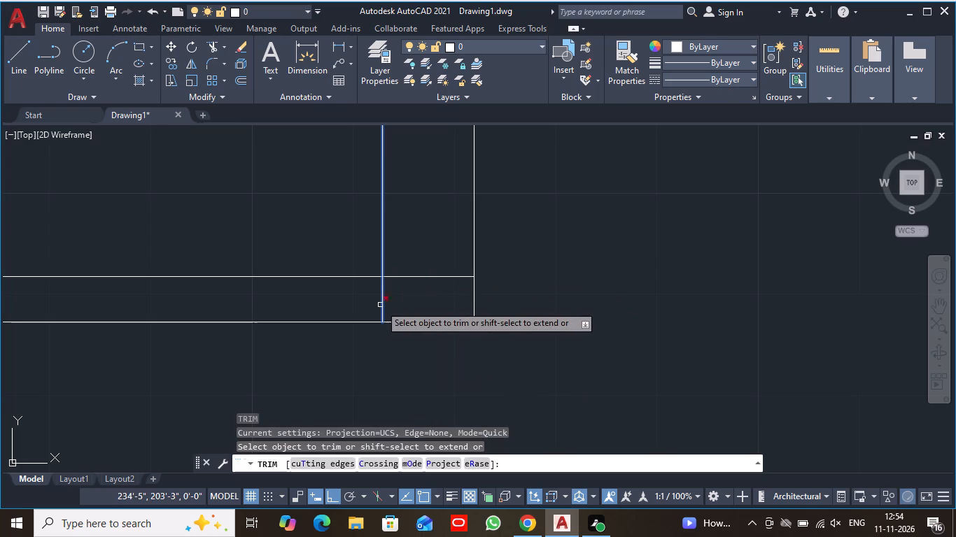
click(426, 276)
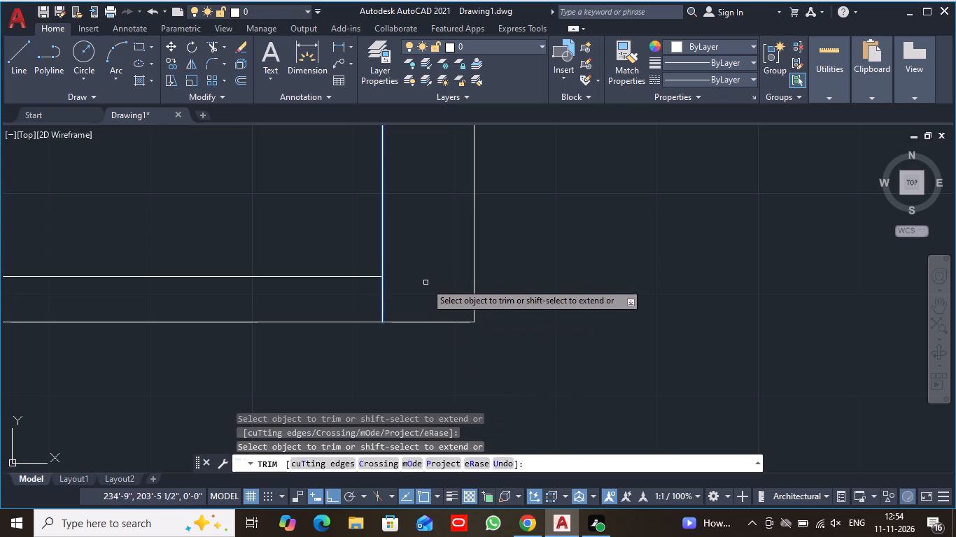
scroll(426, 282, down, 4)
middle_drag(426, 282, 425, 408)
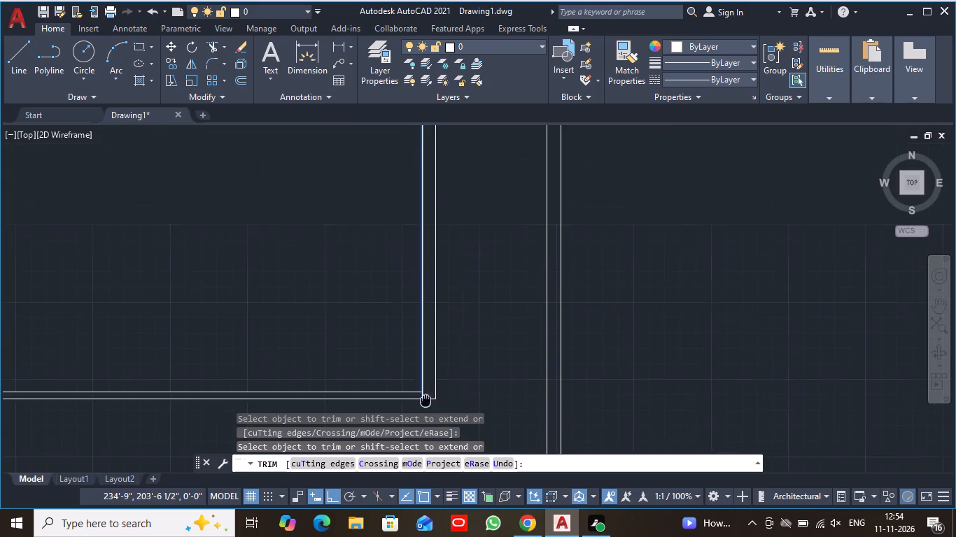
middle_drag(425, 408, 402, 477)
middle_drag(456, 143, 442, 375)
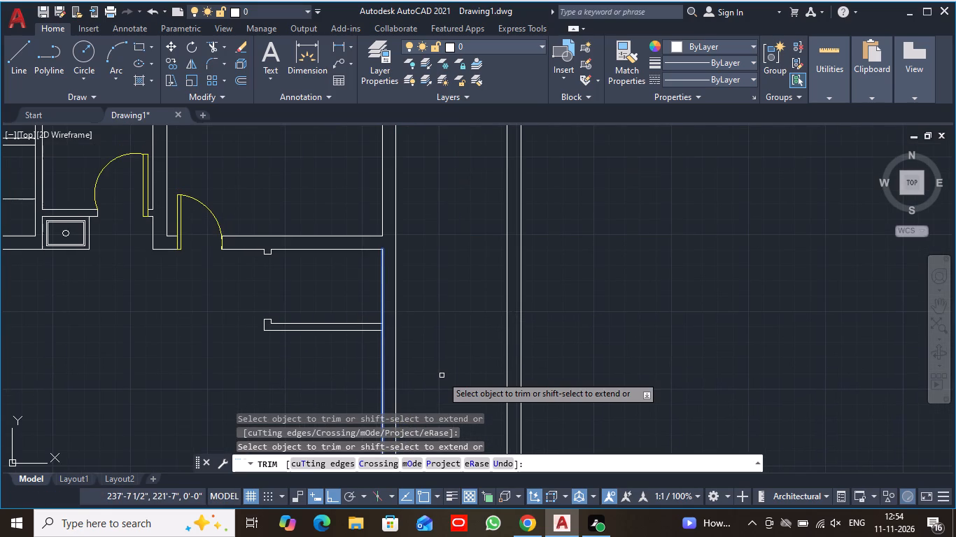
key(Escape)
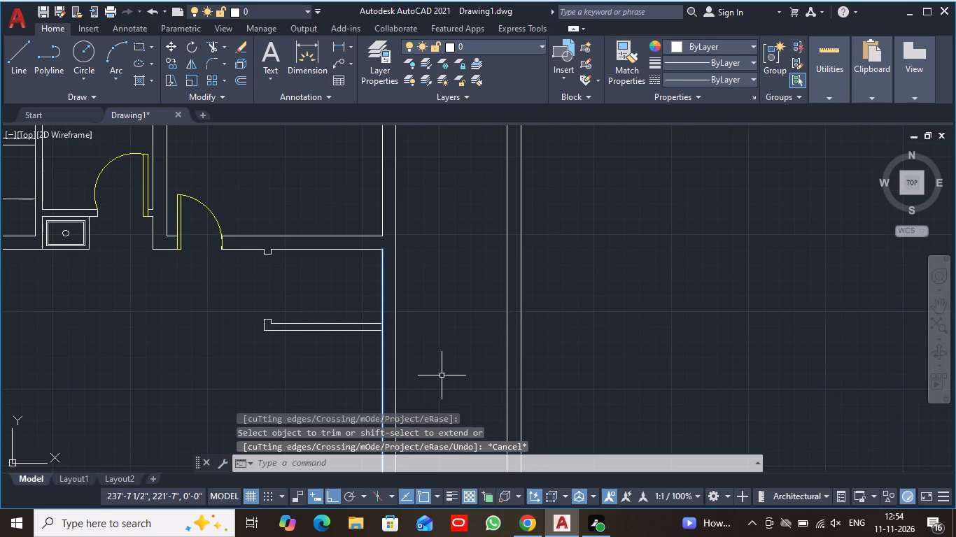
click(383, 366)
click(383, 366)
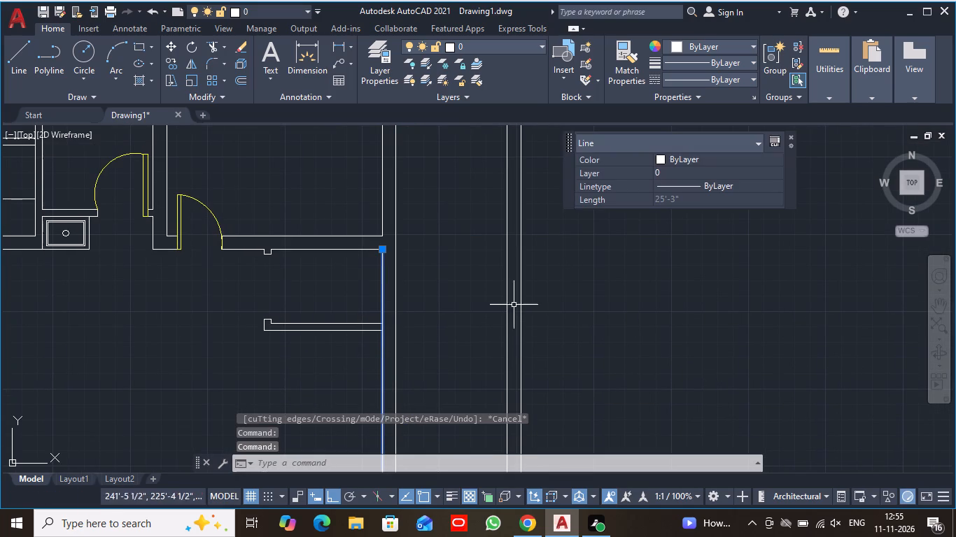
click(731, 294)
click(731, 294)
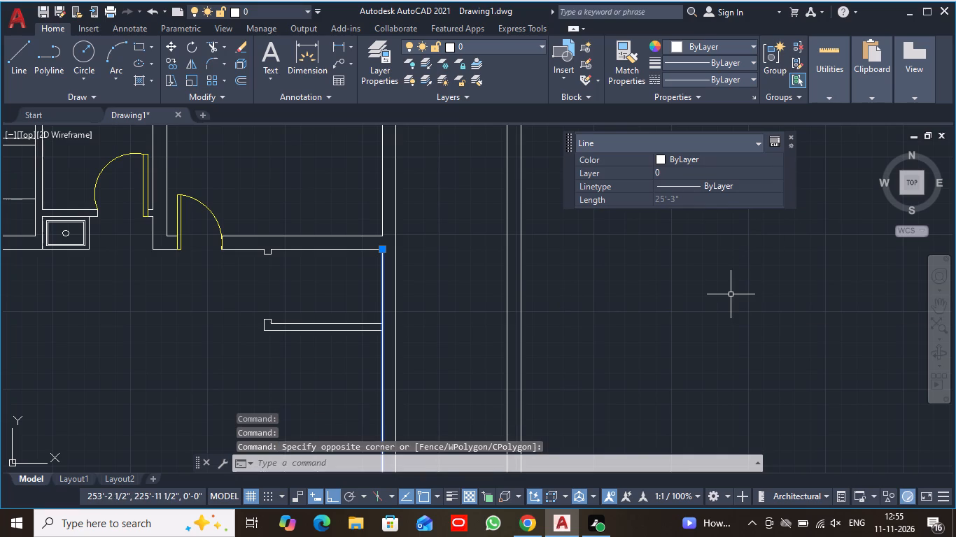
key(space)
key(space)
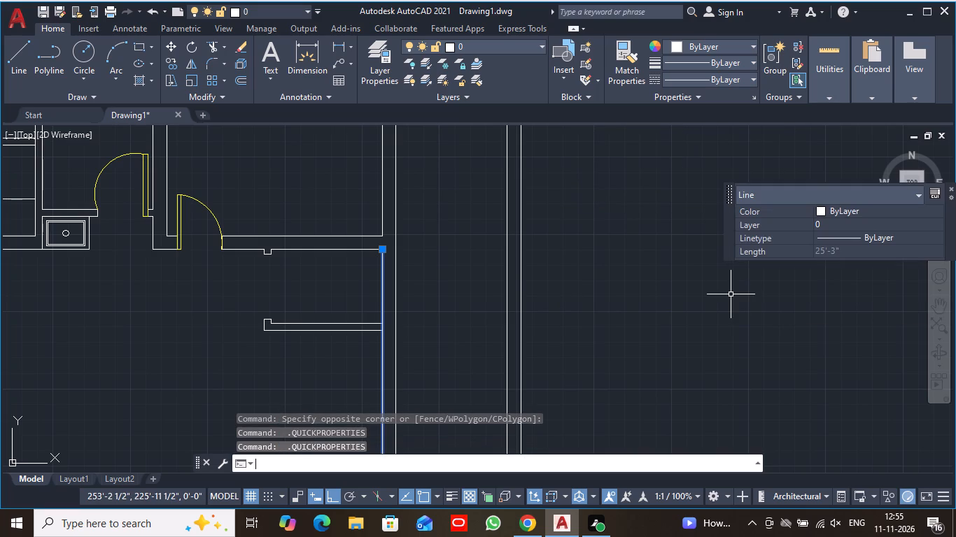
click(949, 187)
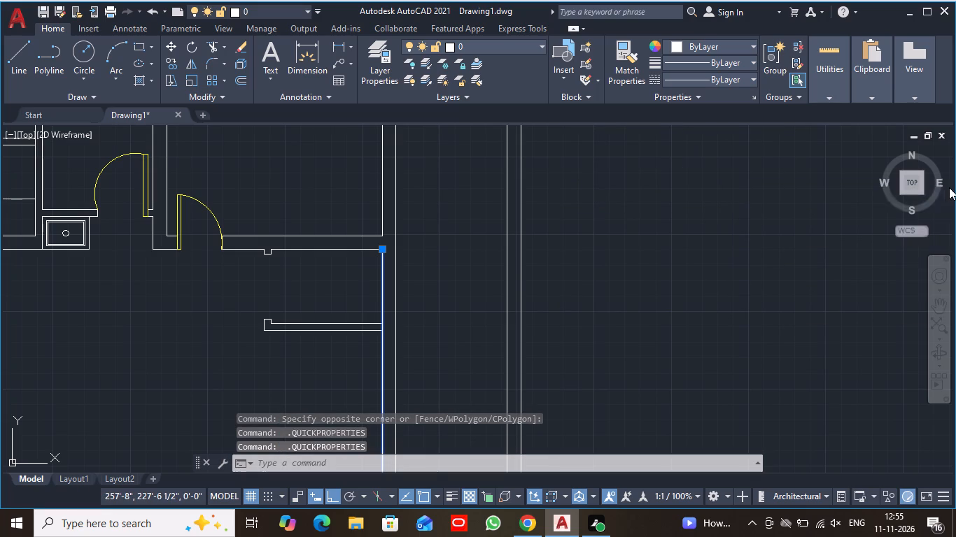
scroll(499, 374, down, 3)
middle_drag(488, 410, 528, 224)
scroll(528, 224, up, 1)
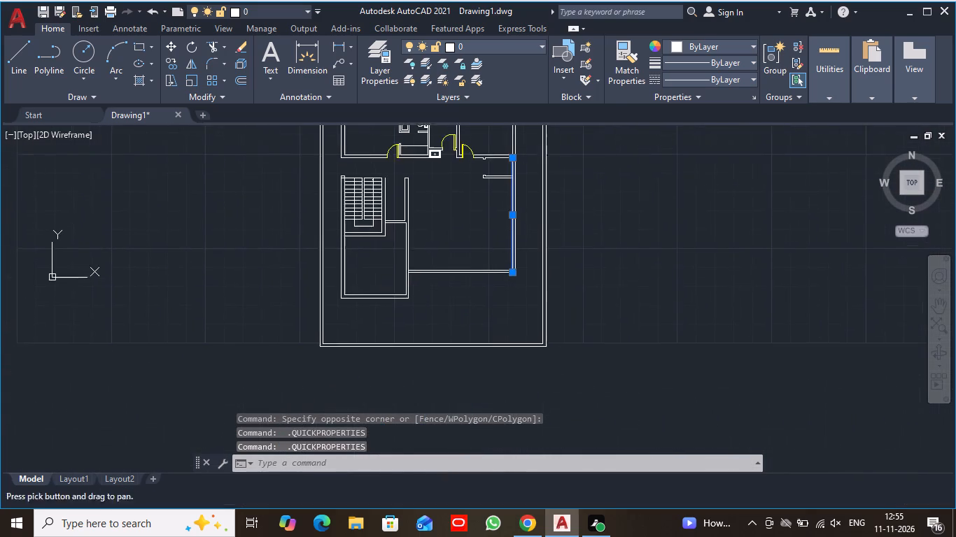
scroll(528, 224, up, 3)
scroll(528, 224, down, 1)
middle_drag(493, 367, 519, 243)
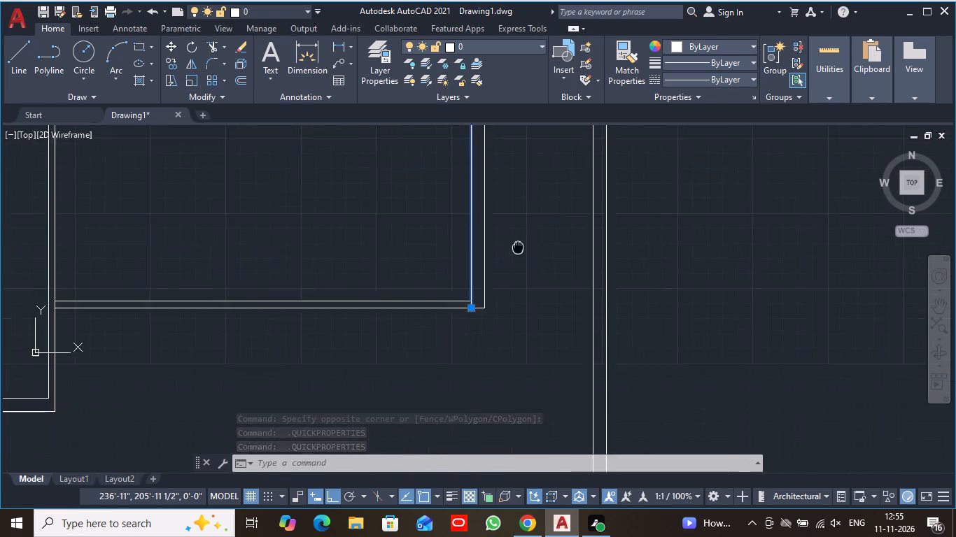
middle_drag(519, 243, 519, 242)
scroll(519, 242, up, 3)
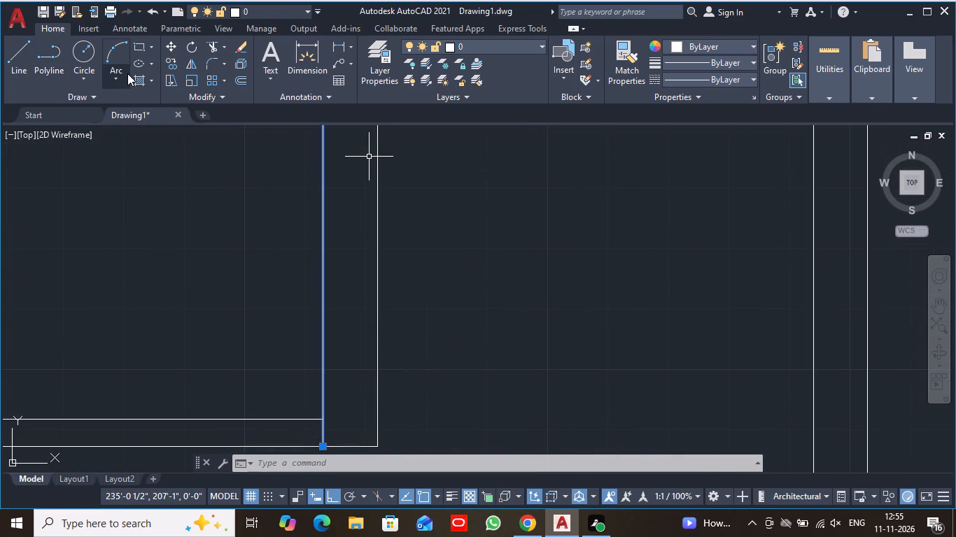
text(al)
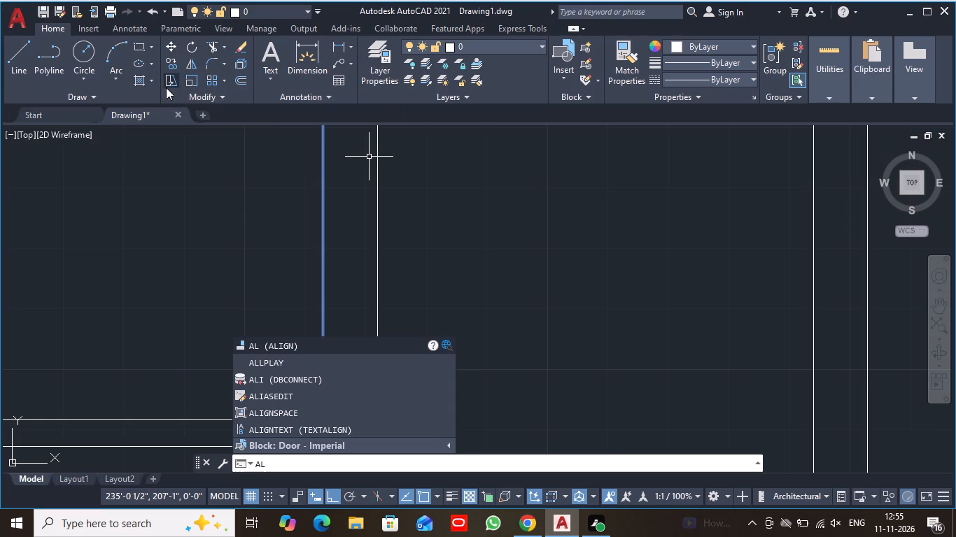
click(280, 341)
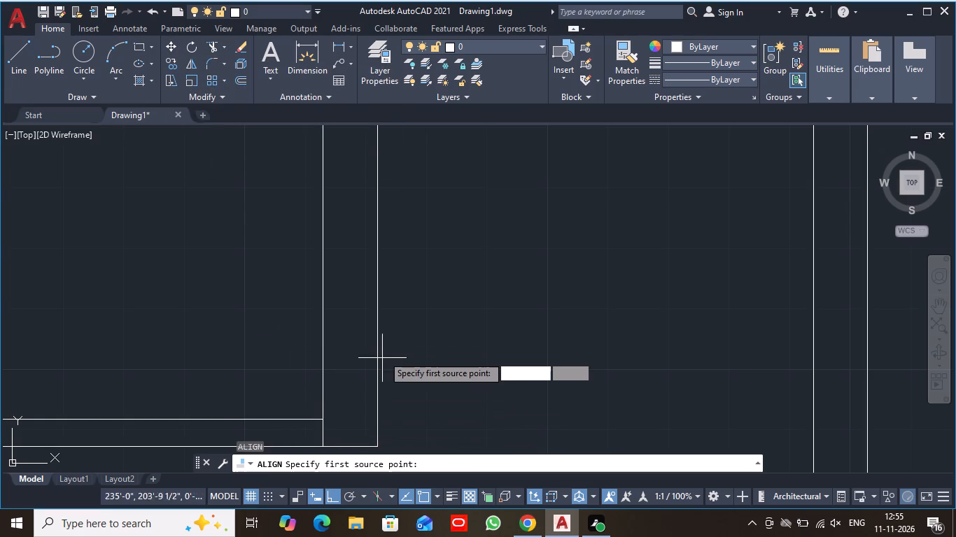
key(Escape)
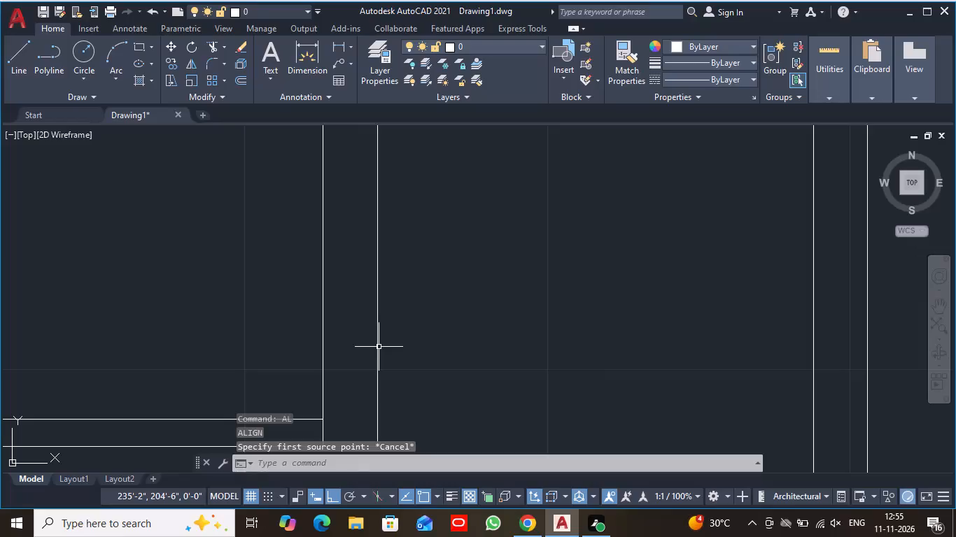
Trim the right exterior wall's inner line between the two lines of the horizontal partition at their corner.
text(tr)
key(Return)
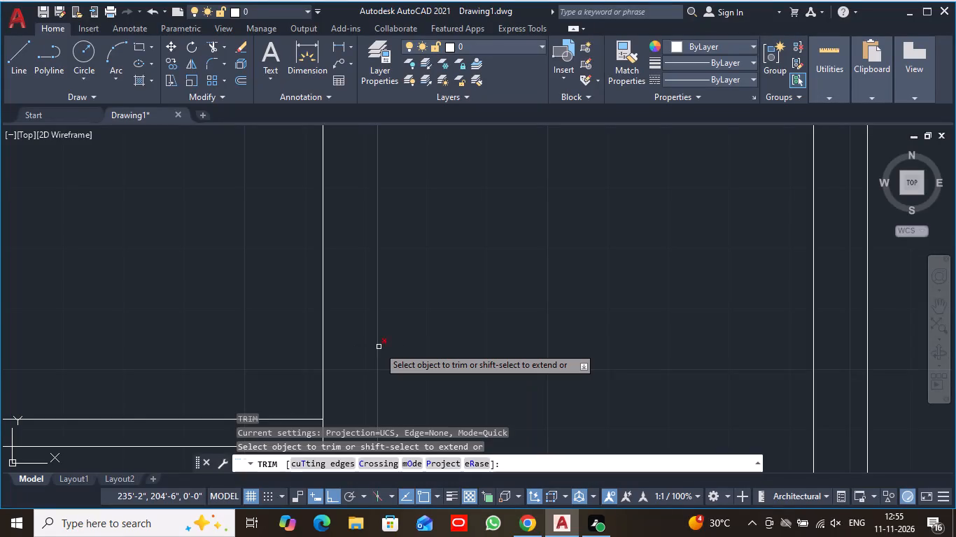
middle_drag(527, 371, 572, 265)
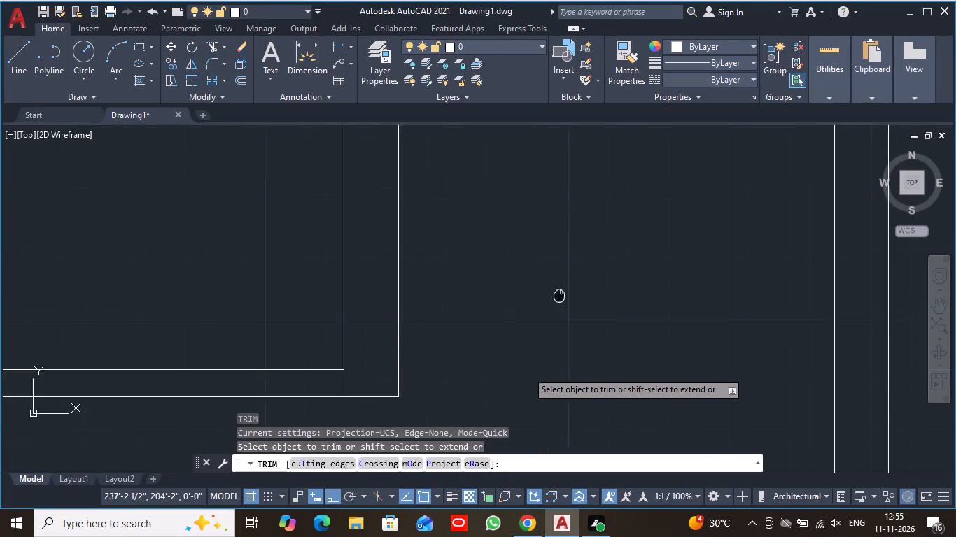
middle_drag(572, 265, 600, 207)
scroll(406, 334, up, 2)
middle_drag(395, 301, 391, 450)
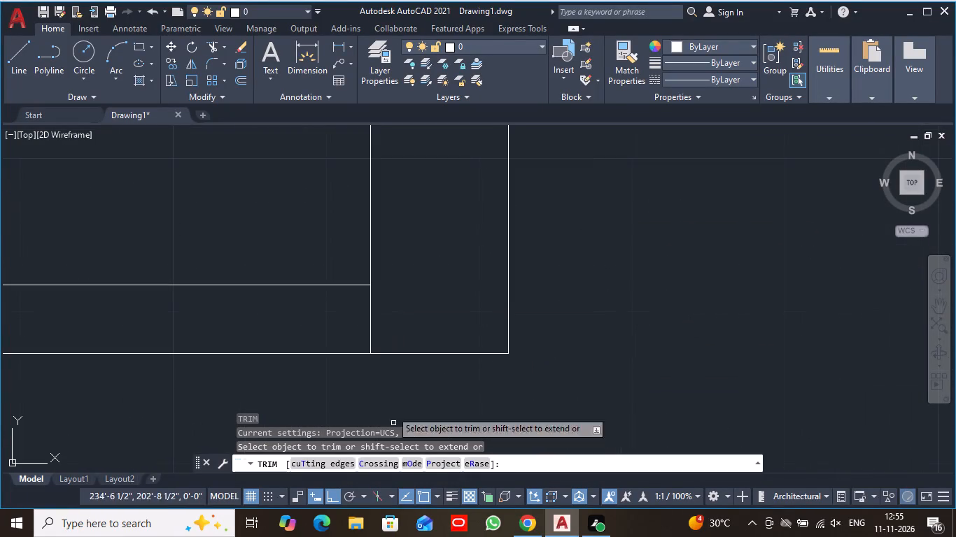
click(370, 312)
scroll(388, 306, down, 3)
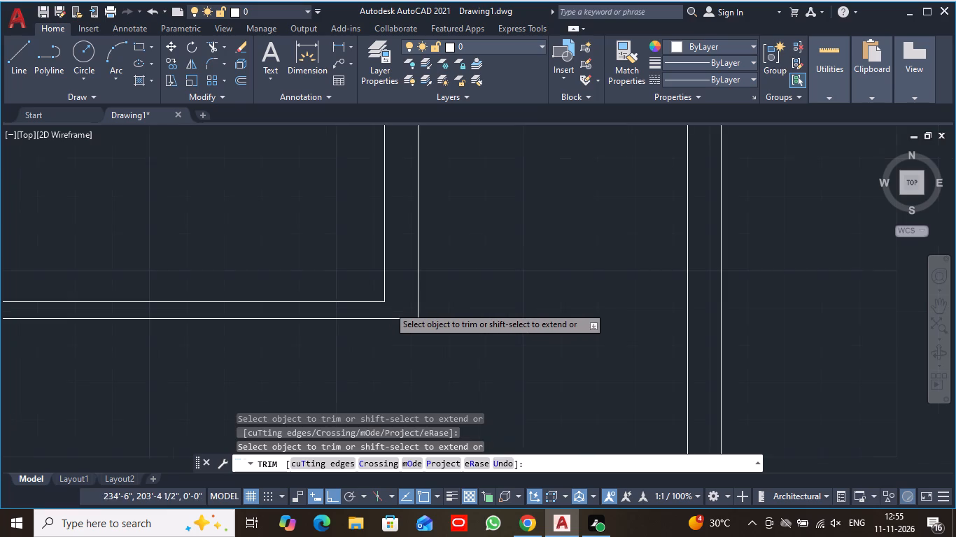
Trim the vertical partition's right line between the two lines of the horizontal partition to open their junction.
scroll(397, 306, down, 1)
middle_drag(216, 378, 573, 372)
scroll(138, 343, up, 2)
middle_drag(85, 316, 390, 455)
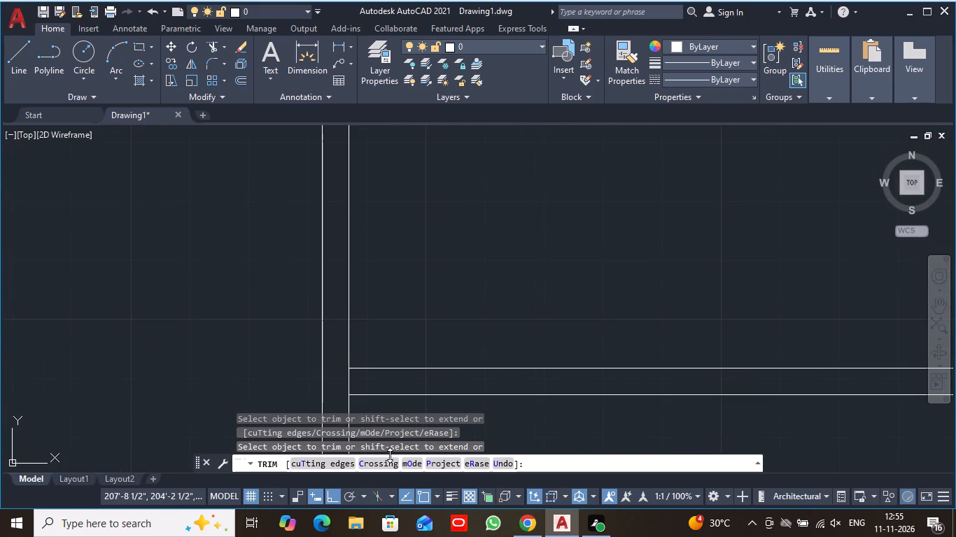
middle_drag(414, 357, 416, 265)
scroll(379, 326, up, 1)
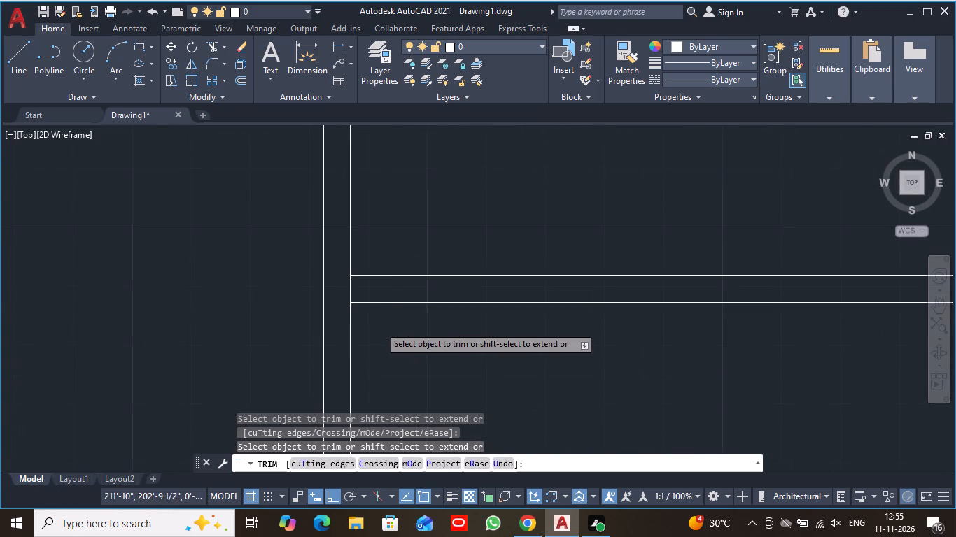
scroll(379, 326, up, 1)
middle_drag(328, 315, 379, 341)
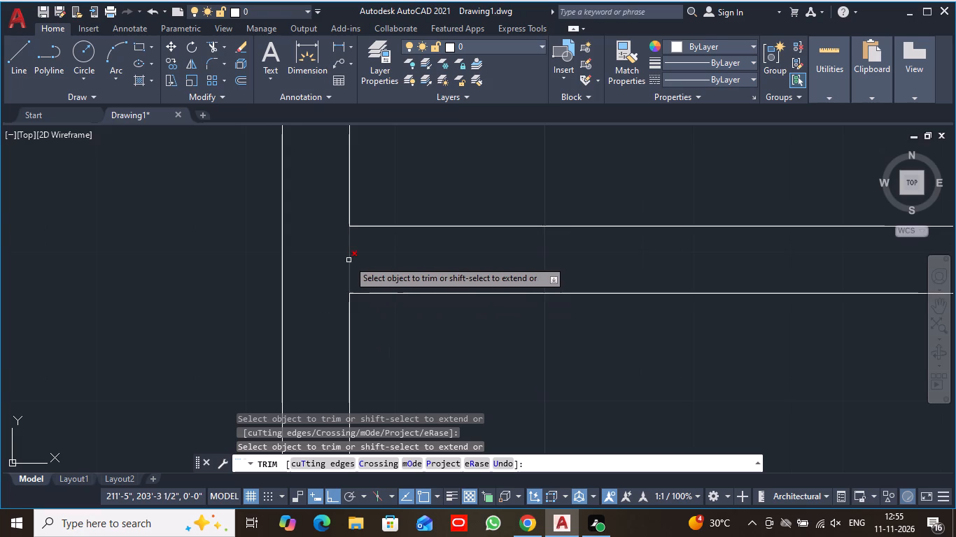
click(349, 260)
key(Escape)
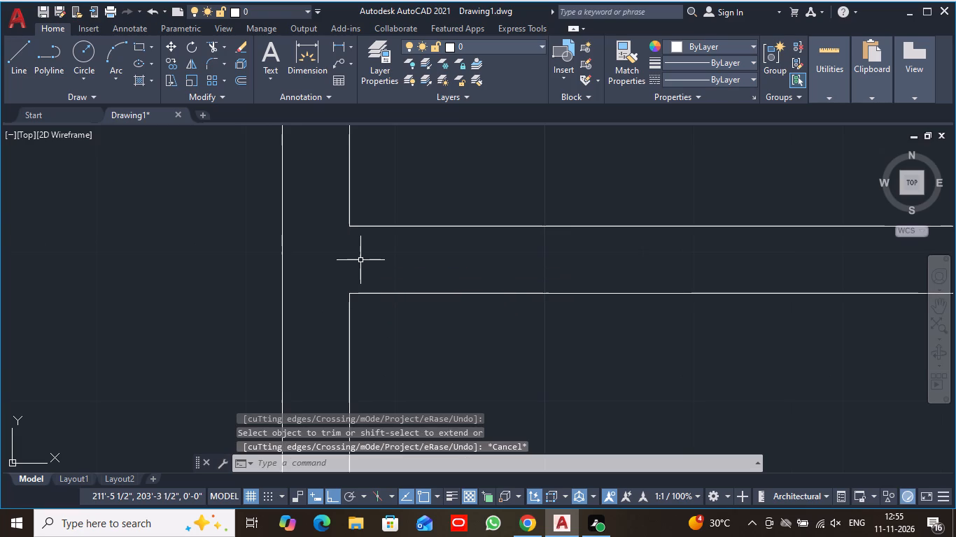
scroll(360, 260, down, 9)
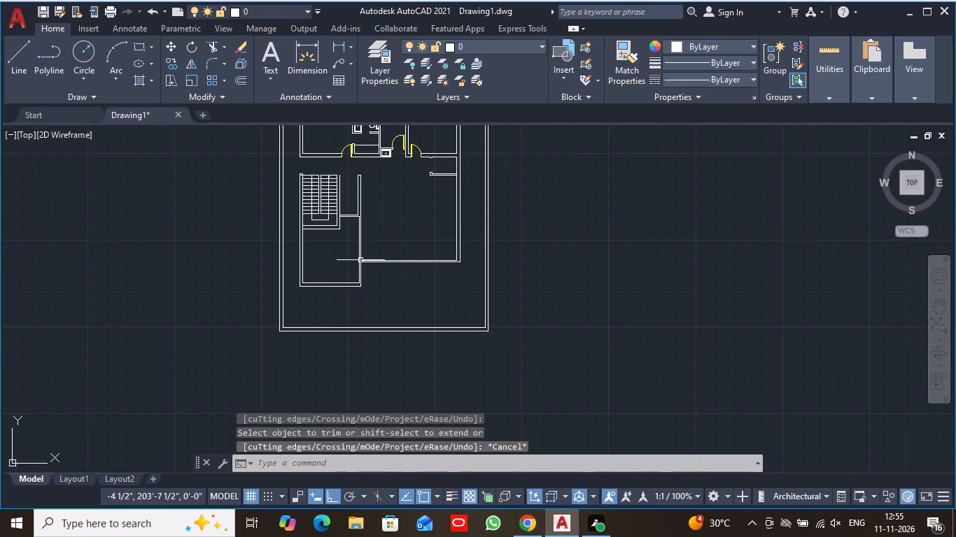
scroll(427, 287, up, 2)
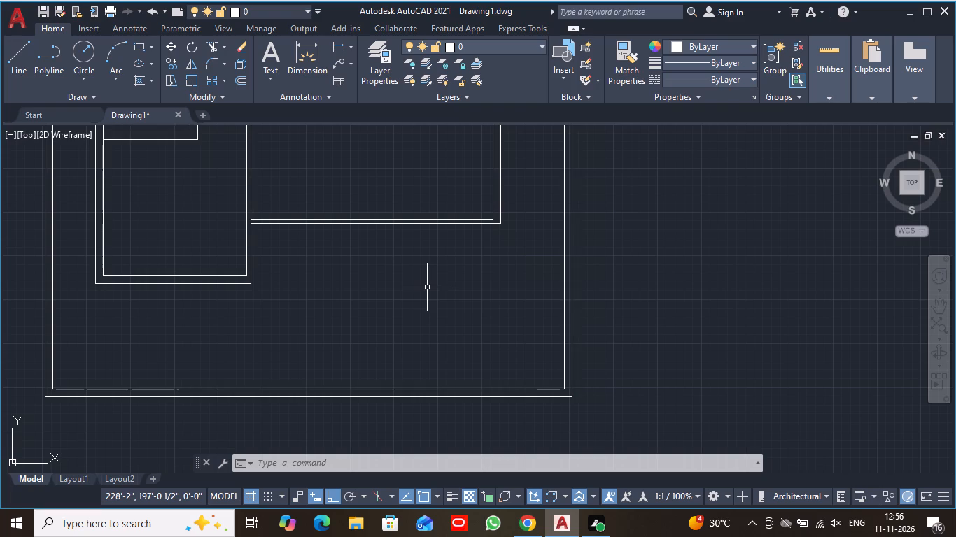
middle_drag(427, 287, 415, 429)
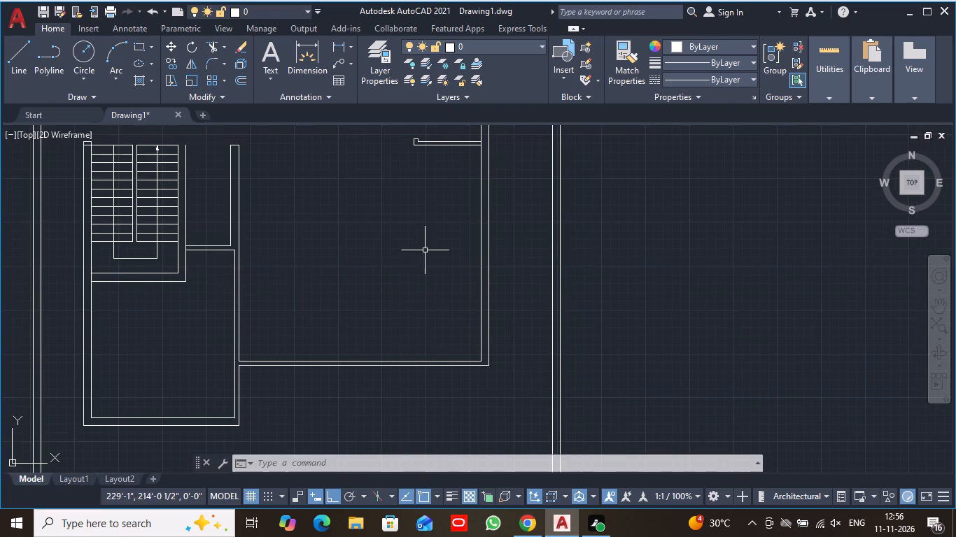
Offset the lower line of the short partition attached to the right exterior wall 10' downward.
middle_drag(428, 229, 421, 279)
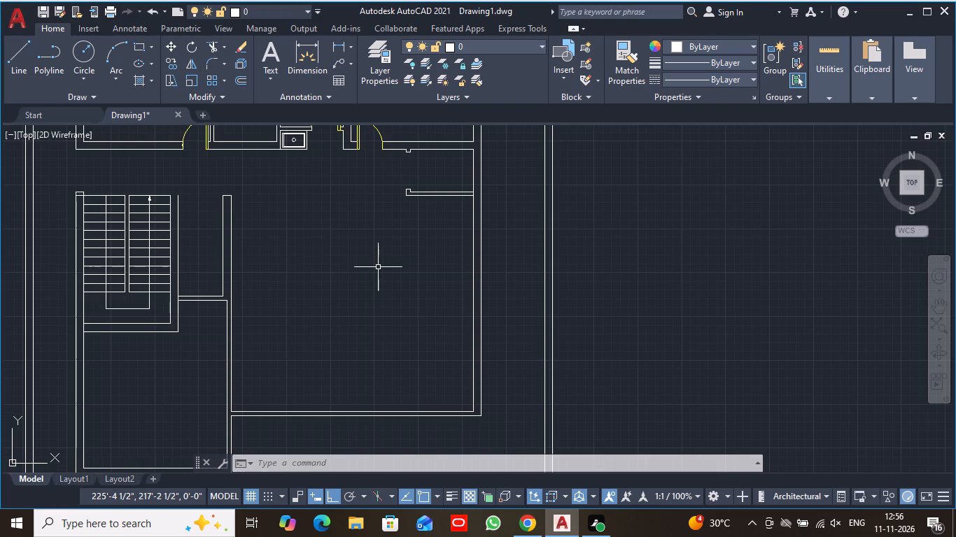
click(237, 78)
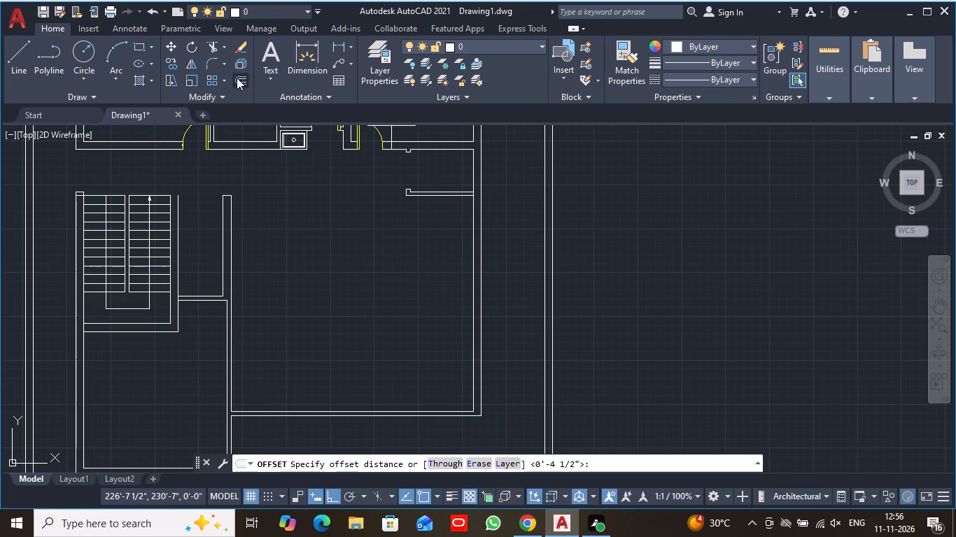
text(10)
key(apostrophe)
key(Return)
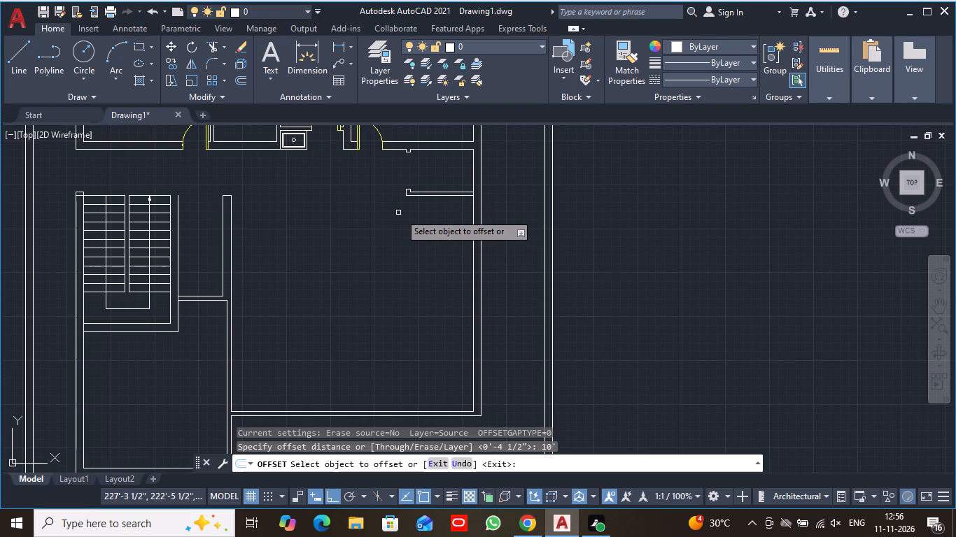
scroll(428, 218, up, 1)
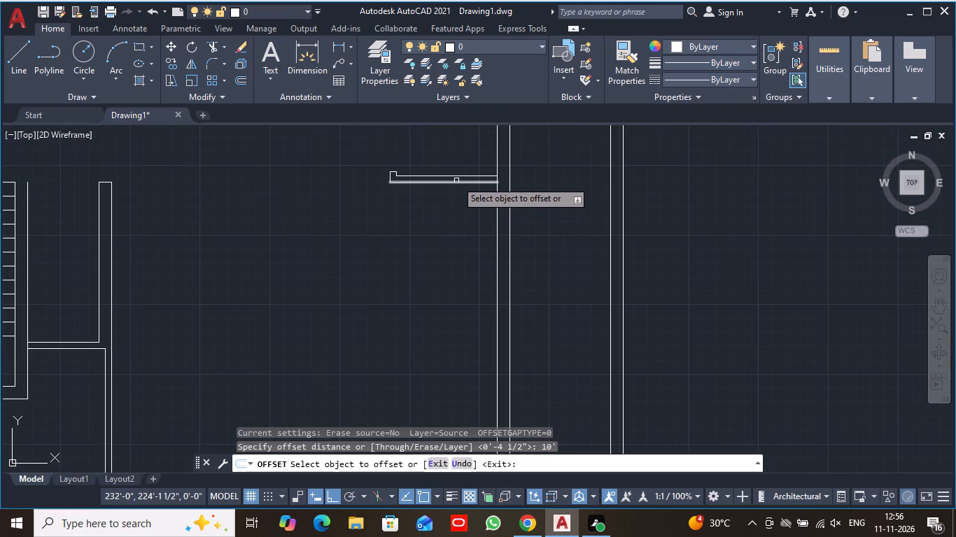
click(456, 183)
click(433, 237)
scroll(435, 238, down, 2)
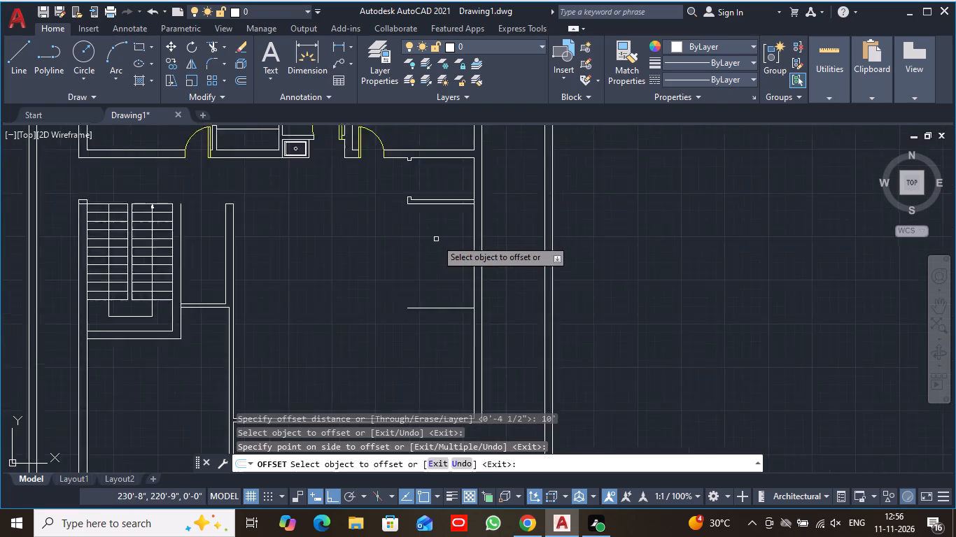
scroll(436, 239, down, 1)
key(Escape)
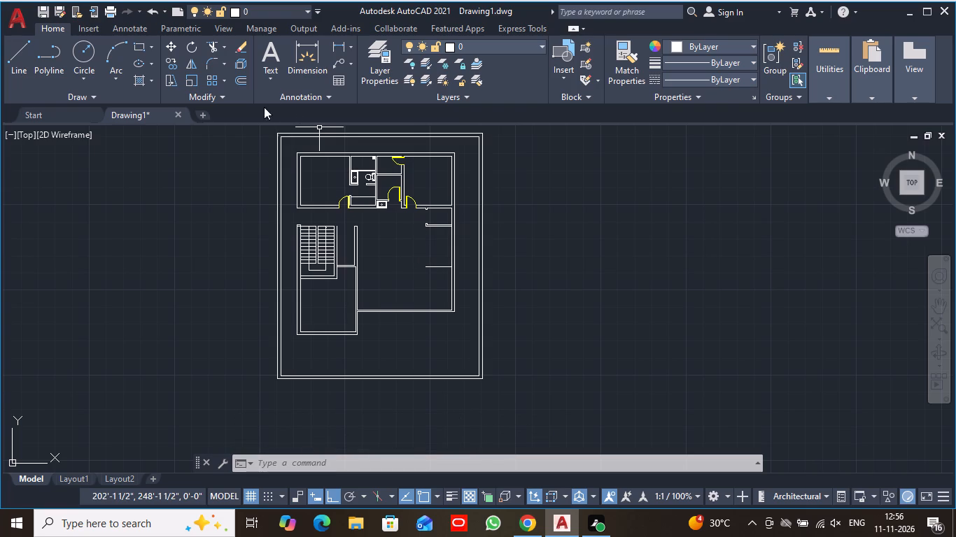
Offset the newly made horizontal line 4.5" downward to give the second short partition its thickness.
click(244, 83)
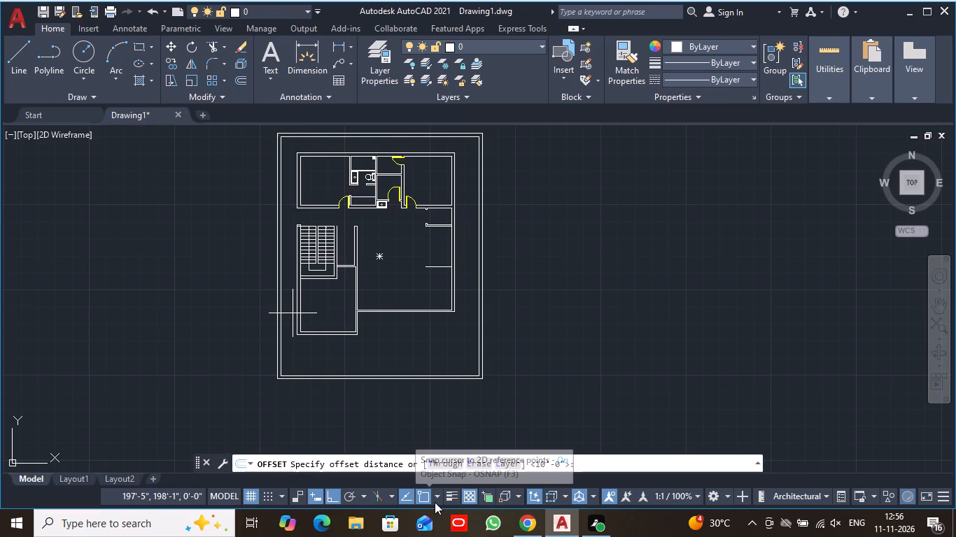
key(4)
text(.5)
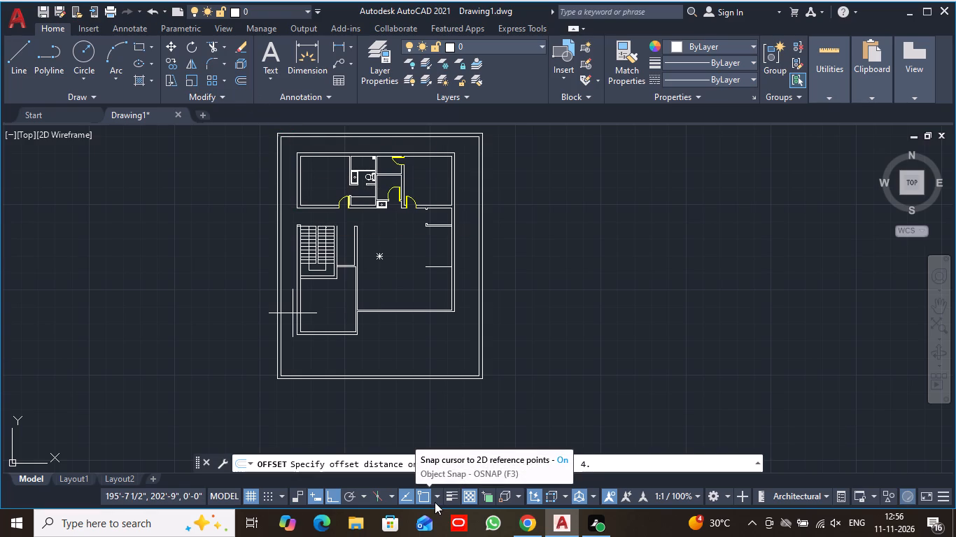
key(shift+quotedbl)
key(Return)
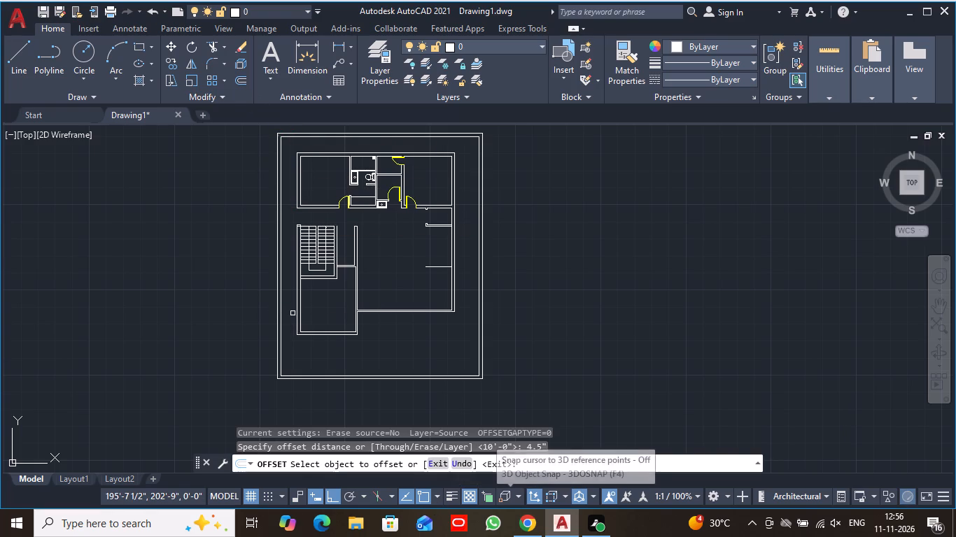
scroll(481, 335, up, 2)
middle_drag(370, 233, 359, 273)
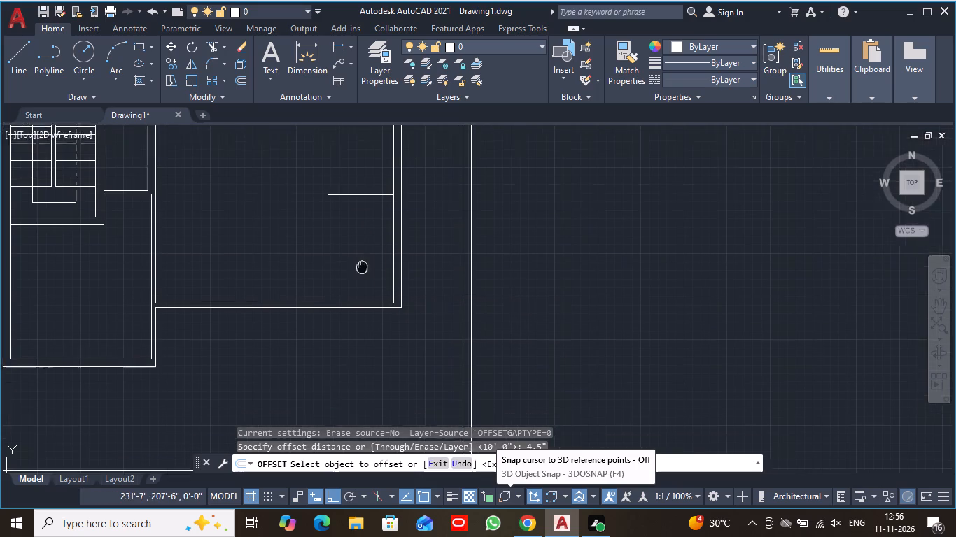
middle_drag(359, 273, 356, 279)
click(358, 212)
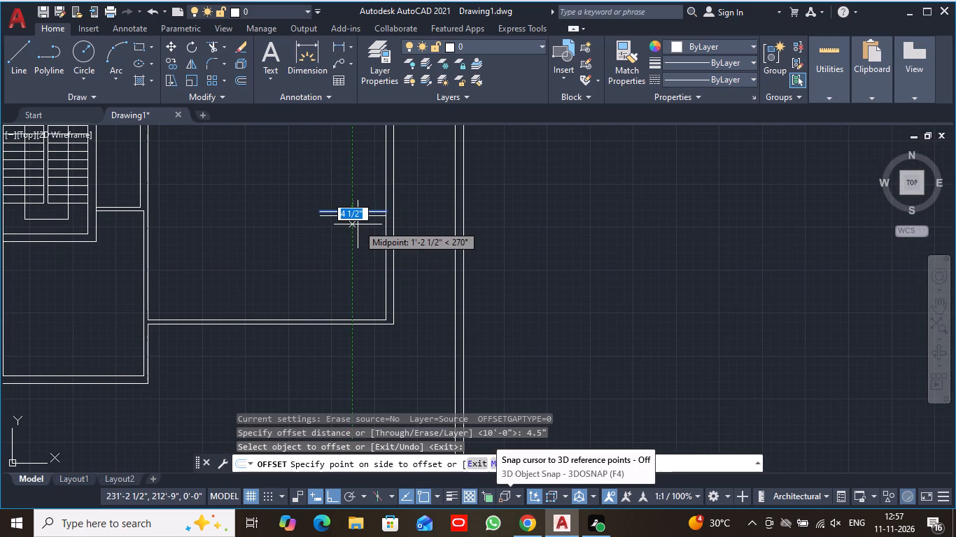
click(358, 224)
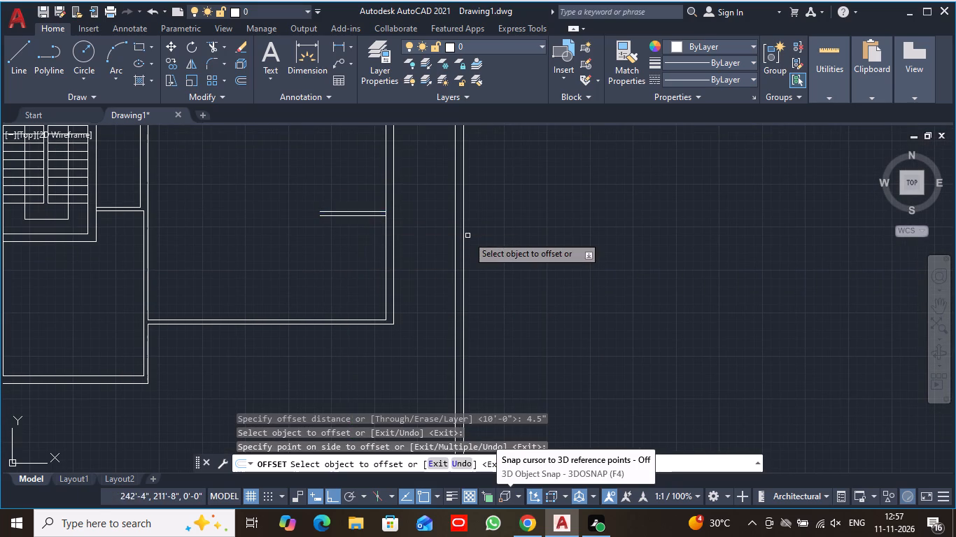
scroll(468, 236, down, 1)
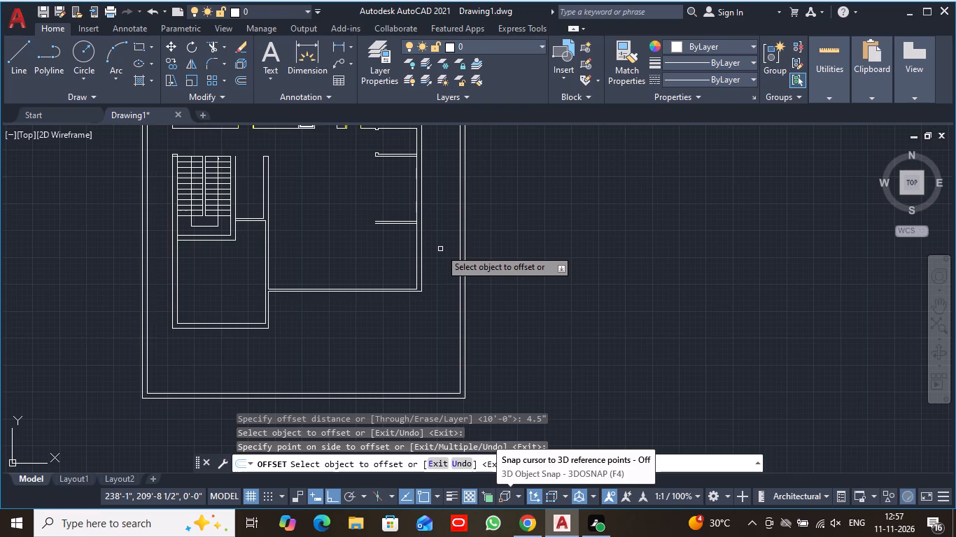
key(Escape)
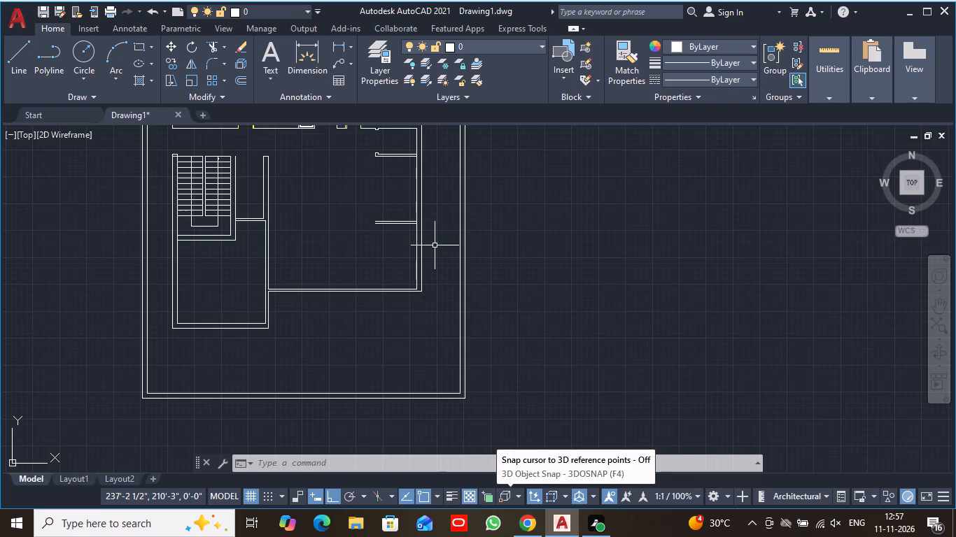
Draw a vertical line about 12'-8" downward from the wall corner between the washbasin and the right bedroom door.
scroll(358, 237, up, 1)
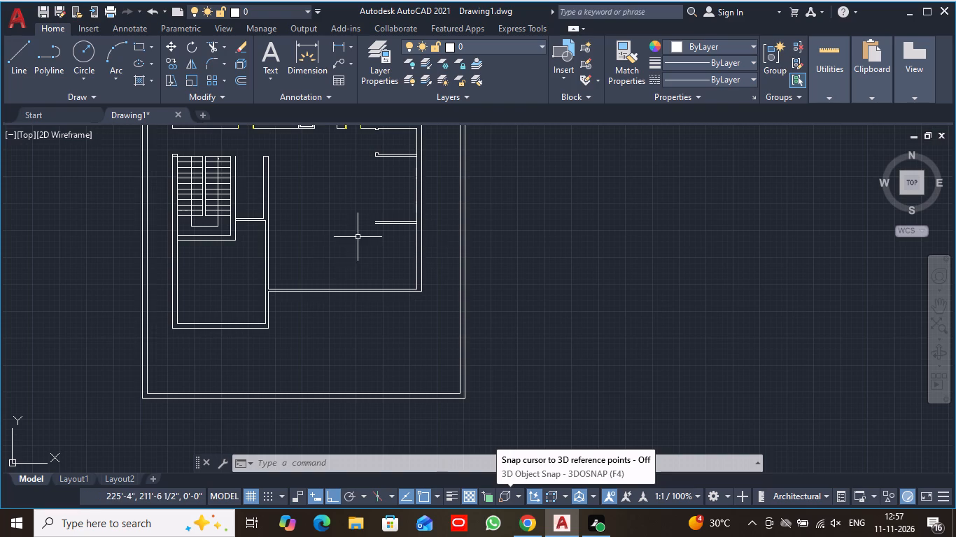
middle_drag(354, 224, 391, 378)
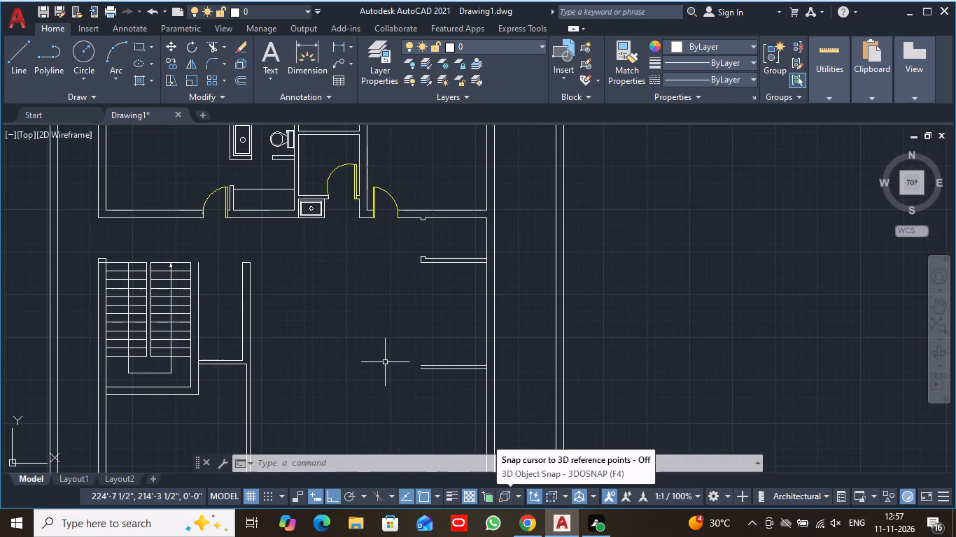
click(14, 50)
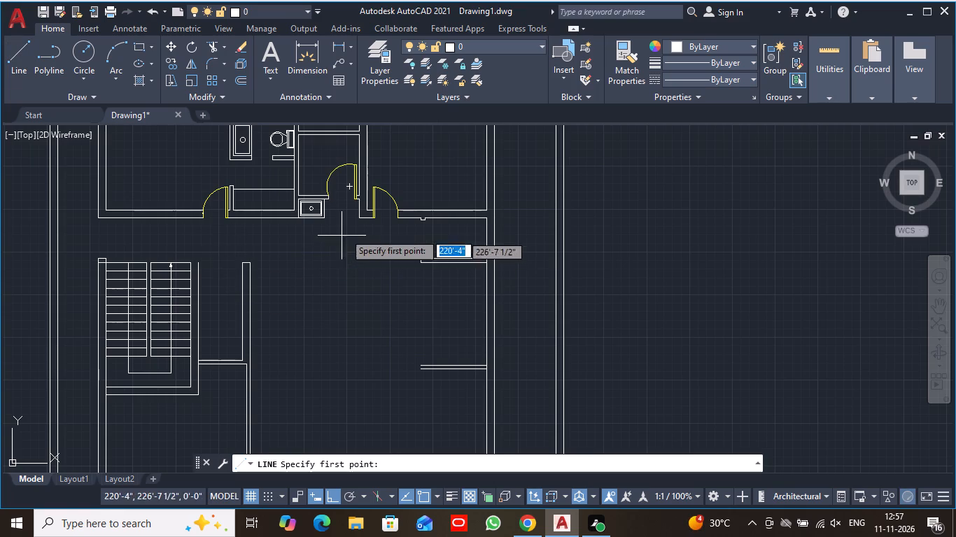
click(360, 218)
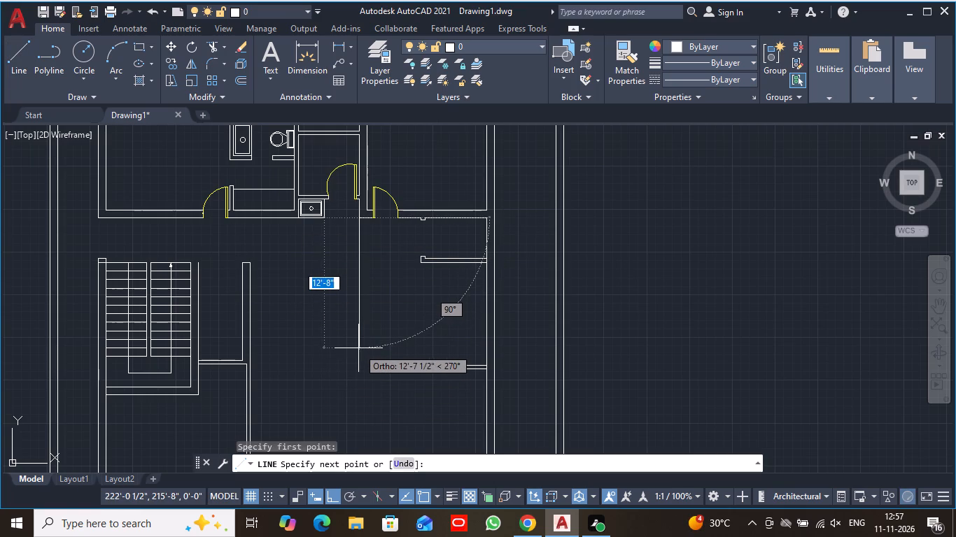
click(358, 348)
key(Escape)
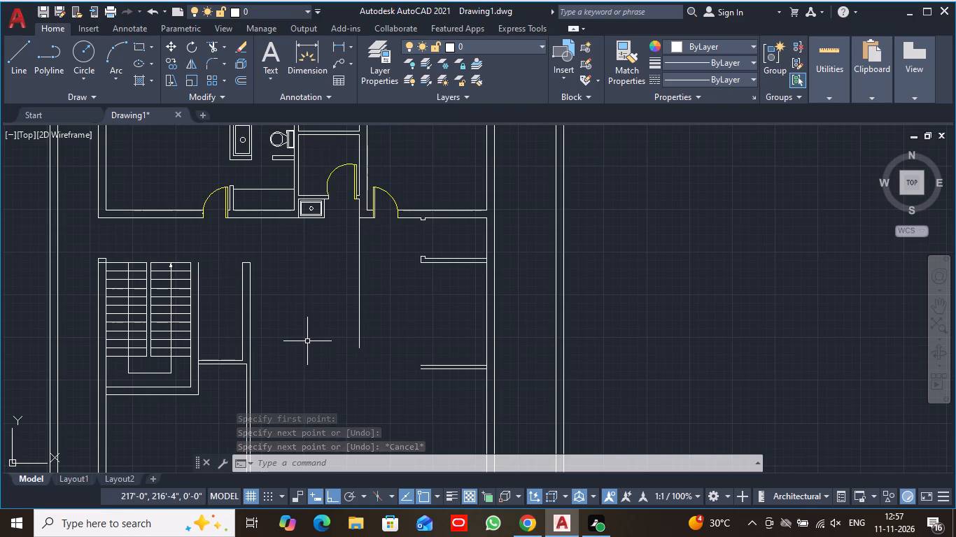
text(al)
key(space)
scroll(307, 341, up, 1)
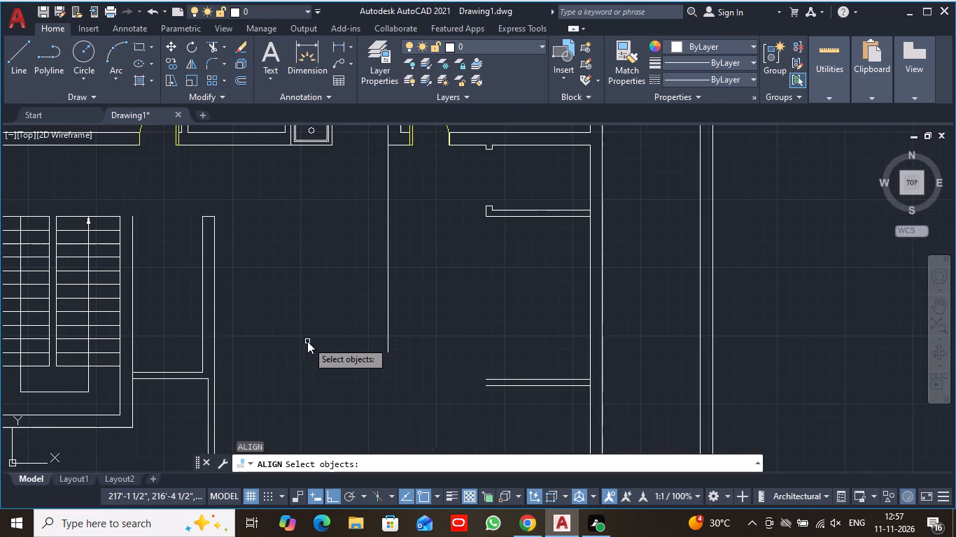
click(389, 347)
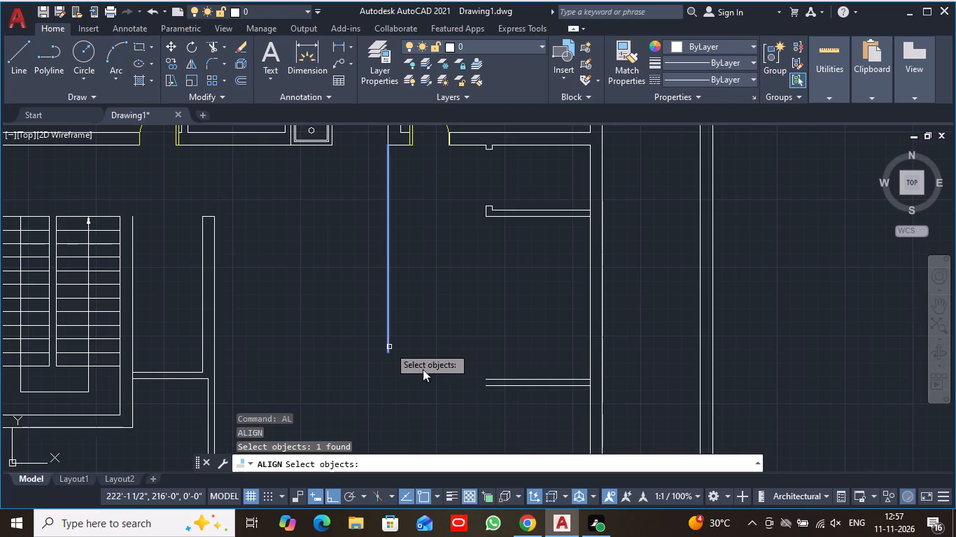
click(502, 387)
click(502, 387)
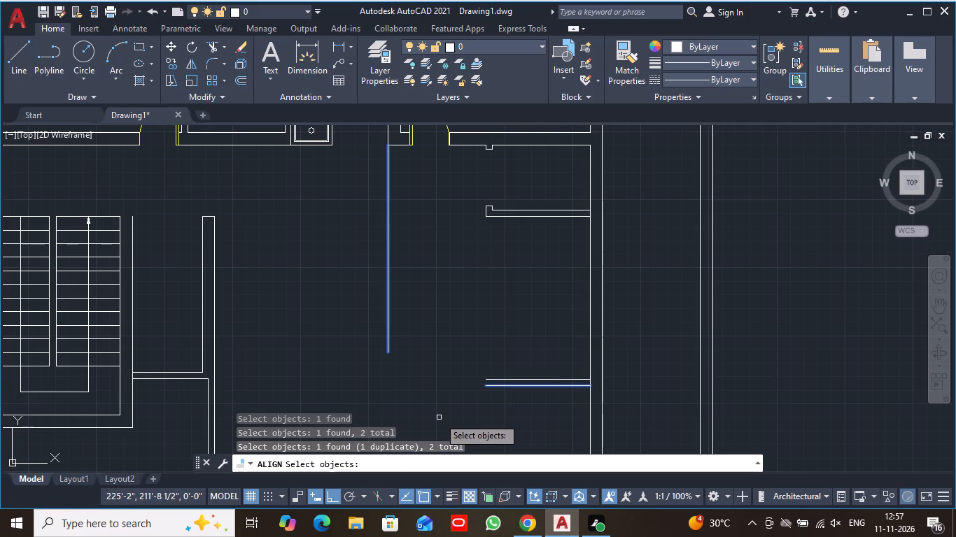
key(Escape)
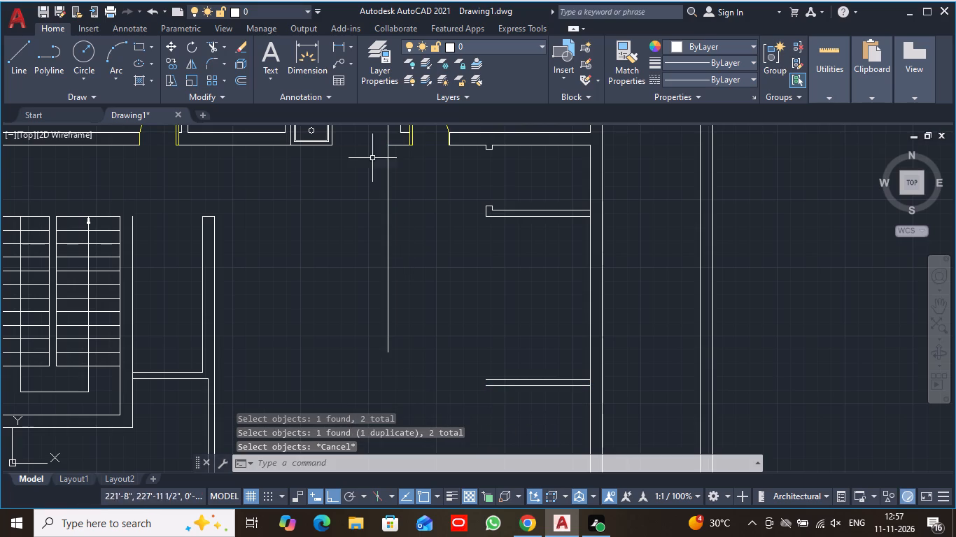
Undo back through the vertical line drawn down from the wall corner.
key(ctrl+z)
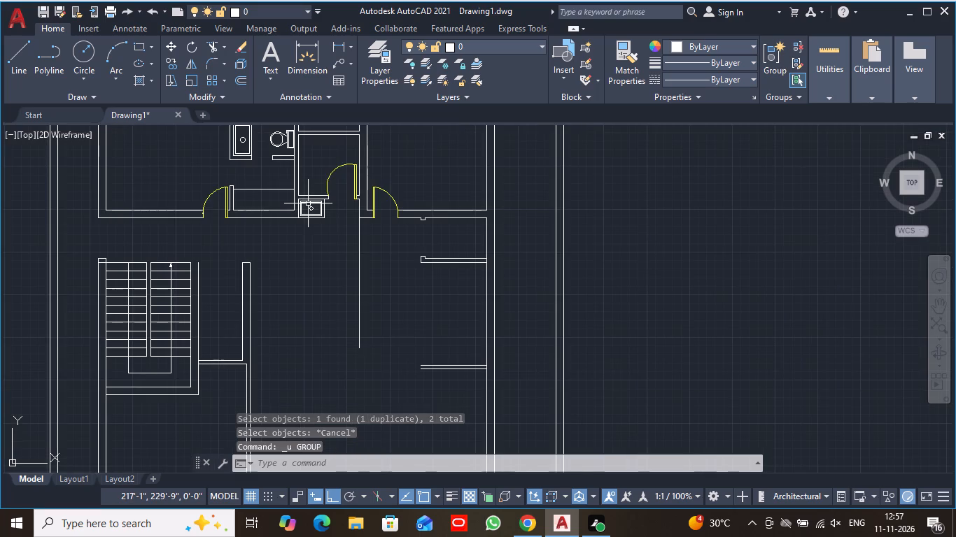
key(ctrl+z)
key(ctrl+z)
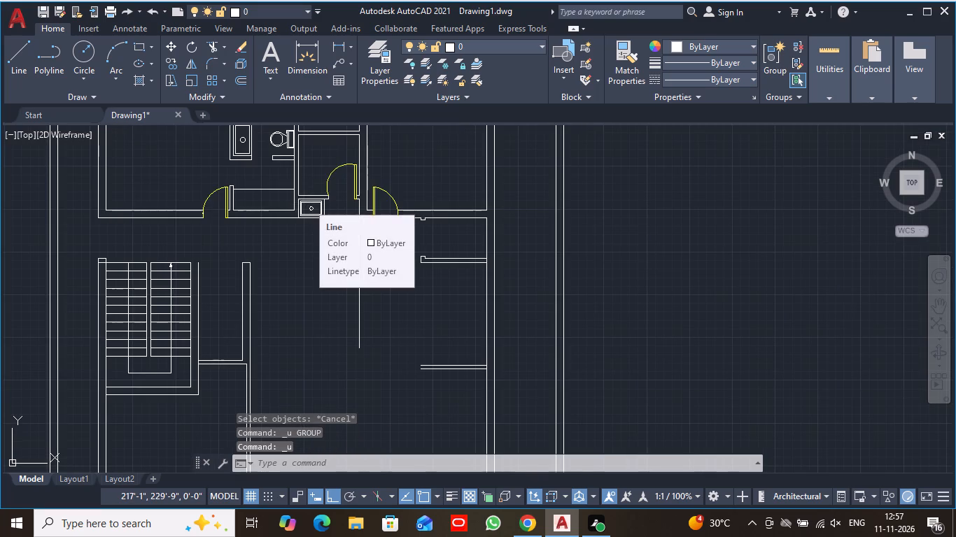
Draw a vertical line from the wall corner beside the right bedroom door down to just below the level of the new short partition.
click(22, 61)
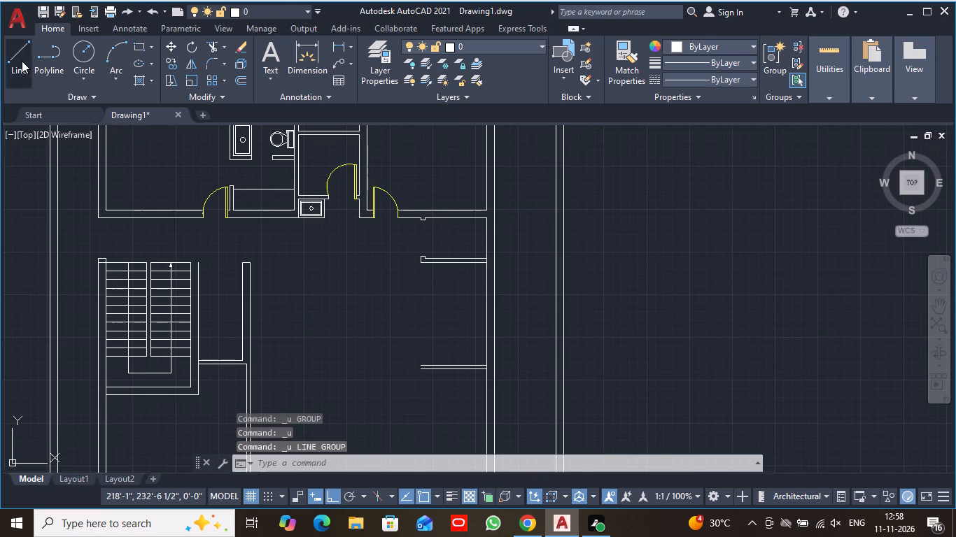
scroll(384, 279, up, 1)
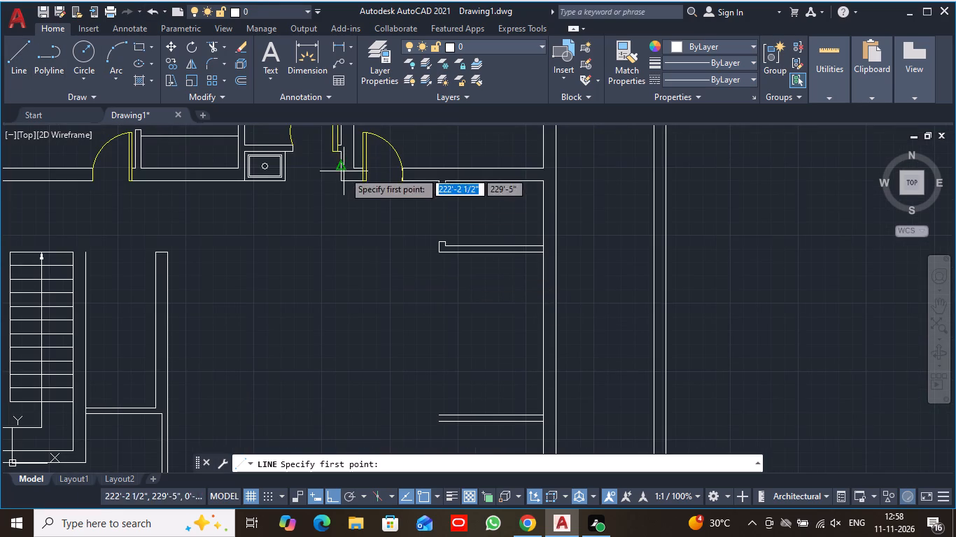
click(342, 181)
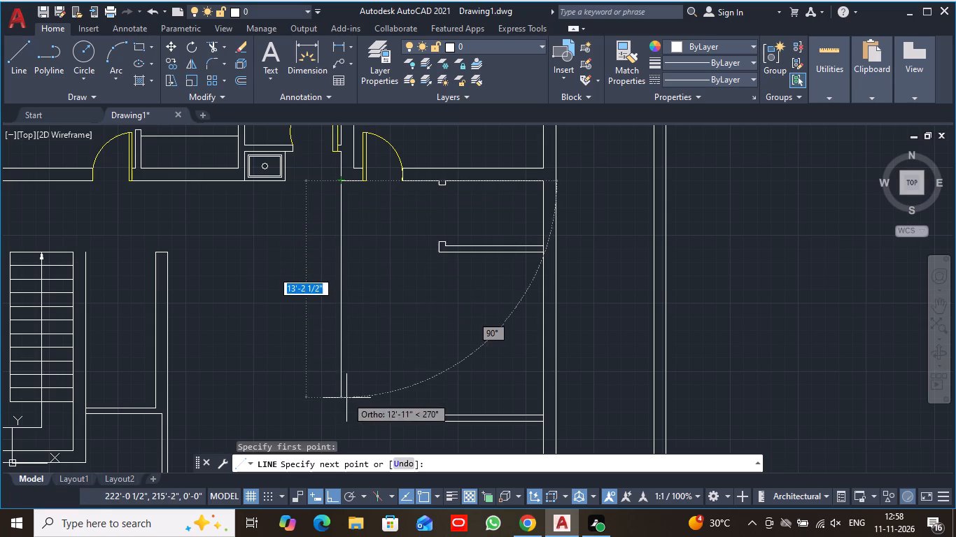
click(347, 435)
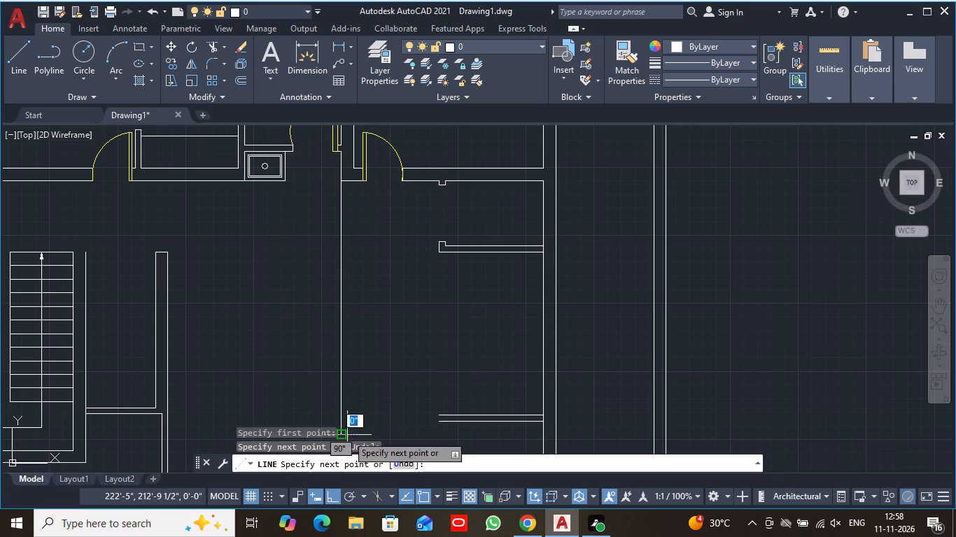
key(Escape)
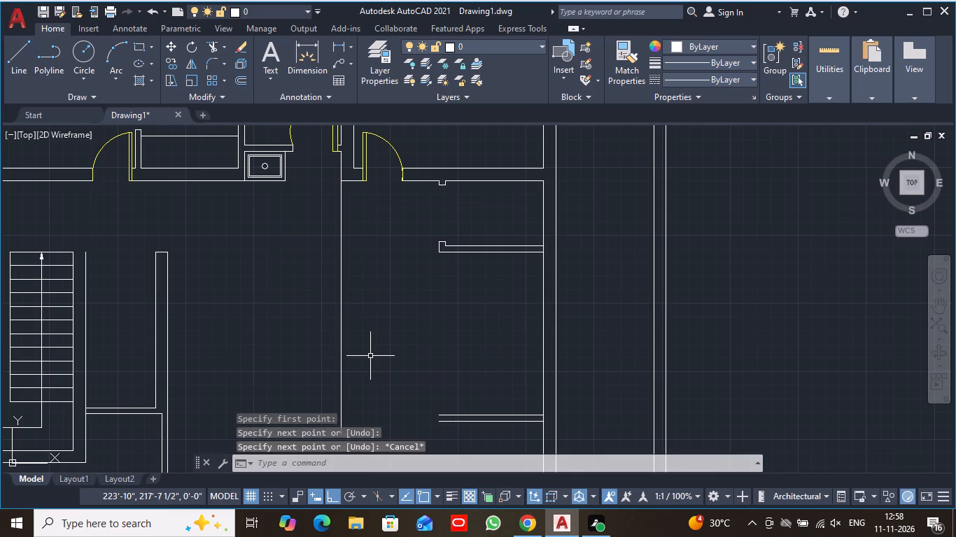
Extend the lower line of the new short partition to the new vertical line.
middle_drag(370, 356, 361, 173)
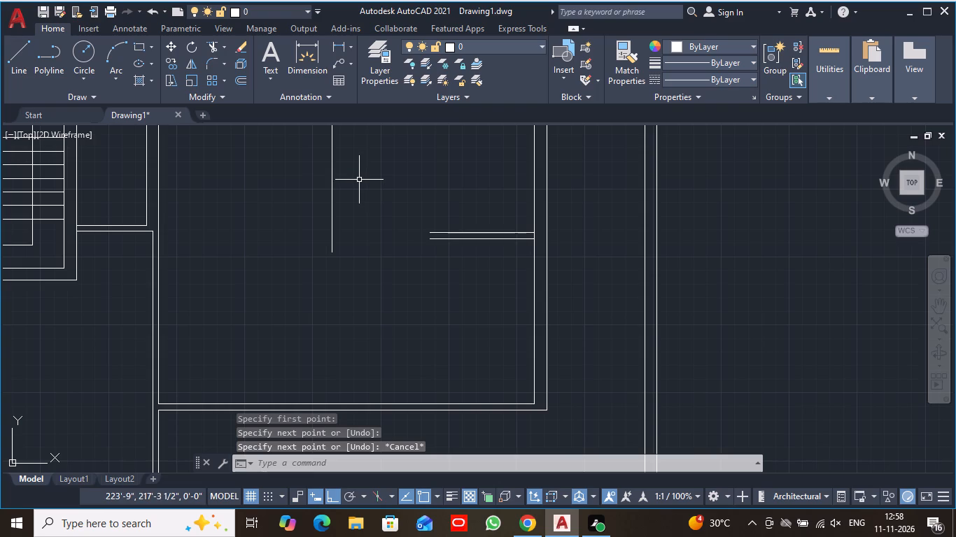
text(ex)
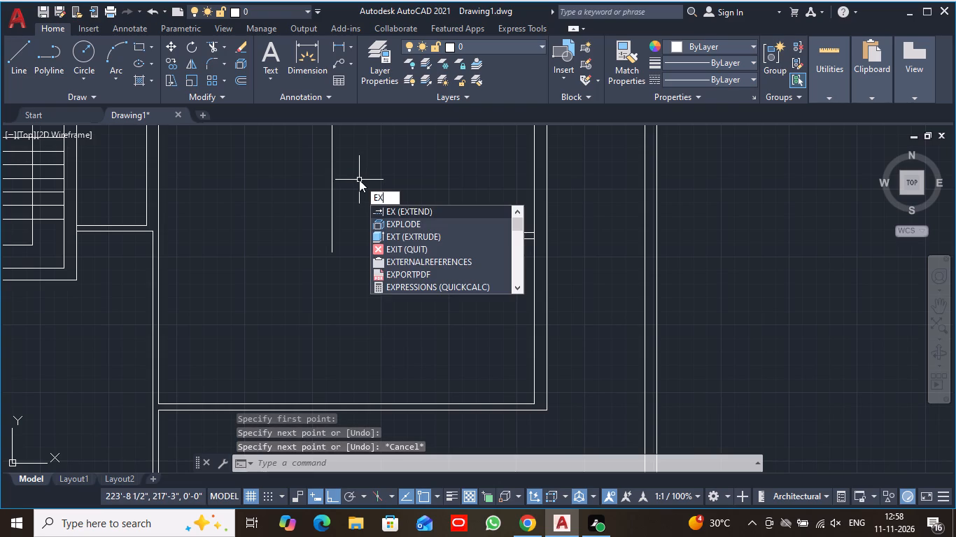
click(437, 210)
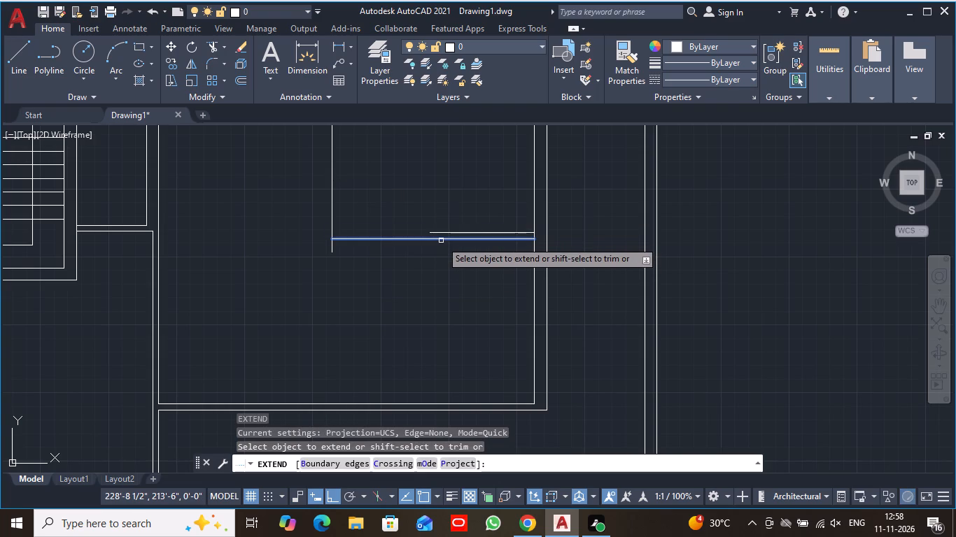
click(441, 241)
key(Escape)
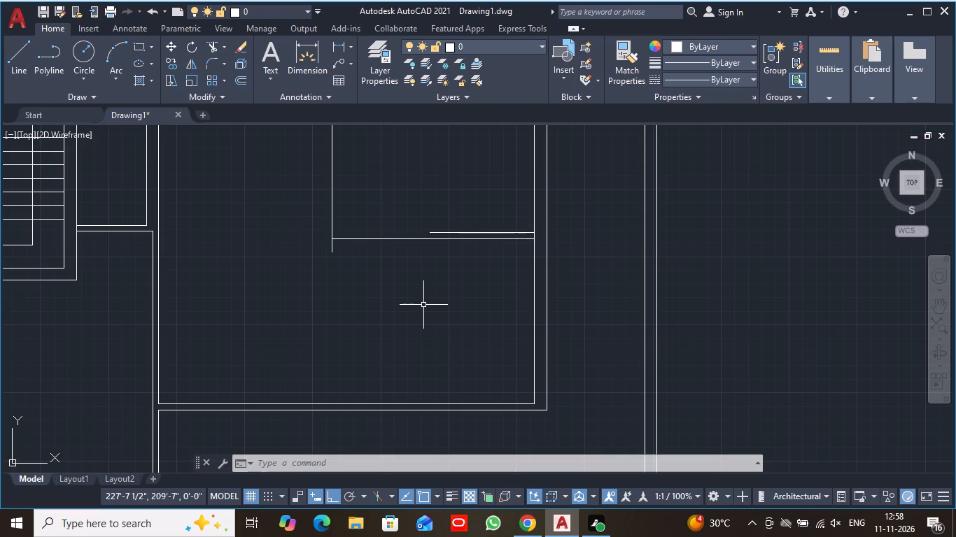
scroll(423, 306, down, 1)
middle_drag(429, 317, 438, 410)
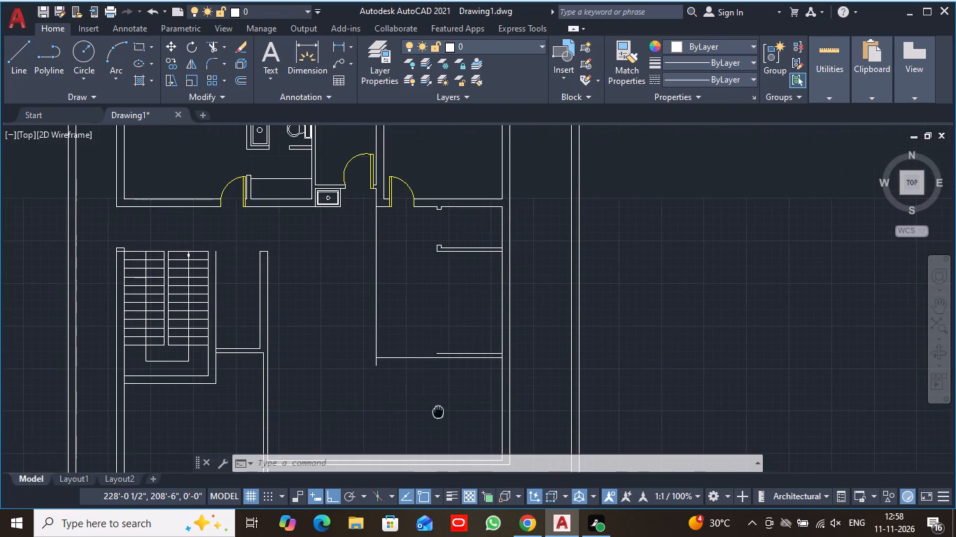
Offset the new vertical line beside the right bedroom door 9" to the right to form the wall's second face.
click(239, 80)
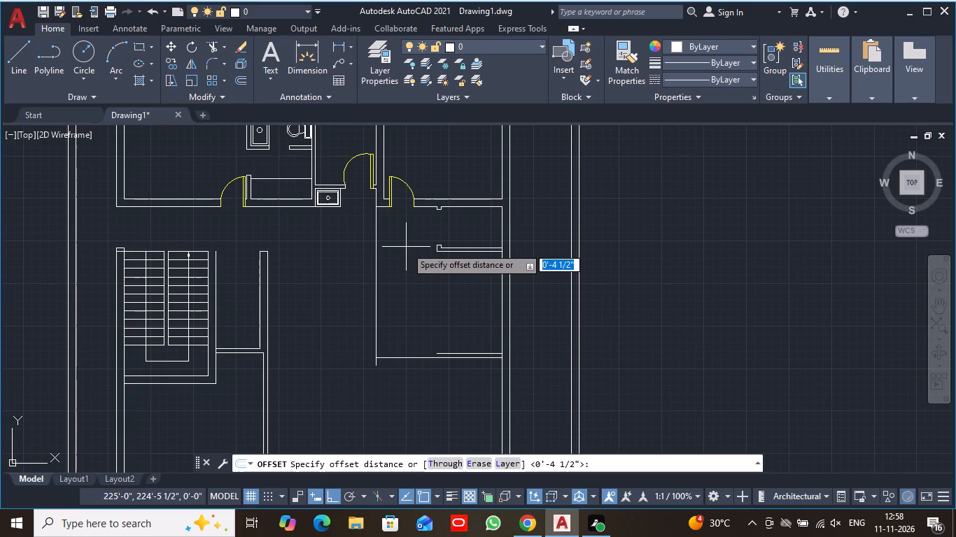
key(9)
key(shift+quotedbl)
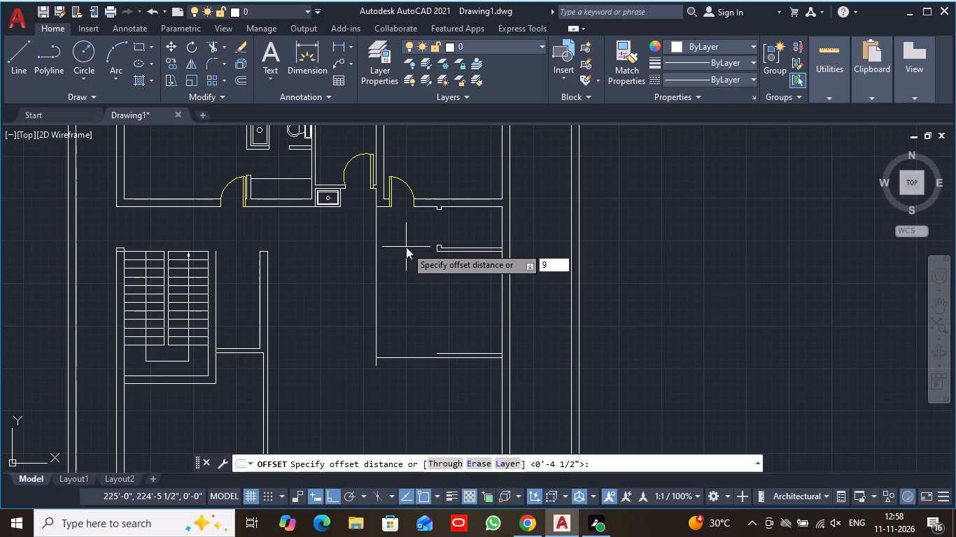
key(Return)
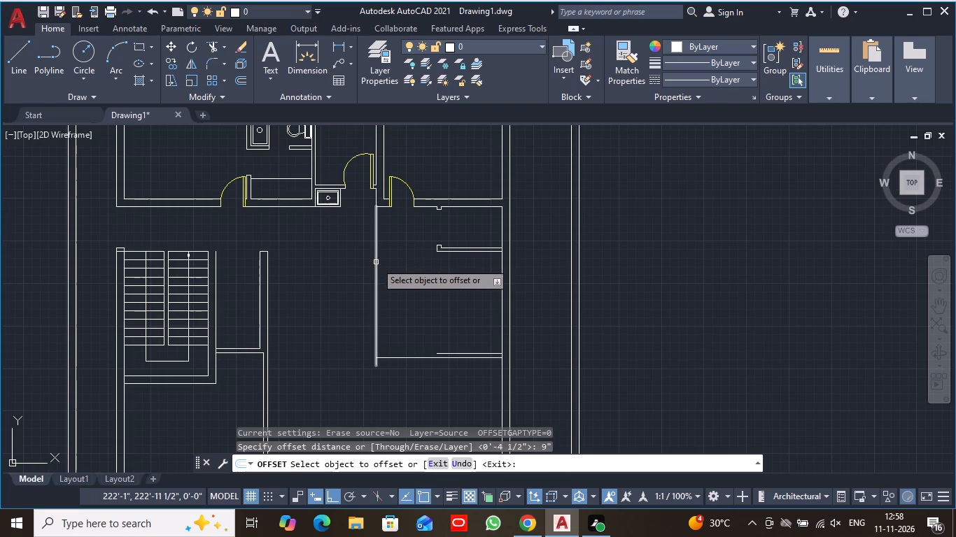
click(376, 262)
click(387, 263)
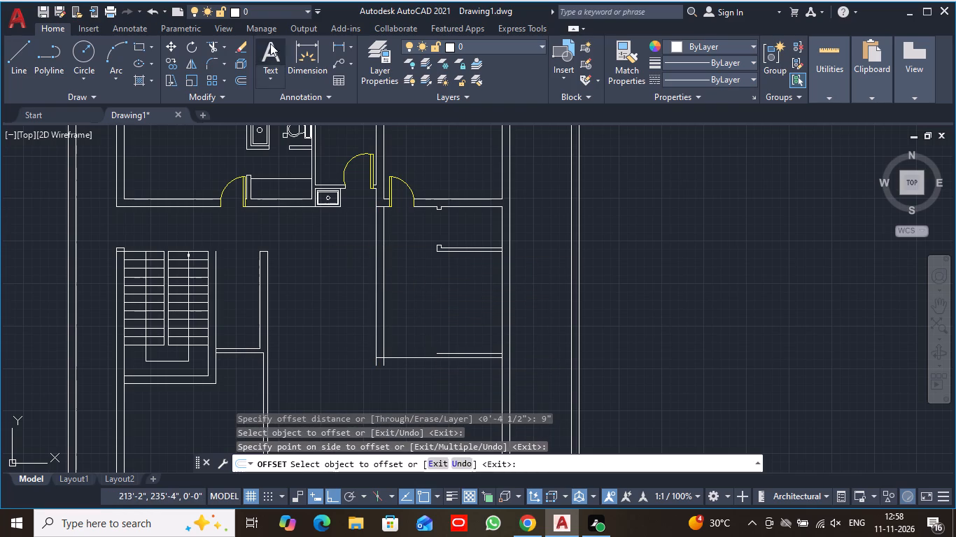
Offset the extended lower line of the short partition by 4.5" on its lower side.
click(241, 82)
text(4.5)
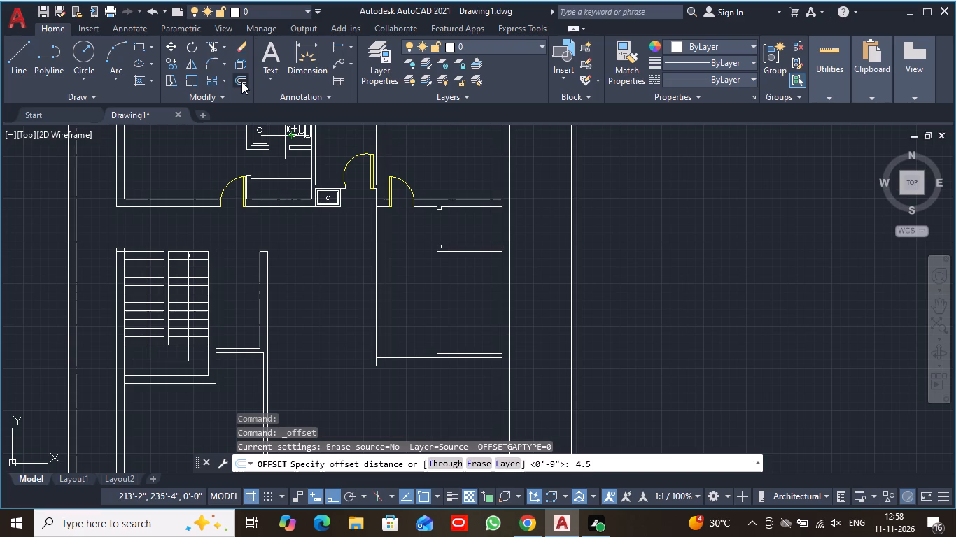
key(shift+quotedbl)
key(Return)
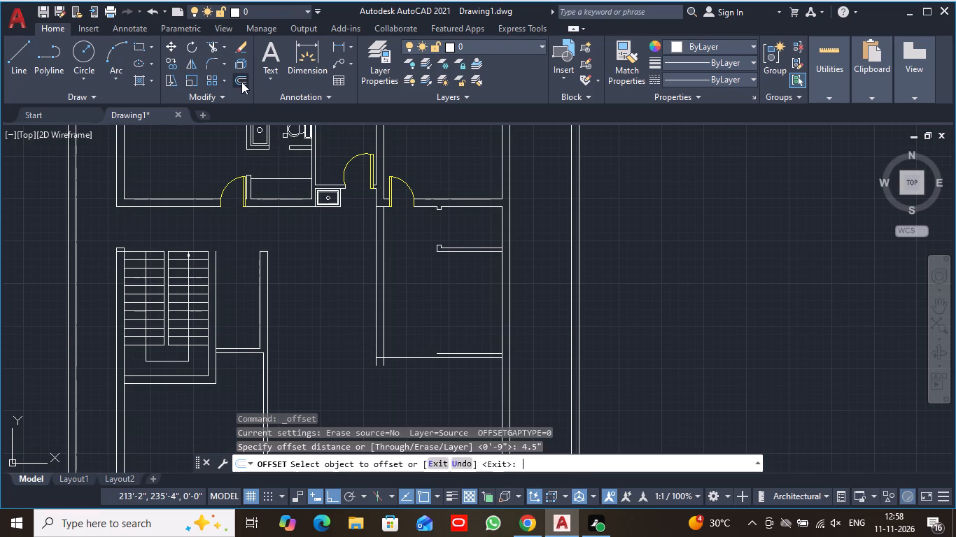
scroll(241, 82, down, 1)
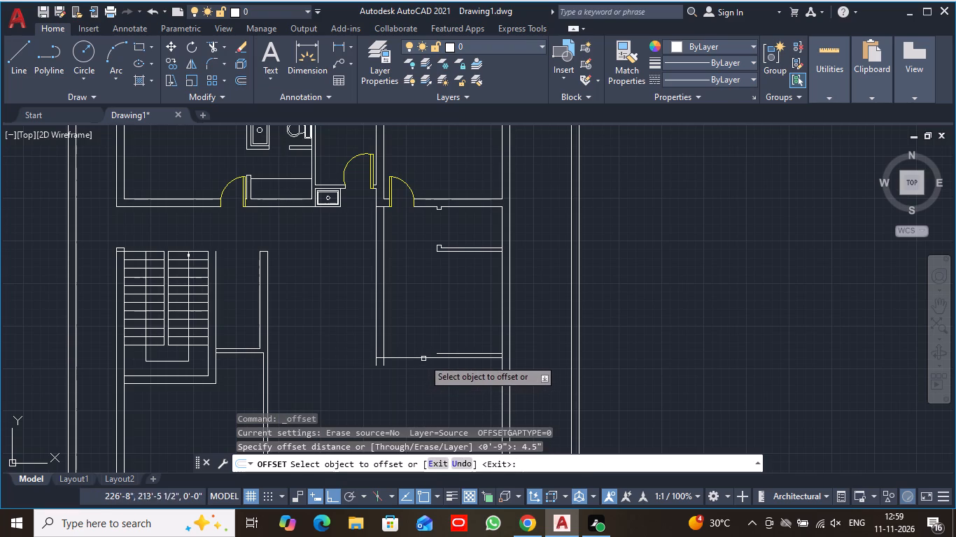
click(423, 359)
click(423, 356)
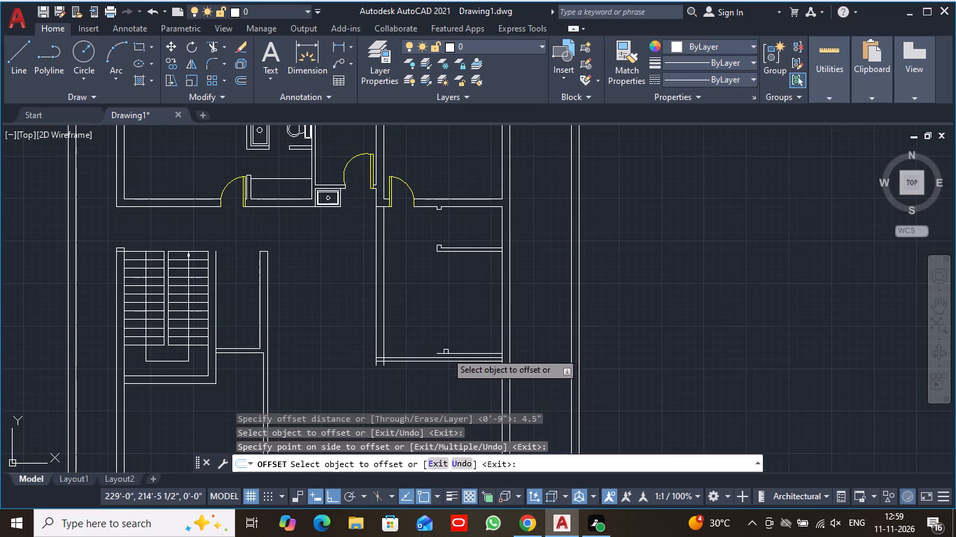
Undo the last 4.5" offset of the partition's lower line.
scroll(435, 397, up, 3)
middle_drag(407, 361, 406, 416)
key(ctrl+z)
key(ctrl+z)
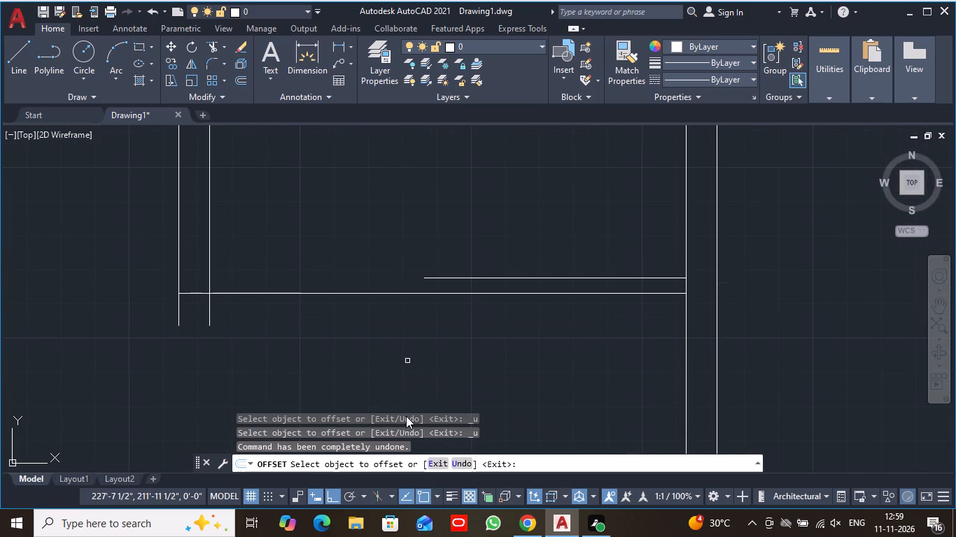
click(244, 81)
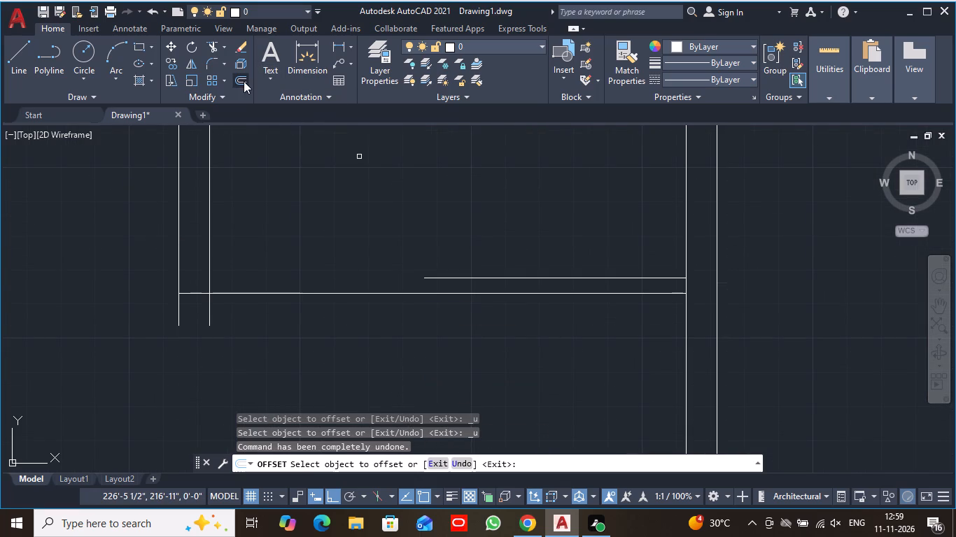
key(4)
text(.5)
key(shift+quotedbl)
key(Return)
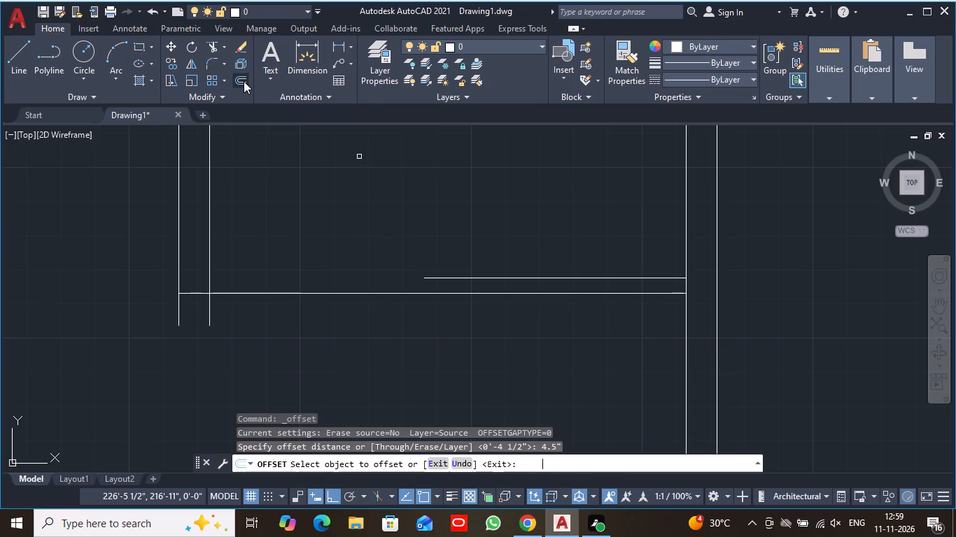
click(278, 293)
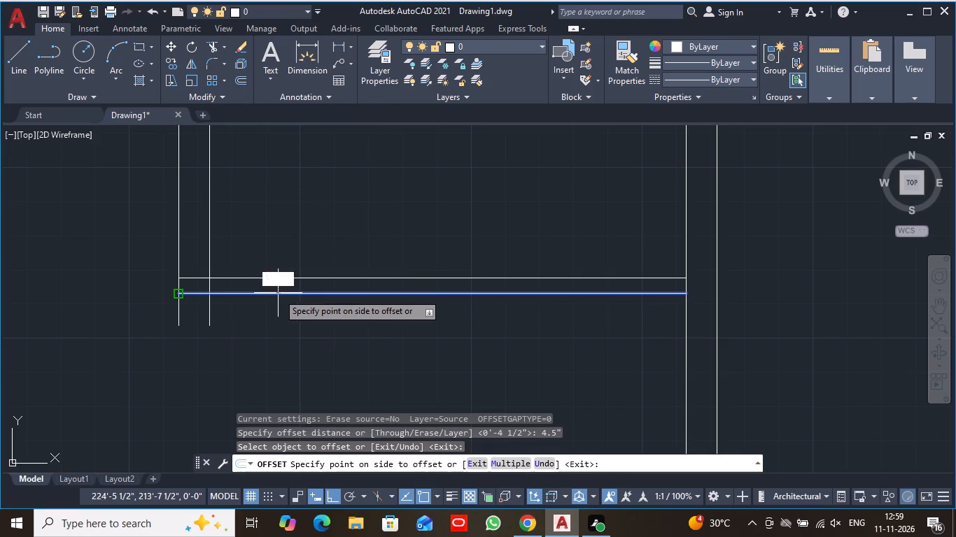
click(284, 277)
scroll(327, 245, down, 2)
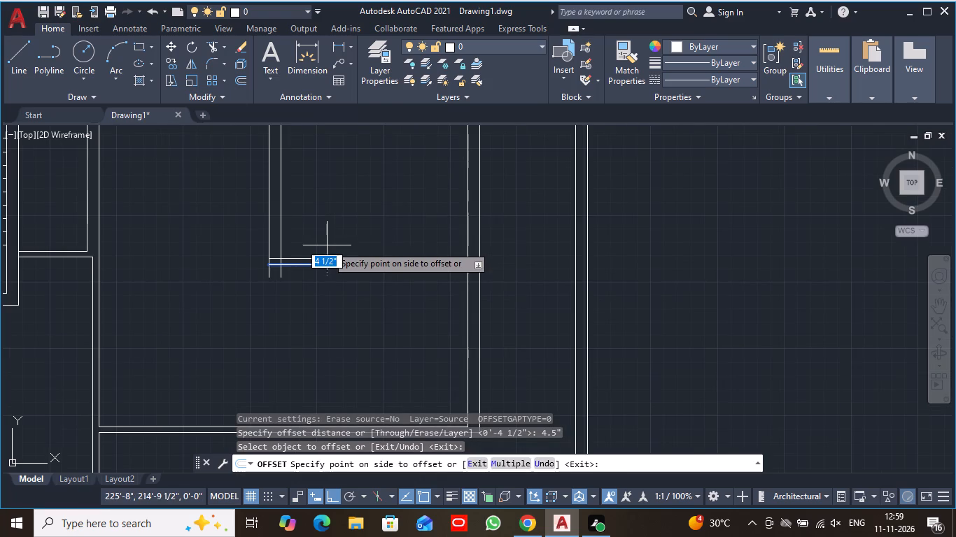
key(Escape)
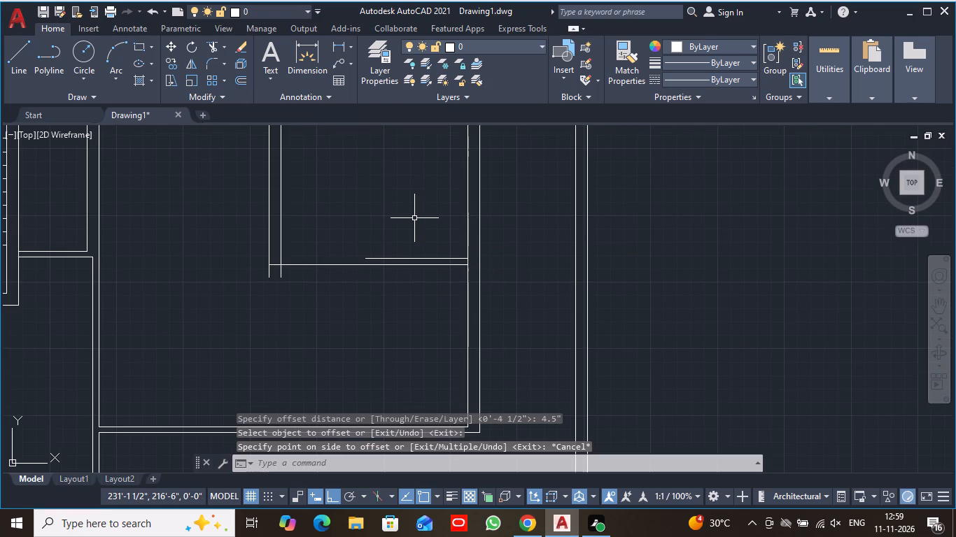
Offset the partition's extended lower line 4.5" upward so the upper face reaches the new vertical wall.
click(234, 73)
key(4)
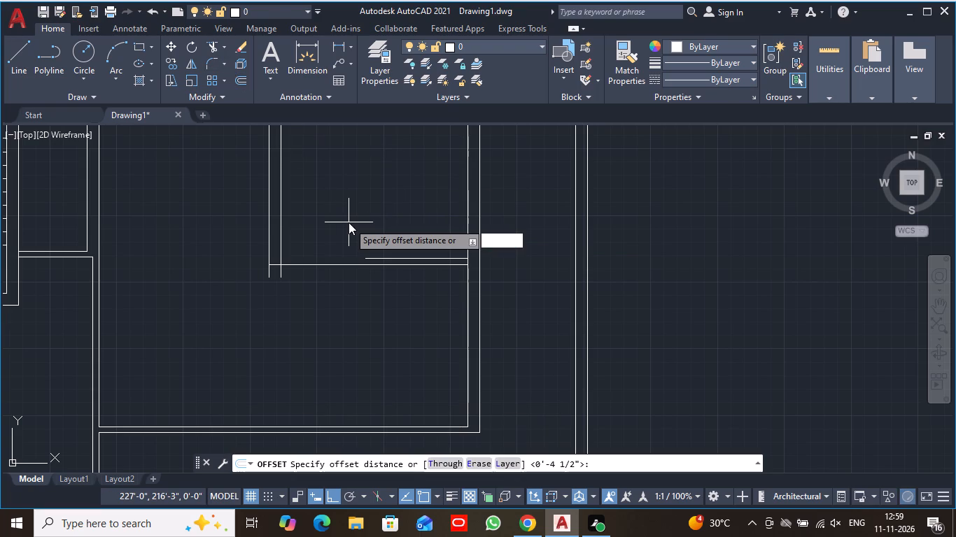
text(.5)
key(shift+quotedbl)
key(Return)
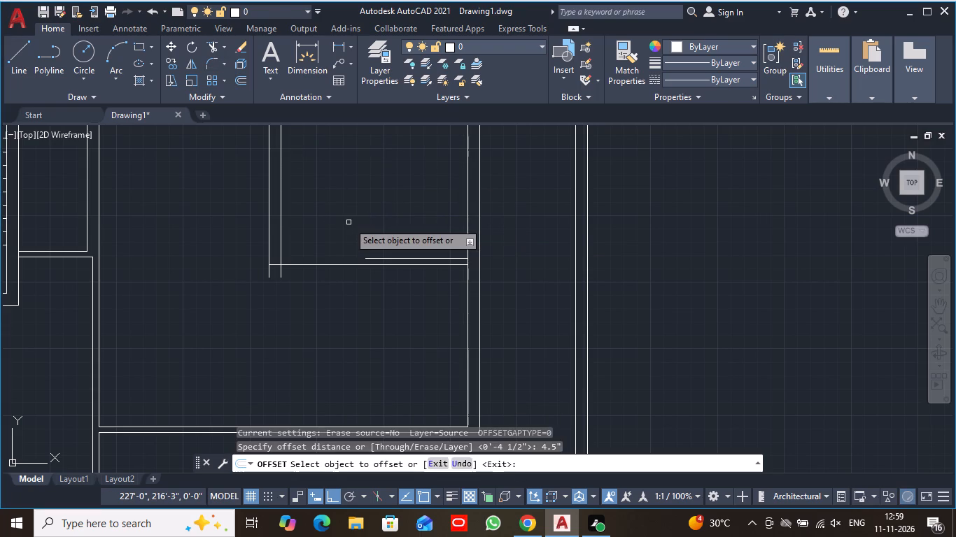
click(338, 264)
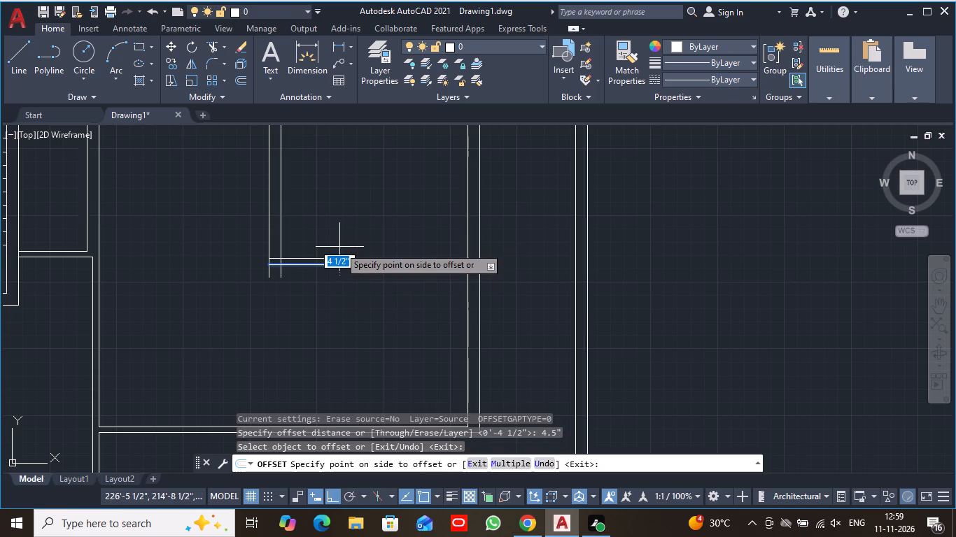
click(339, 247)
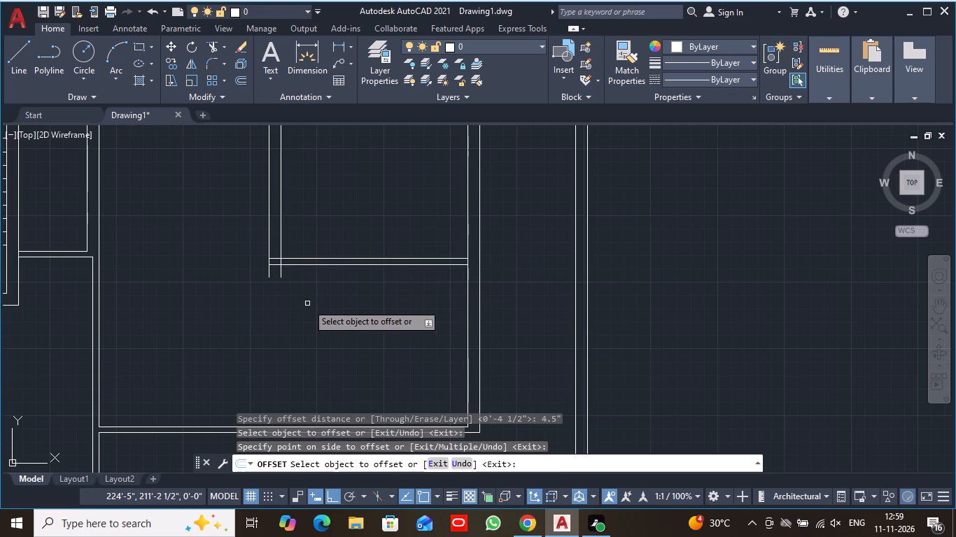
scroll(307, 303, down, 1)
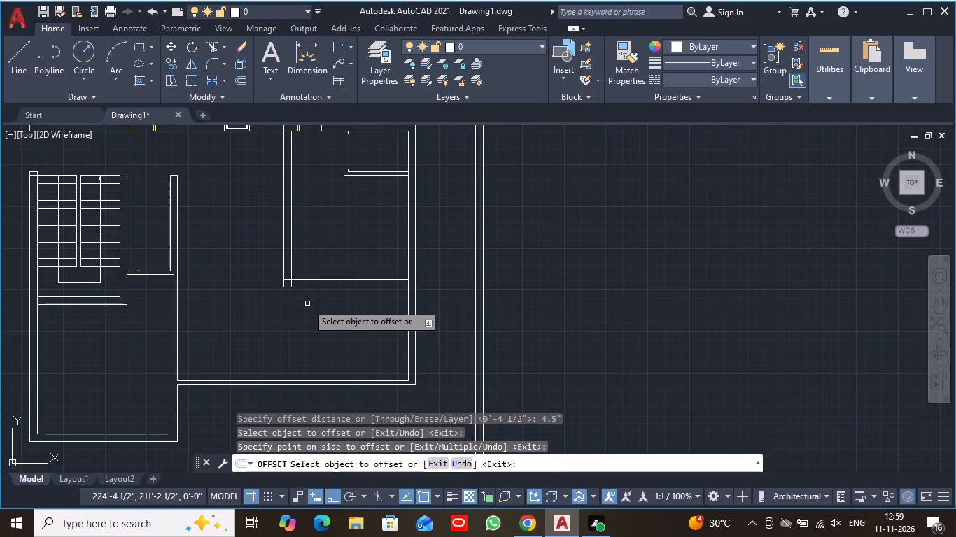
key(Escape)
Trim the overhanging and crossing line ends where the 9" vertical wall meets the 4.5" partition to form a clean corner.
text(tr)
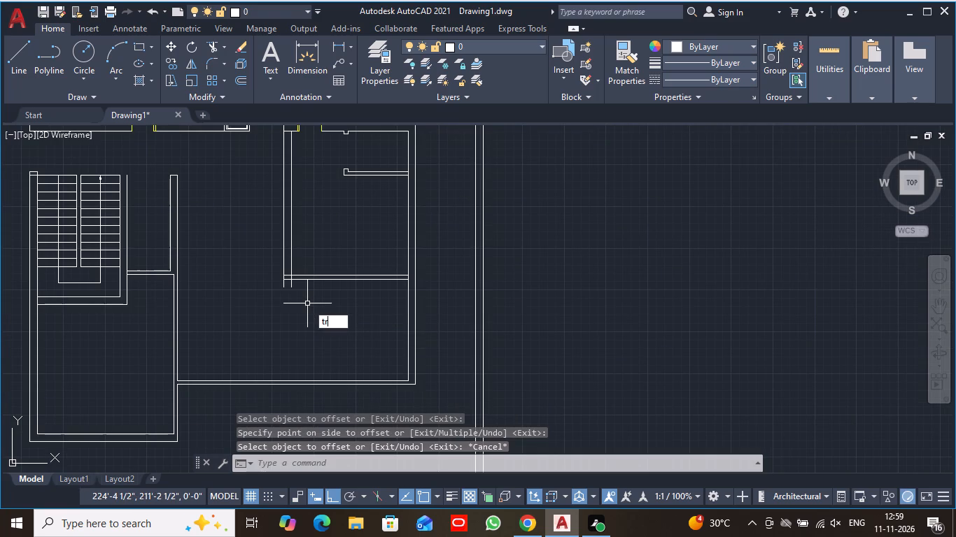
key(space)
scroll(307, 303, up, 2)
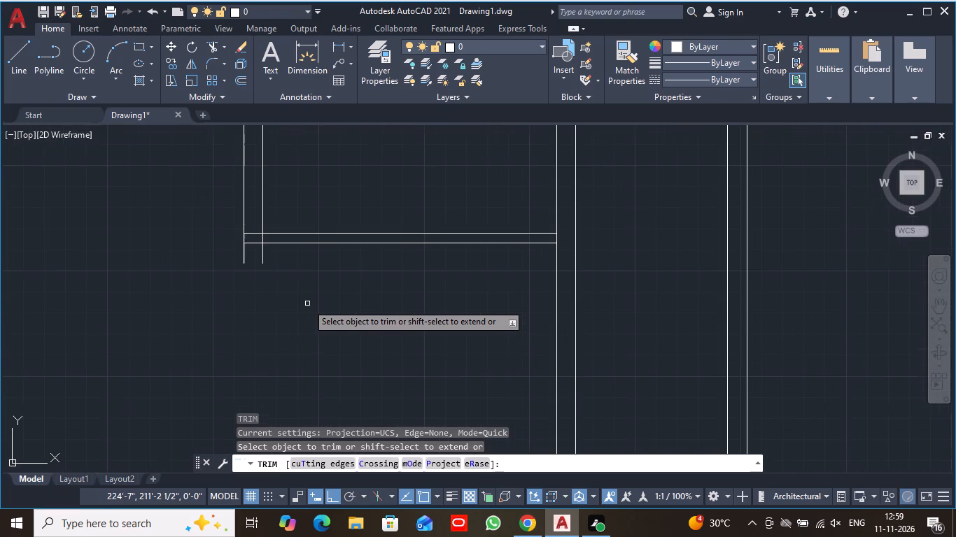
click(244, 254)
click(263, 252)
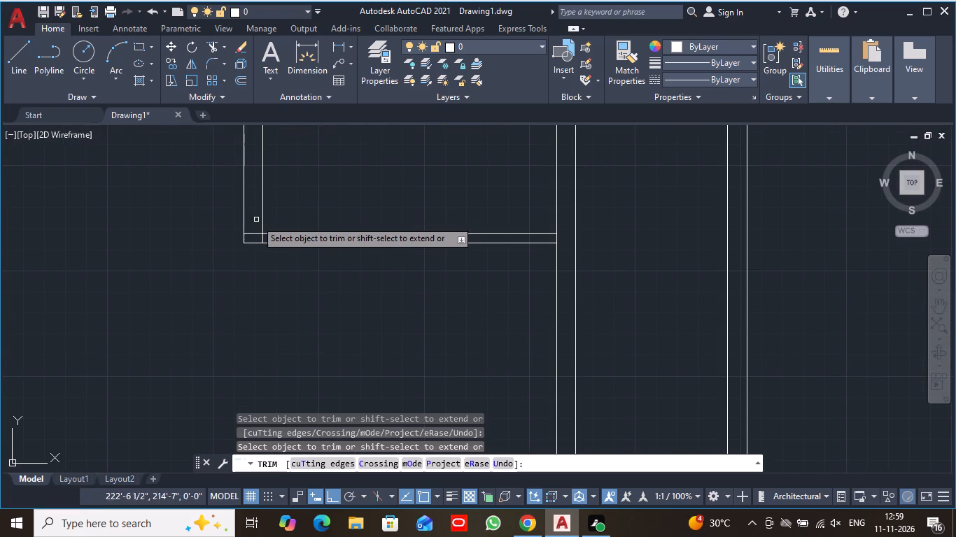
click(254, 234)
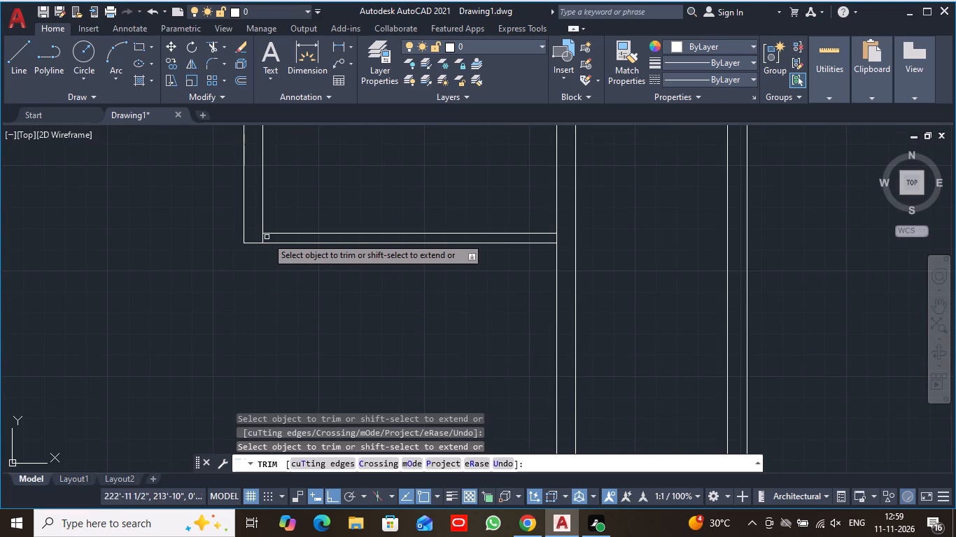
click(262, 238)
Trim the exterior wall's inner line between the partition's two faces to open the junction at the partition's right end.
scroll(305, 213, down, 2)
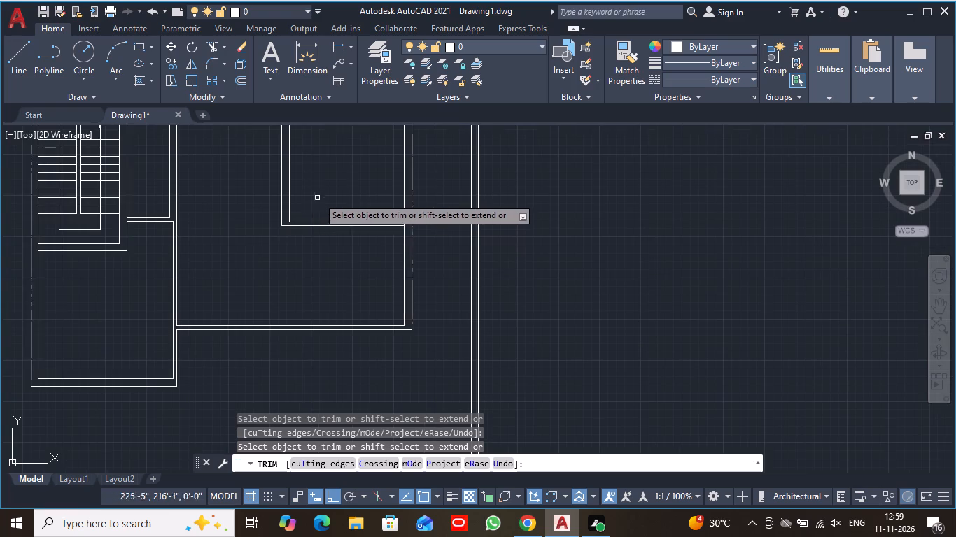
middle_drag(319, 196, 332, 287)
scroll(419, 328, up, 4)
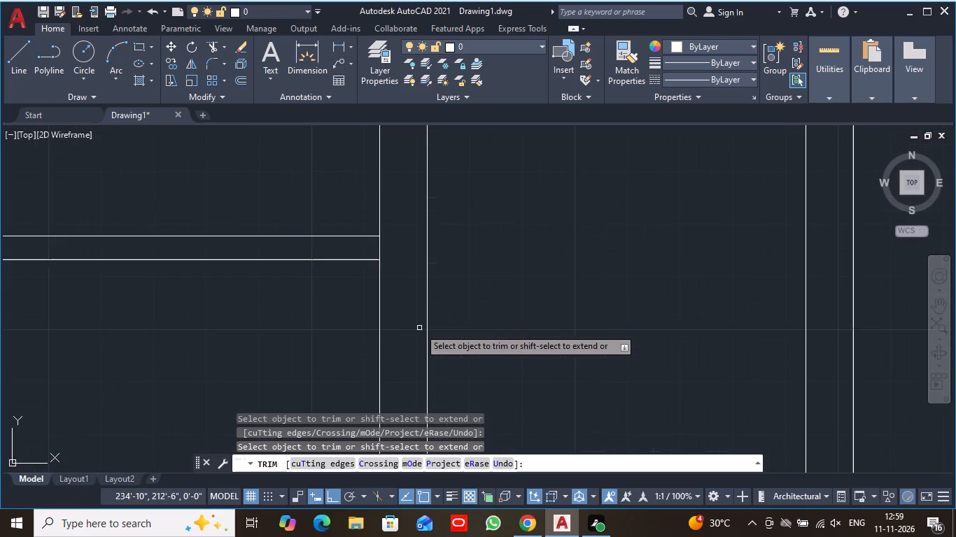
scroll(412, 336, up, 3)
middle_drag(316, 236, 374, 370)
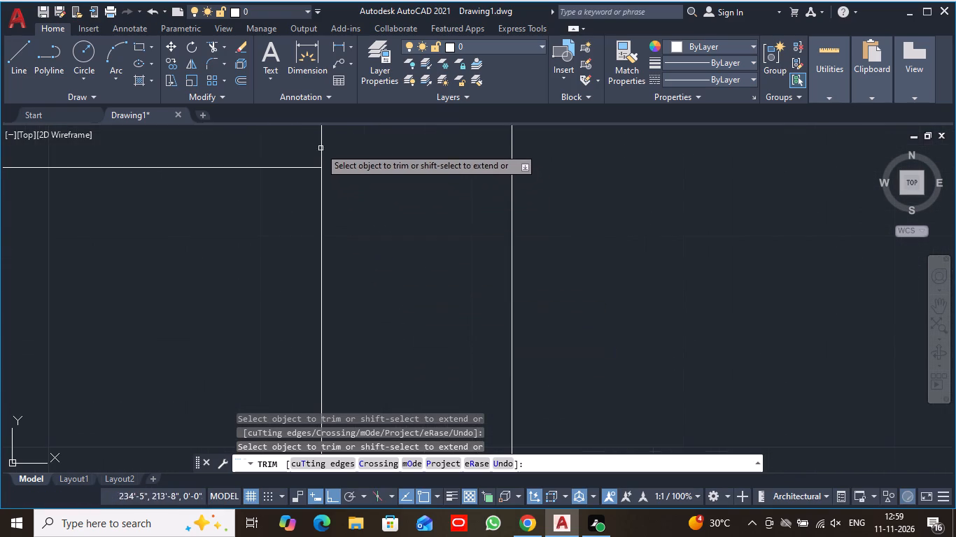
click(322, 143)
scroll(351, 148, down, 3)
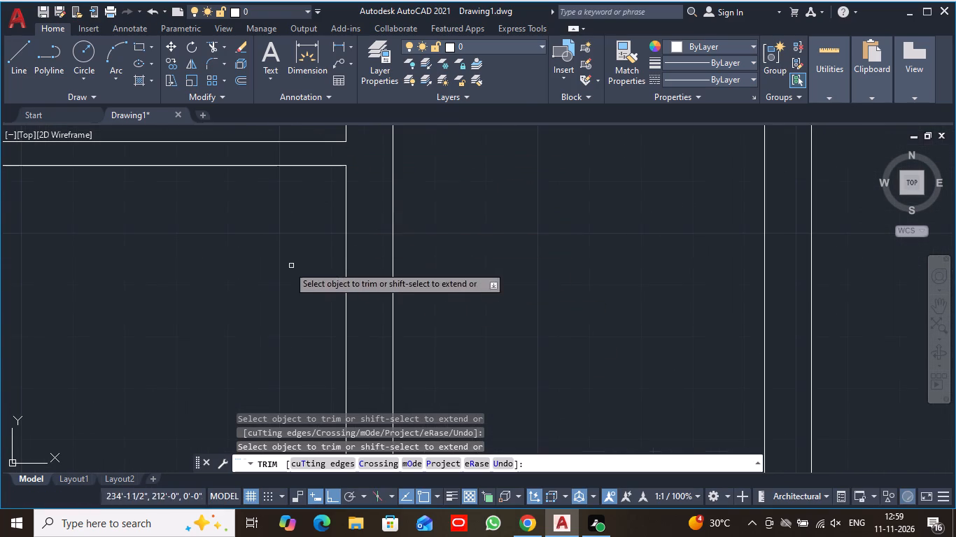
scroll(248, 262, down, 2)
middle_drag(248, 262, 457, 362)
middle_drag(423, 216, 421, 277)
scroll(421, 262, down, 1)
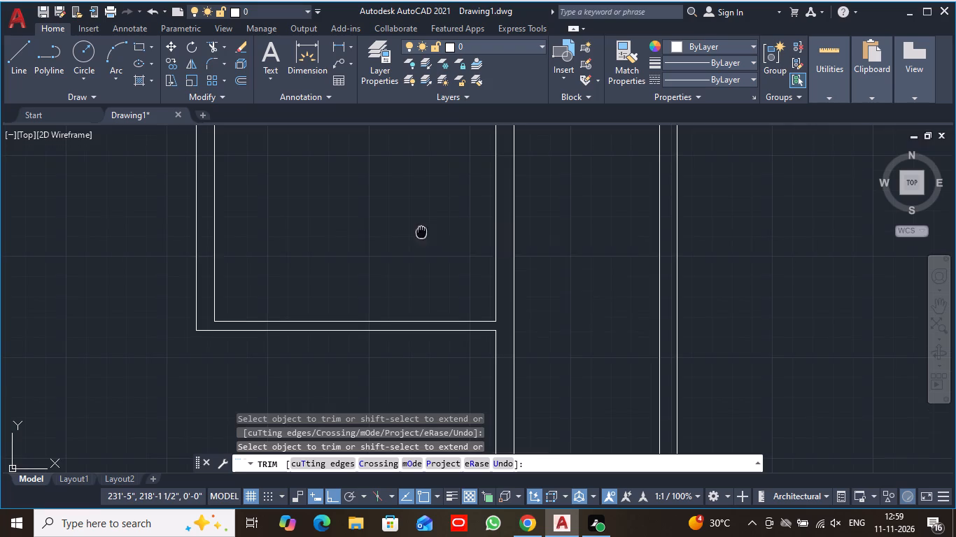
middle_drag(421, 277, 432, 363)
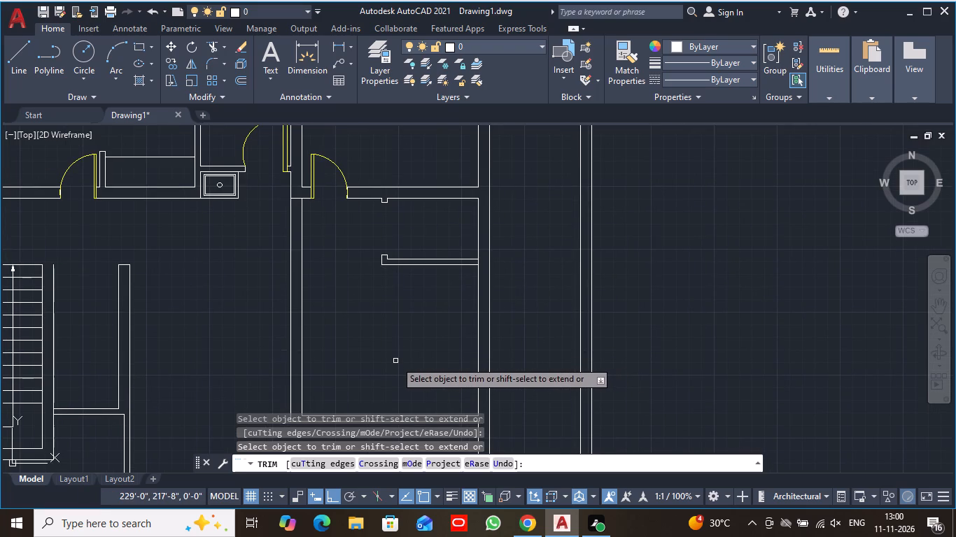
scroll(395, 361, down, 2)
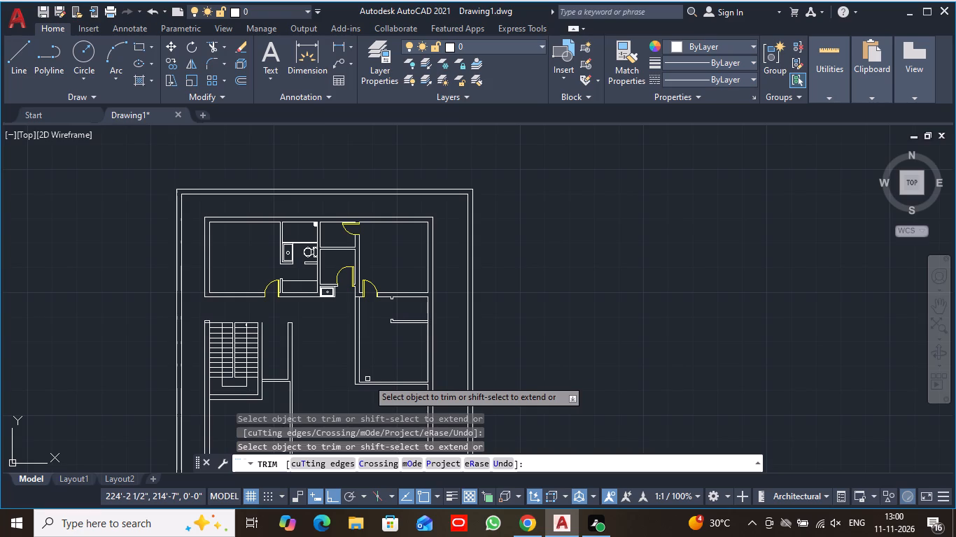
key(Escape)
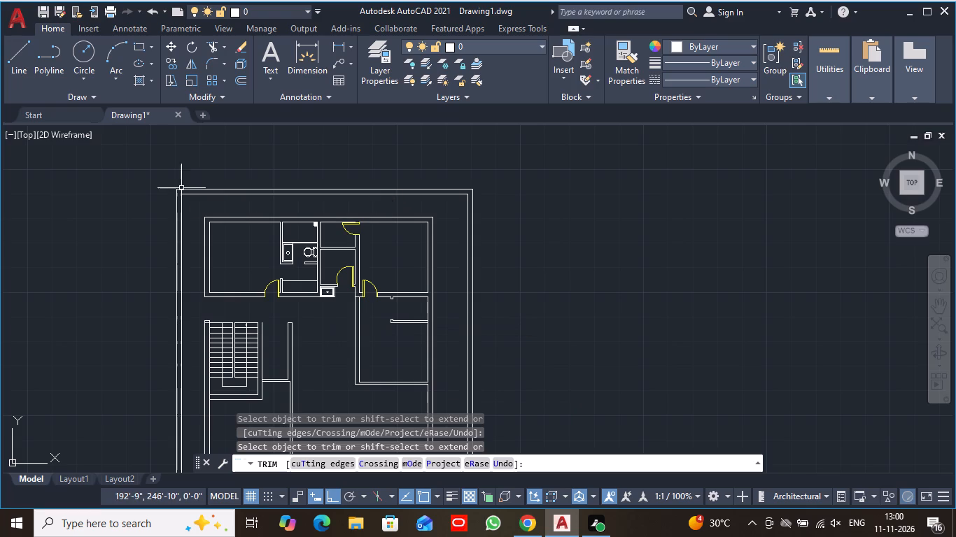
Draw a 5'-3" horizontal line from the partition's lower end corner to the inner line of the room's left wall.
scroll(305, 315, up, 2)
middle_drag(356, 367, 295, 229)
text(l)
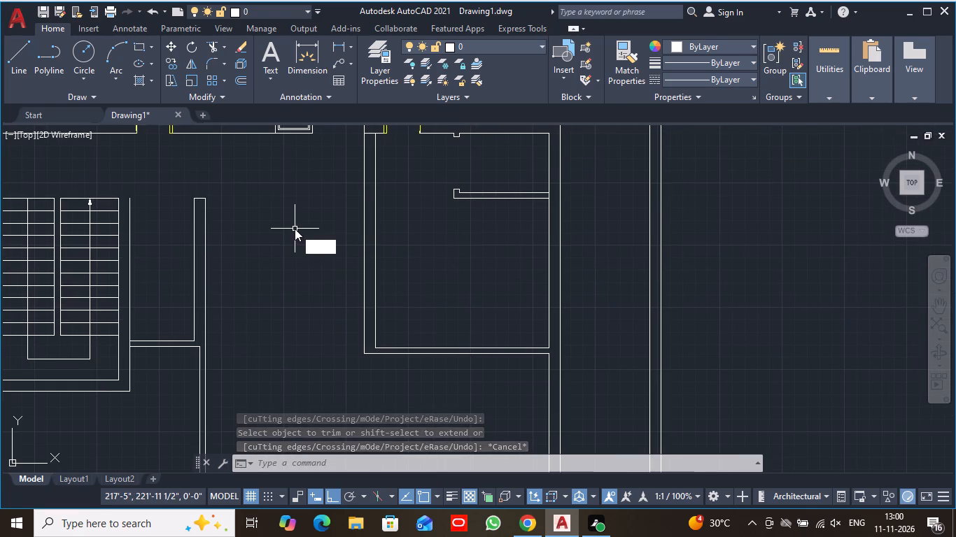
key(space)
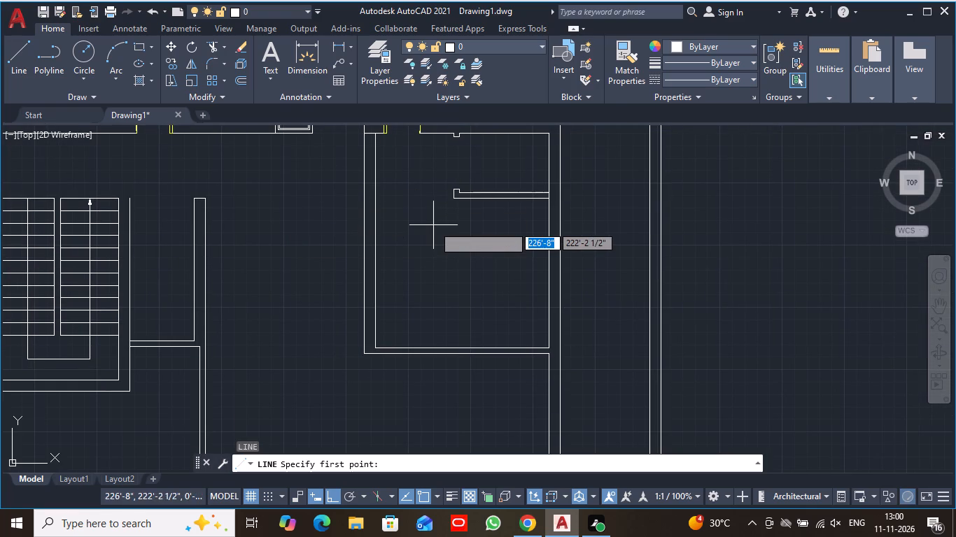
scroll(433, 225, up, 1)
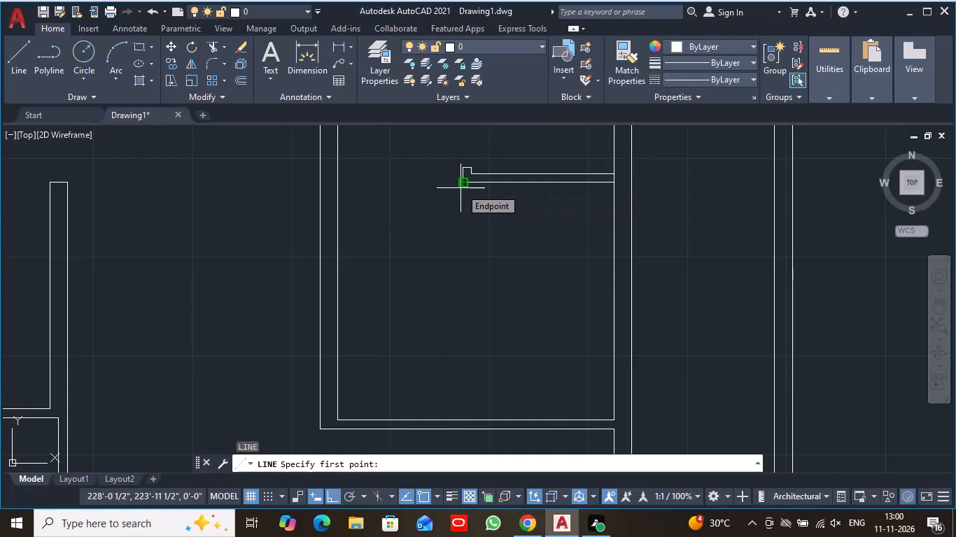
click(460, 183)
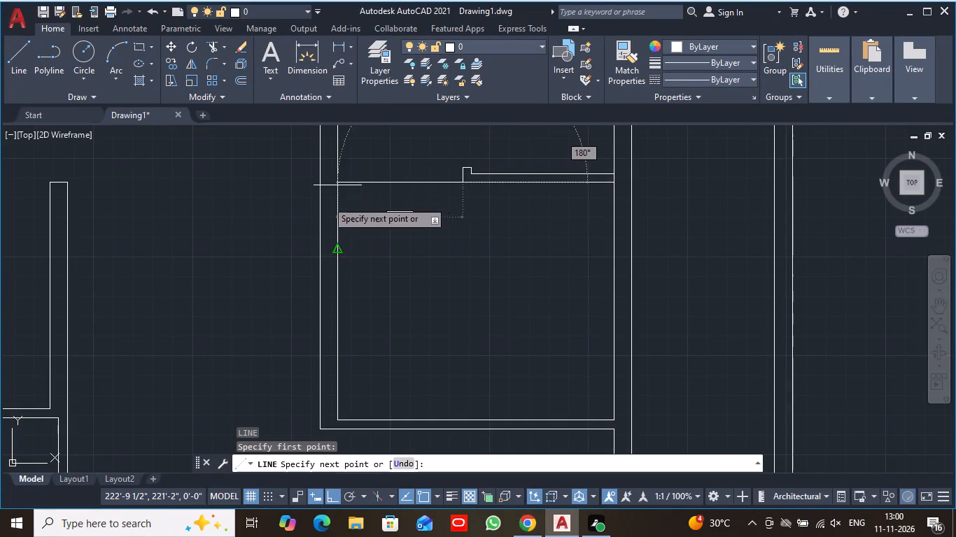
click(335, 186)
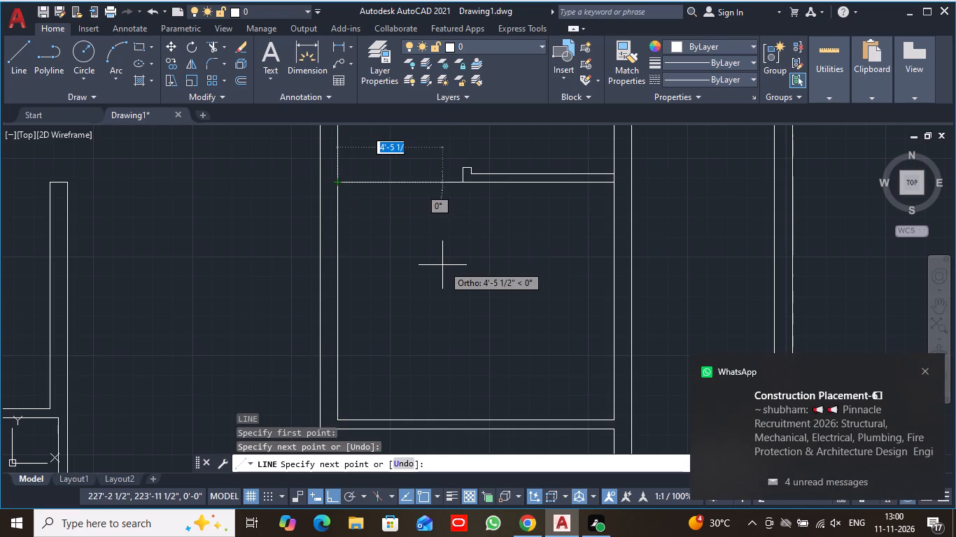
key(Escape)
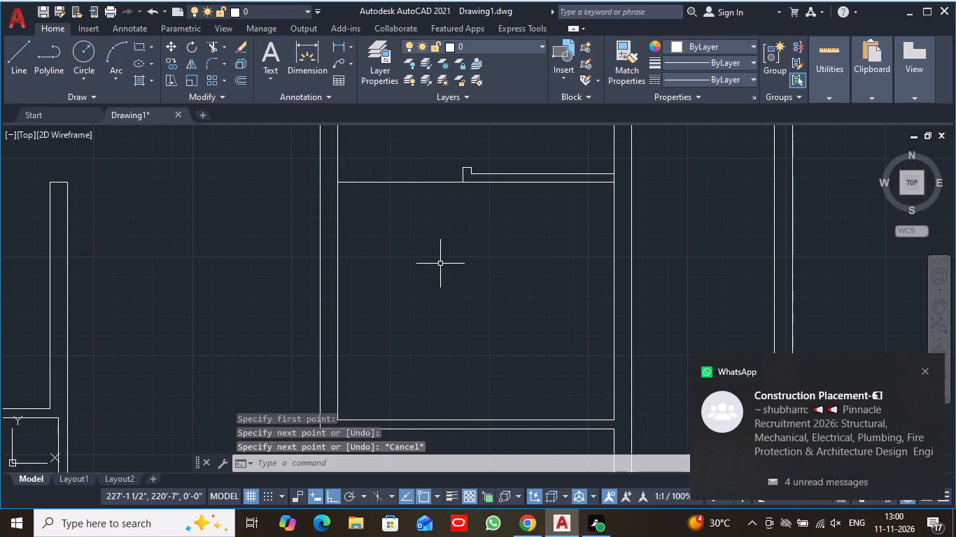
Draw a parallel line continuing the partition's upper face from the small projection to the left wall's inner line.
text(l)
key(space)
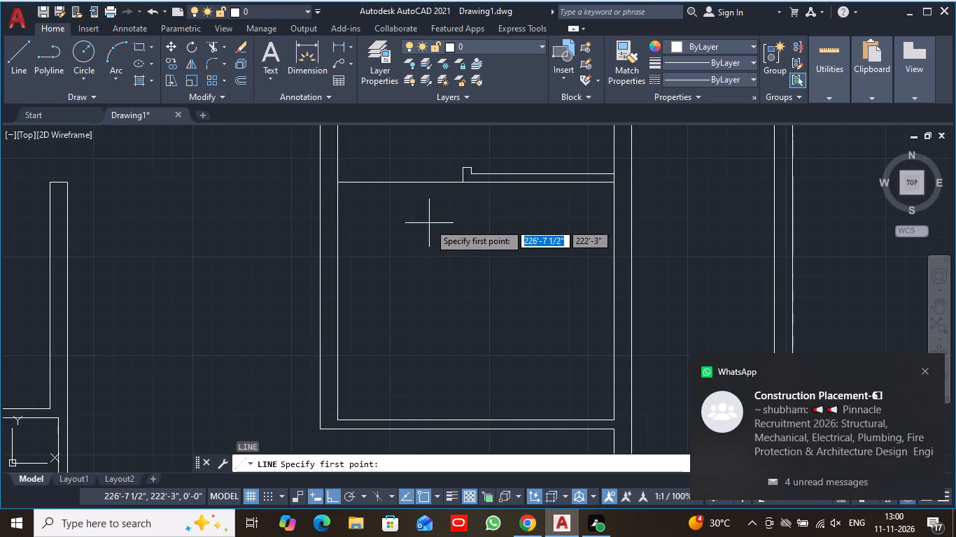
scroll(444, 201, up, 1)
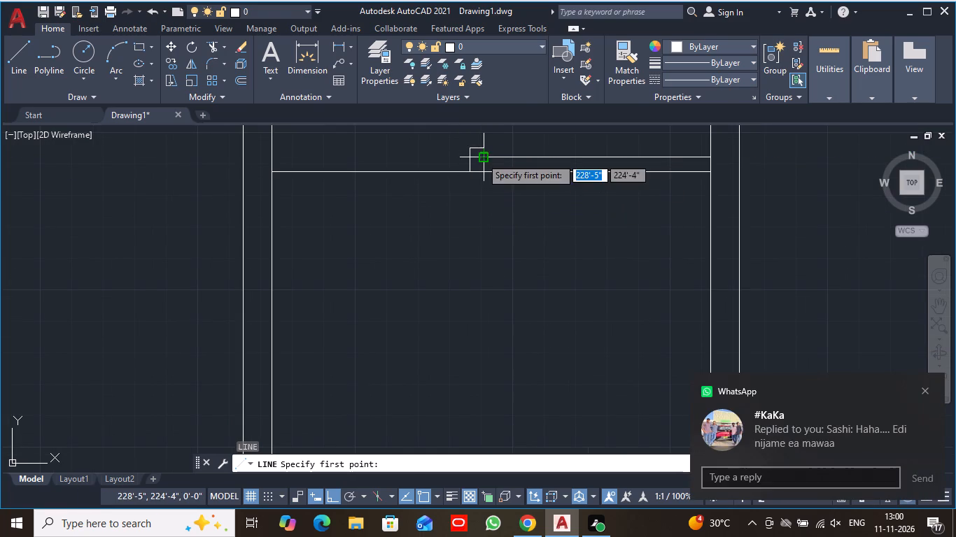
click(481, 157)
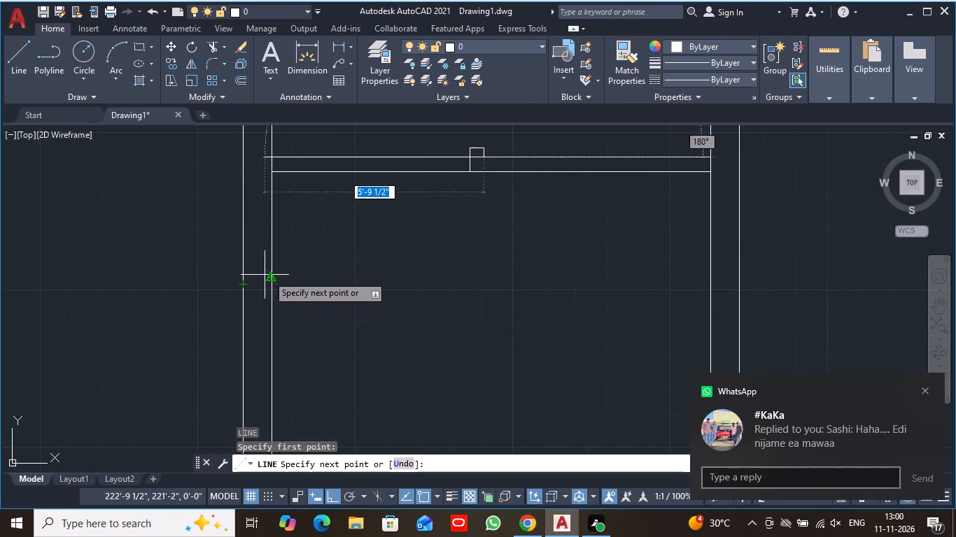
click(269, 163)
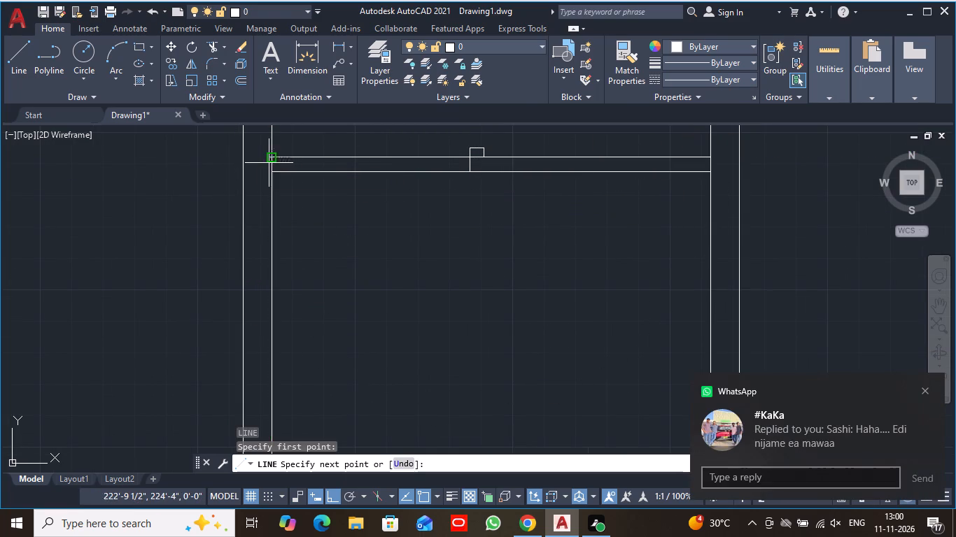
key(Escape)
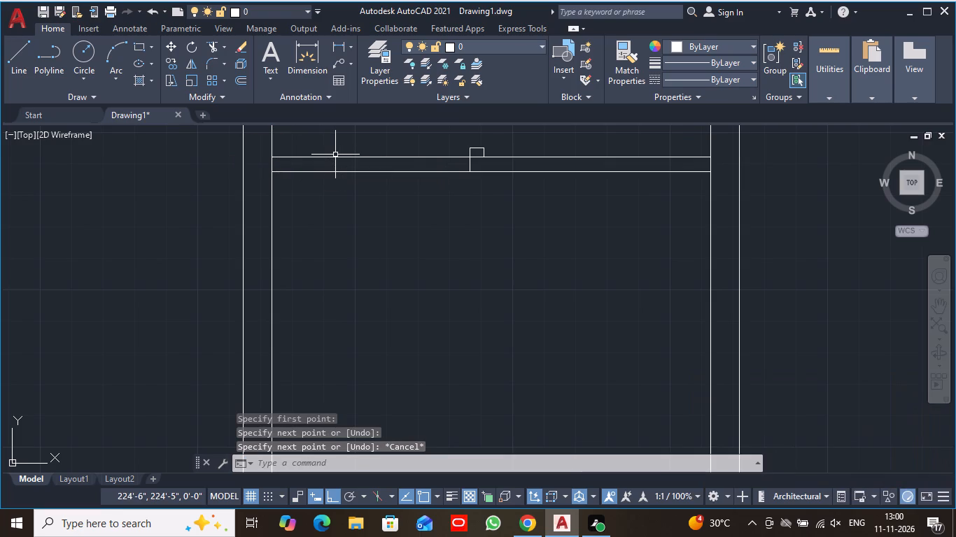
Trim the left wall's inner line between the bedroom wall above and the completed partition's upper face.
scroll(335, 155, down, 1)
middle_drag(335, 220, 349, 292)
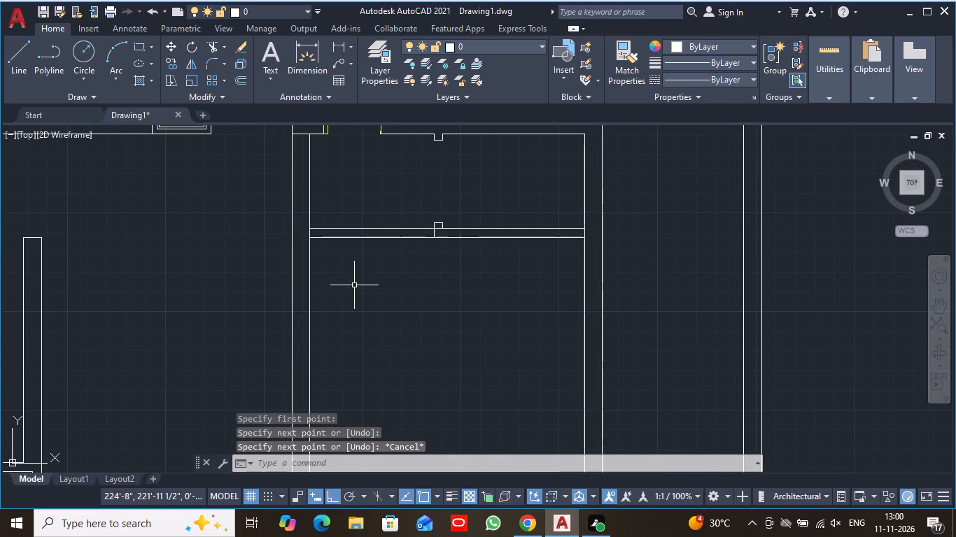
scroll(354, 285, down, 1)
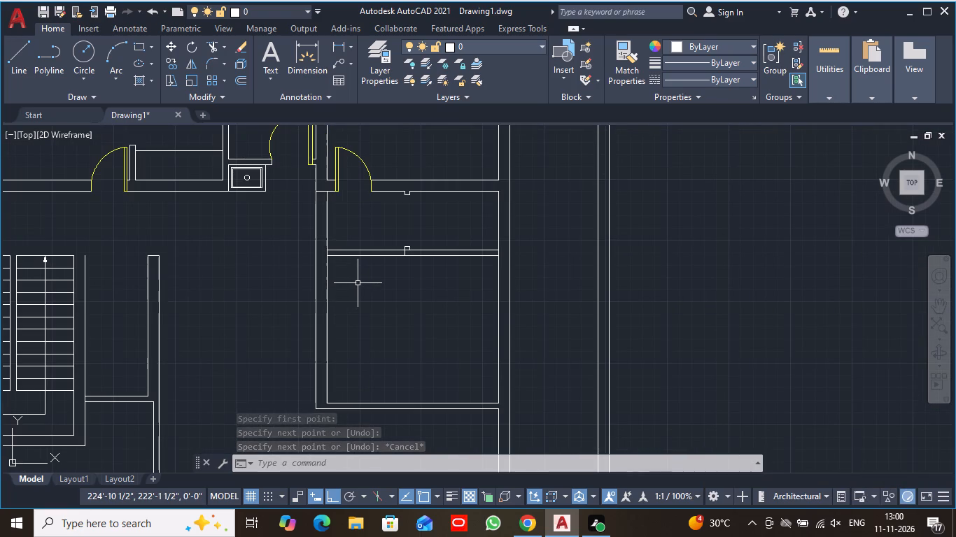
text(tr)
key(space)
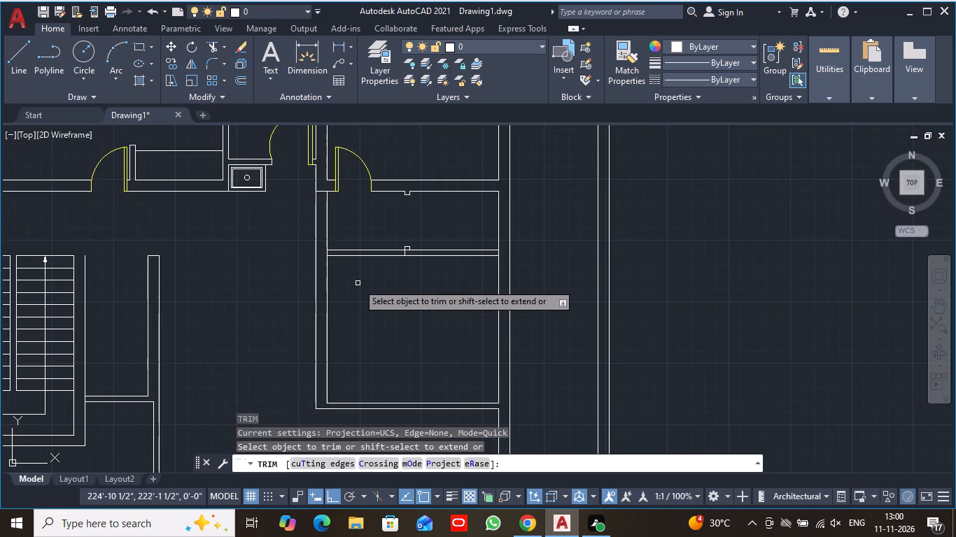
click(328, 225)
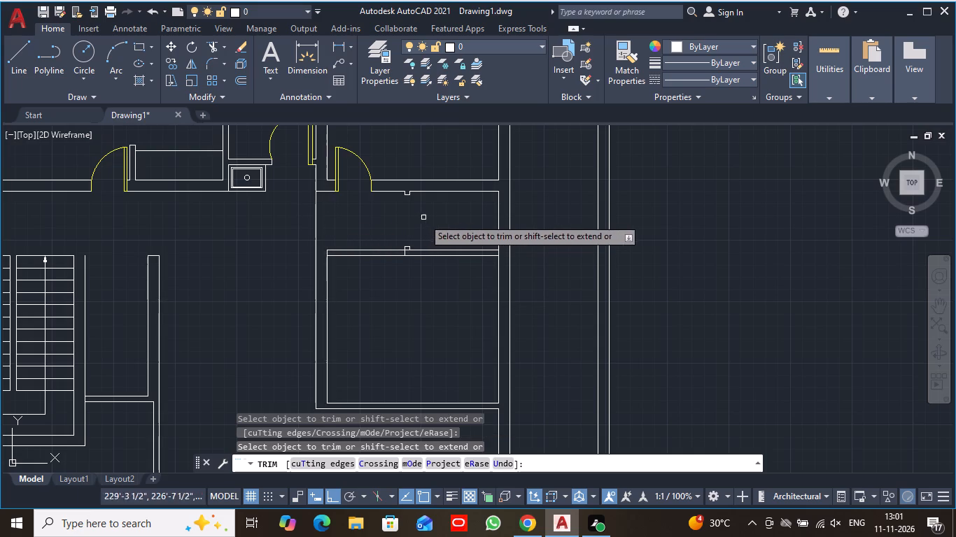
scroll(409, 238, up, 3)
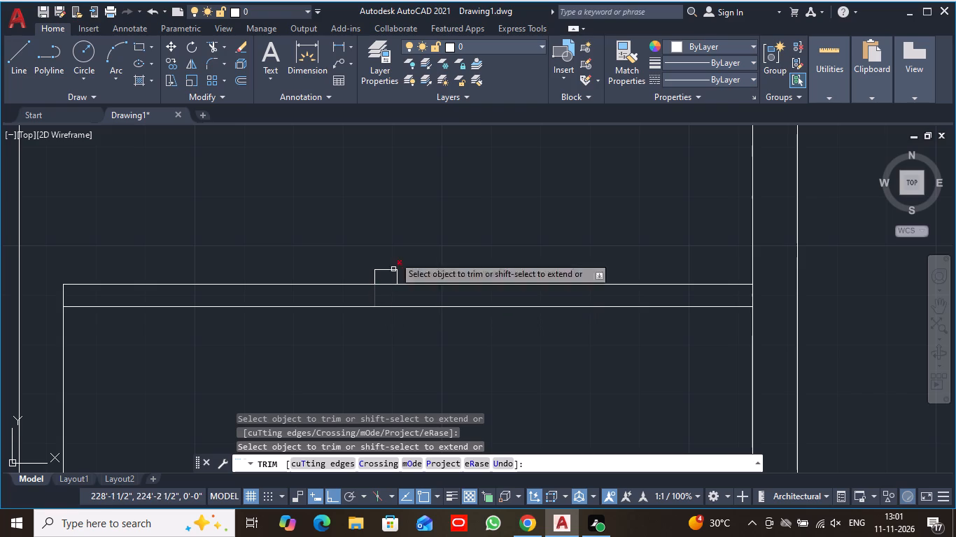
scroll(246, 181, down, 3)
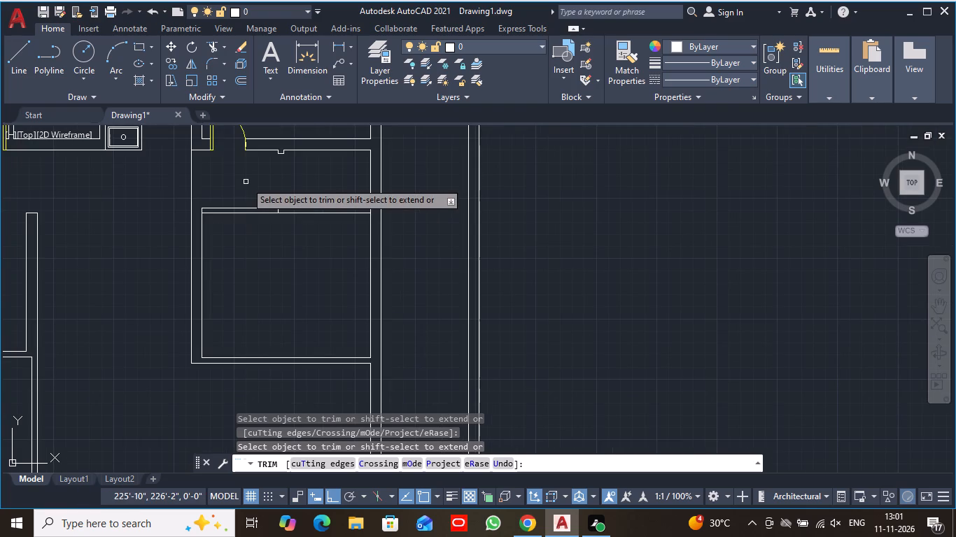
key(Escape)
Extend the partition's upper face line to the outer line of the room's left wall.
text(ex)
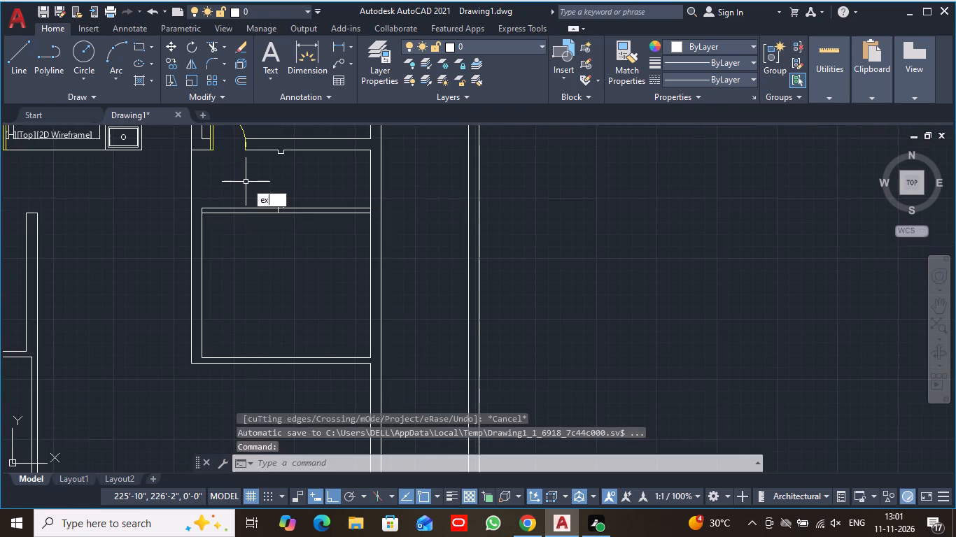
key(space)
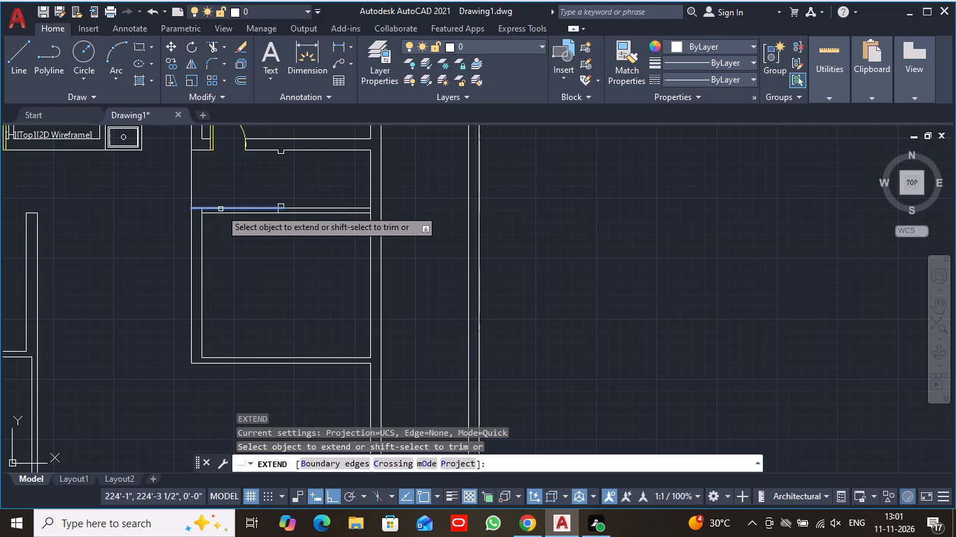
click(220, 209)
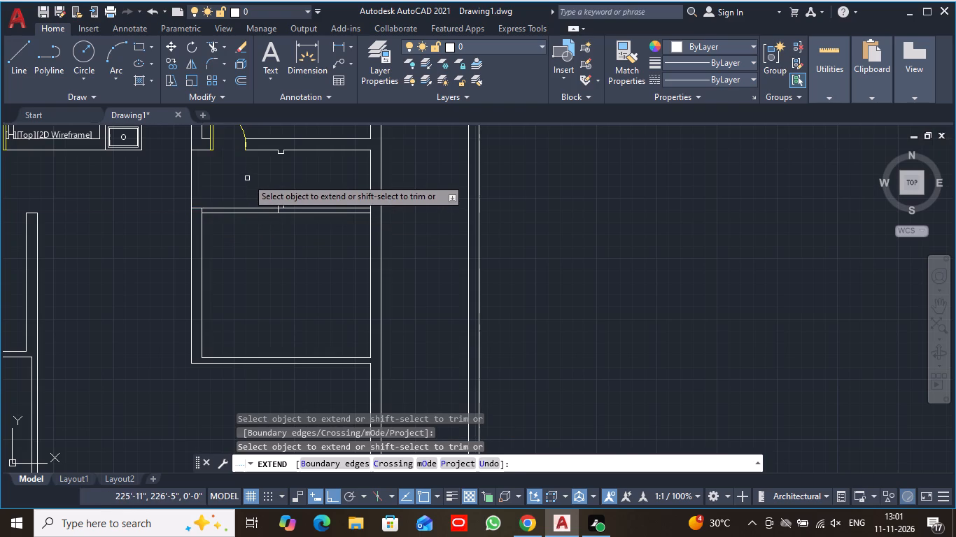
key(Escape)
Trim the left wall's outer line above the partition and its inner line between the partition faces to form a clean corner.
text(tr)
key(space)
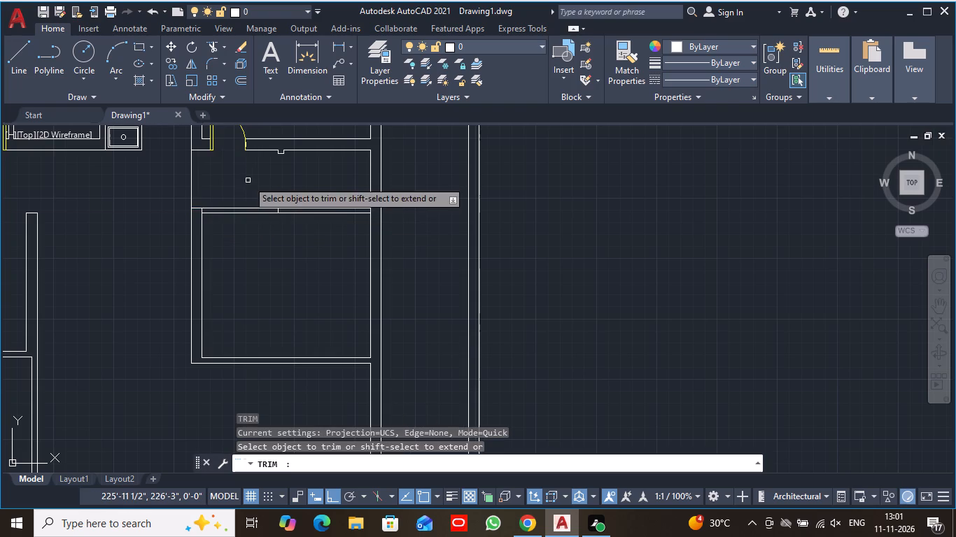
click(190, 185)
scroll(228, 240, up, 2)
middle_drag(228, 240, 251, 310)
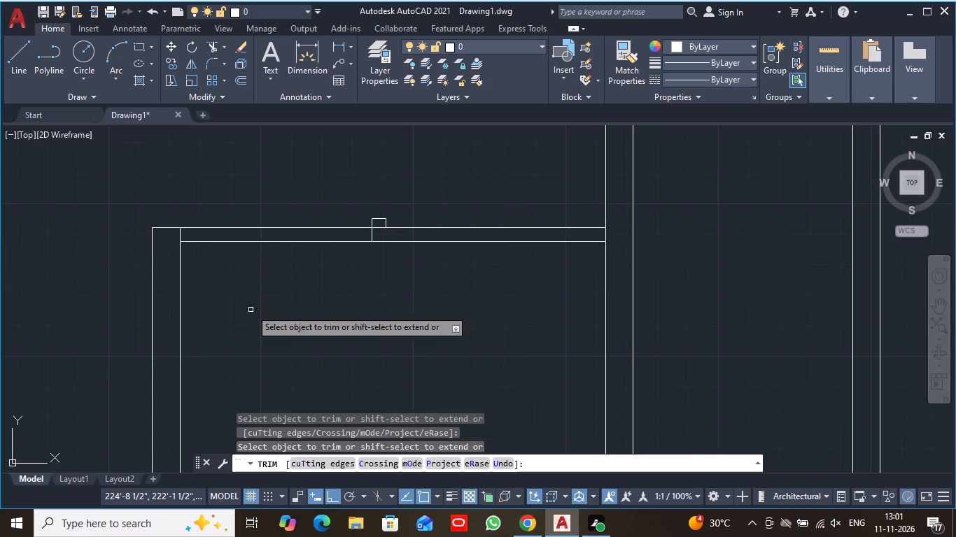
scroll(211, 274, up, 2)
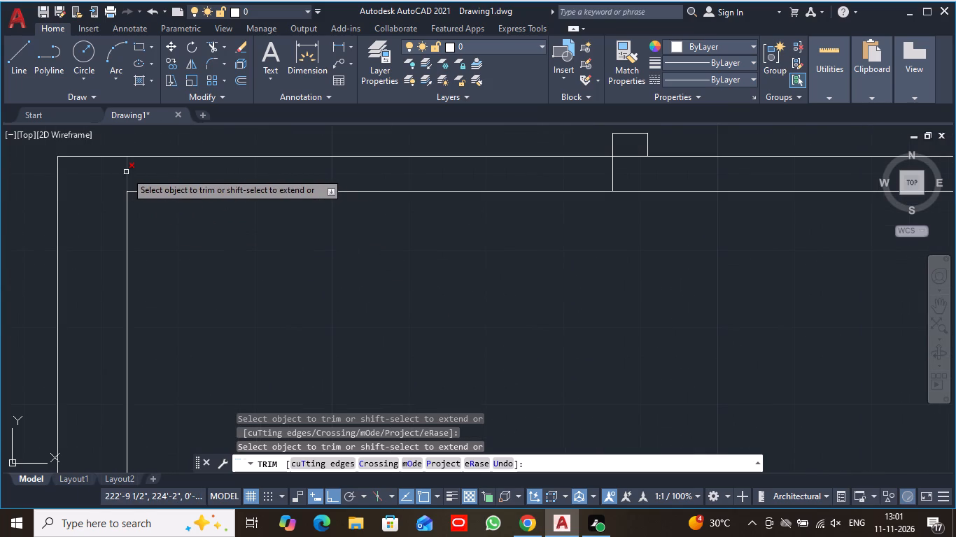
click(126, 172)
Trim the vertical line inside the partition and the upper face segment beneath the small projection so they merge cleanly.
scroll(218, 266, down, 2)
middle_drag(260, 352, 265, 237)
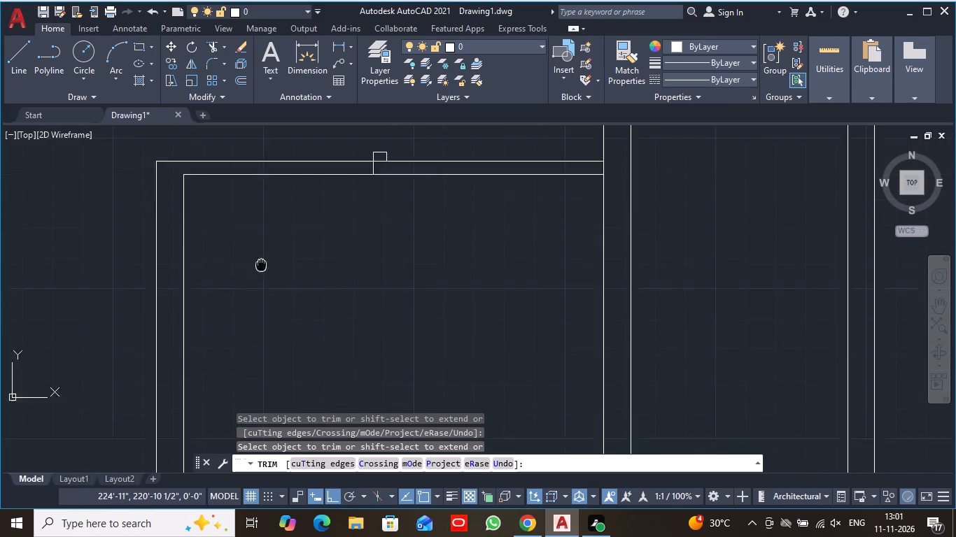
middle_drag(265, 237, 281, 159)
scroll(291, 166, down, 1)
middle_drag(321, 201, 322, 355)
scroll(321, 264, down, 1)
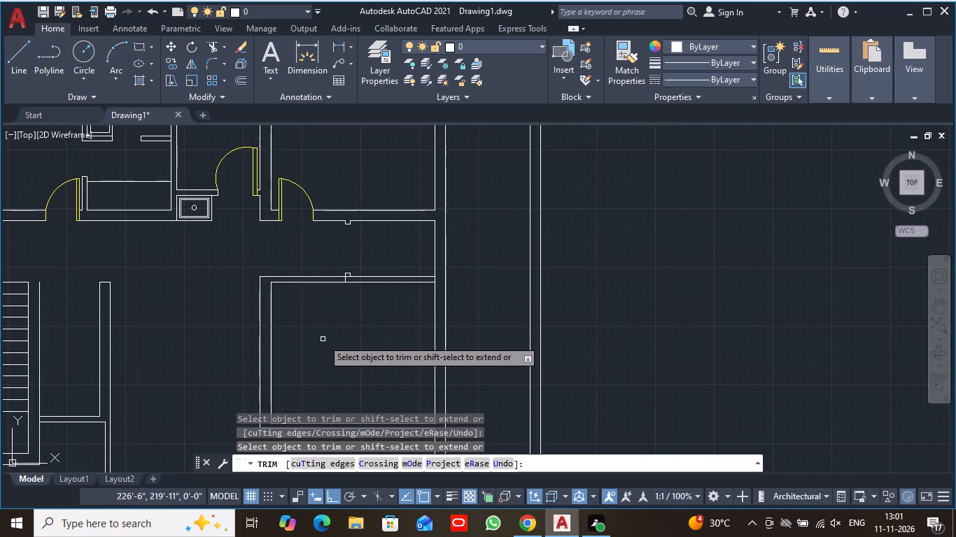
scroll(360, 297, up, 3)
middle_drag(344, 292, 337, 370)
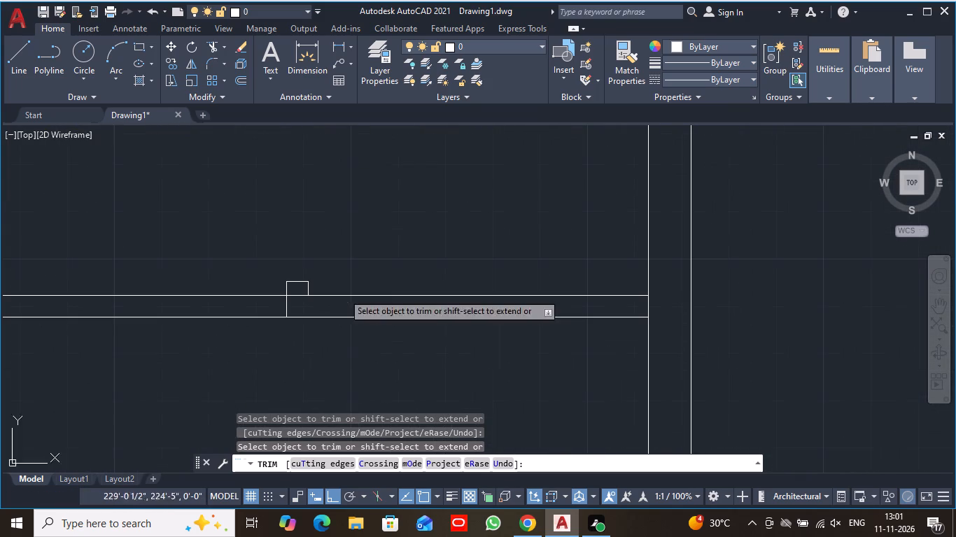
click(286, 305)
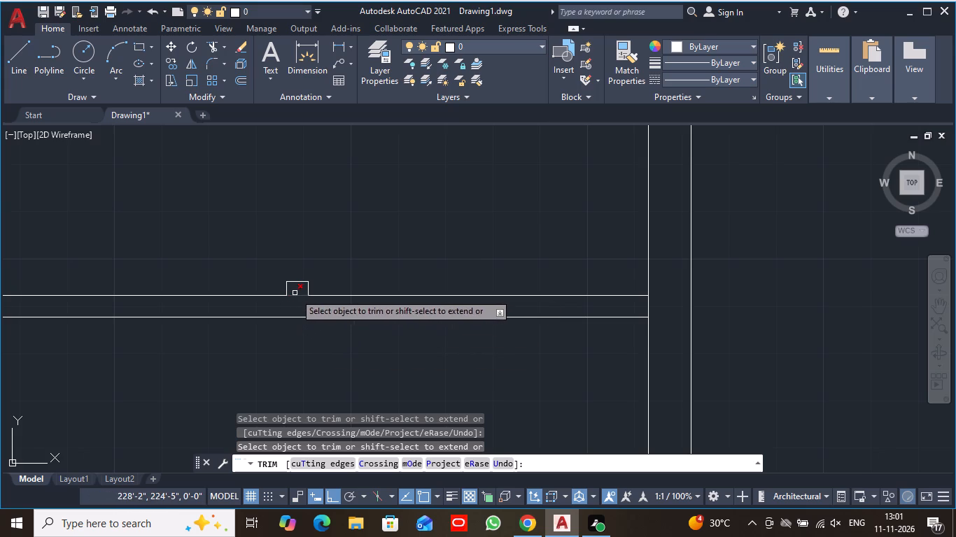
click(296, 296)
scroll(327, 354, down, 1)
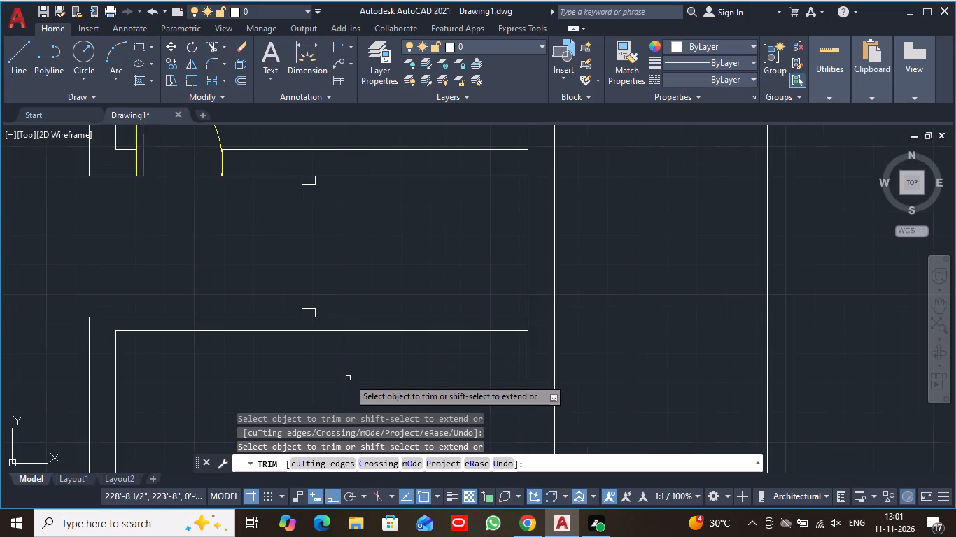
key(Escape)
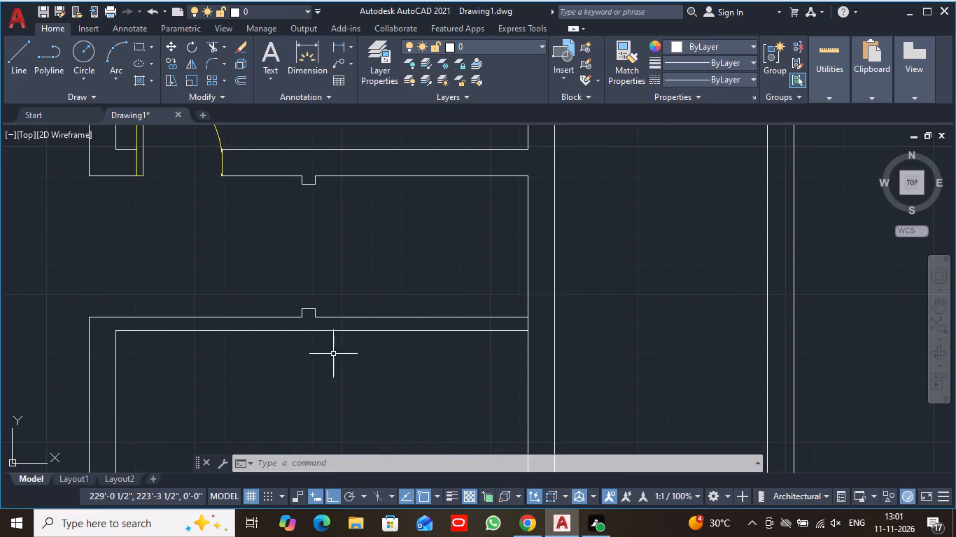
Move the free-standing vertical wall beside the staircase 1'9" horizontally toward the stairs.
scroll(384, 413, down, 3)
middle_drag(231, 406, 335, 258)
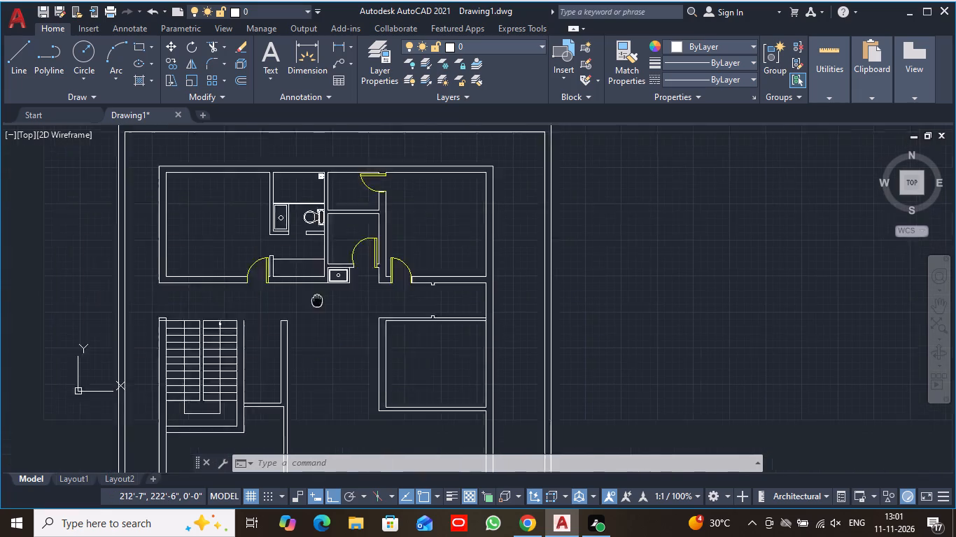
middle_drag(335, 258, 346, 224)
scroll(359, 259, down, 1)
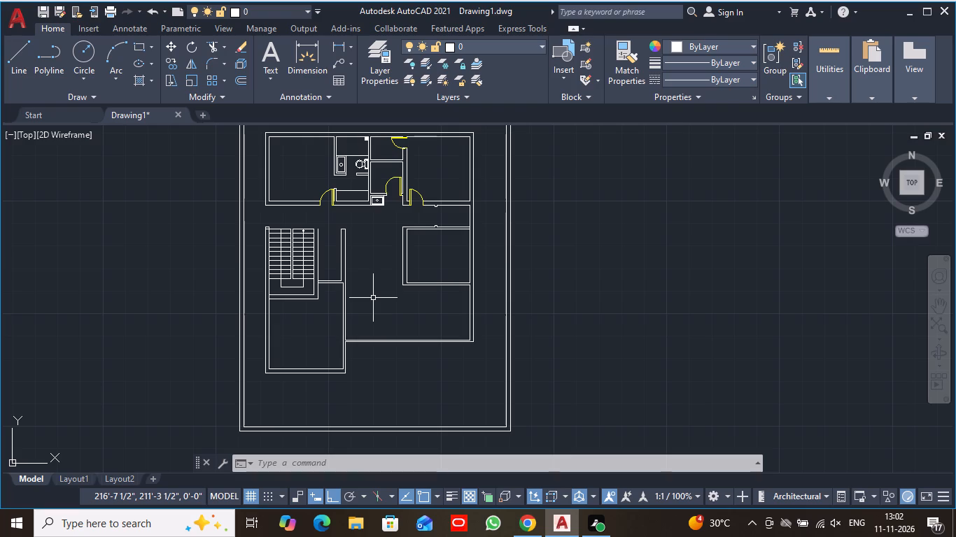
scroll(373, 271, up, 2)
middle_drag(337, 264, 376, 336)
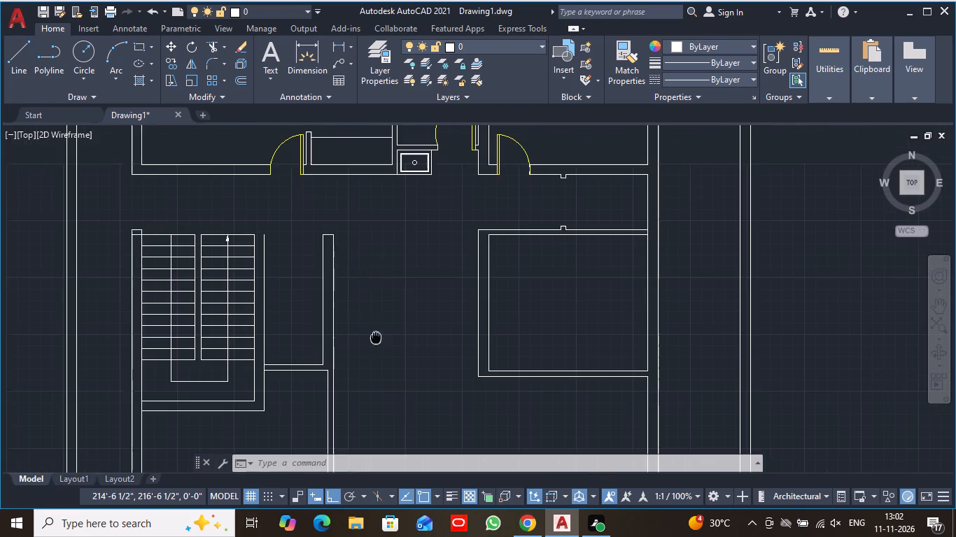
click(172, 43)
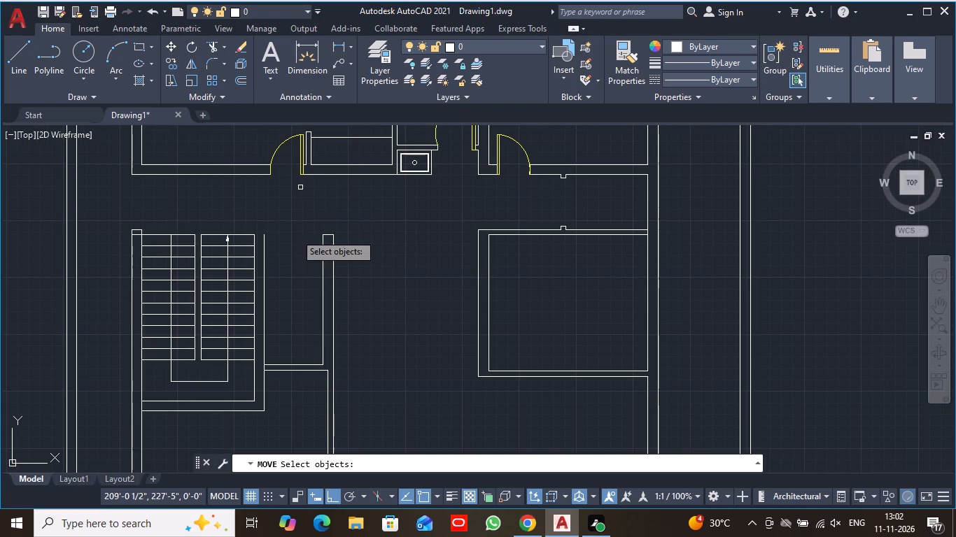
click(304, 223)
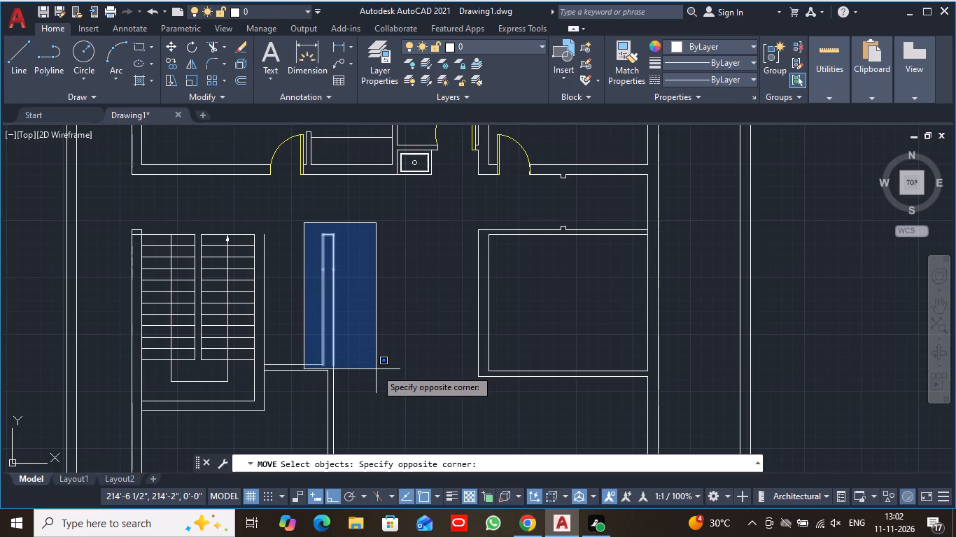
click(376, 369)
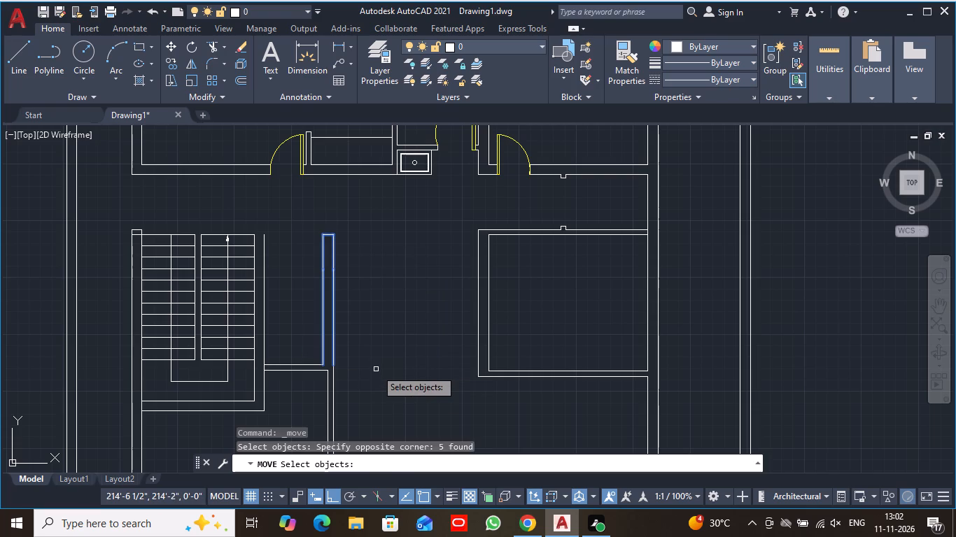
key(Return)
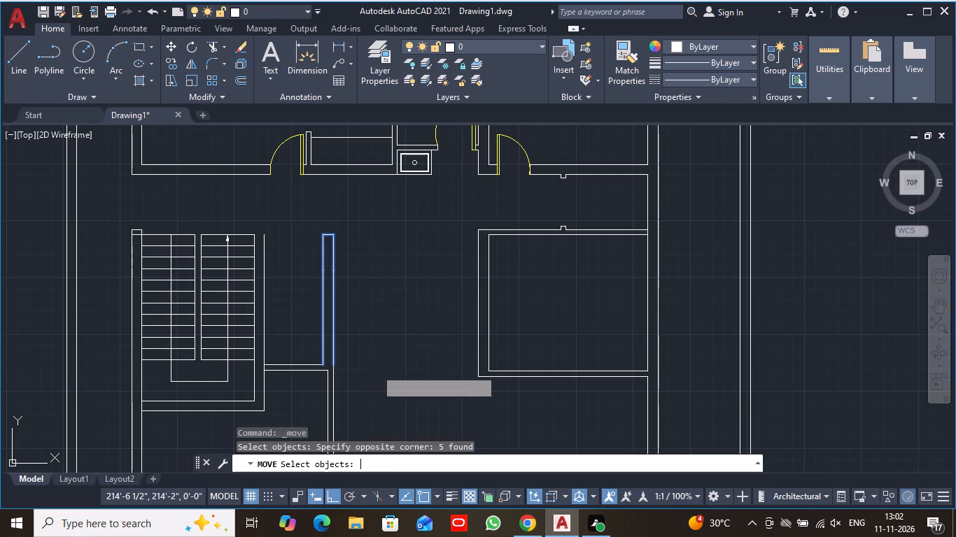
click(335, 319)
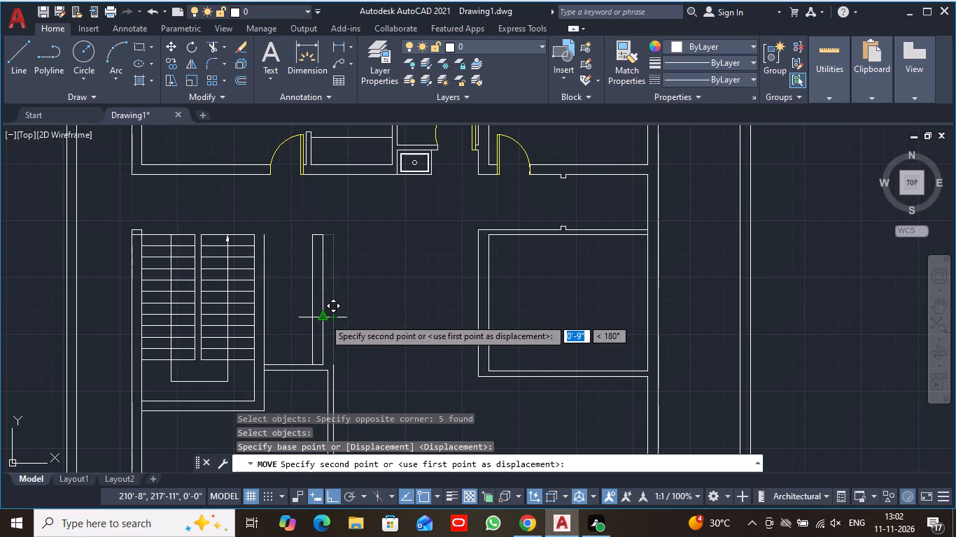
key(1)
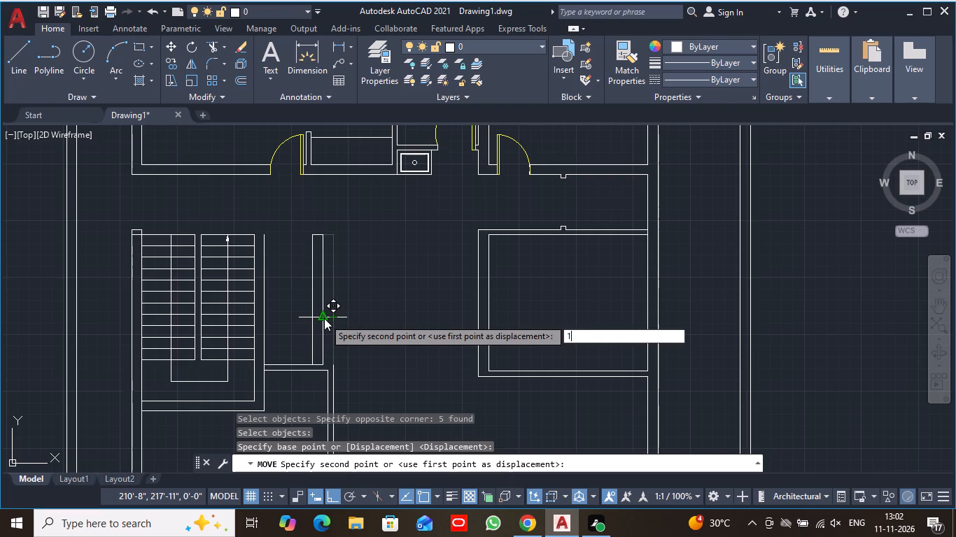
key(apostrophe)
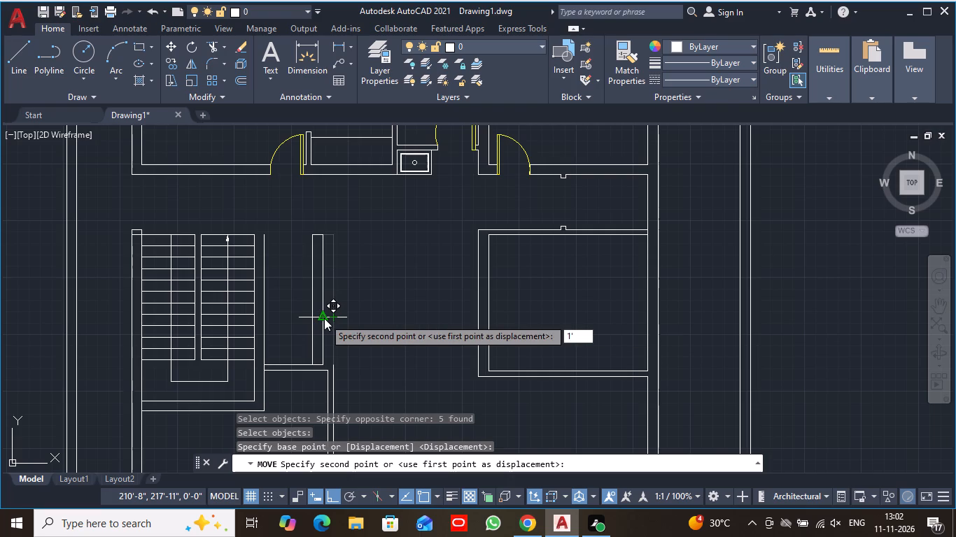
key(9)
key(shift+quotedbl)
key(Return)
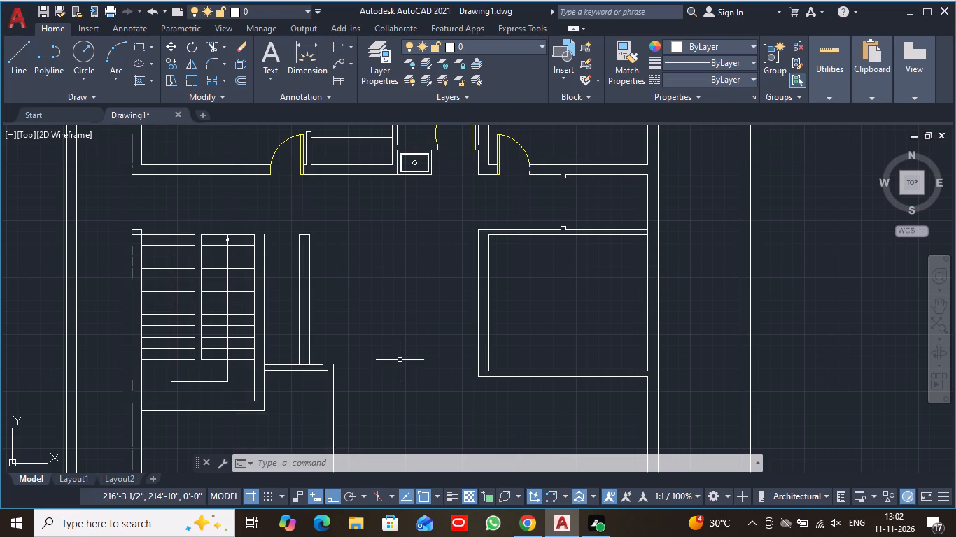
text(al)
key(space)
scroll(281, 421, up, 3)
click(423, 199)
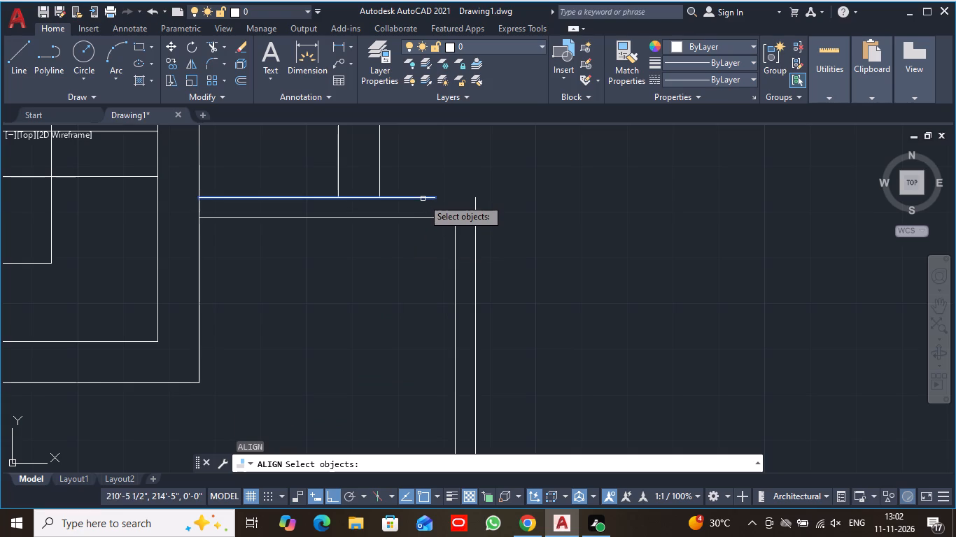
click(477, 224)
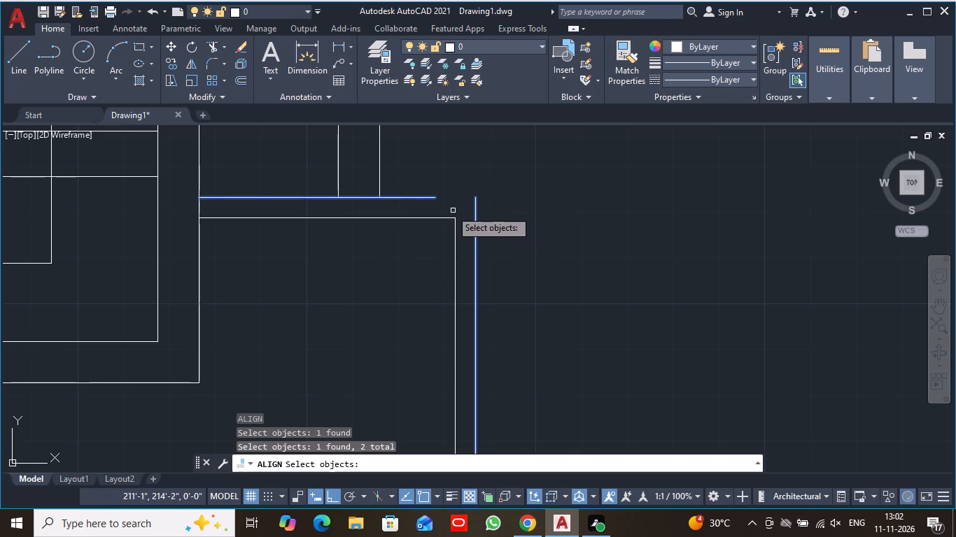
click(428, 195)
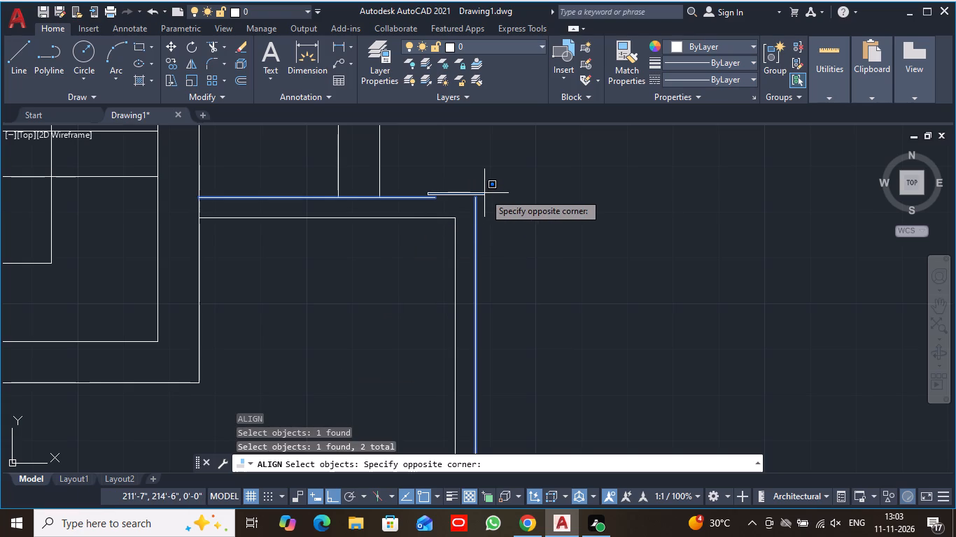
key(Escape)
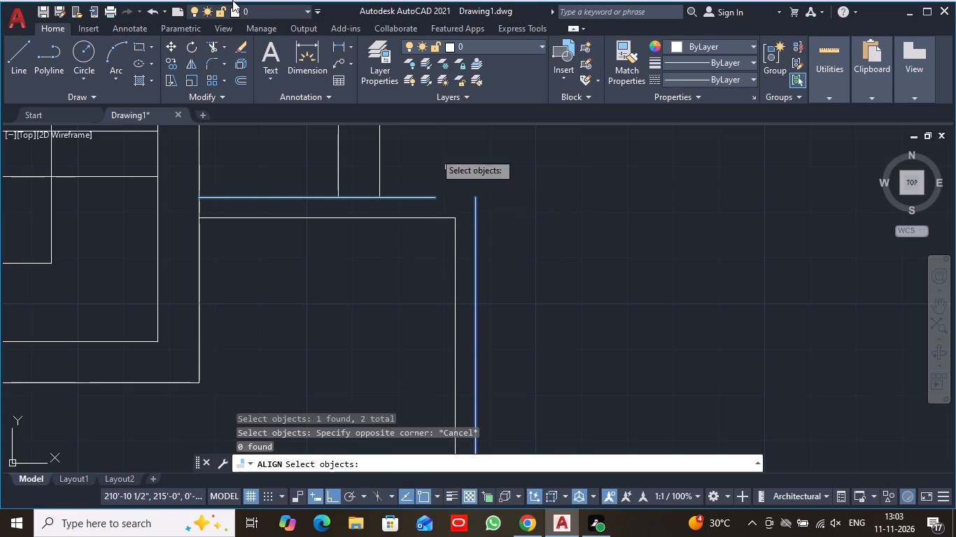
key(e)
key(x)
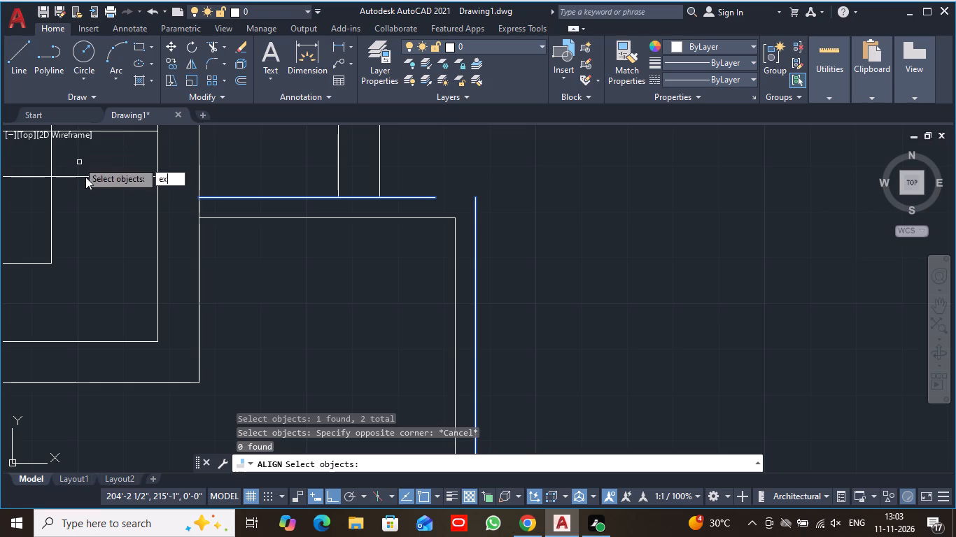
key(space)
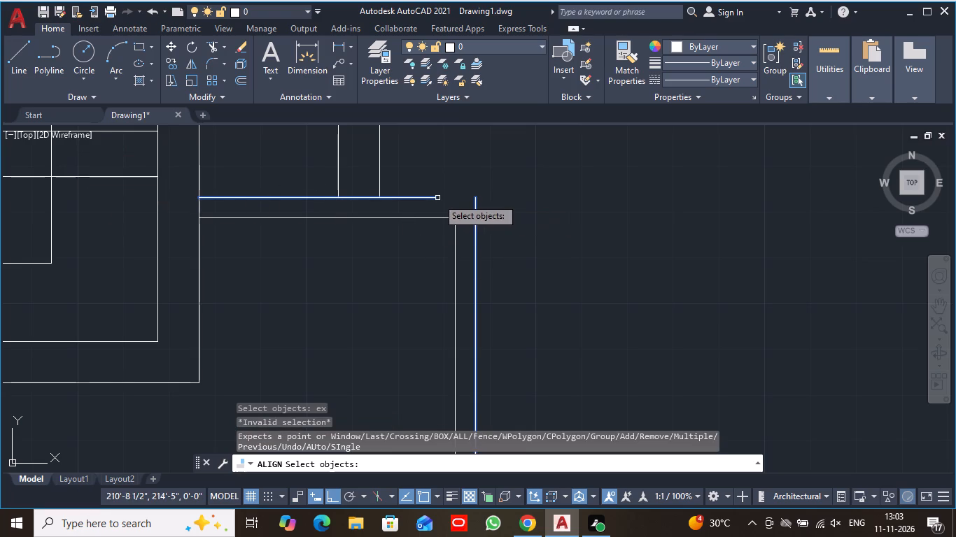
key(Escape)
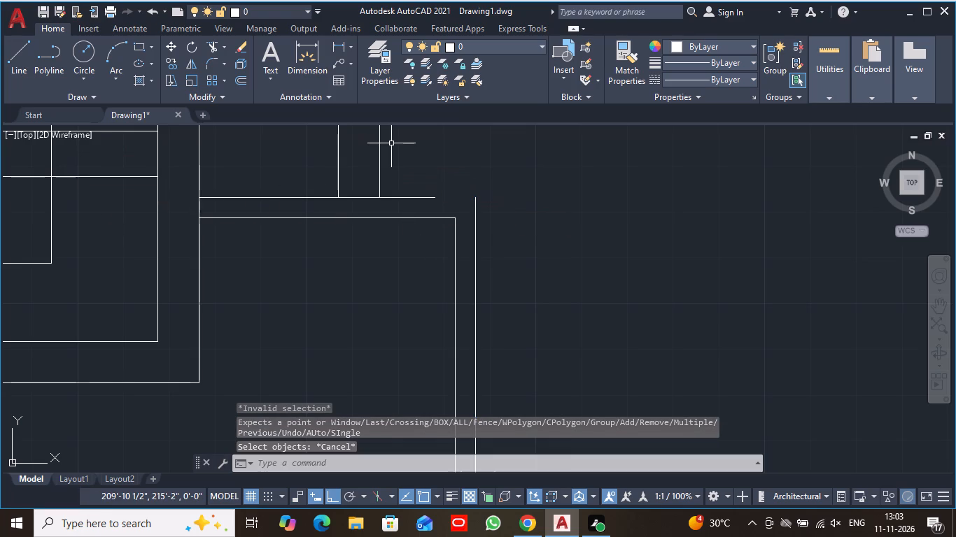
Extend the upper line of the short horizontal wall beside the staircase to the outer line of the lower left room's right wall.
text(ex)
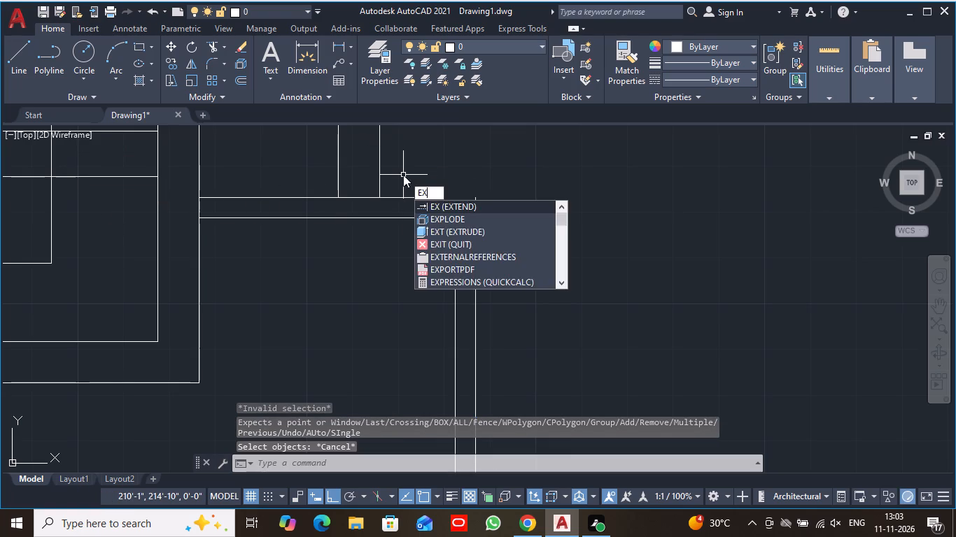
key(space)
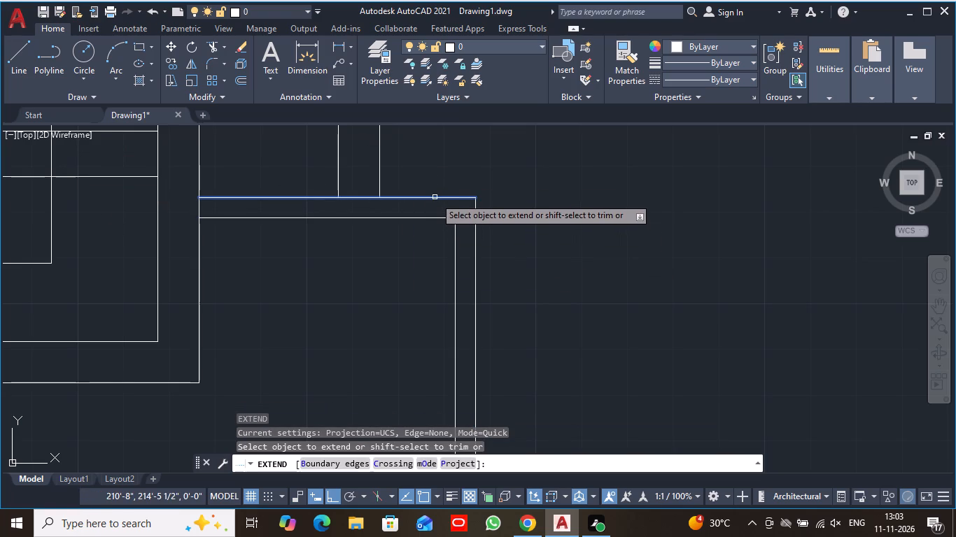
click(435, 197)
scroll(518, 206, down, 2)
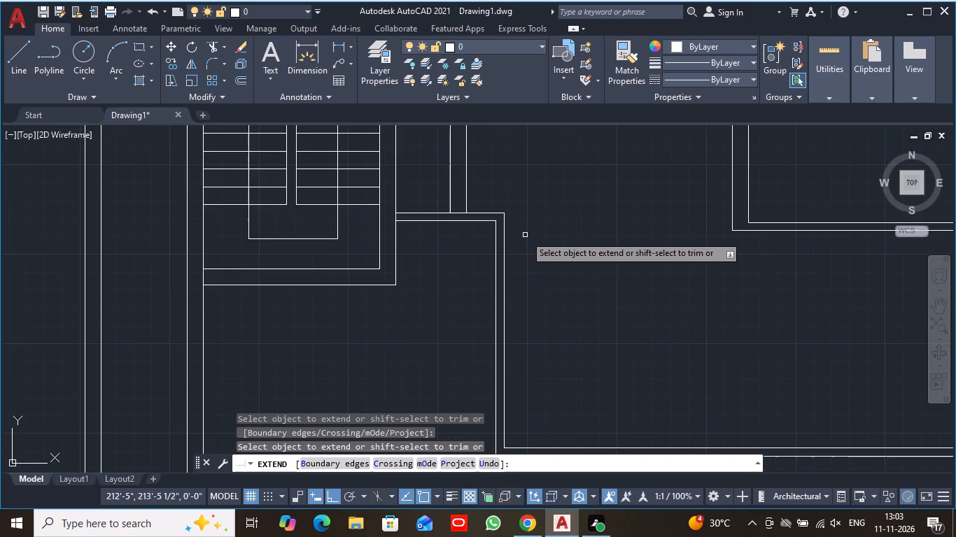
scroll(526, 237, down, 1)
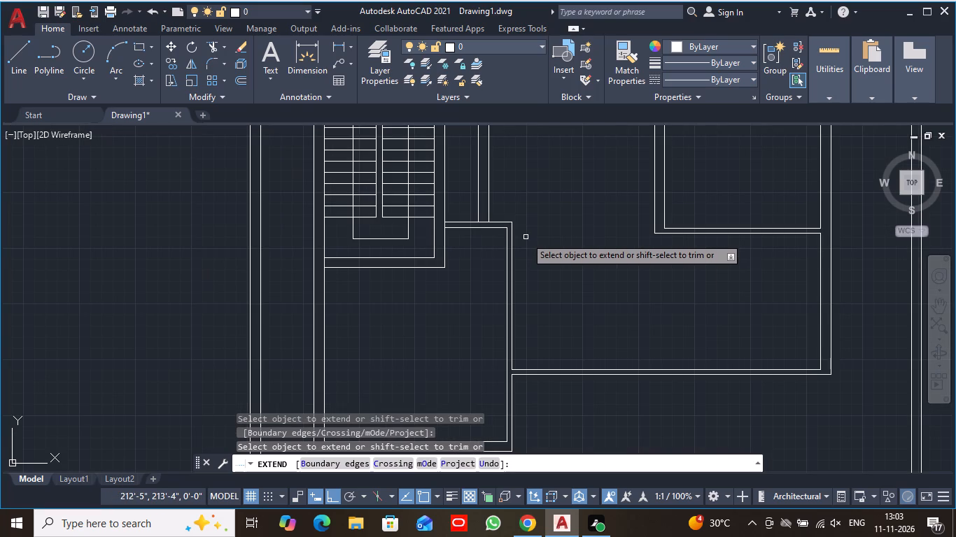
scroll(524, 240, down, 2)
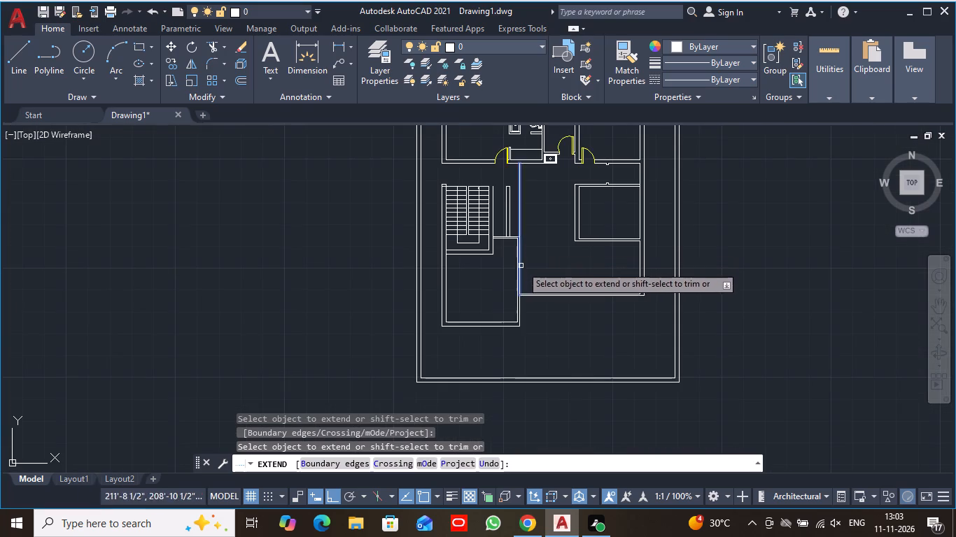
key(Escape)
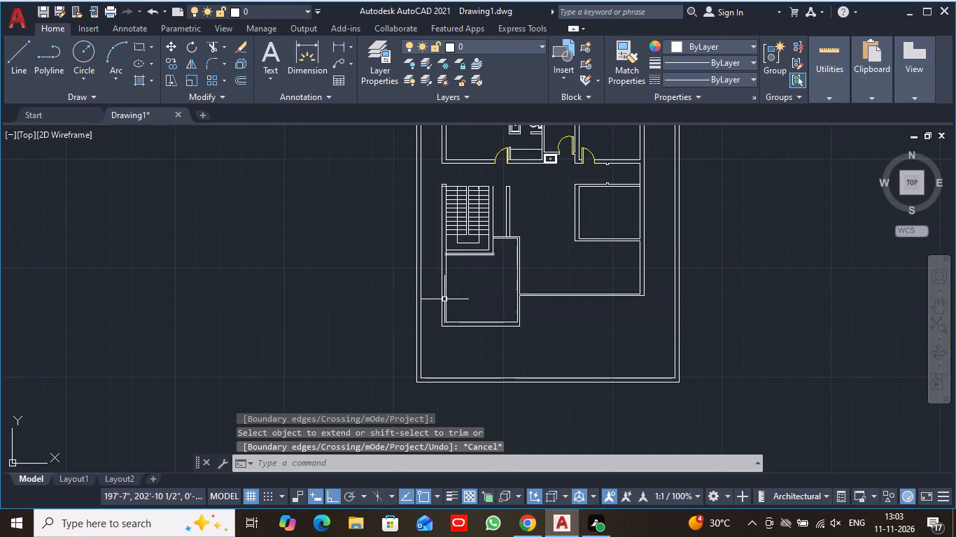
Examine the overall floor plan layout and the wall junctions between the staircase and the lower left room.
scroll(219, 298, down, 2)
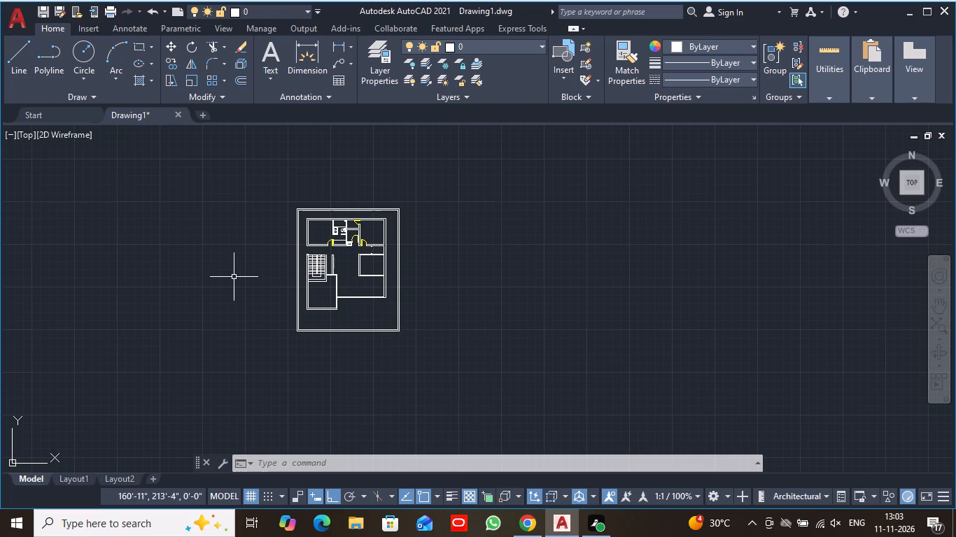
scroll(239, 277, up, 2)
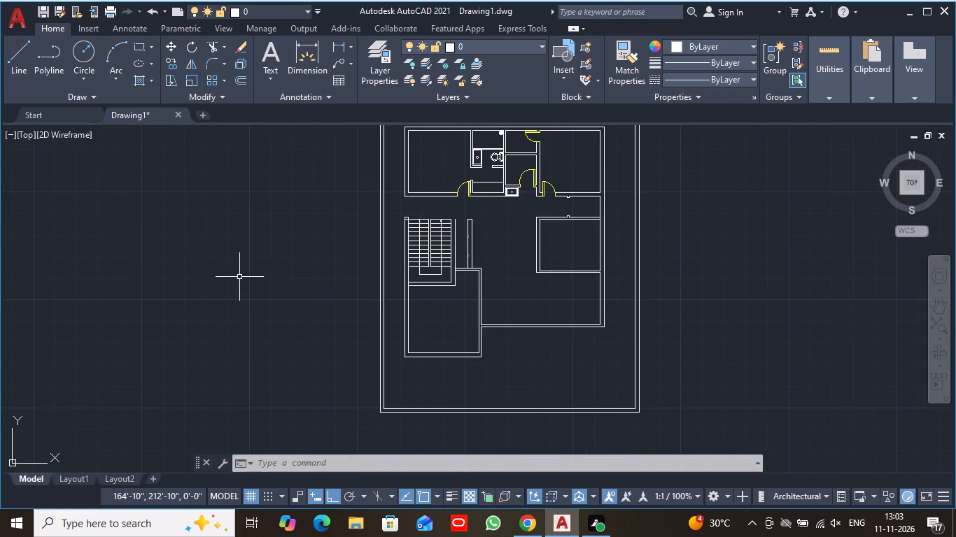
scroll(239, 277, down, 1)
middle_drag(255, 275, 141, 306)
scroll(141, 306, up, 1)
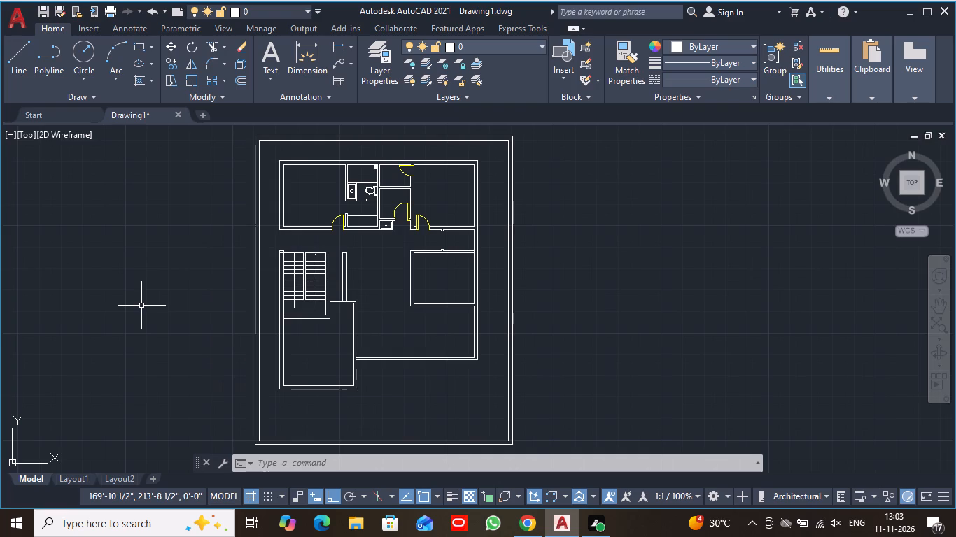
scroll(141, 306, down, 1)
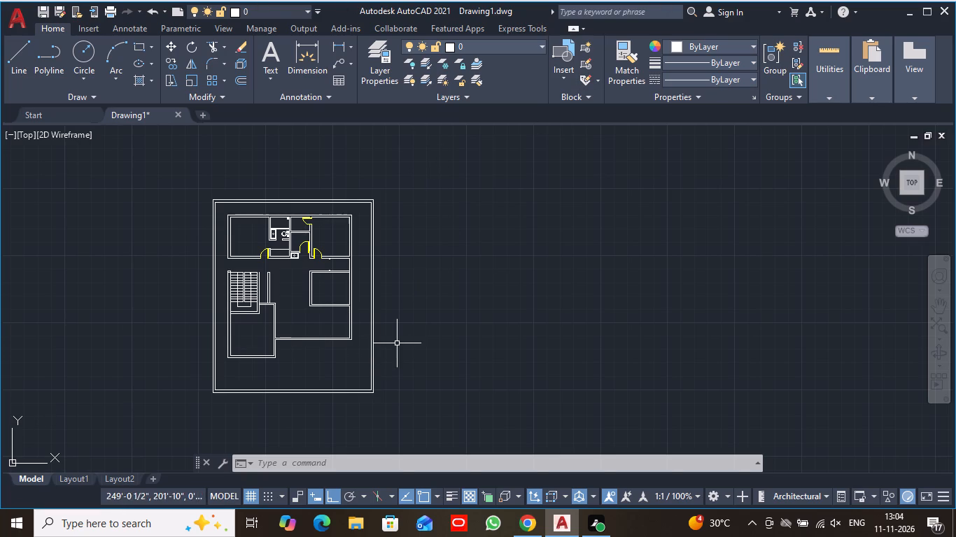
middle_drag(397, 343, 608, 282)
scroll(540, 280, up, 2)
middle_drag(449, 228, 451, 234)
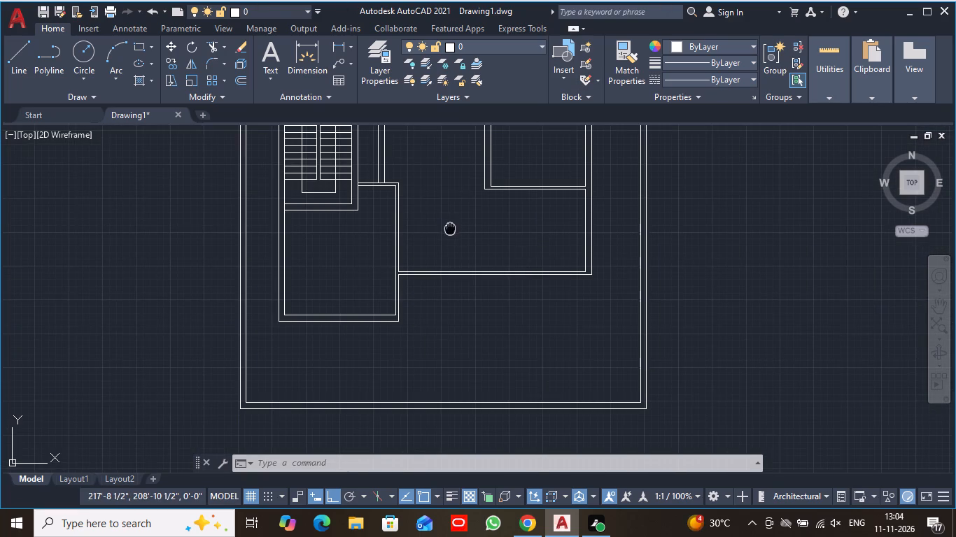
middle_drag(451, 234, 450, 321)
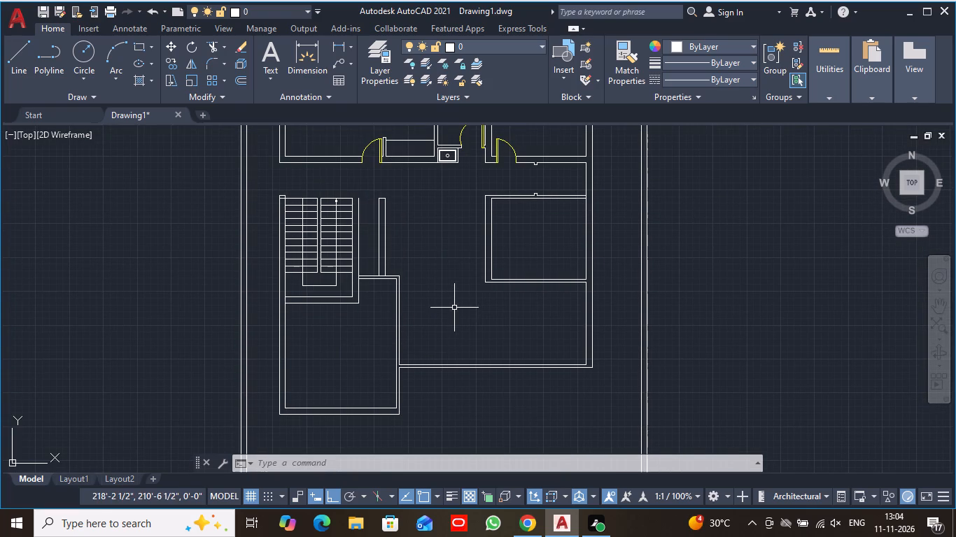
scroll(454, 308, down, 1)
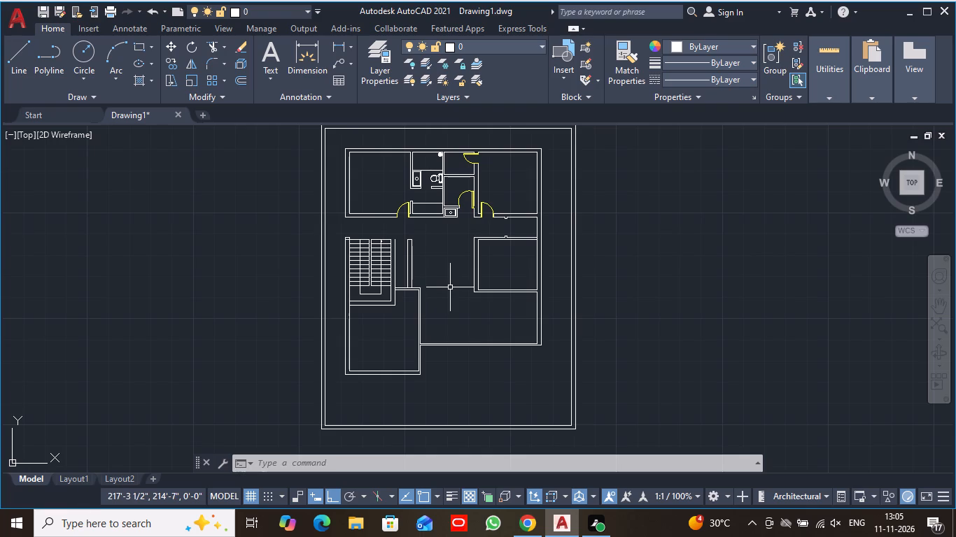
scroll(435, 286, up, 3)
middle_drag(404, 275, 487, 323)
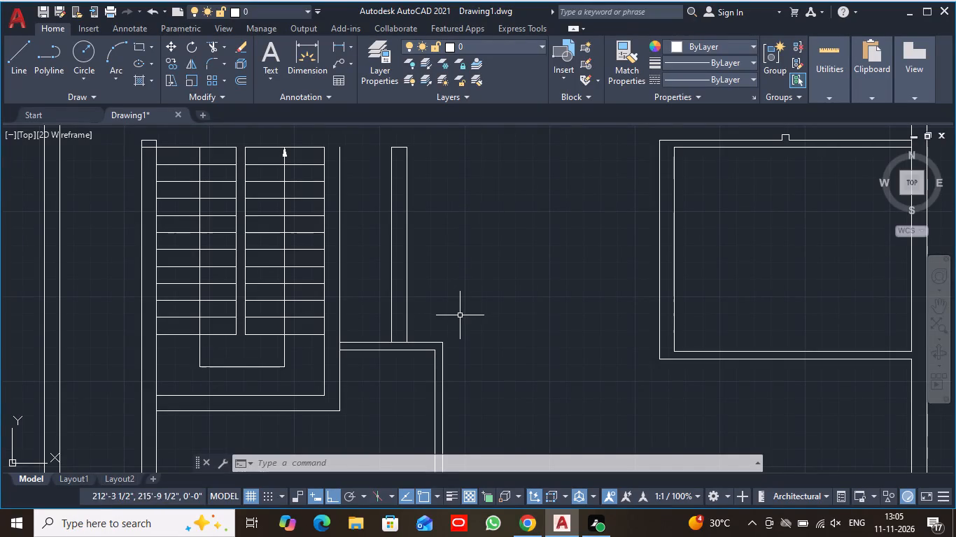
middle_drag(459, 316, 523, 330)
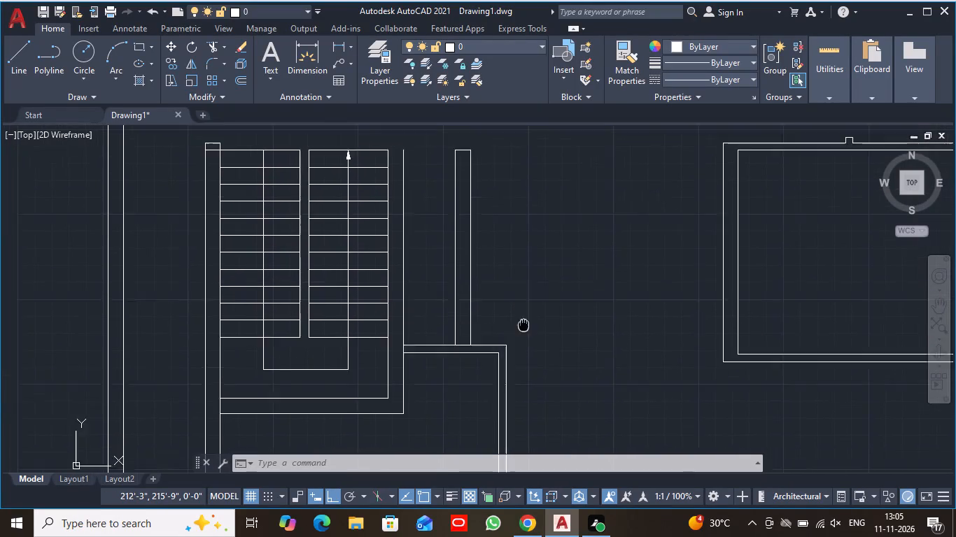
middle_drag(523, 330, 505, 276)
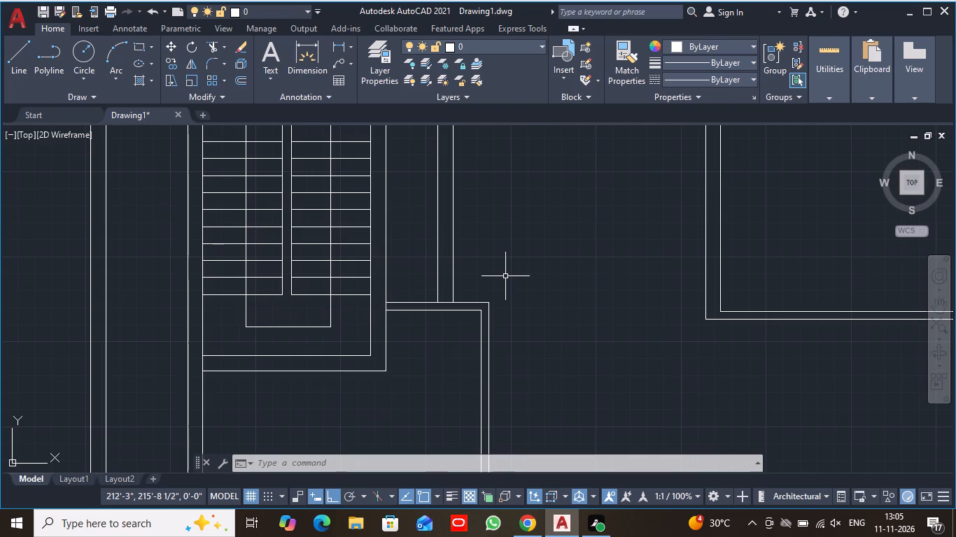
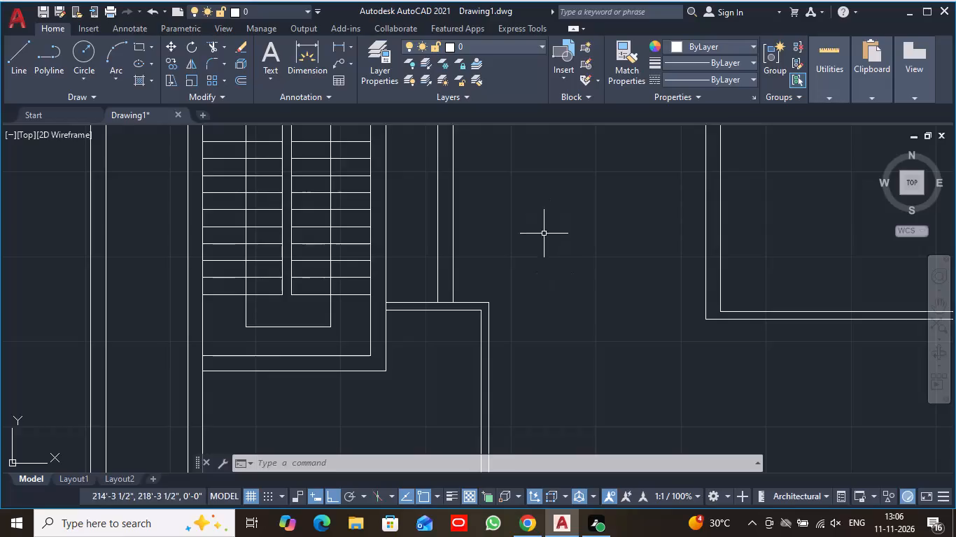
Offset the upper and lower inner lines of the right exterior wall 8' into the rooms beside the staircase hall.
scroll(540, 291, down, 3)
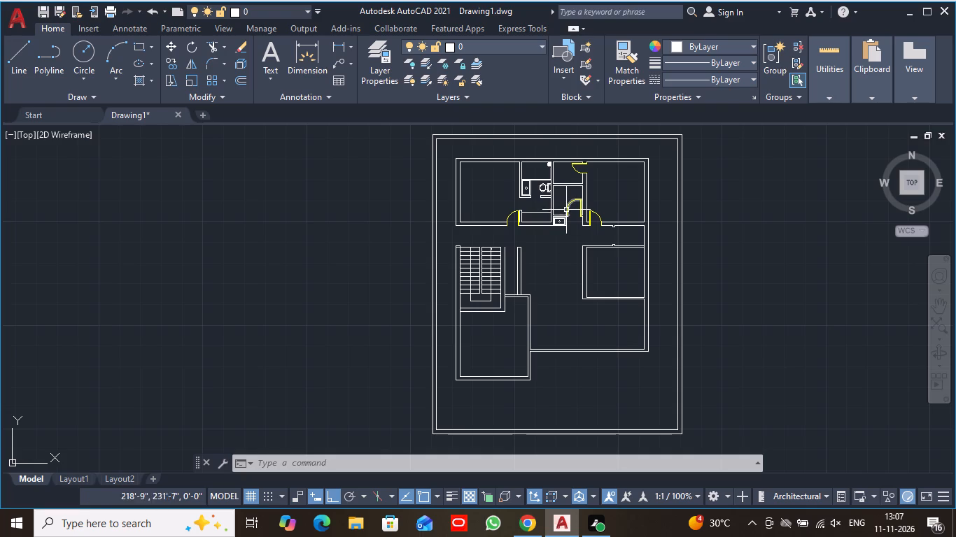
scroll(600, 280, up, 4)
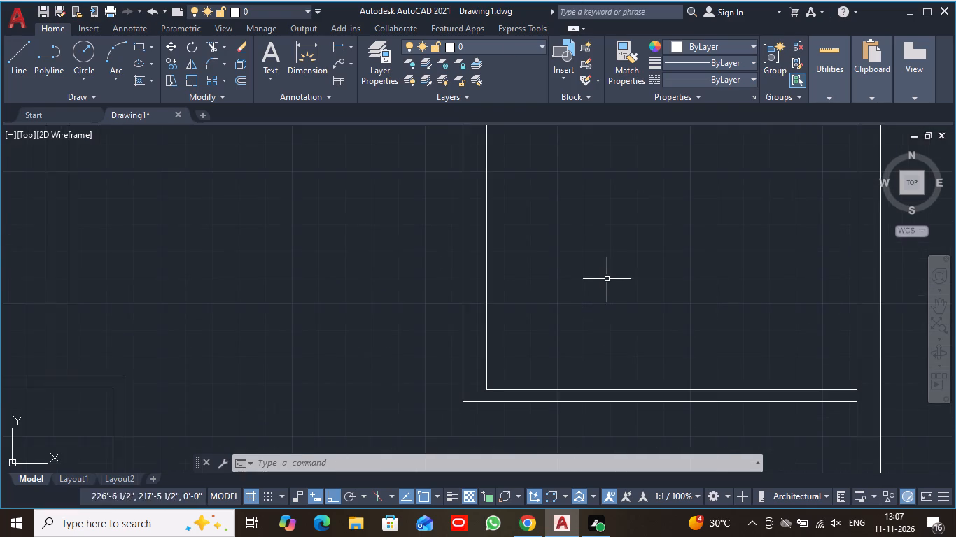
scroll(614, 276, down, 2)
middle_drag(642, 275, 571, 231)
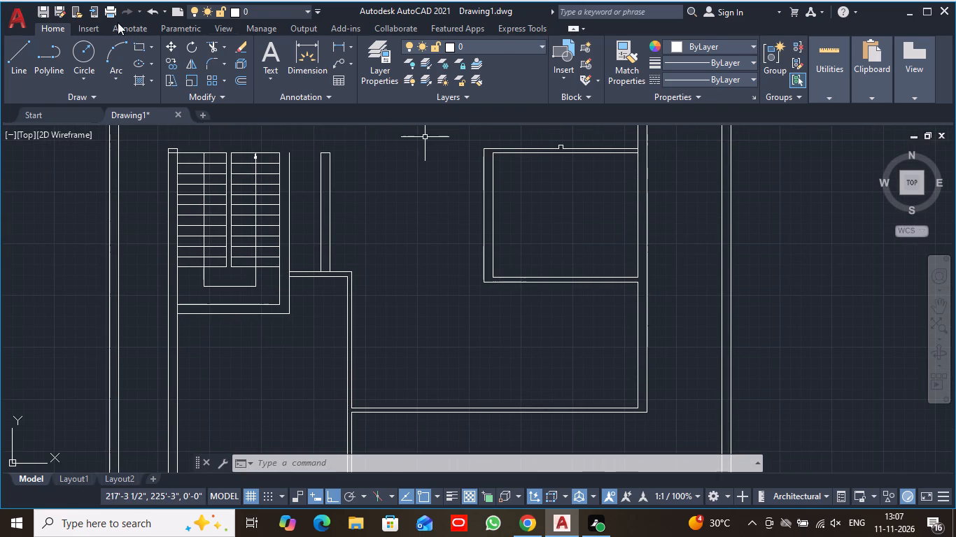
click(241, 83)
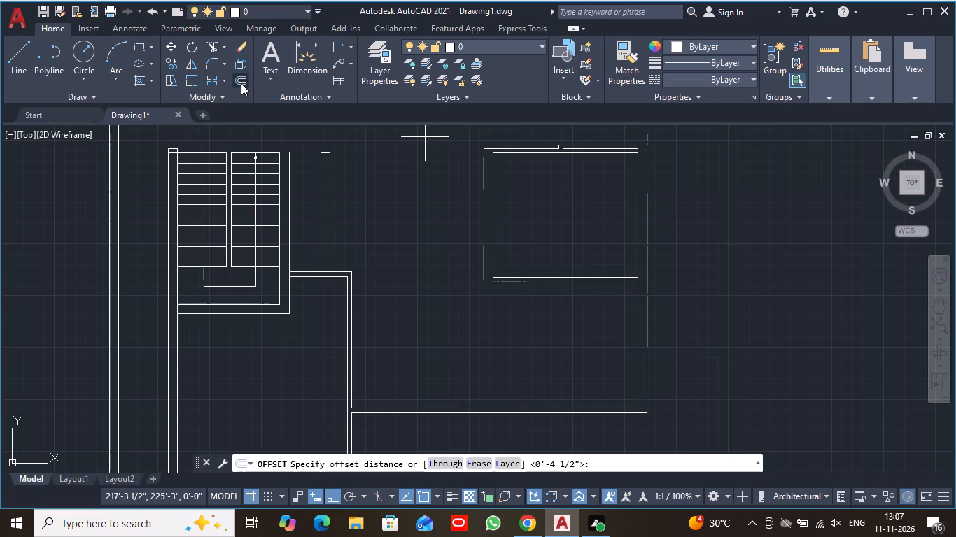
text(8')
key(Return)
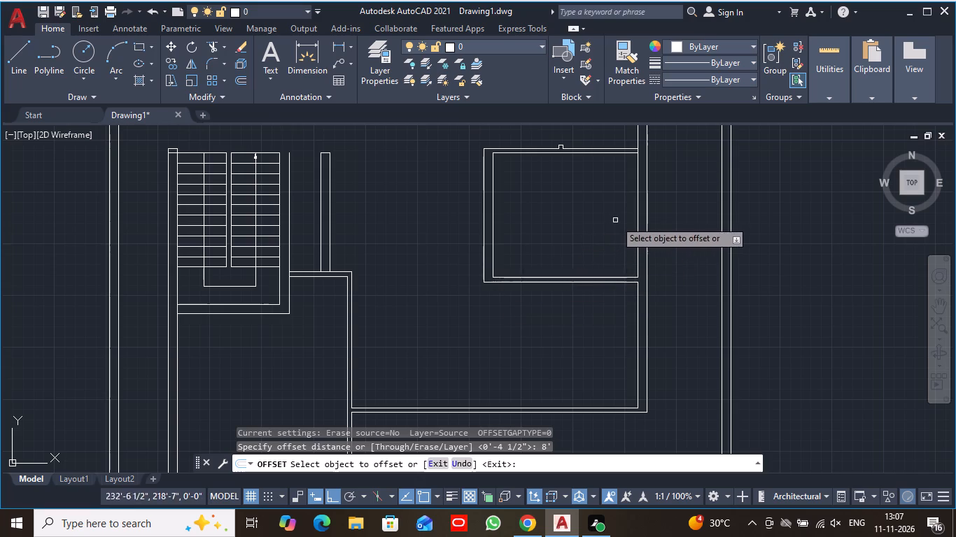
click(647, 243)
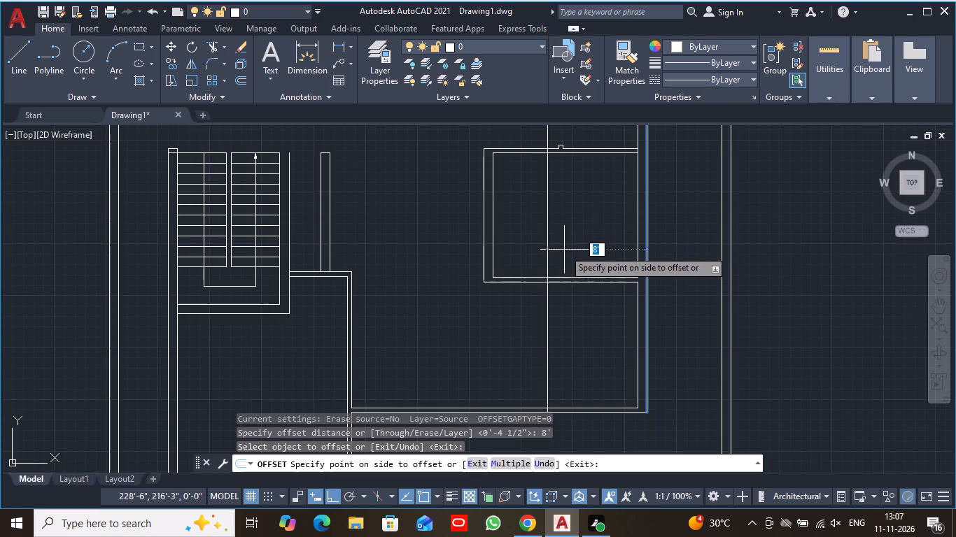
key(Escape)
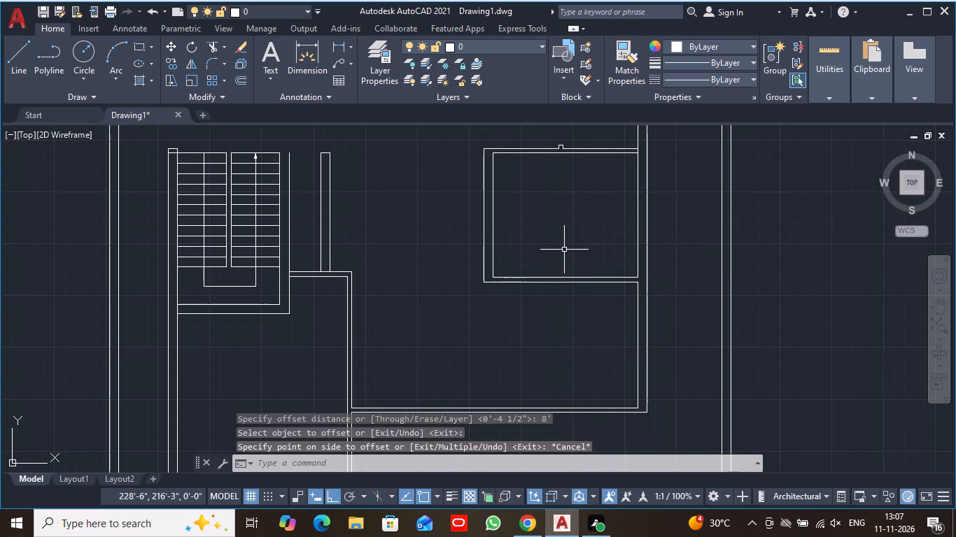
click(234, 76)
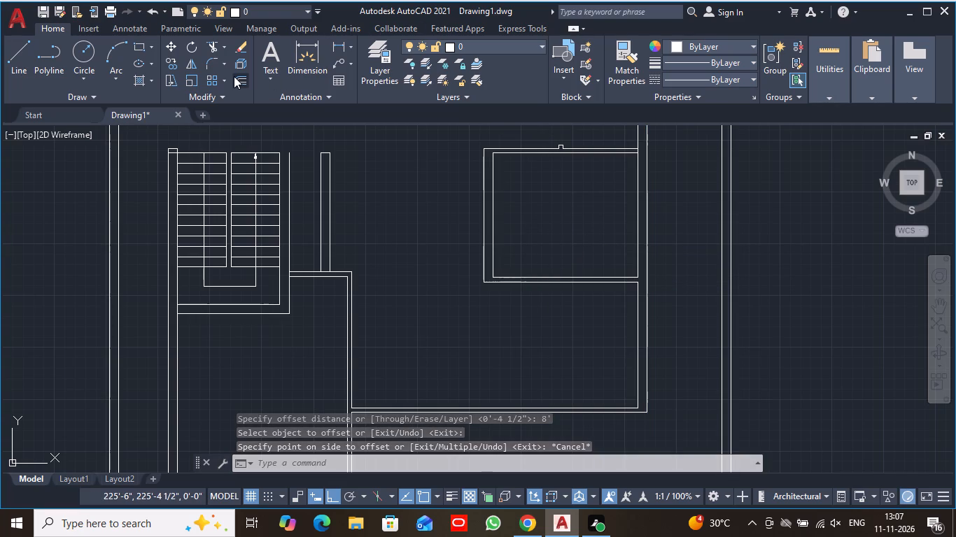
key(space)
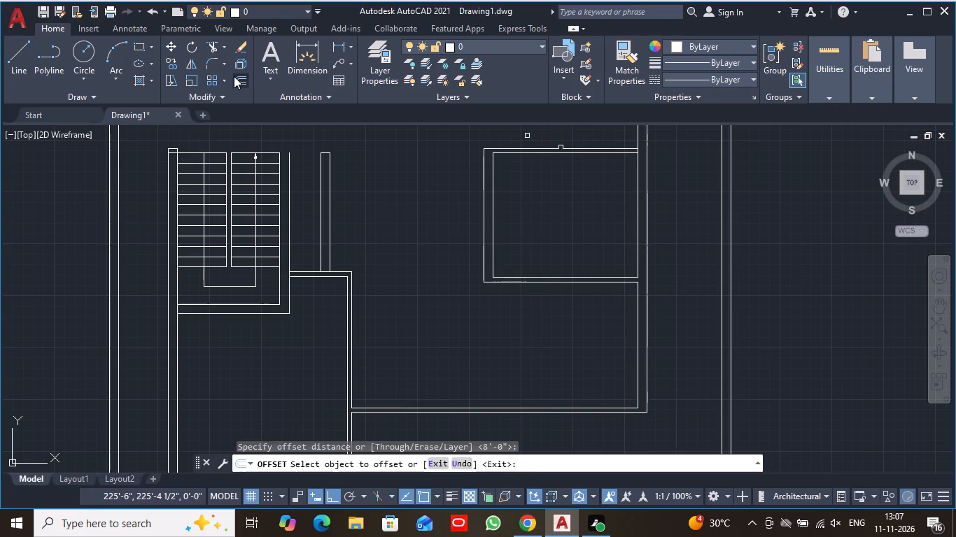
key(8)
key(apostrophe)
key(Return)
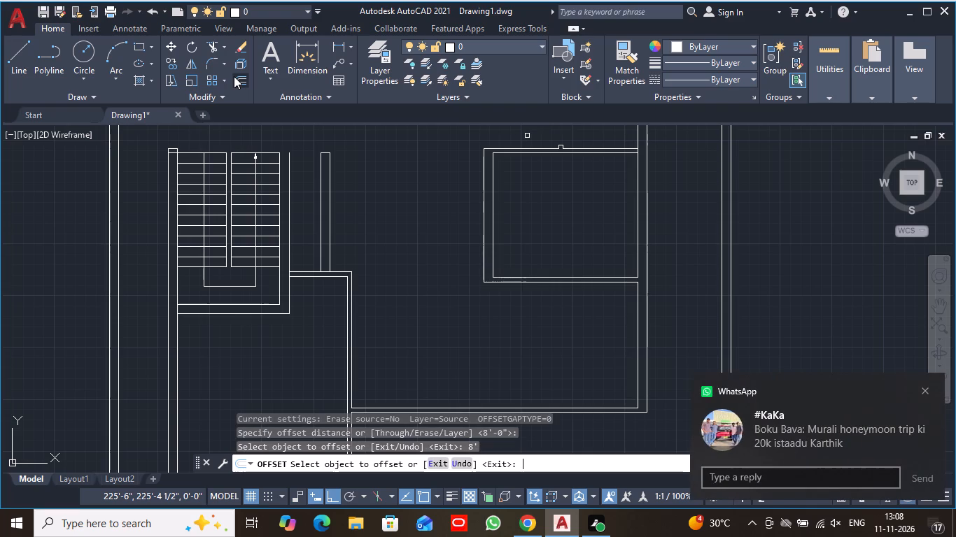
click(636, 210)
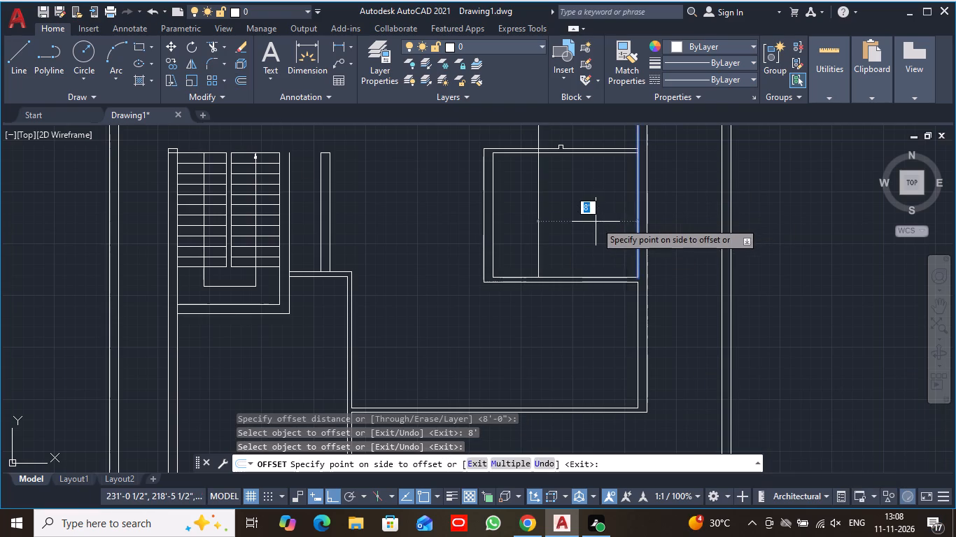
click(596, 222)
click(638, 346)
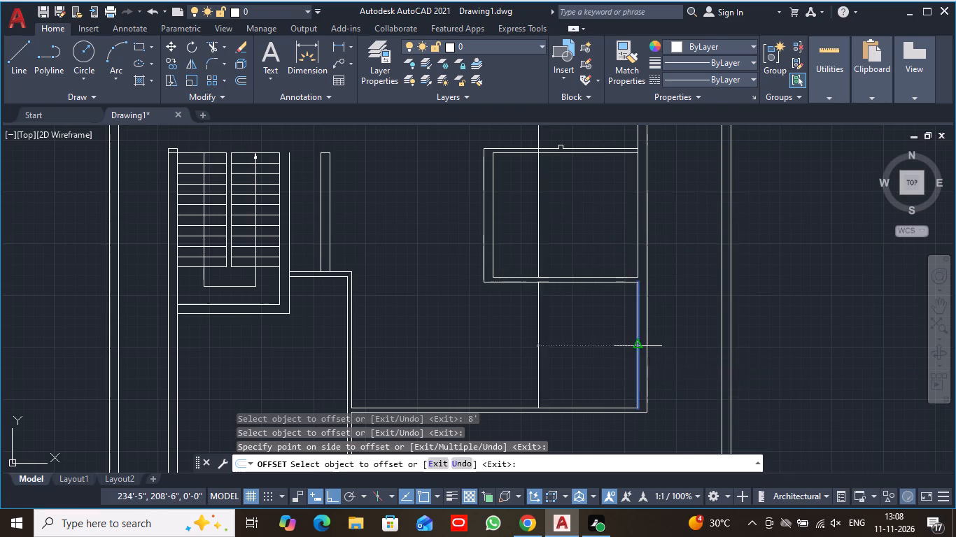
click(575, 339)
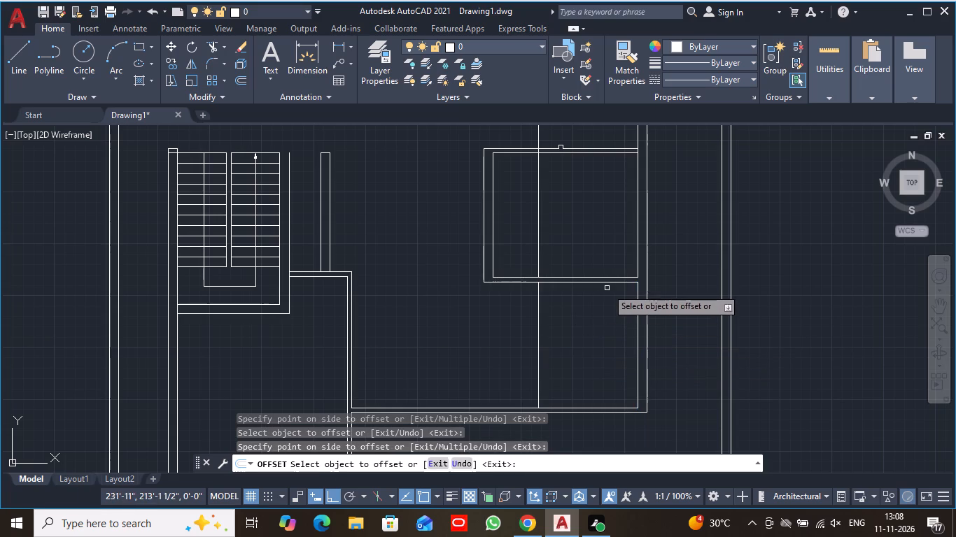
Offset both new vertical lines 4.5" toward the right exterior wall to give the partition its thickness.
scroll(575, 269, down, 1)
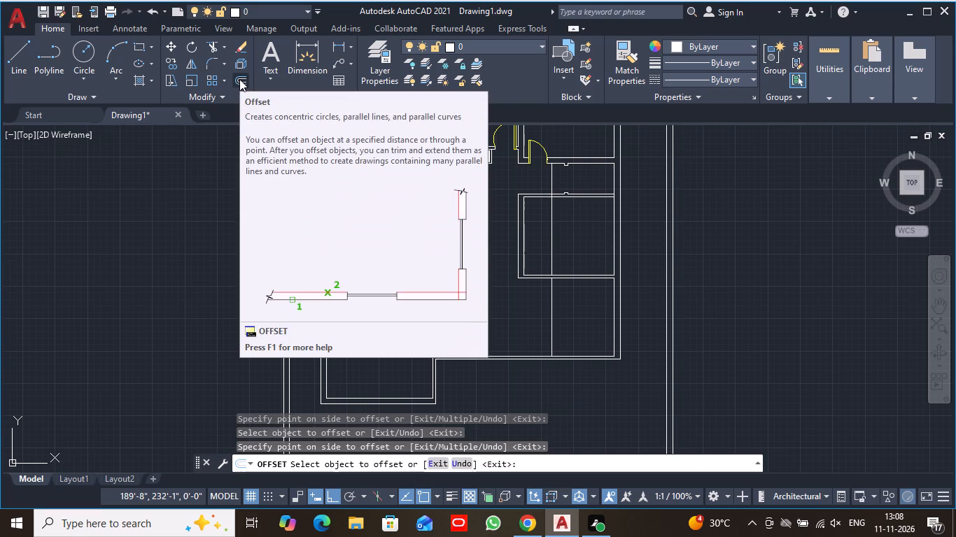
click(239, 79)
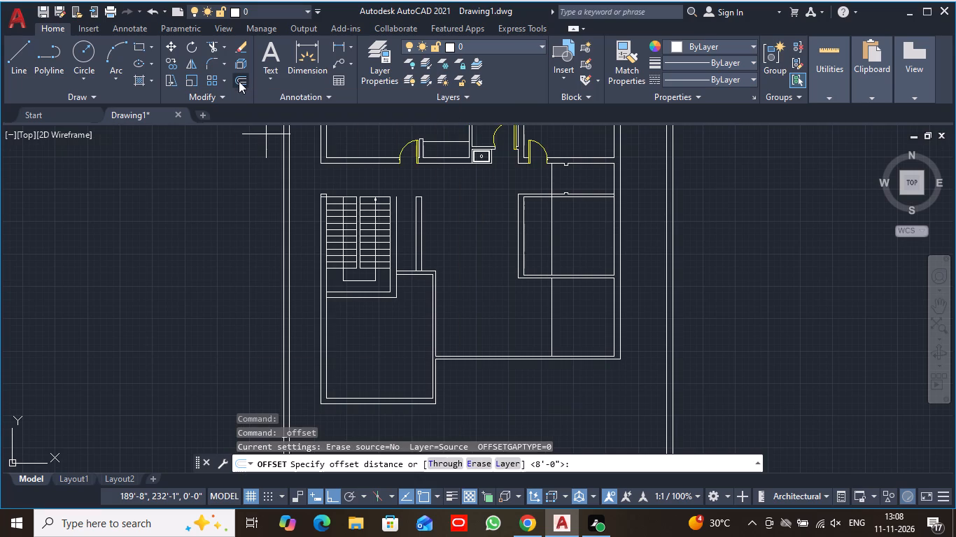
text(4.5)
key(shift+quotedbl)
key(Return)
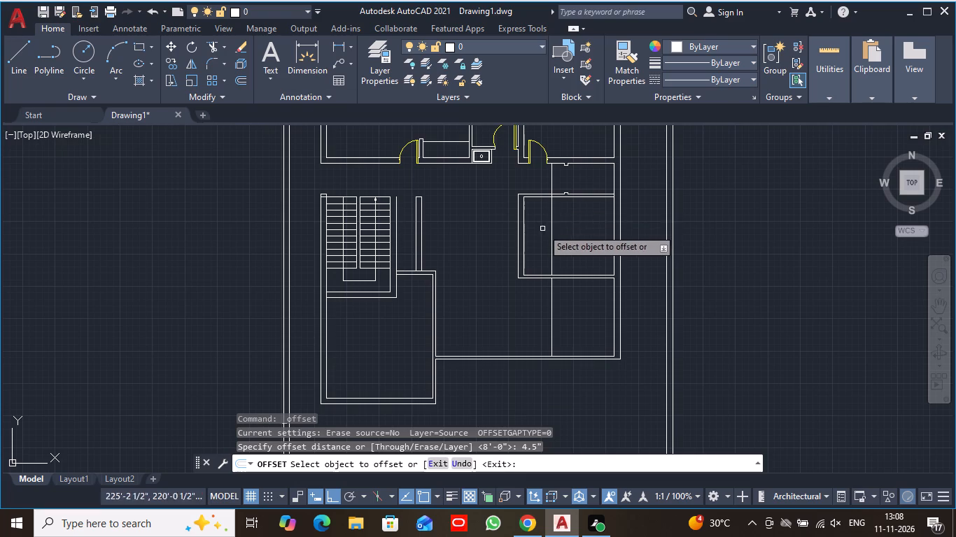
scroll(542, 229, up, 3)
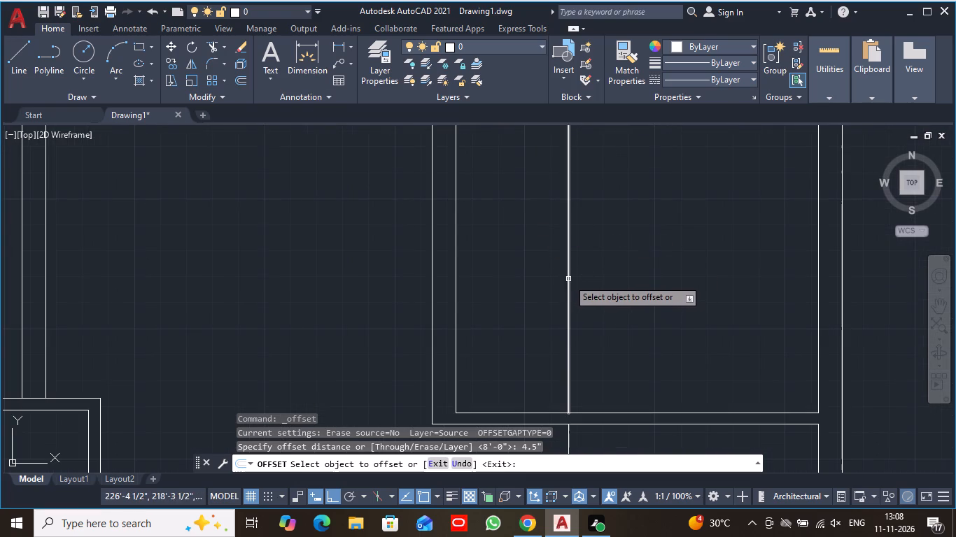
click(568, 279)
click(586, 280)
scroll(604, 278, down, 4)
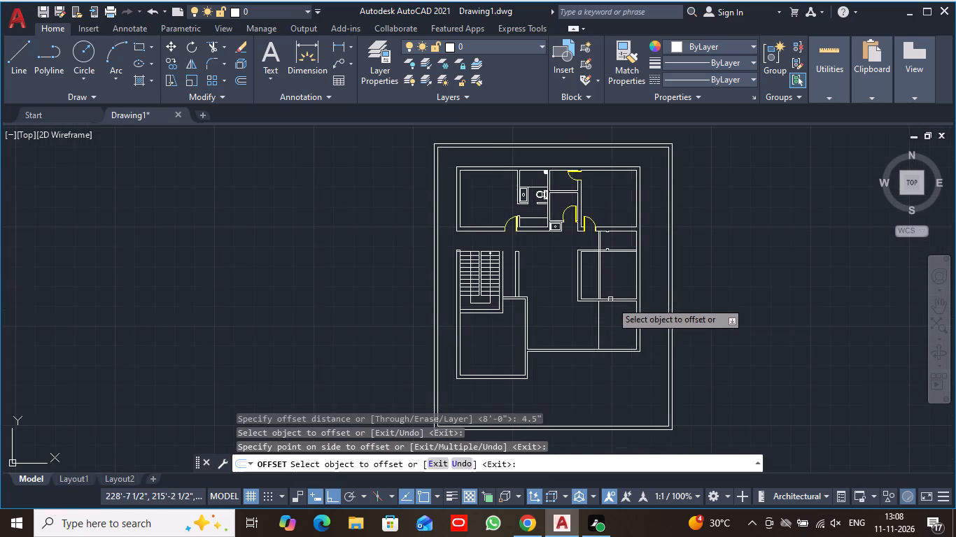
click(599, 320)
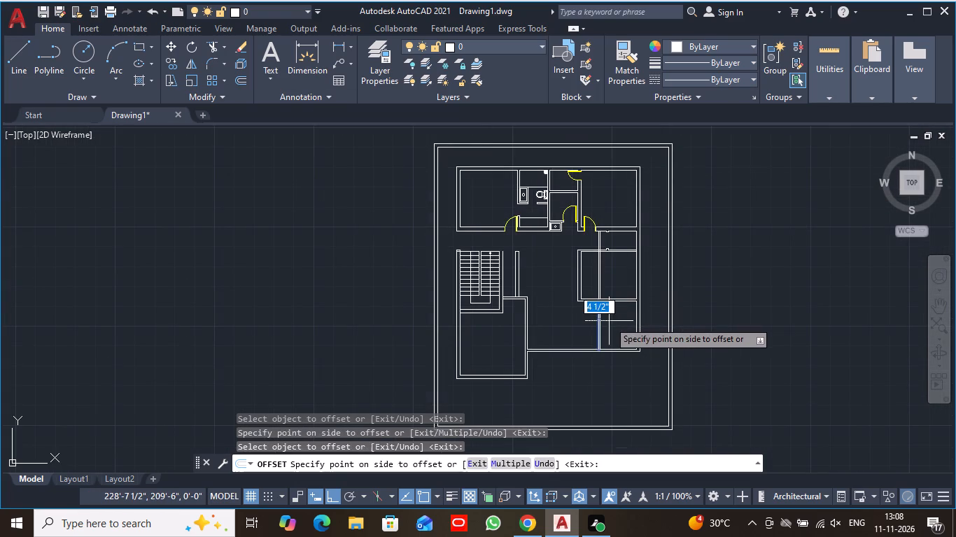
click(609, 321)
key(Escape)
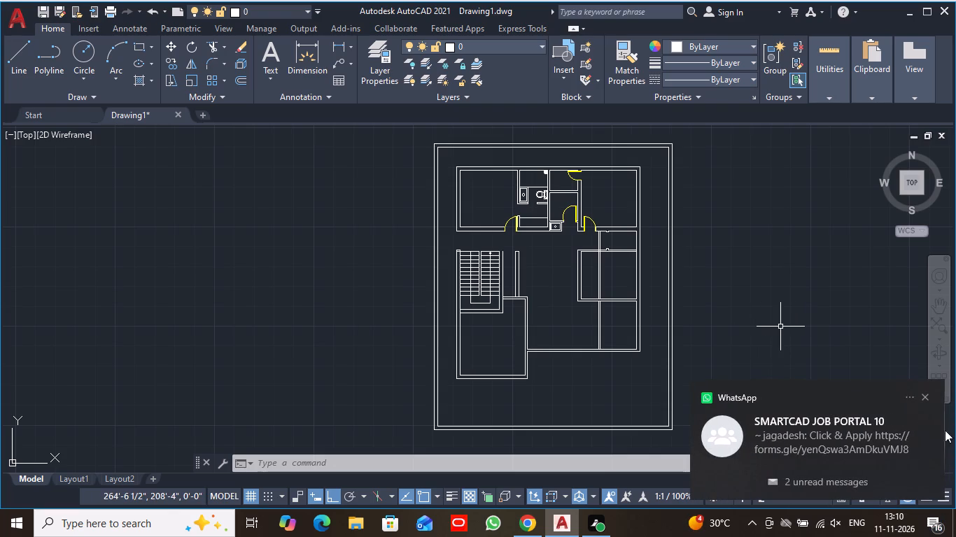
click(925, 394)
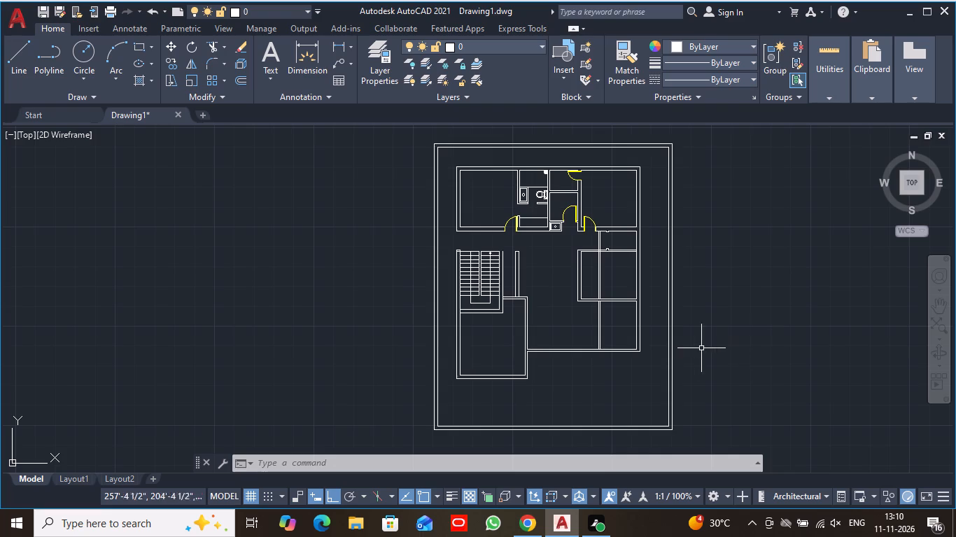
Trim away both partition lines where they cross the interior of the middle right-hand room.
scroll(632, 343, up, 2)
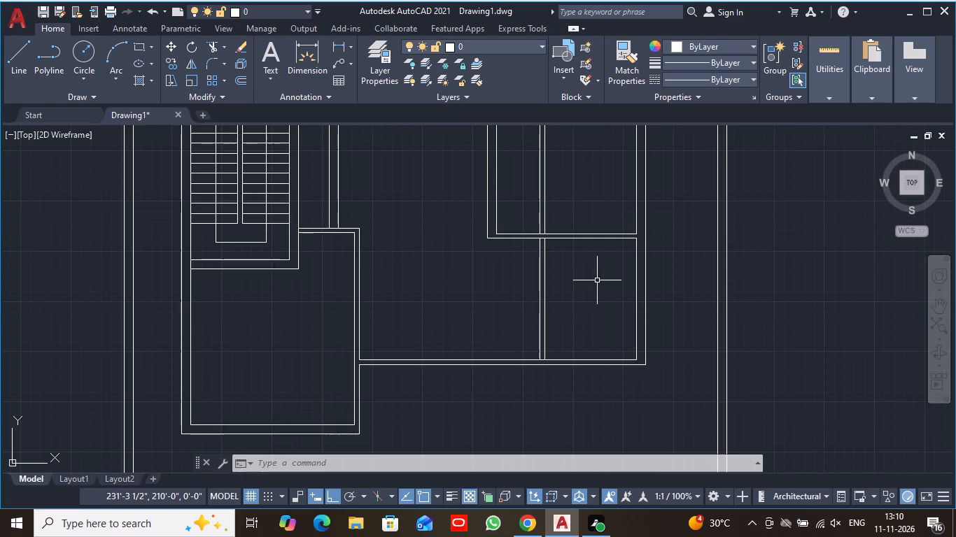
scroll(596, 280, up, 1)
middle_drag(596, 280, 565, 417)
text(tr)
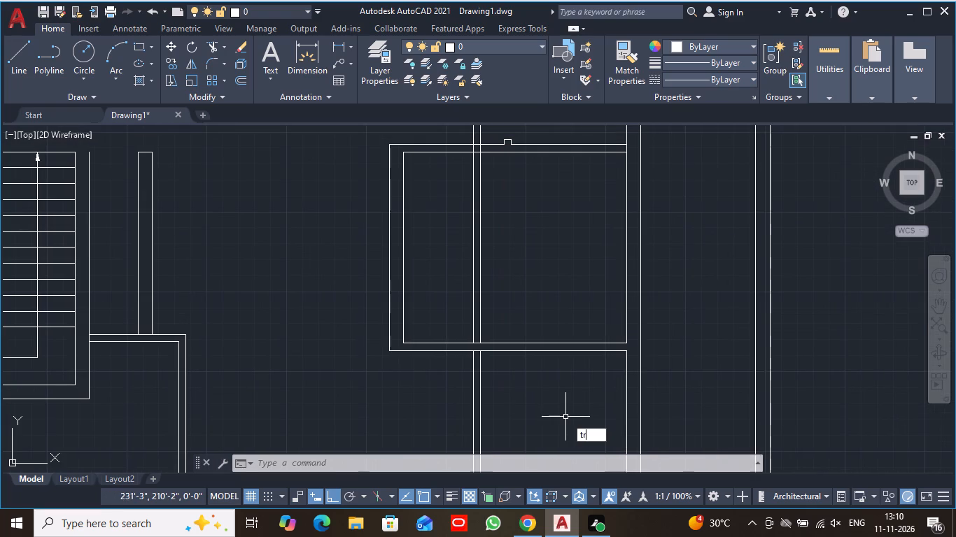
key(Return)
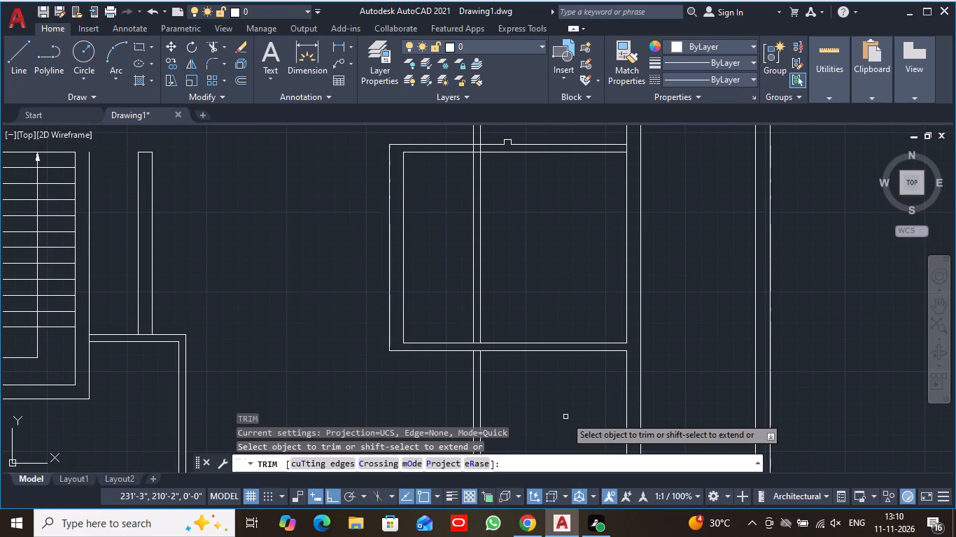
click(481, 229)
click(473, 238)
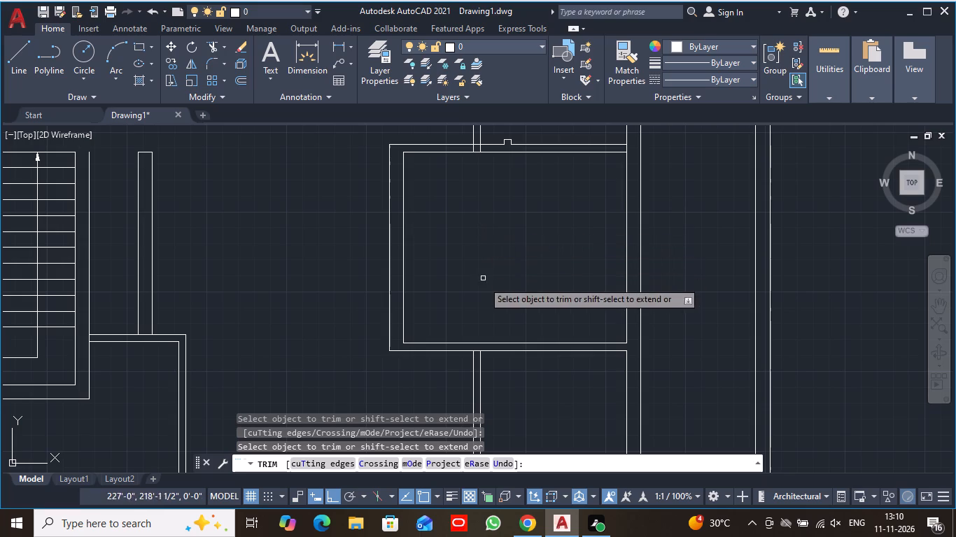
Trim the partition line ends inside the middle right-hand room's top wall and the wall's upper face segment between them.
middle_drag(485, 152, 483, 306)
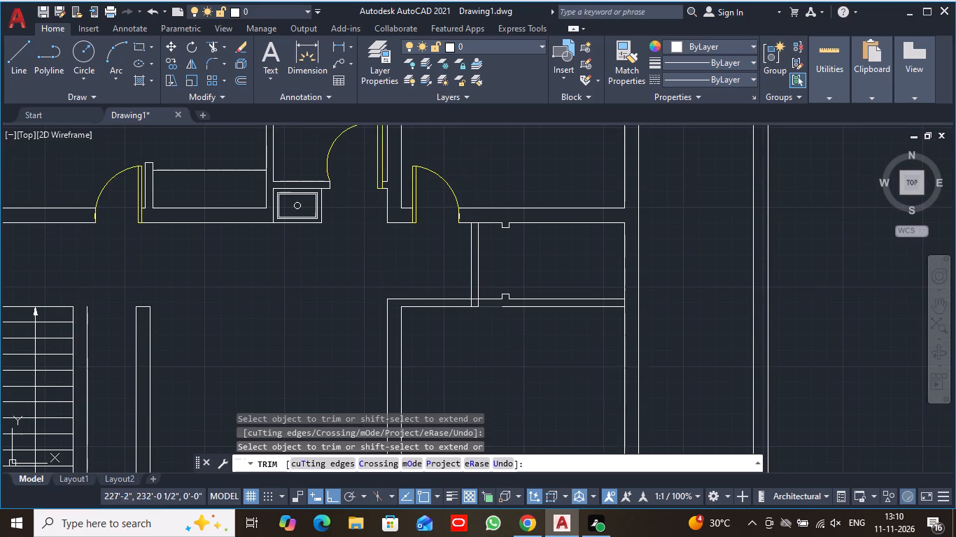
scroll(472, 345, up, 3)
scroll(488, 280, up, 1)
middle_drag(488, 279, 468, 392)
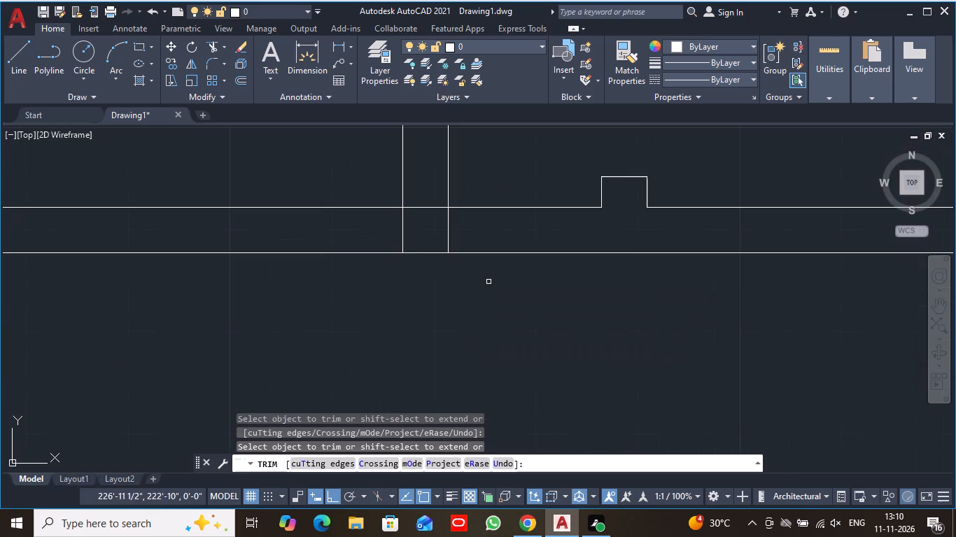
click(403, 232)
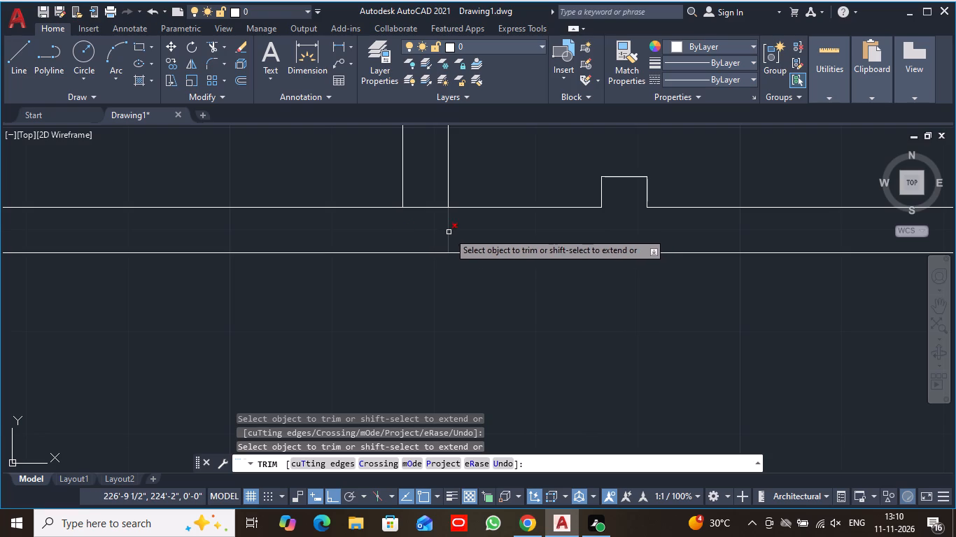
click(447, 233)
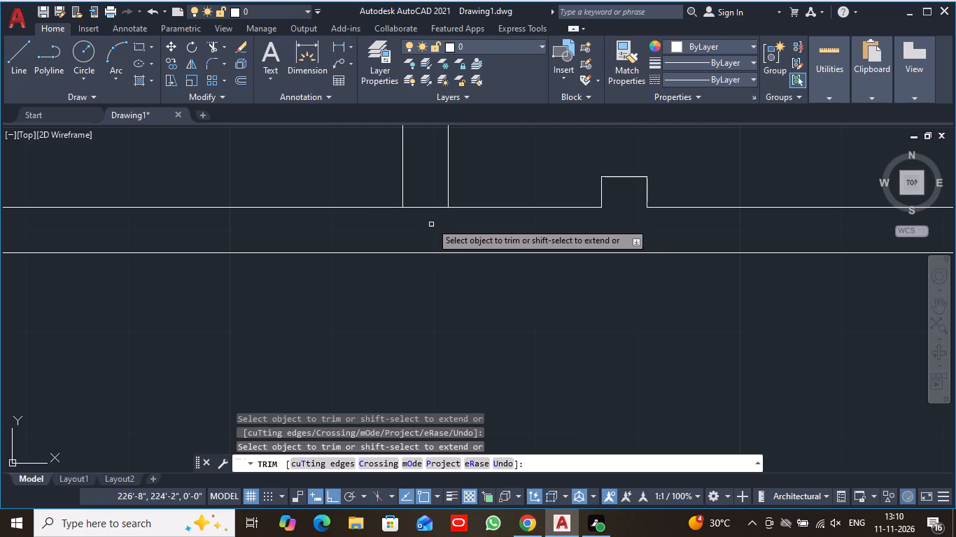
click(427, 209)
Trim the lower face of the middle right-hand room's bottom wall between the two lines of the partition below it.
scroll(441, 232, down, 4)
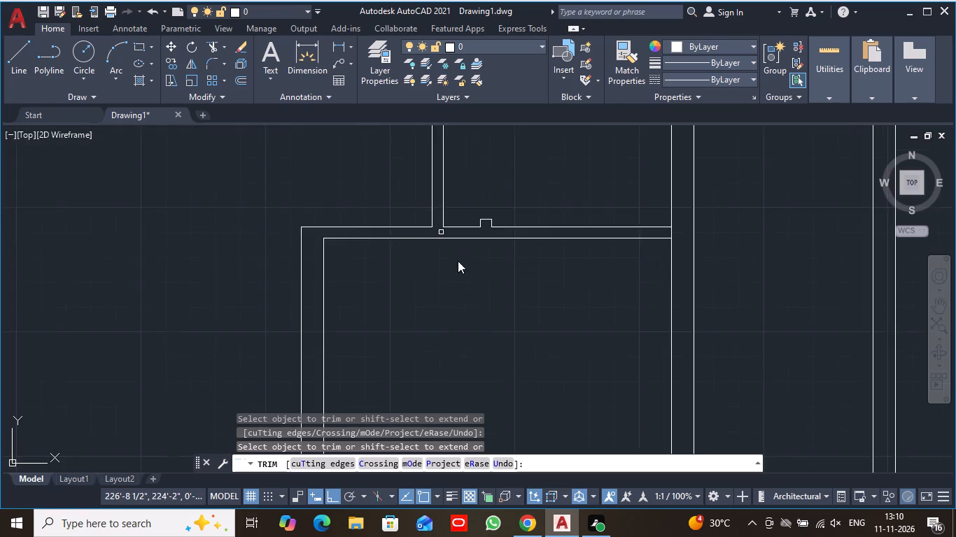
scroll(458, 261, down, 1)
middle_drag(460, 317, 505, 156)
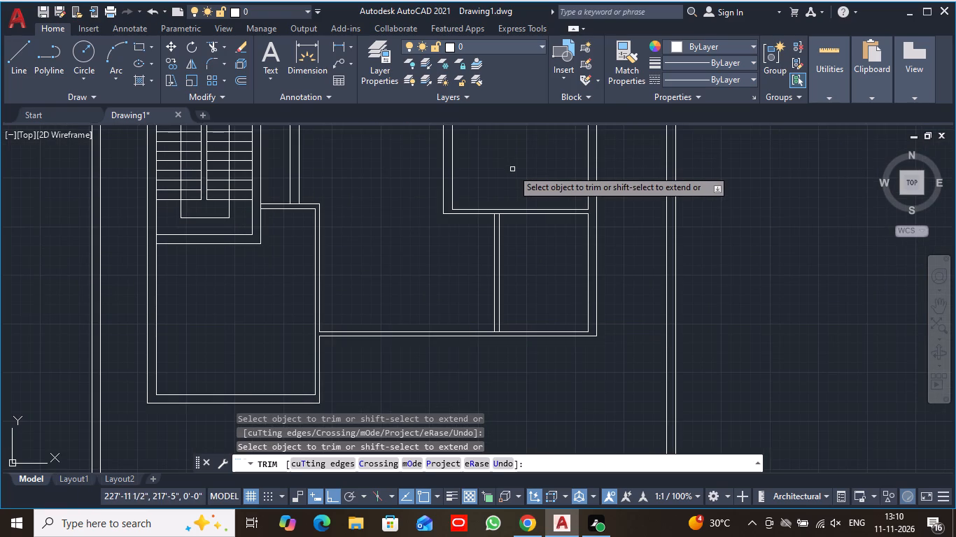
scroll(513, 265, up, 3)
middle_drag(500, 218, 509, 340)
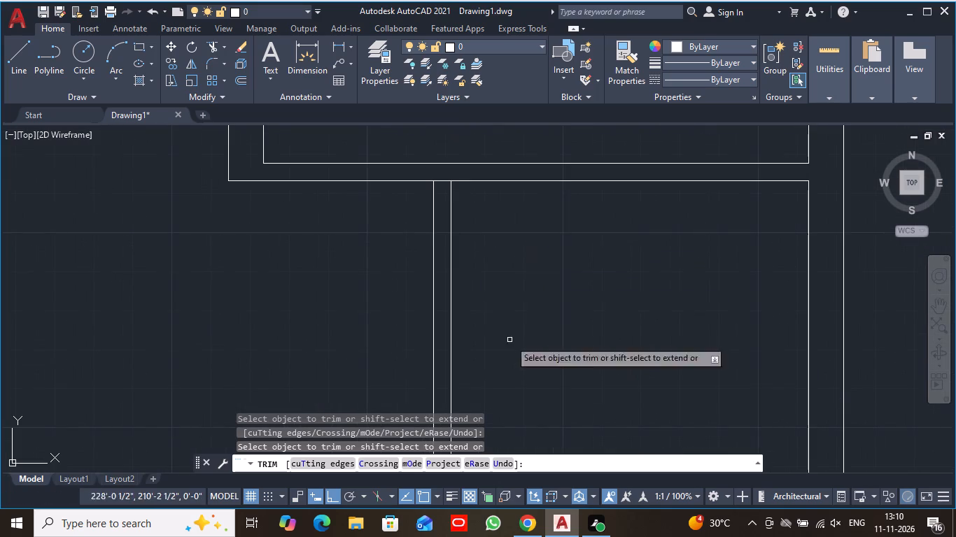
click(441, 181)
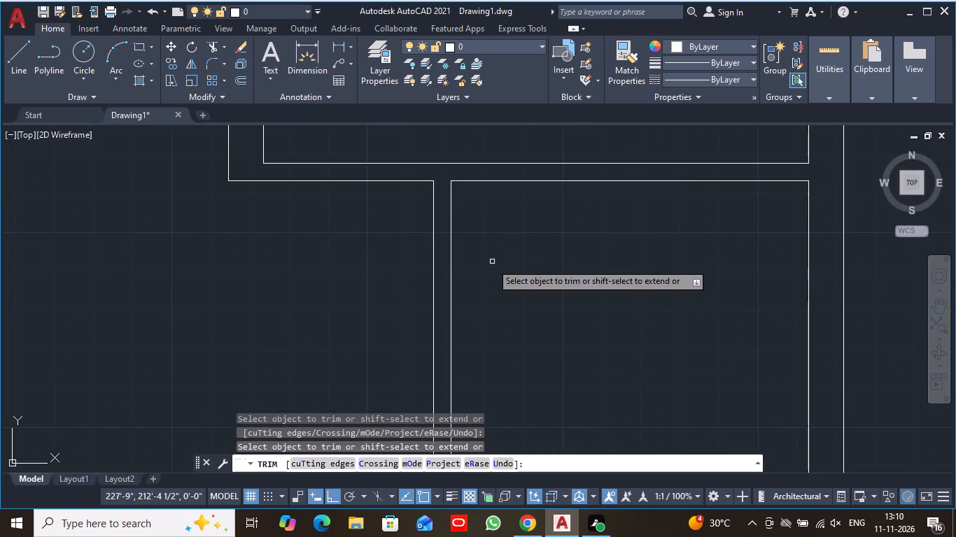
Trim away the right face line and the top cap of the short wall standing beside the staircase.
scroll(491, 266, down, 3)
scroll(516, 327, down, 3)
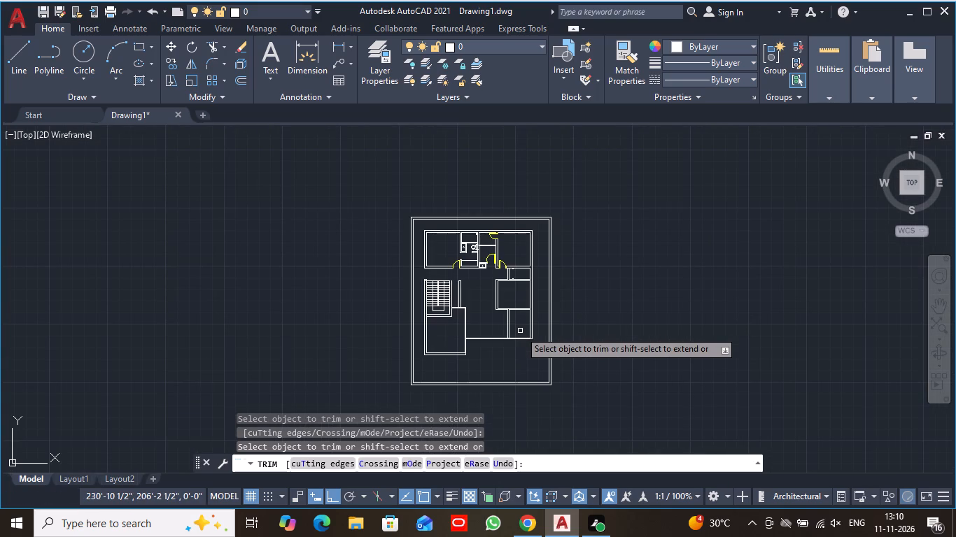
key(Escape)
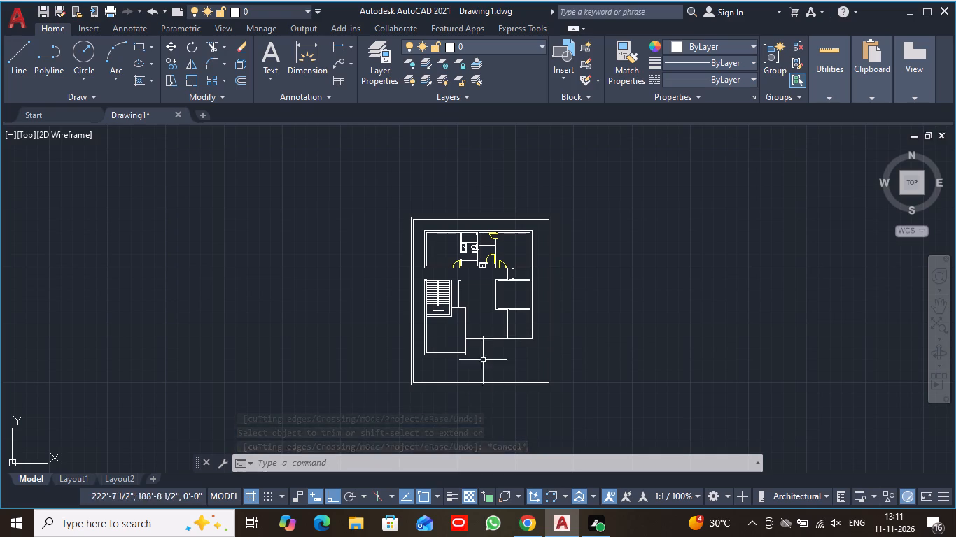
scroll(482, 328, up, 3)
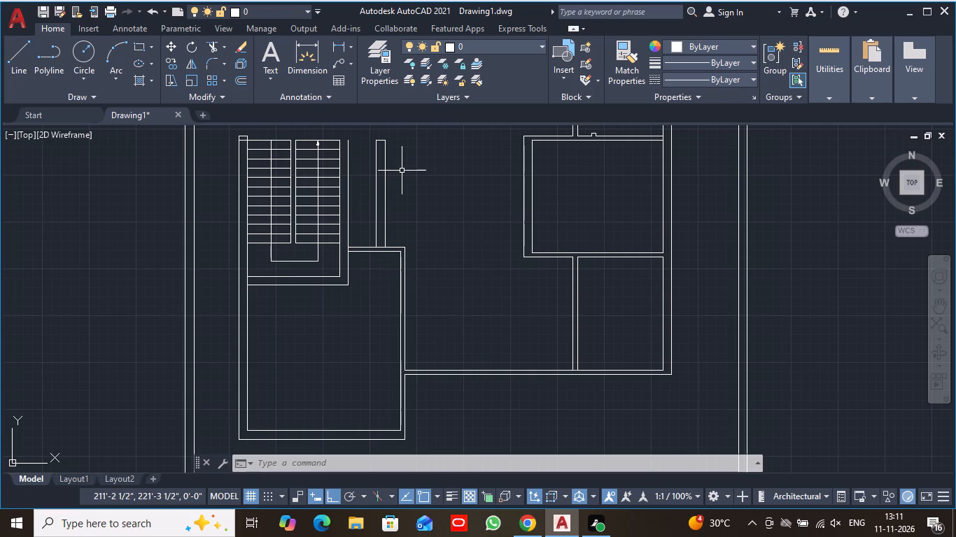
text(tr)
key(space)
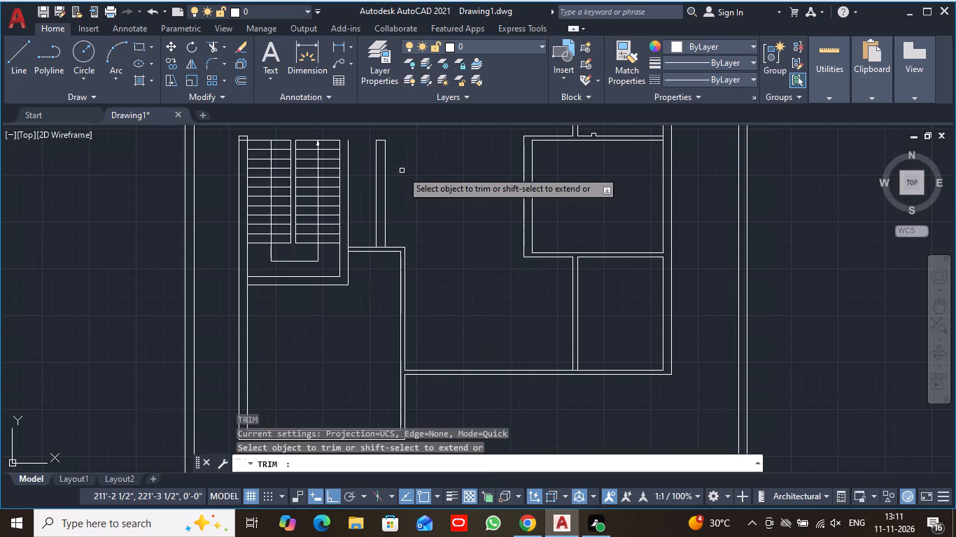
scroll(399, 171, up, 2)
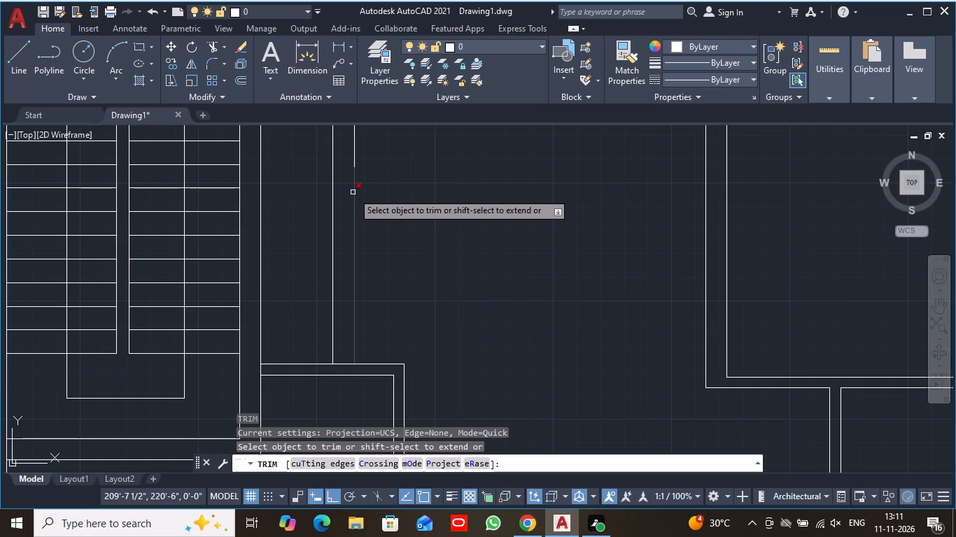
click(354, 196)
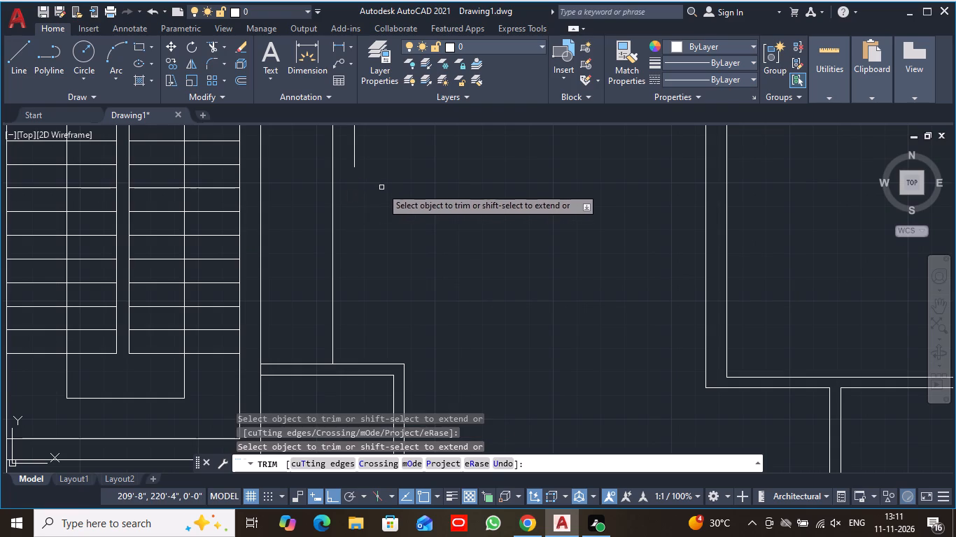
middle_drag(390, 171, 429, 330)
click(395, 293)
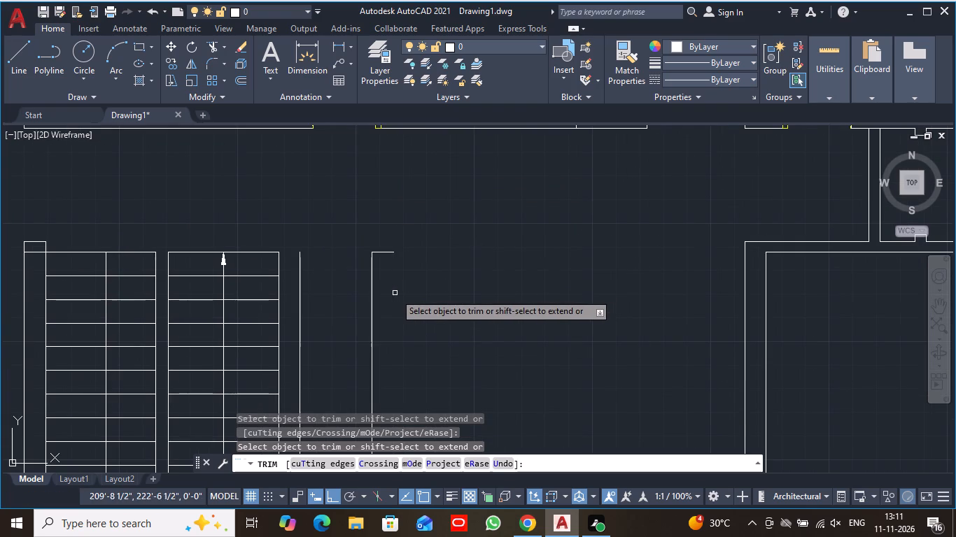
click(381, 252)
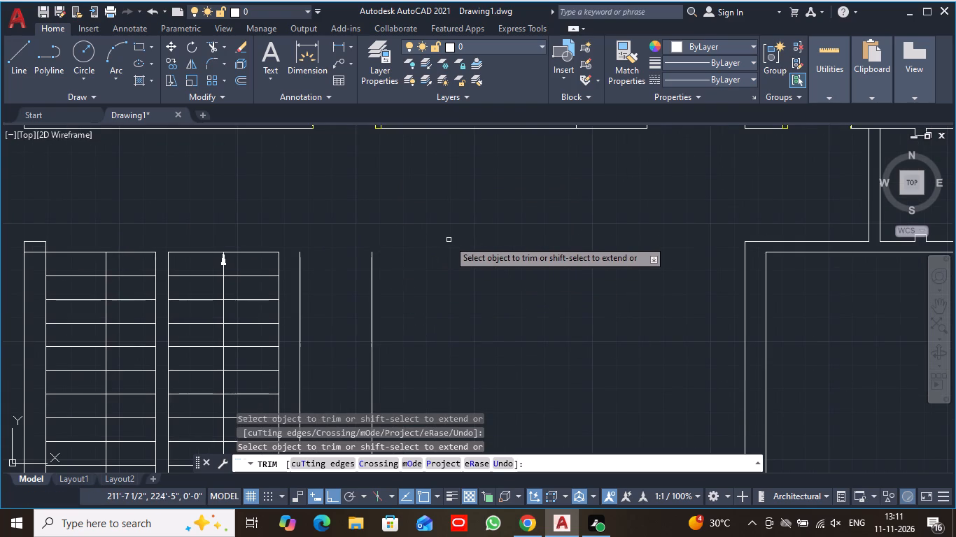
key(Escape)
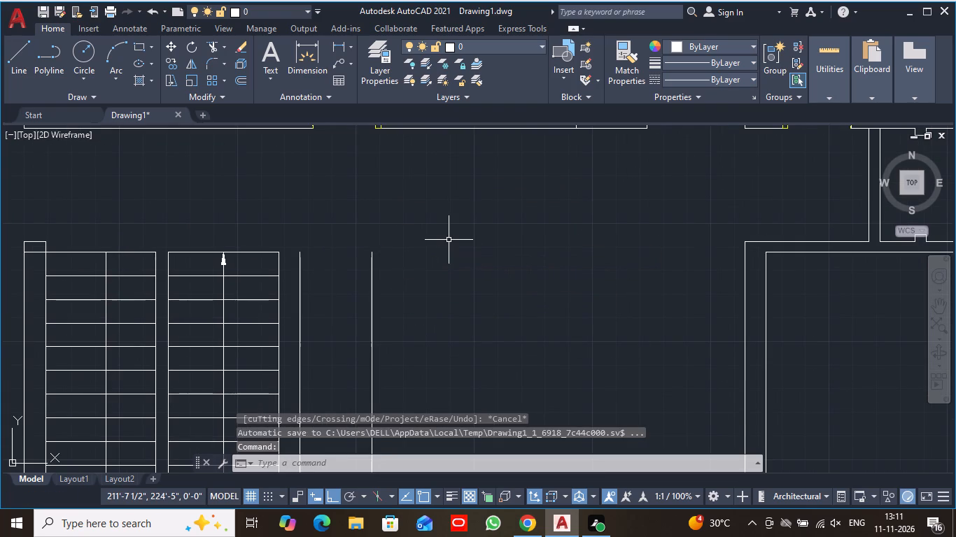
Offset both remaining line segments of the short wall beside the staircase 4.5" away from the stairs.
click(240, 84)
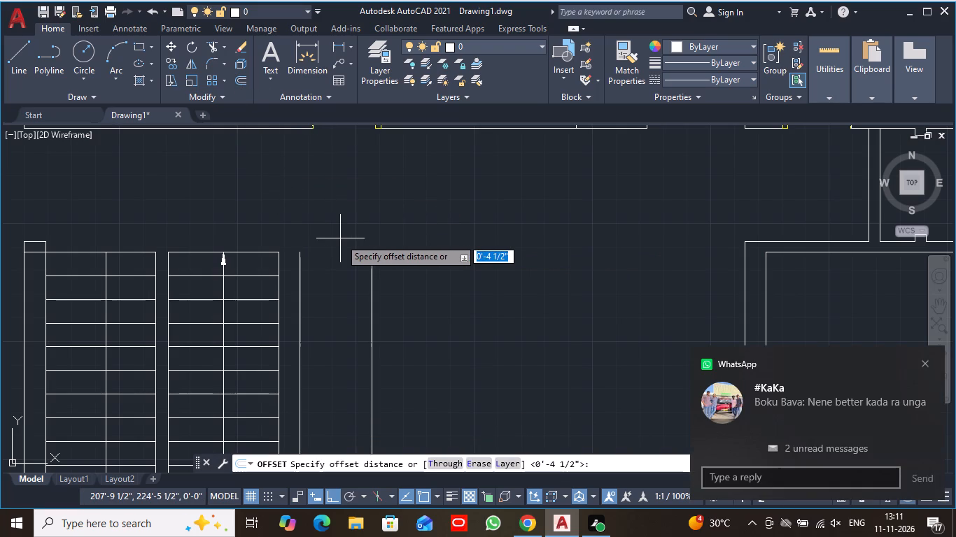
text(4.5)
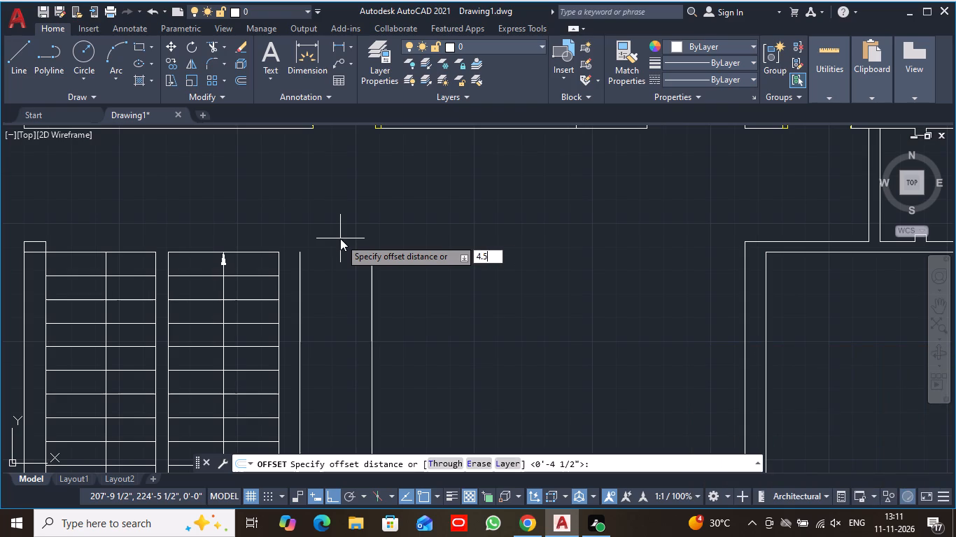
key(shift+quotedbl)
key(Return)
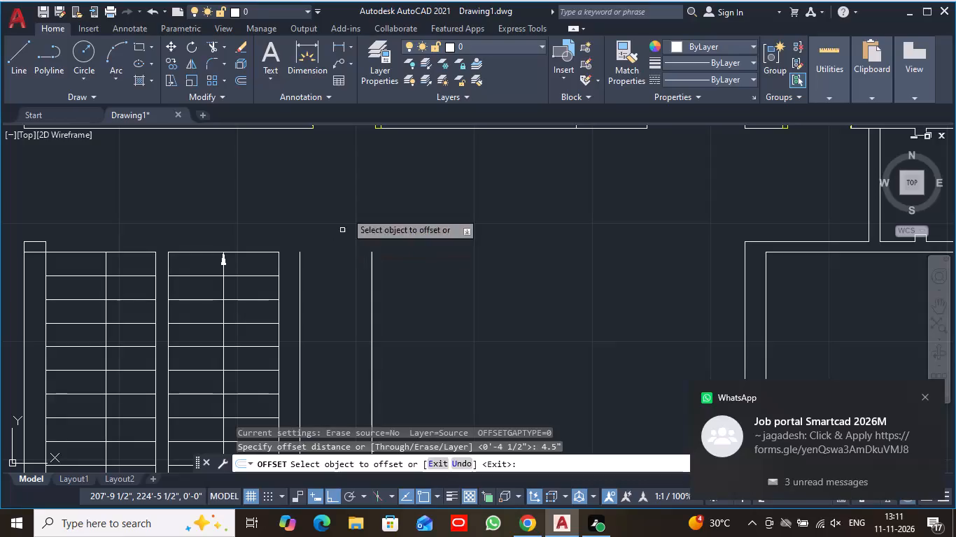
scroll(355, 171, down, 1)
scroll(391, 314, down, 1)
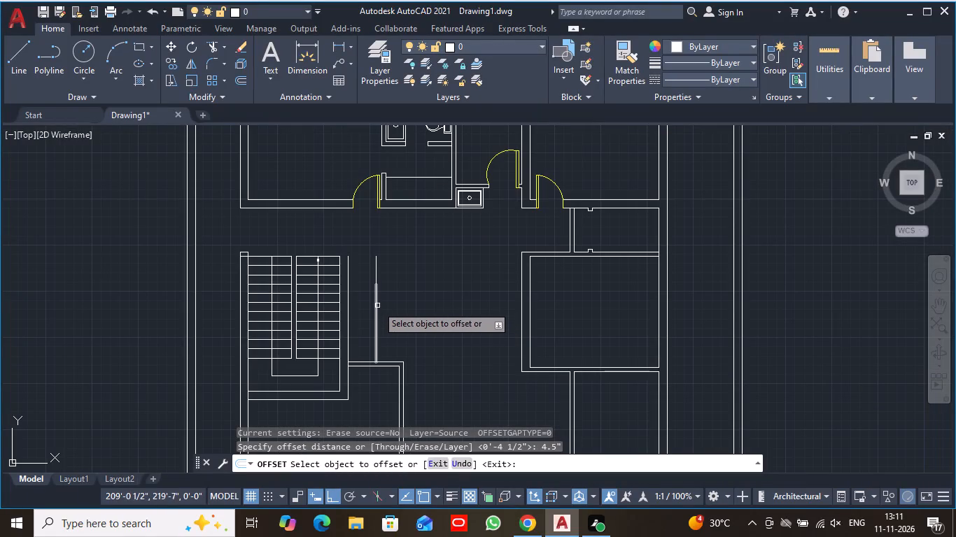
click(376, 313)
click(386, 317)
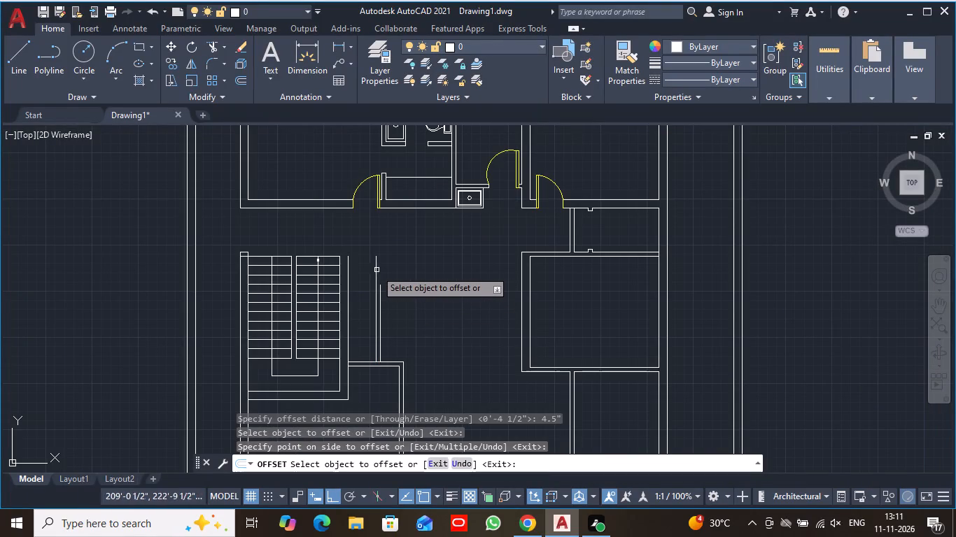
click(375, 270)
click(384, 271)
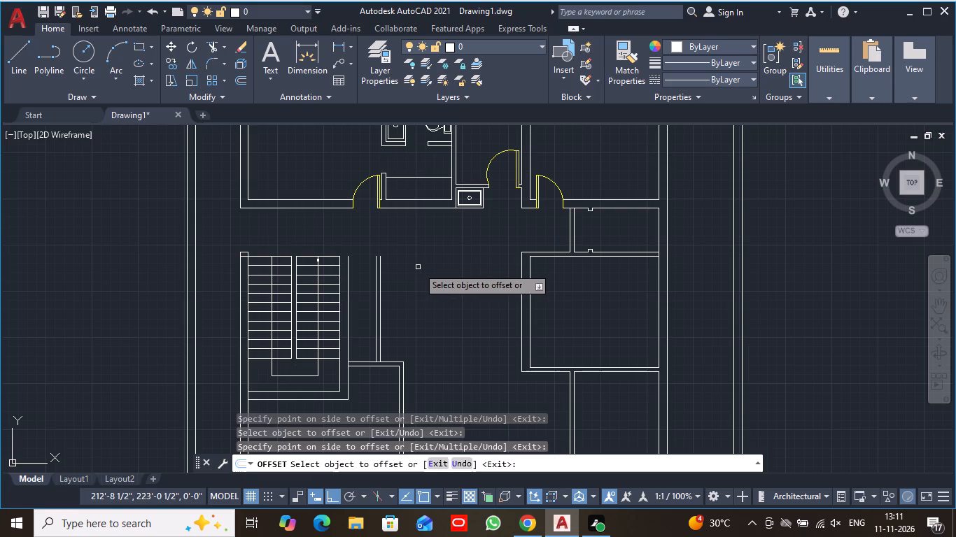
key(Escape)
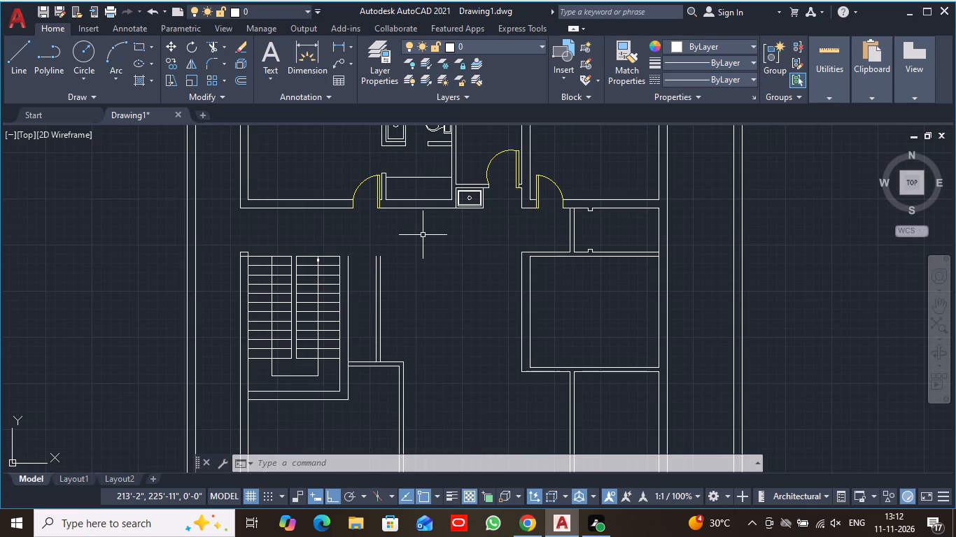
Offset the top wall's inner face line 5' downward in the small lower right-hand room.
scroll(433, 288, down, 2)
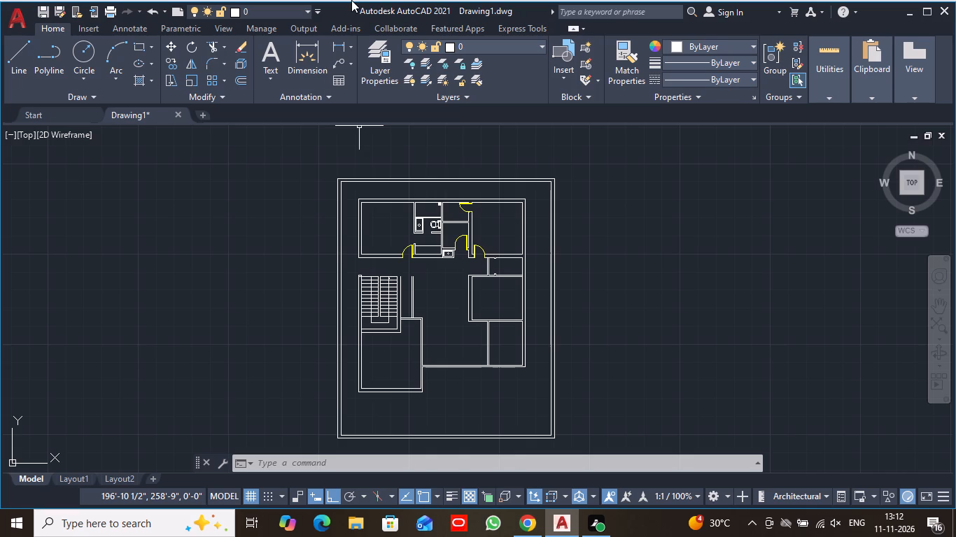
scroll(440, 368, up, 2)
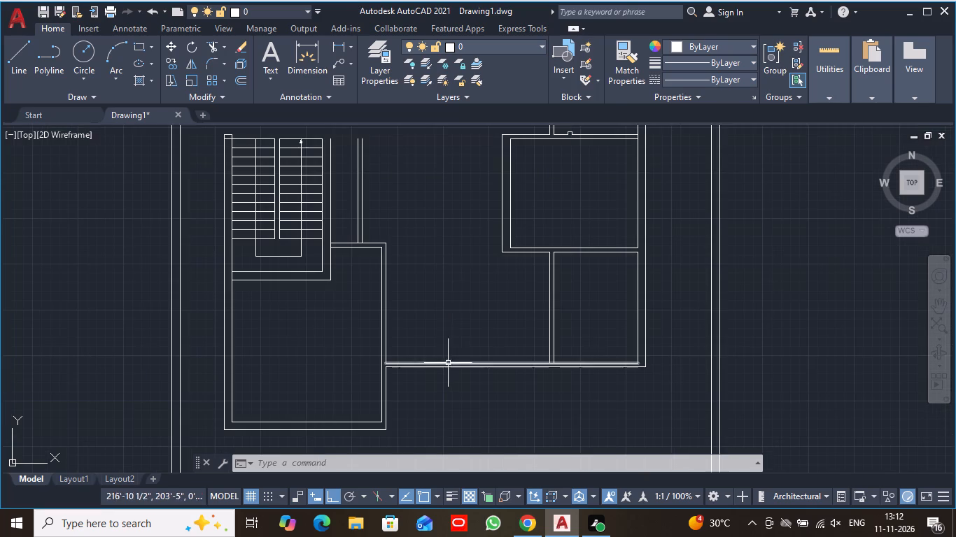
scroll(445, 337, up, 1)
middle_drag(445, 337, 610, 315)
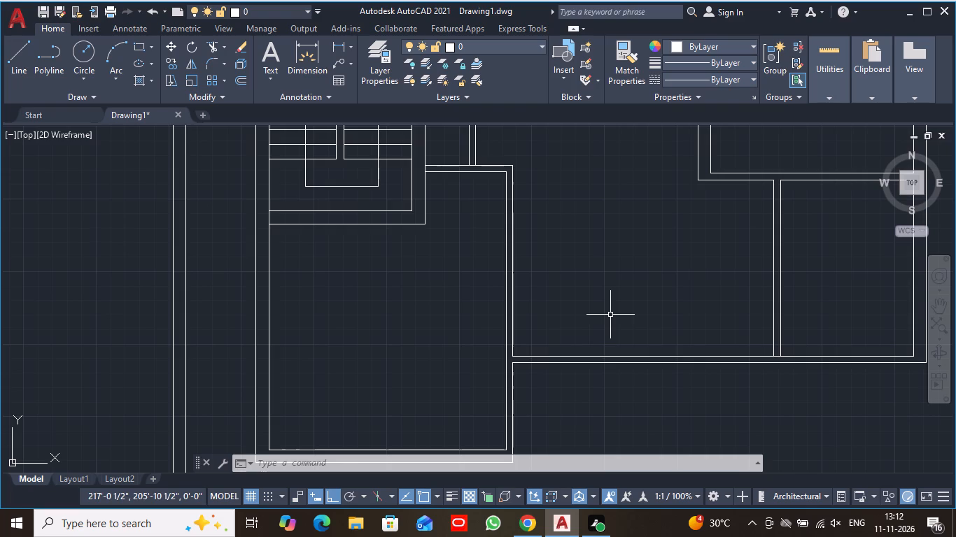
scroll(641, 337, down, 1)
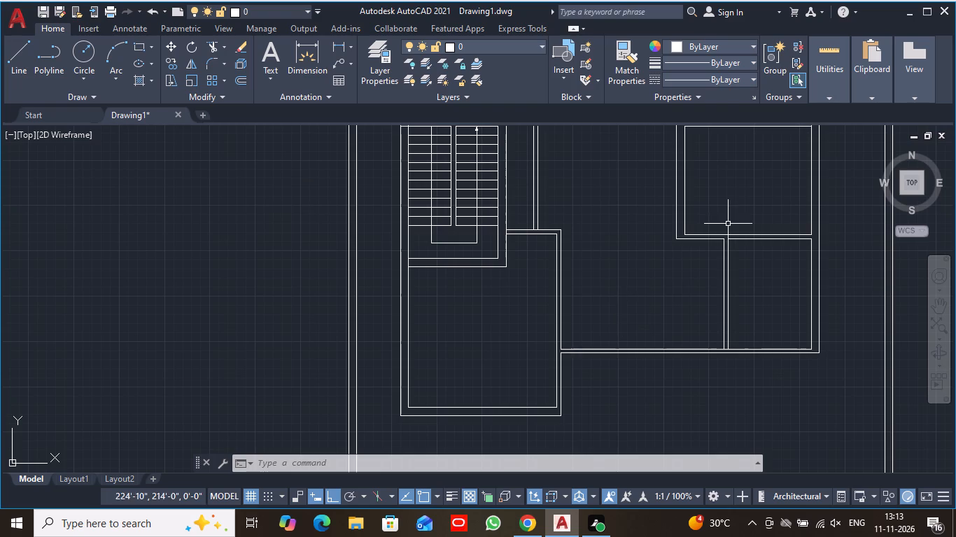
scroll(782, 265, down, 1)
middle_drag(763, 285, 763, 275)
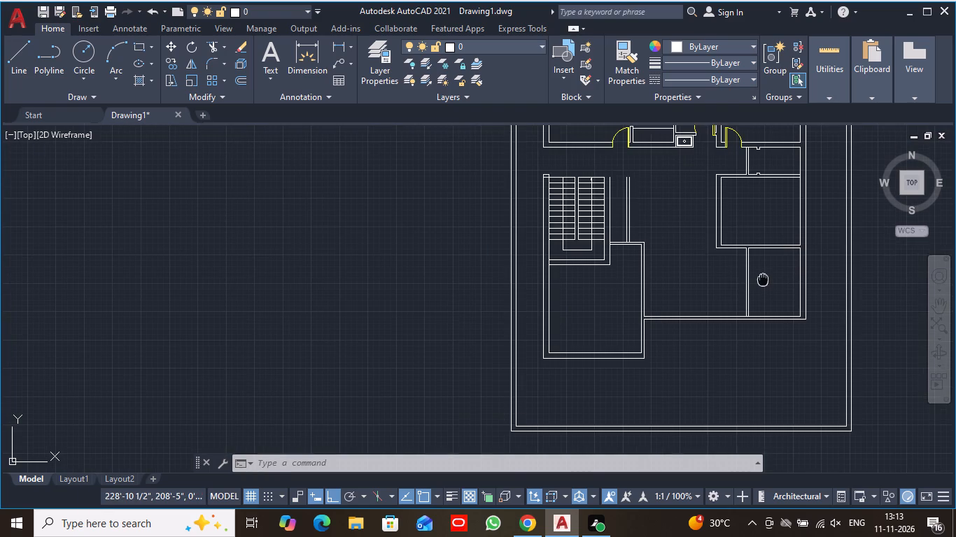
middle_drag(763, 275, 751, 266)
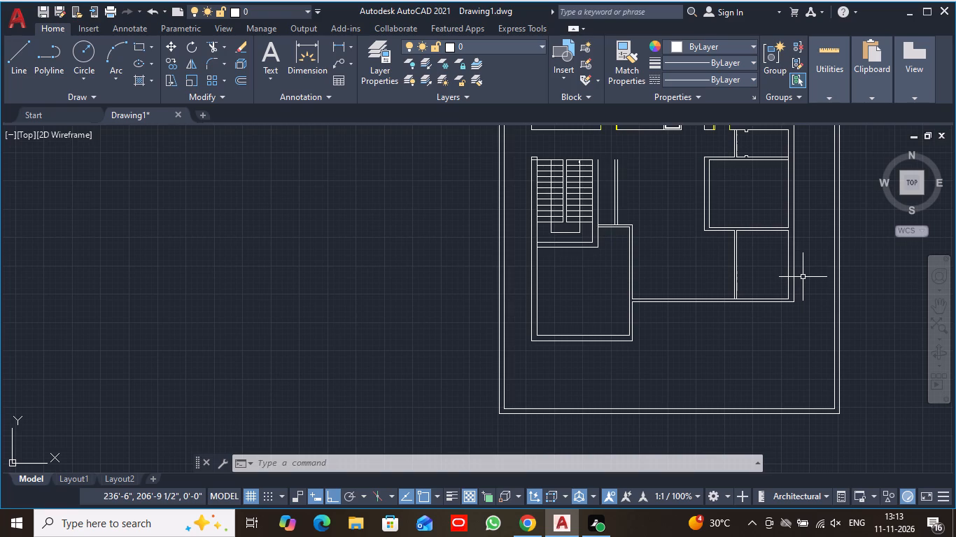
scroll(803, 277, up, 3)
middle_drag(701, 243, 703, 243)
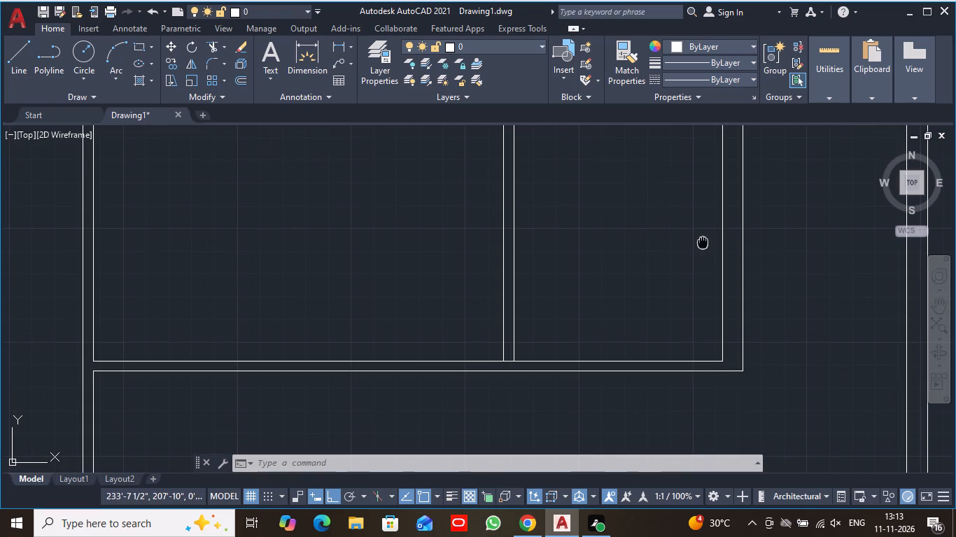
middle_drag(703, 243, 687, 316)
click(241, 78)
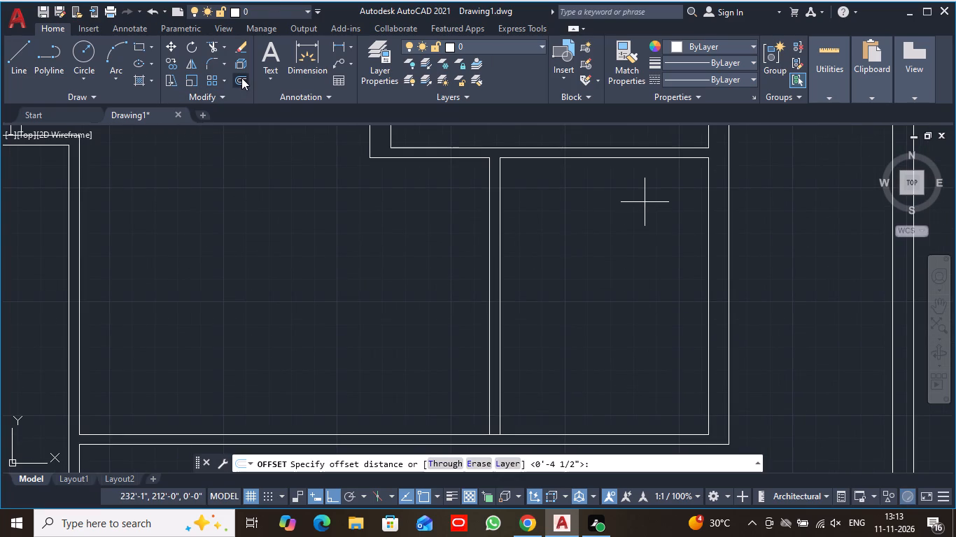
text(5')
key(Return)
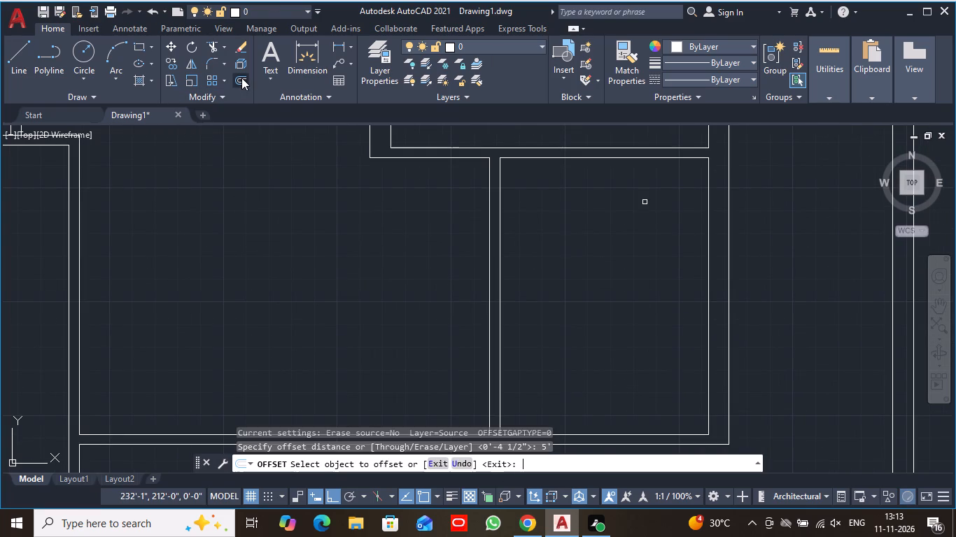
click(603, 159)
click(597, 277)
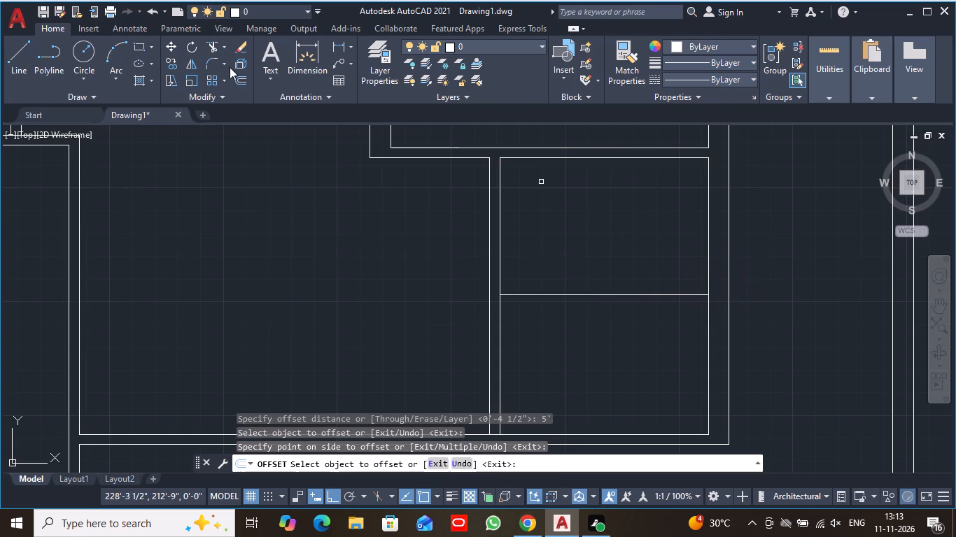
Offset the new horizontal line 4.5" downward to give the lower right-hand room's dividing partition its thickness.
click(241, 78)
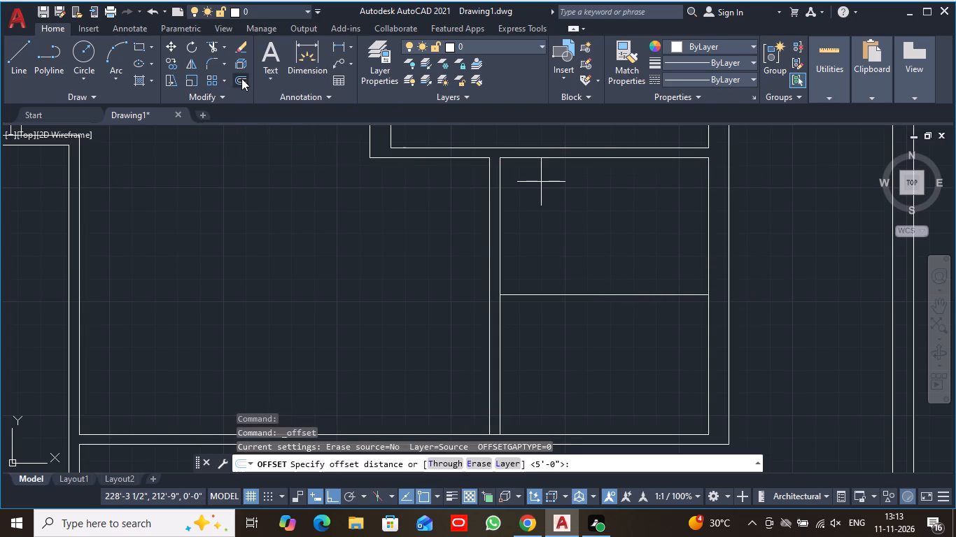
key(4)
text(.5)
key(shift+quotedbl)
key(Return)
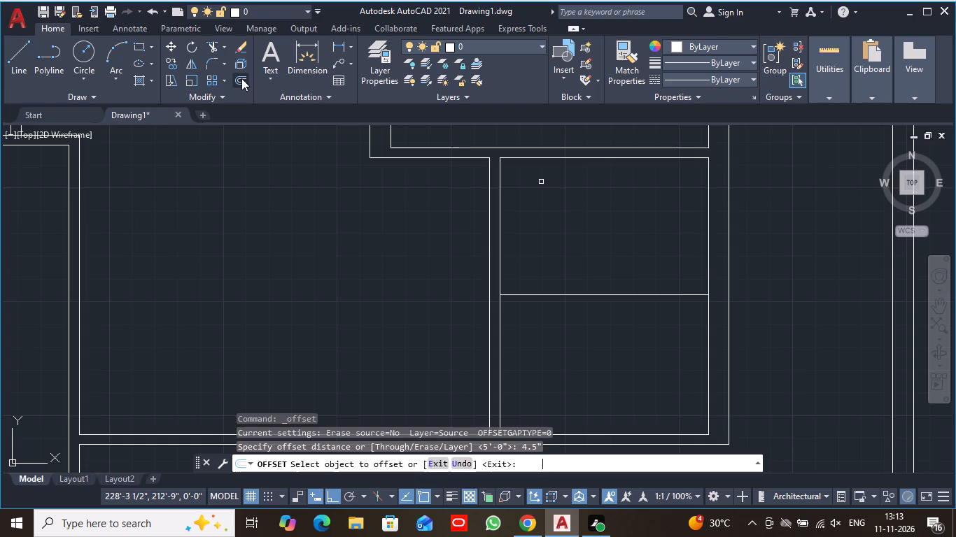
click(561, 294)
click(567, 320)
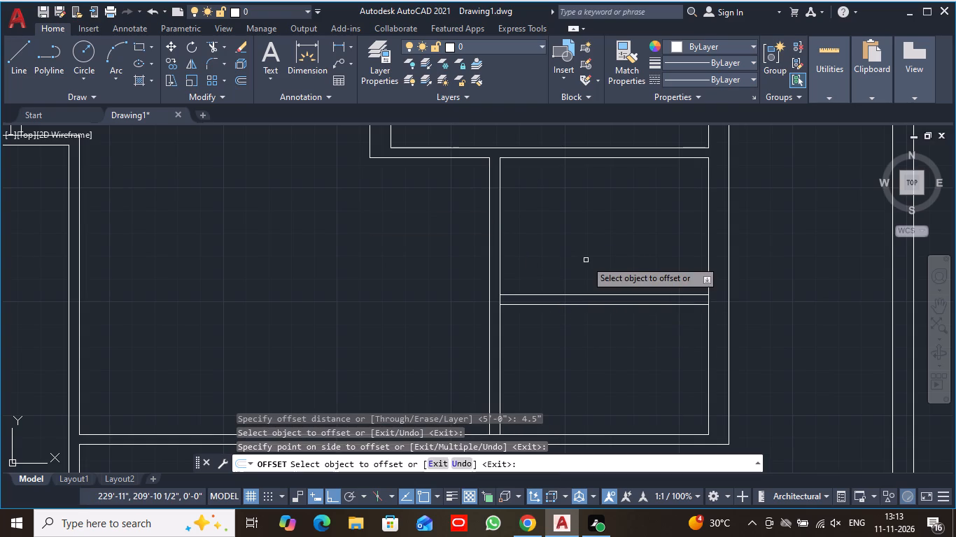
key(Escape)
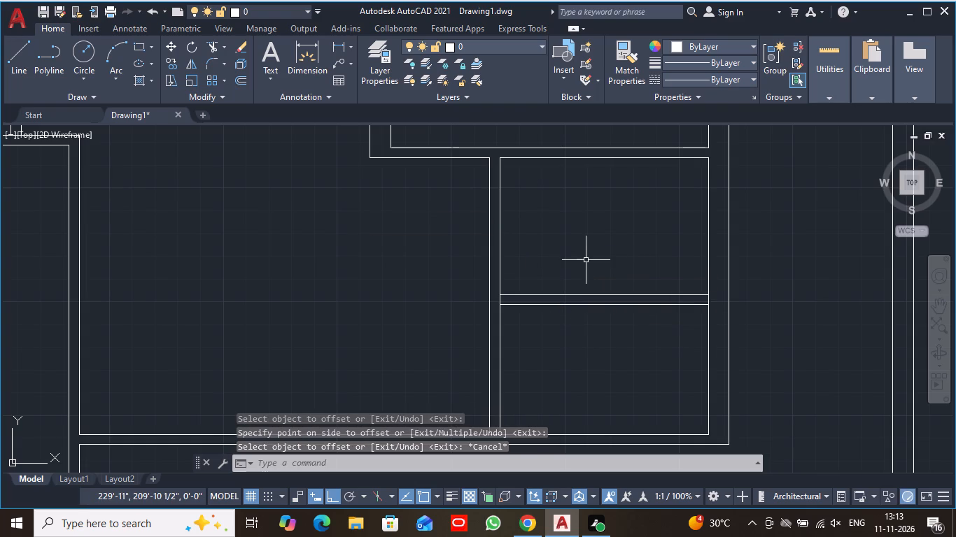
Trim the room-side face of the vertical partition between the two lines of the new horizontal partition.
text(tr)
key(space)
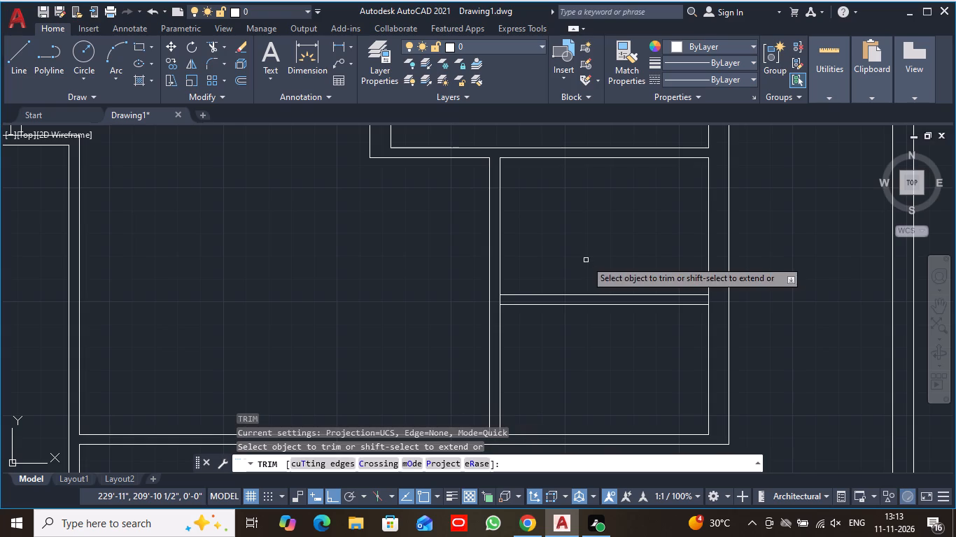
scroll(507, 313, up, 1)
click(491, 293)
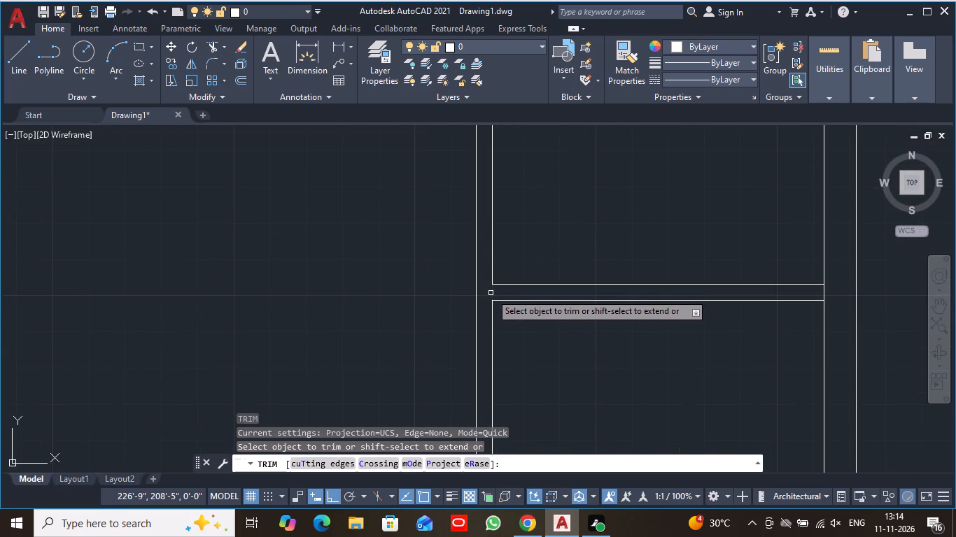
scroll(545, 239, down, 2)
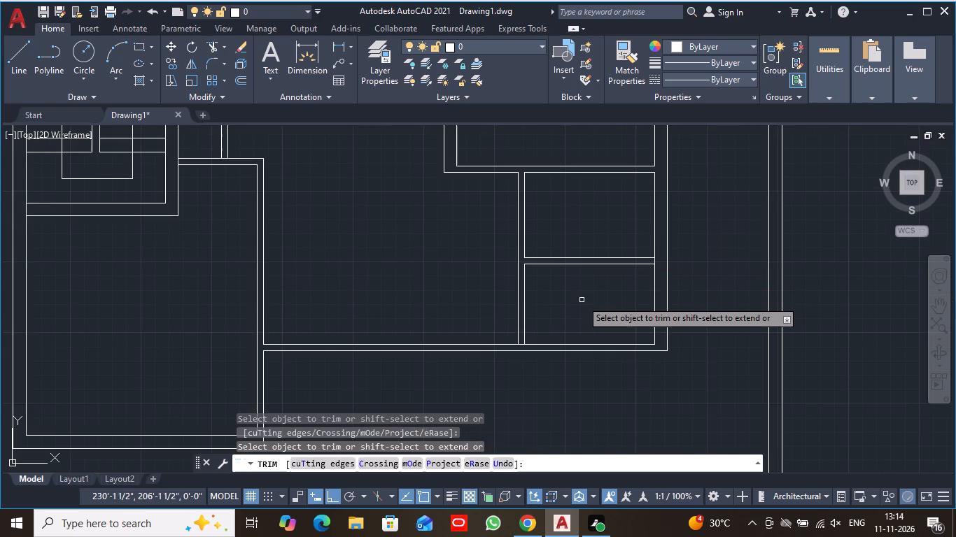
key(Escape)
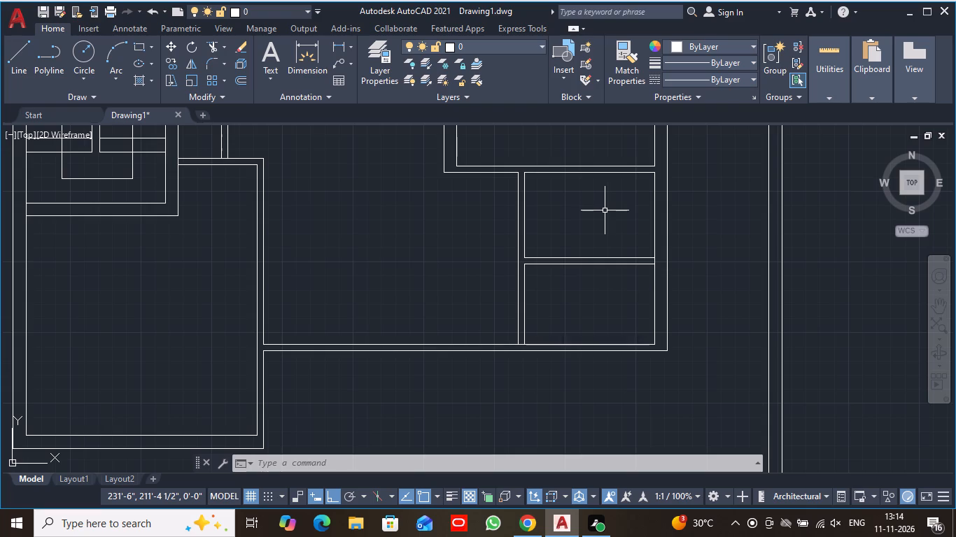
Offset the inner face of the right outer wall 24" inward across the two small lower right-hand rooms.
click(237, 75)
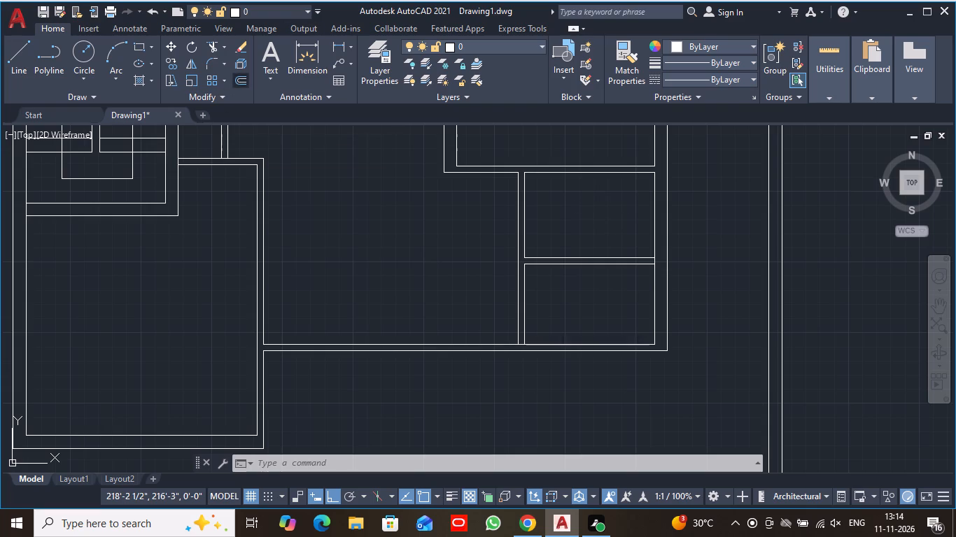
text(23)
key(BackSpace)
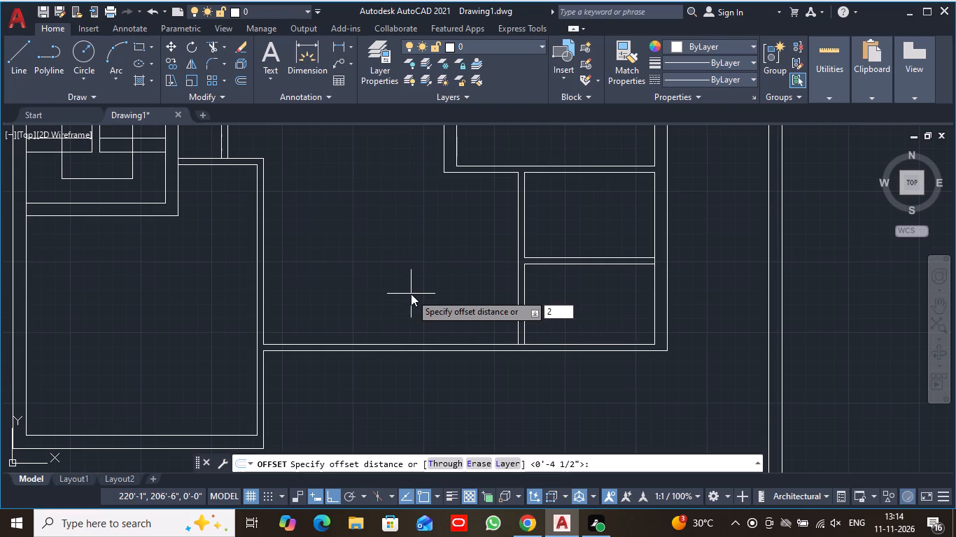
key(4)
key(shift+quotedbl)
key(Return)
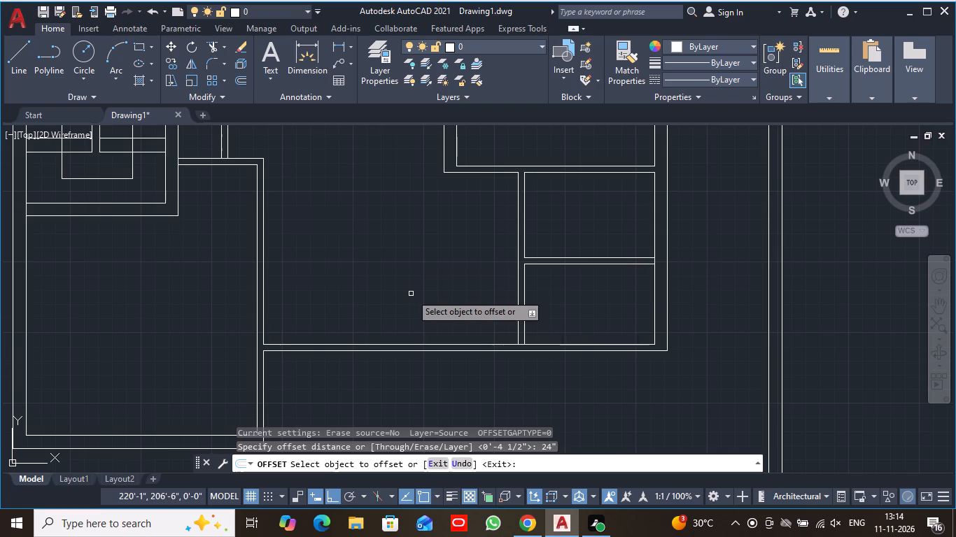
click(654, 229)
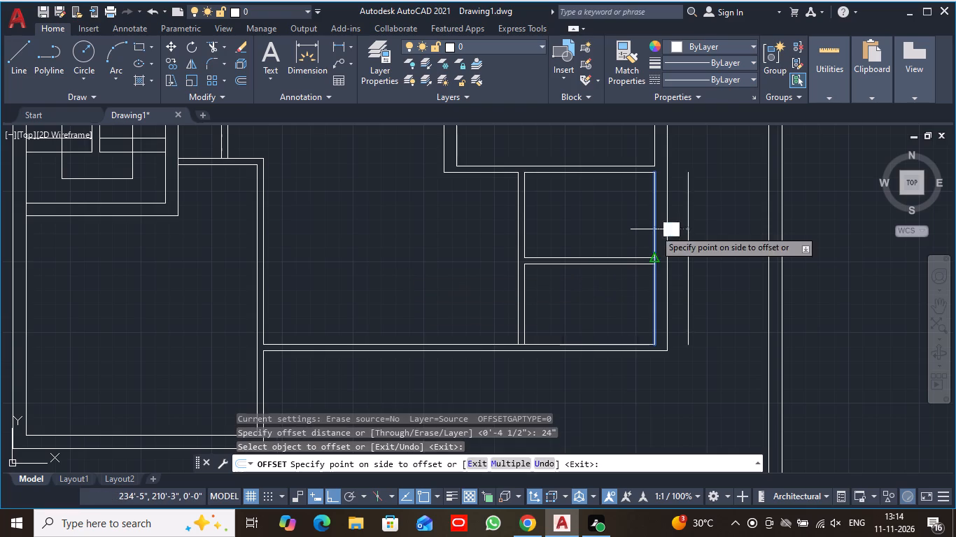
click(625, 232)
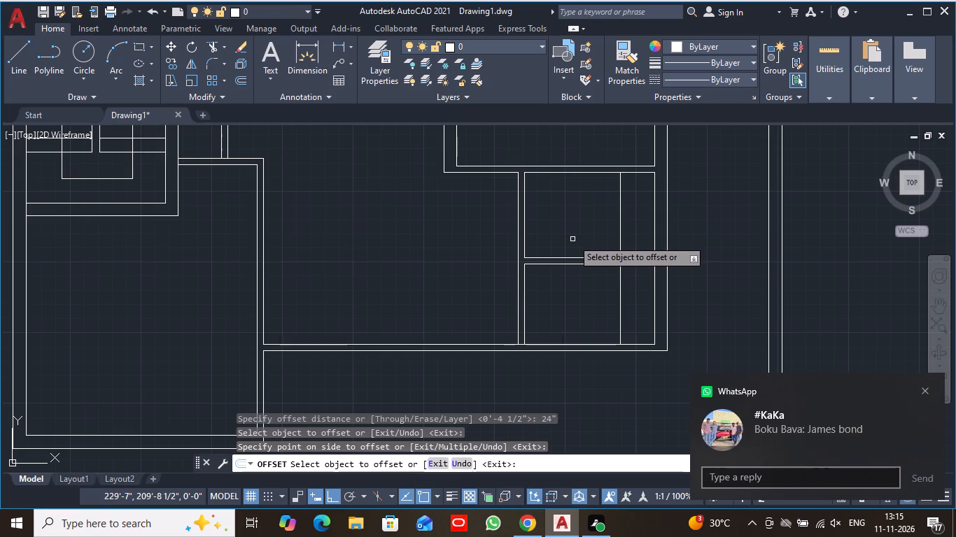
Offset both room-side face segments of the vertical partition 36" into the upper and lower small rooms.
click(236, 80)
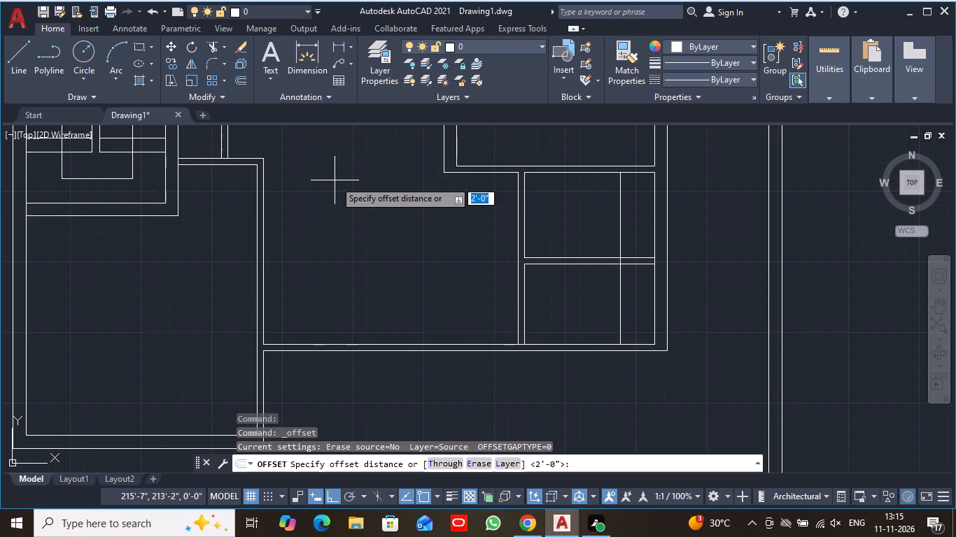
text(36)
key(shift+quotedbl)
key(Return)
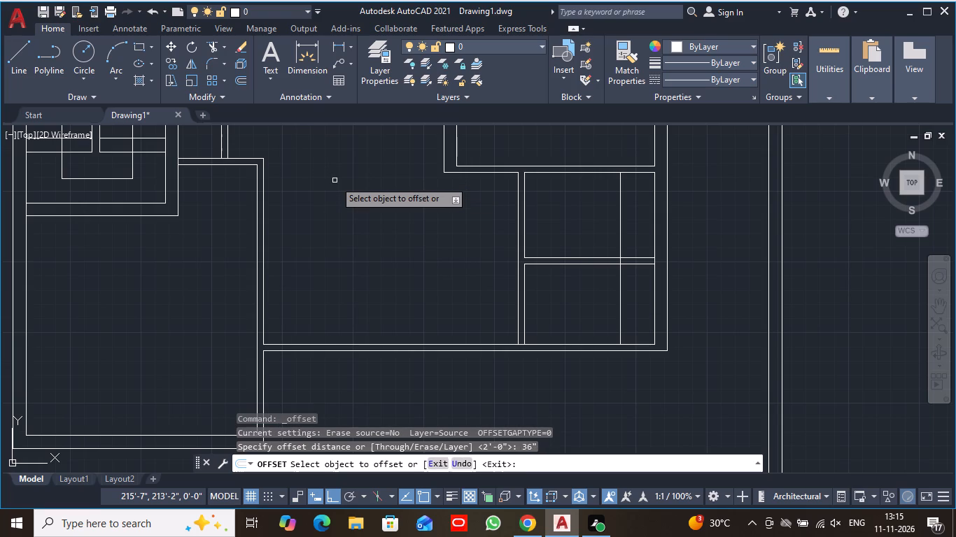
click(524, 229)
click(560, 234)
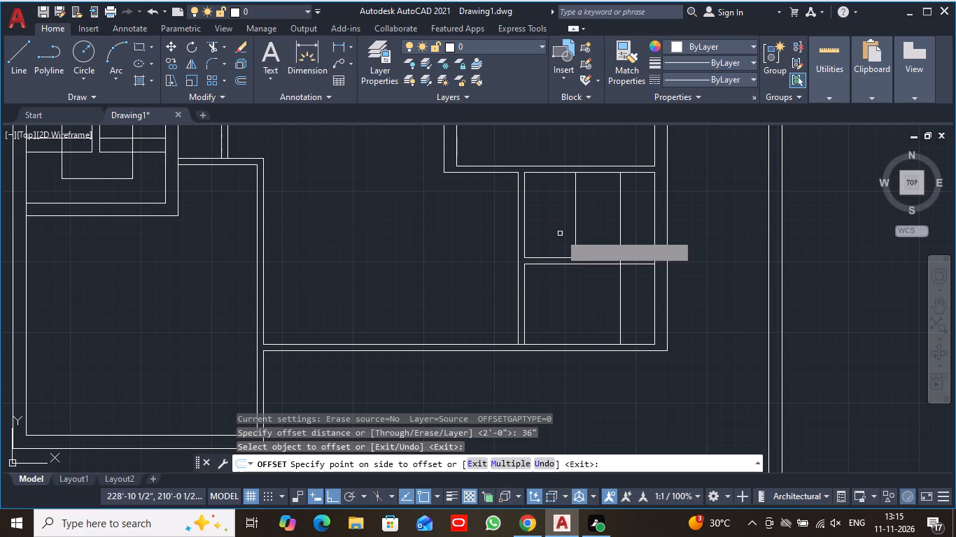
click(525, 307)
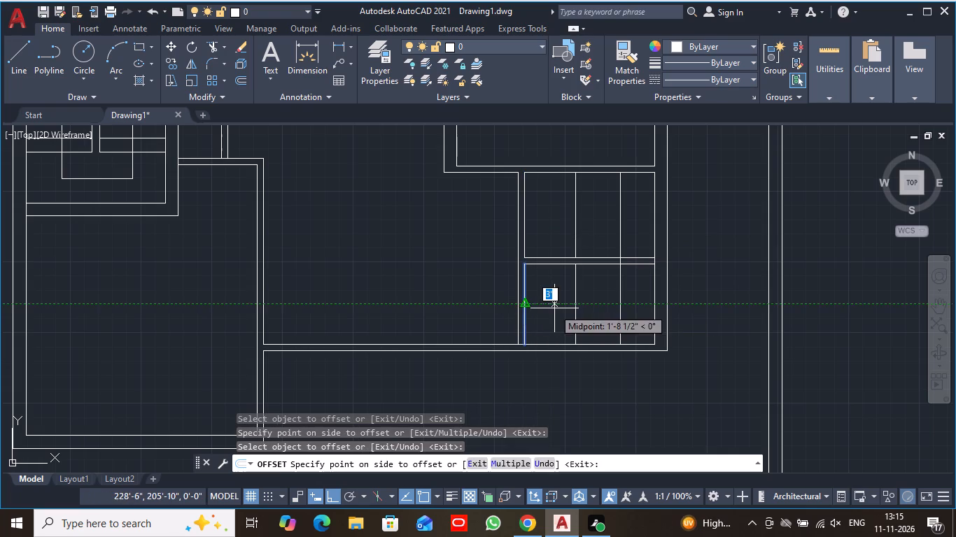
click(554, 308)
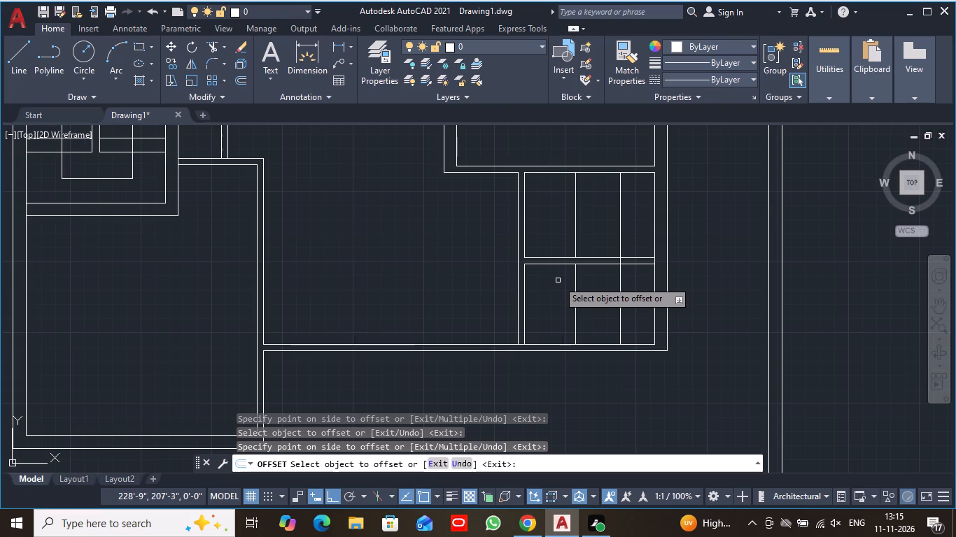
key(Escape)
Trim both lines of the horizontal partition between the vertical partition and the 36" offset lines to make an opening.
text(tr)
key(space)
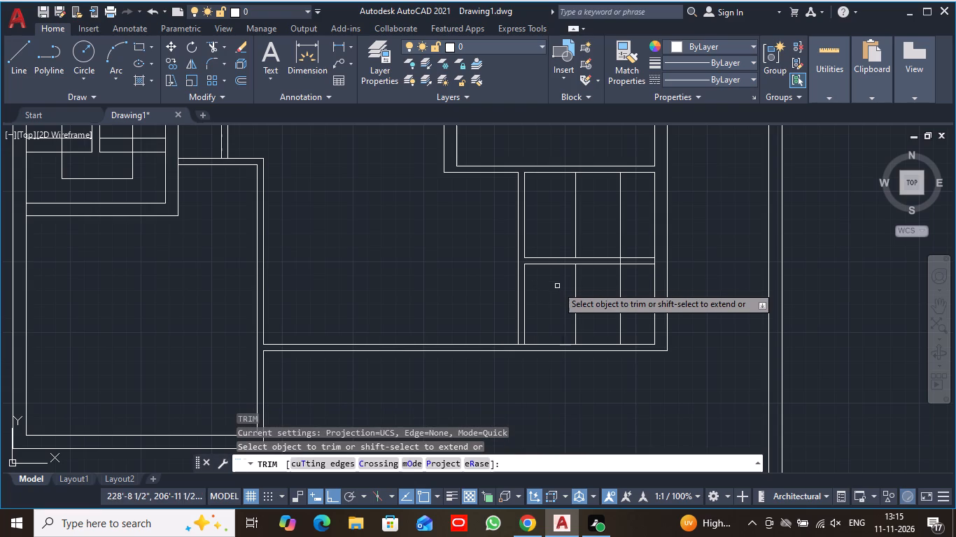
scroll(557, 286, down, 1)
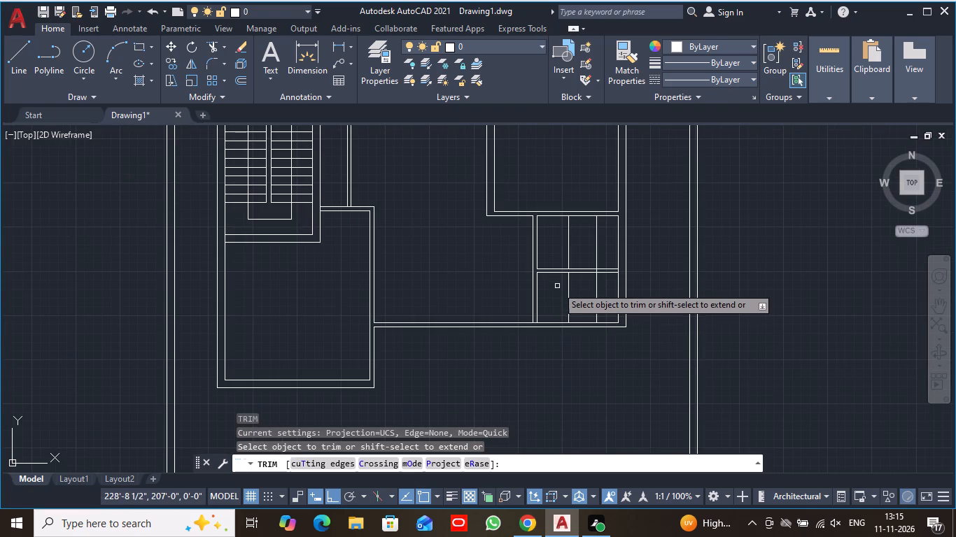
scroll(558, 301, up, 1)
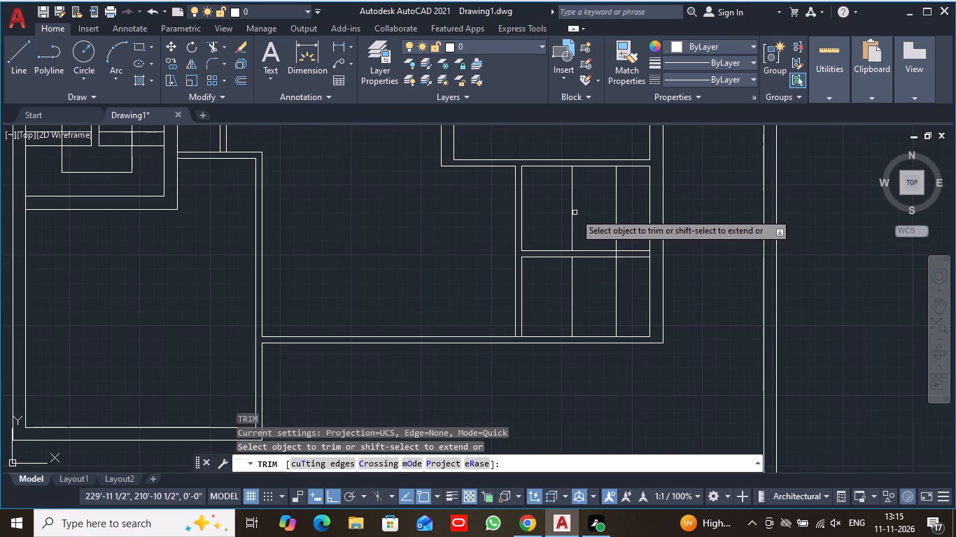
click(572, 220)
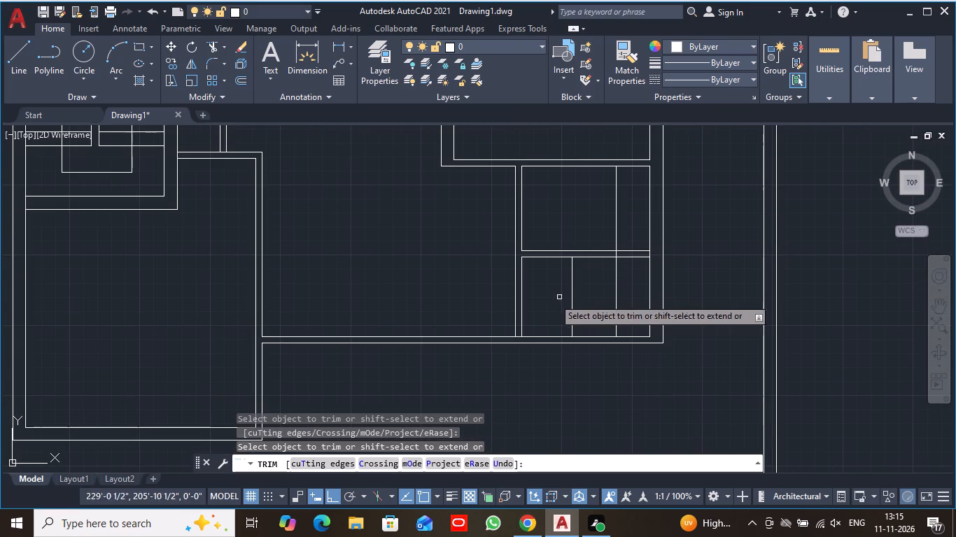
key(ctrl+z)
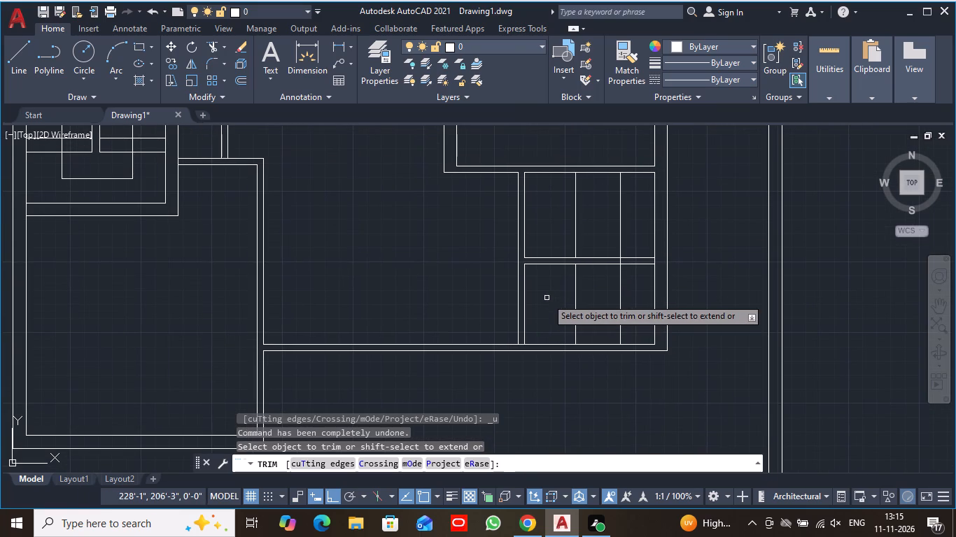
click(551, 257)
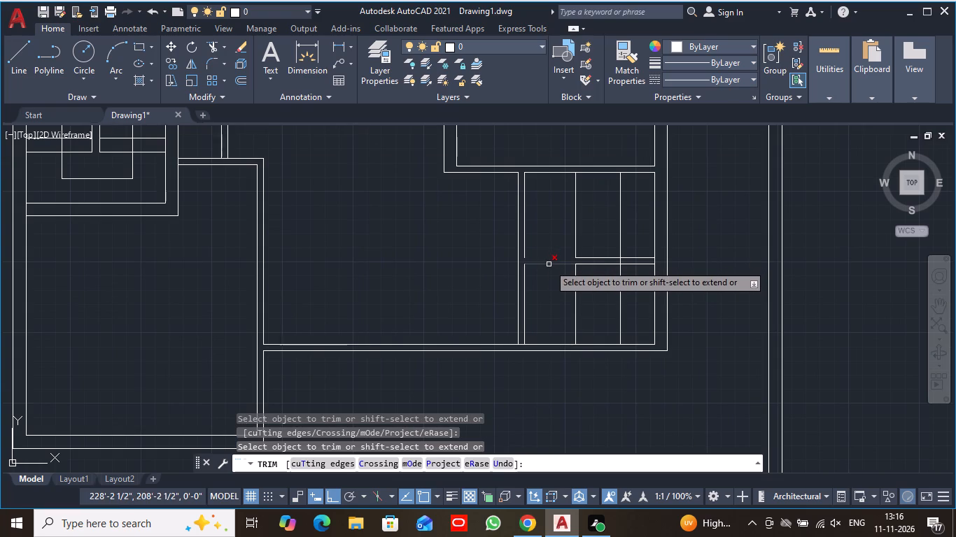
click(549, 264)
scroll(554, 299, up, 2)
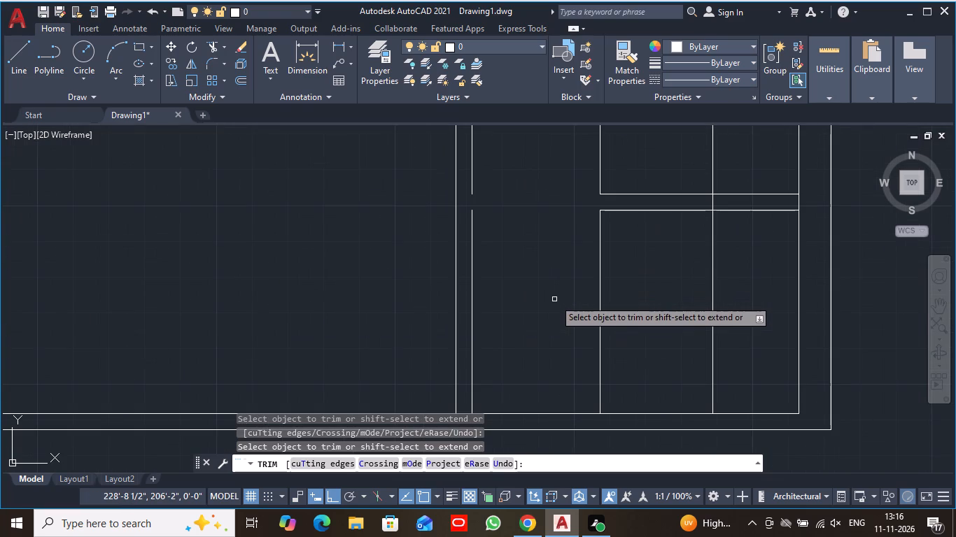
key(Escape)
Extend the vertical partition's face across the gap and the lower 36" offset line up to close the horizontal partition's free end.
text(ex)
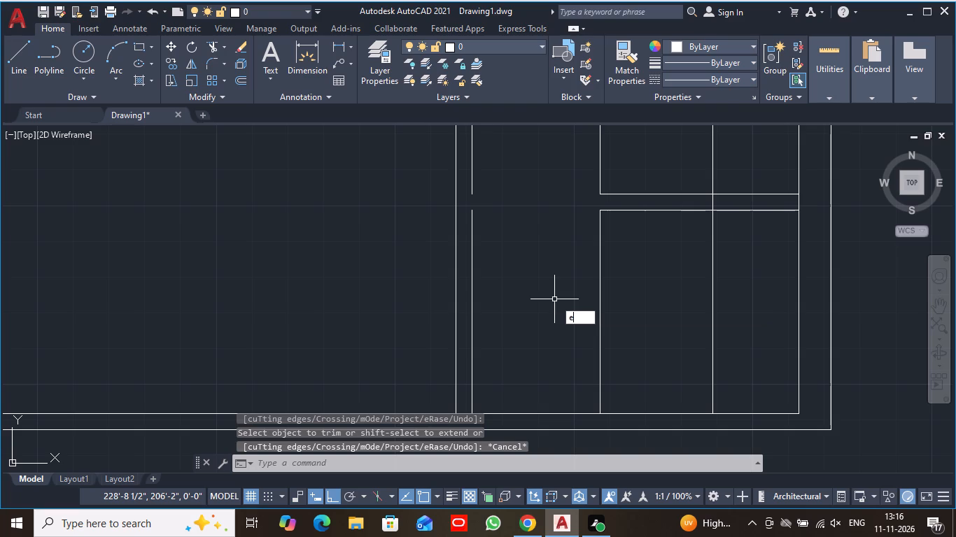
click(632, 333)
click(470, 194)
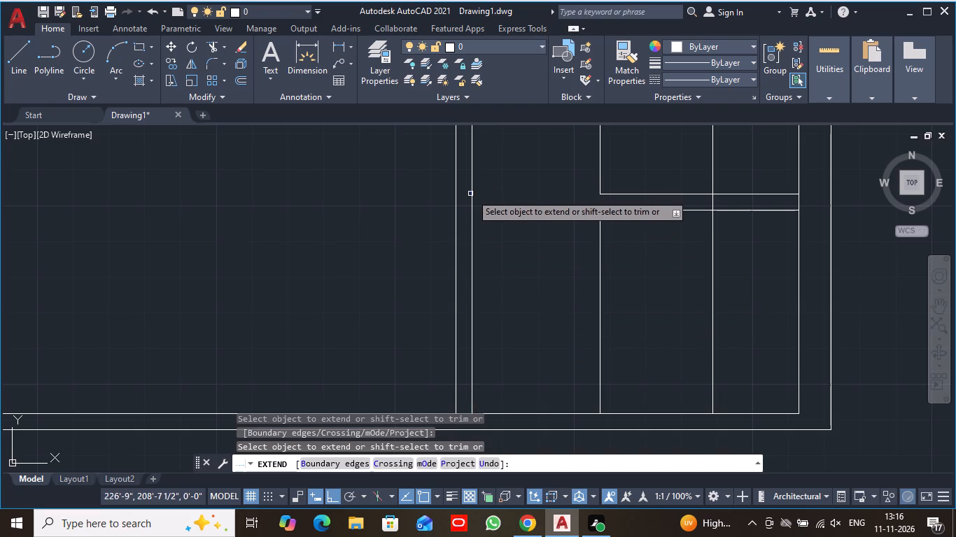
click(599, 227)
scroll(551, 238, down, 2)
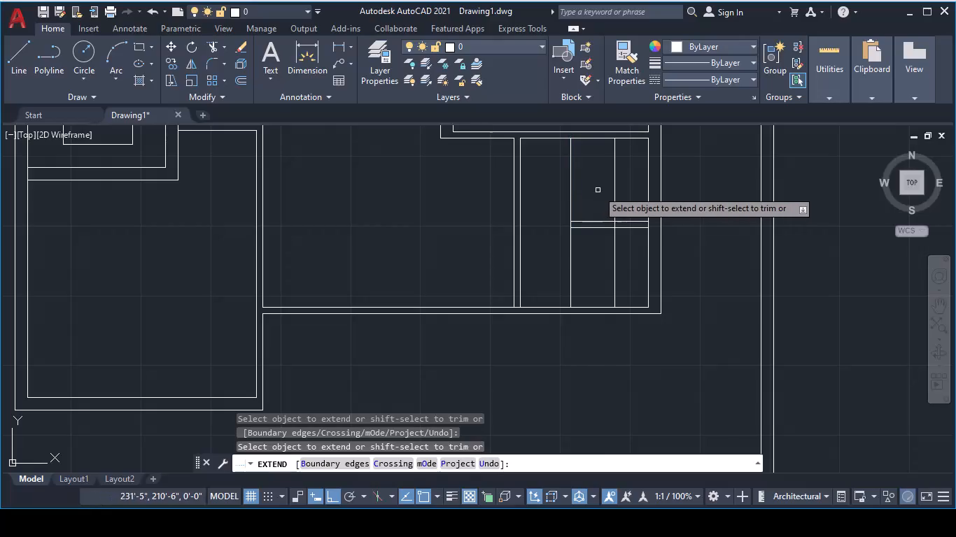
key(Escape)
Trim away the 36" offset lines above and below the horizontal partition, keeping its end cap.
text(tr)
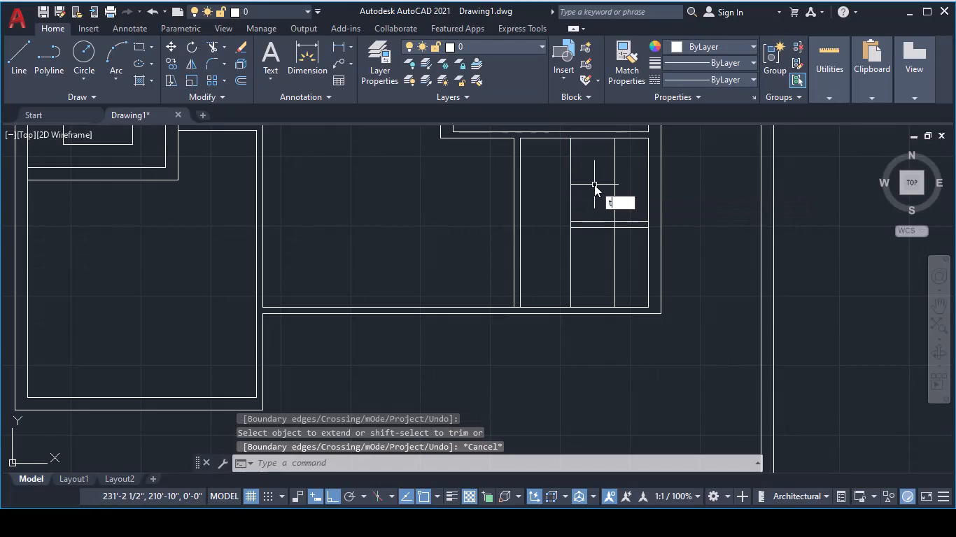
key(space)
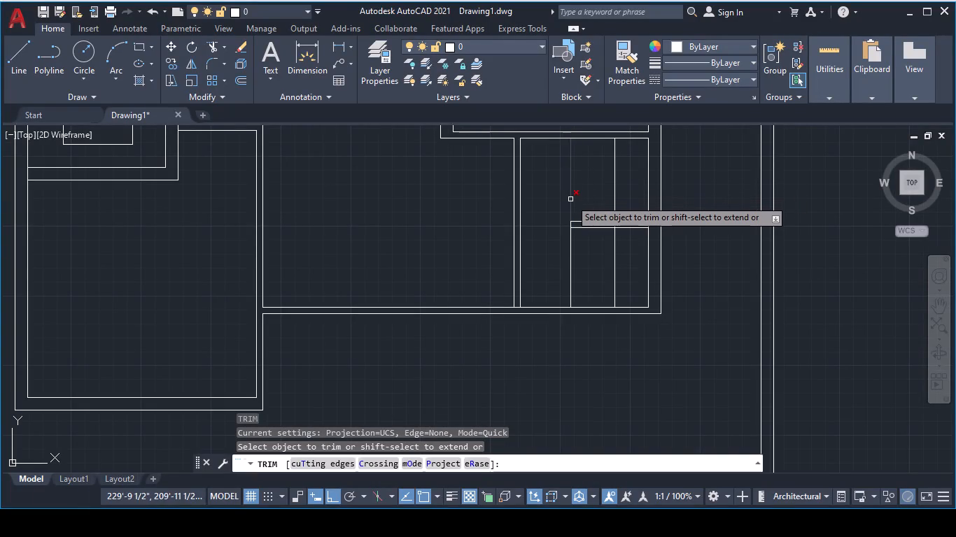
click(570, 199)
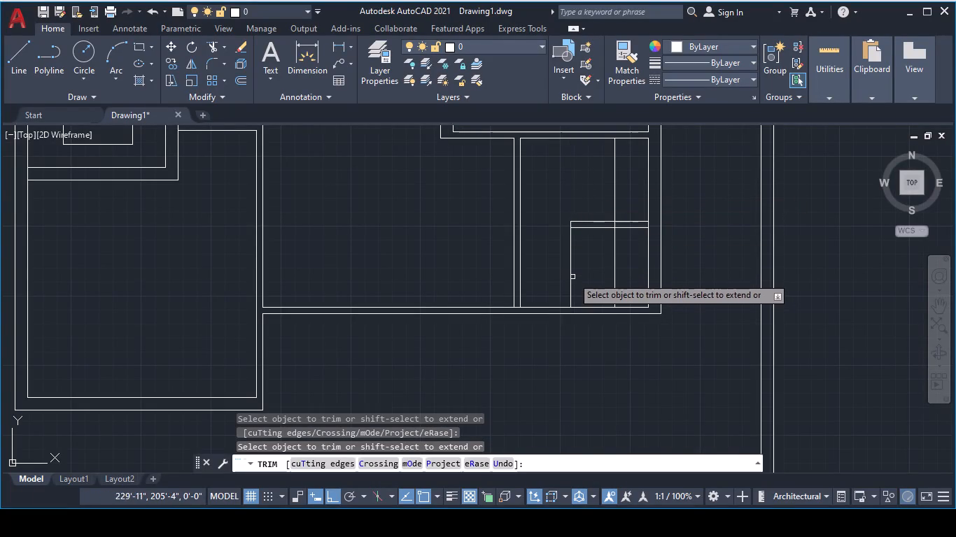
click(570, 273)
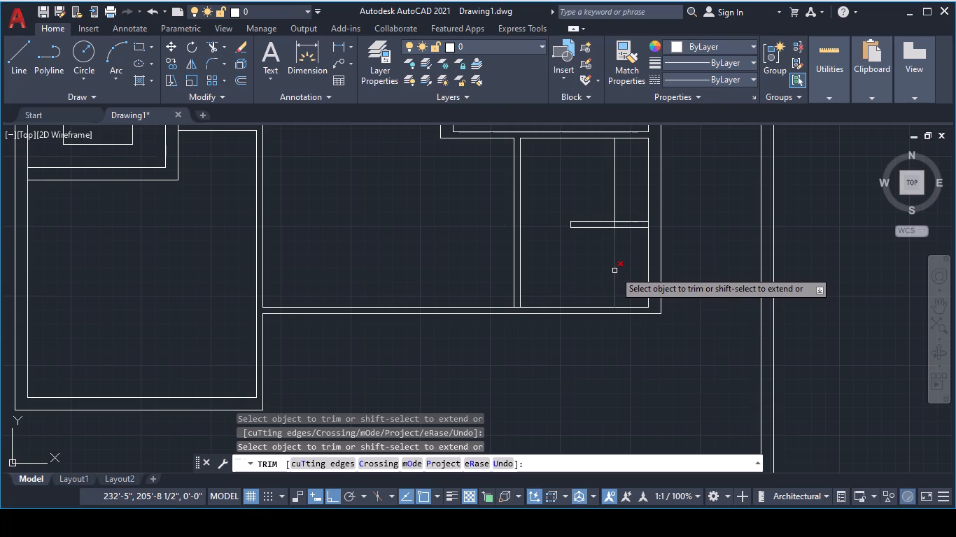
Trim the 24" offset line below the horizontal partition and between its two faces, leaving it only in the upper room.
click(614, 271)
scroll(550, 184, down, 1)
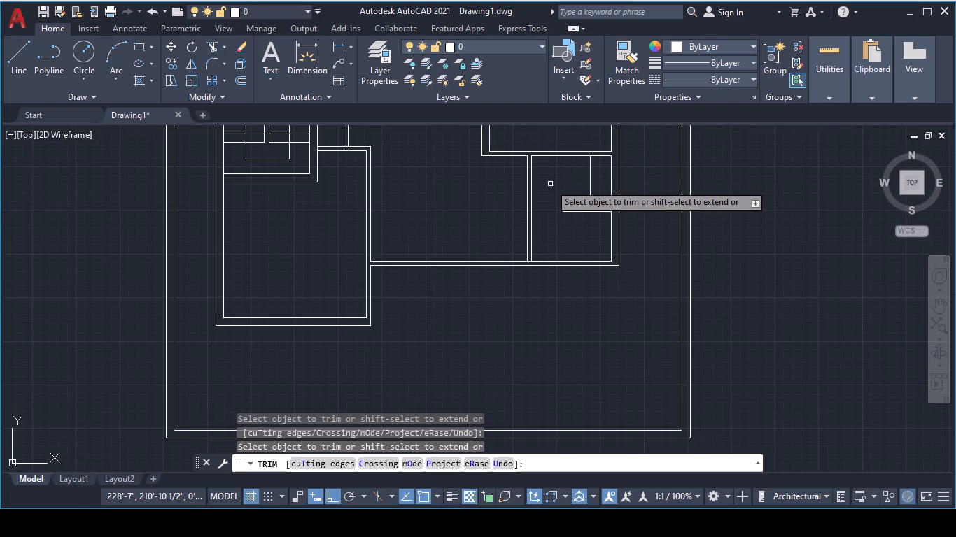
scroll(571, 249, up, 6)
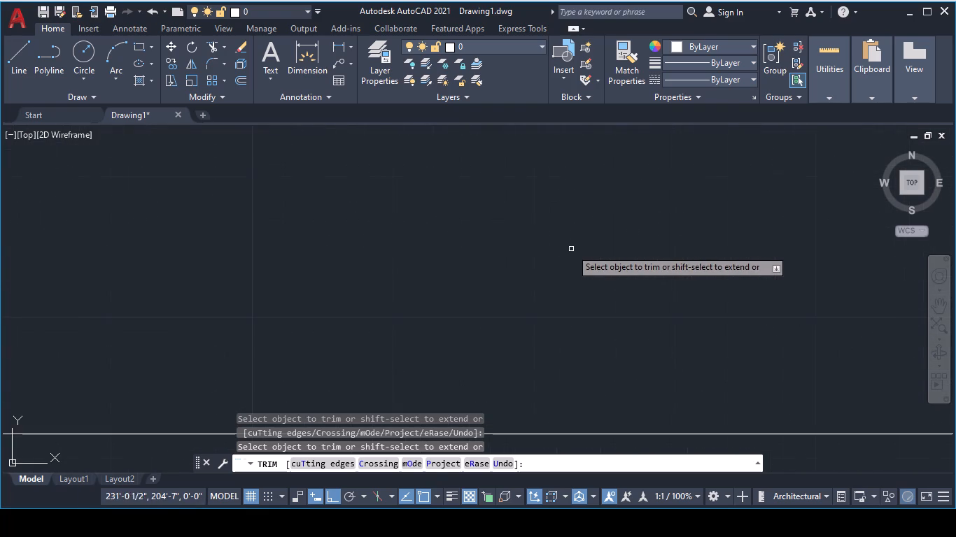
scroll(633, 208, down, 3)
middle_drag(640, 203, 577, 349)
scroll(592, 324, up, 1)
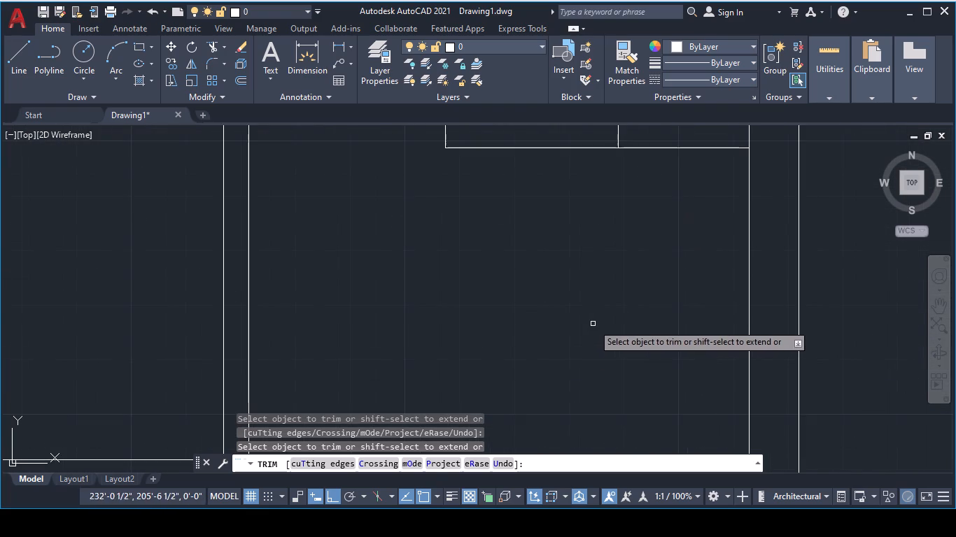
middle_drag(632, 239, 591, 387)
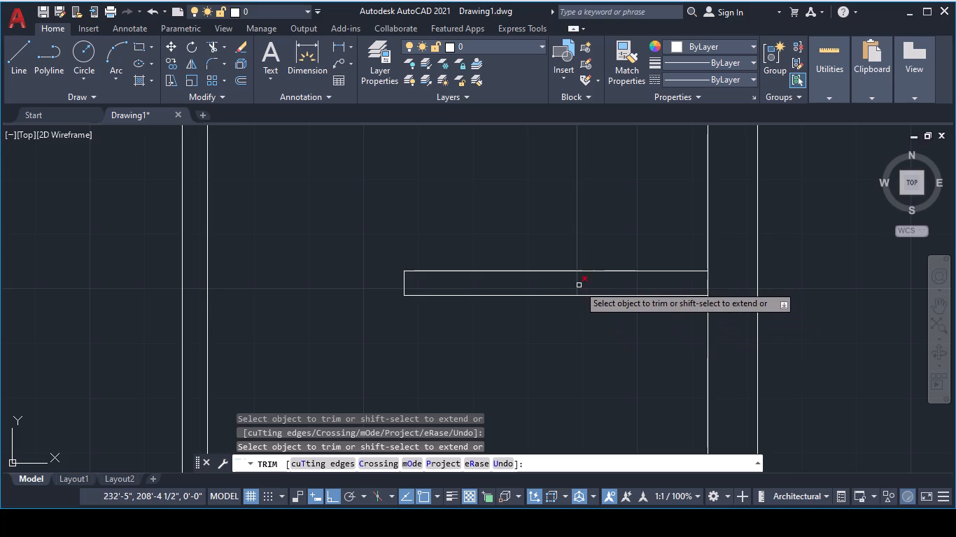
click(577, 285)
scroll(583, 337, down, 2)
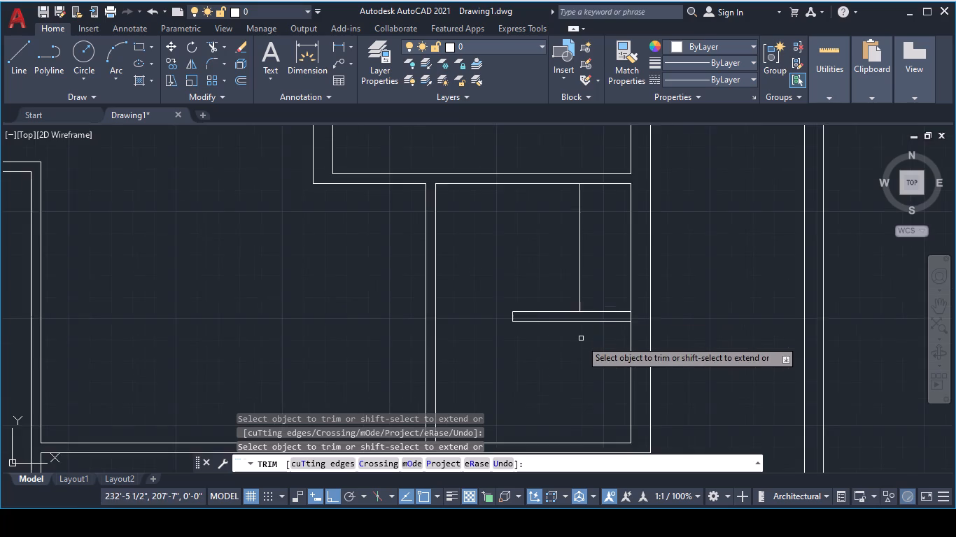
scroll(581, 340, down, 1)
key(Escape)
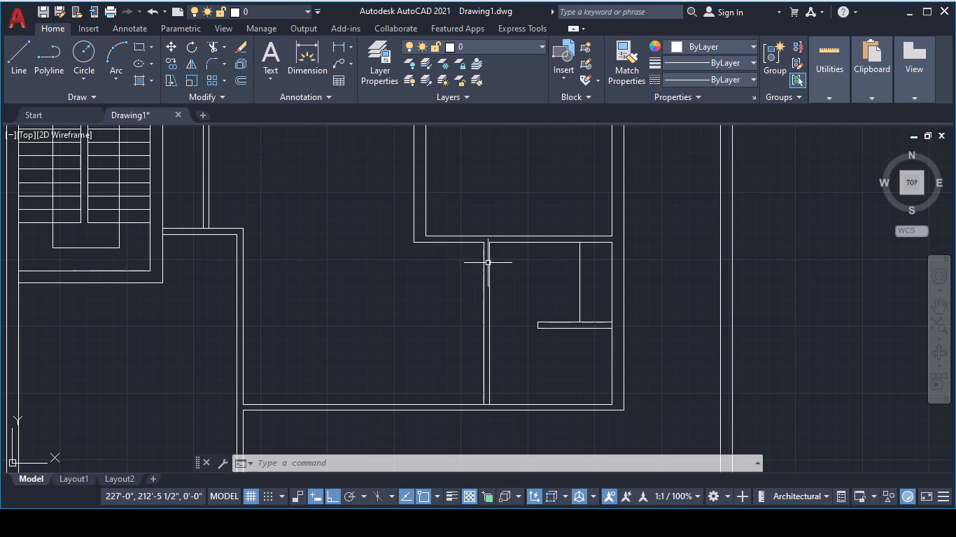
Extend the horizontal partition's upper face across the opening to the far face of the vertical partition.
scroll(540, 300, up, 1)
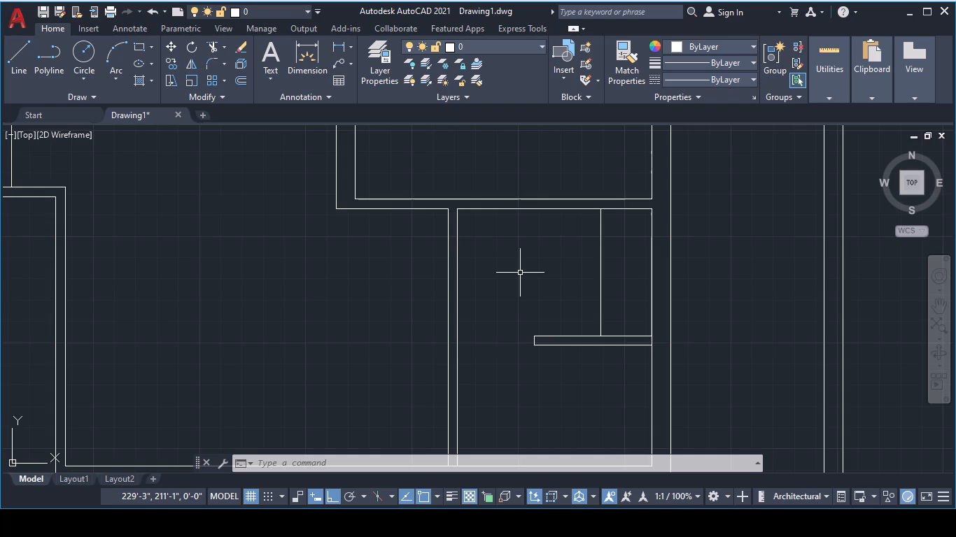
scroll(516, 273, up, 1)
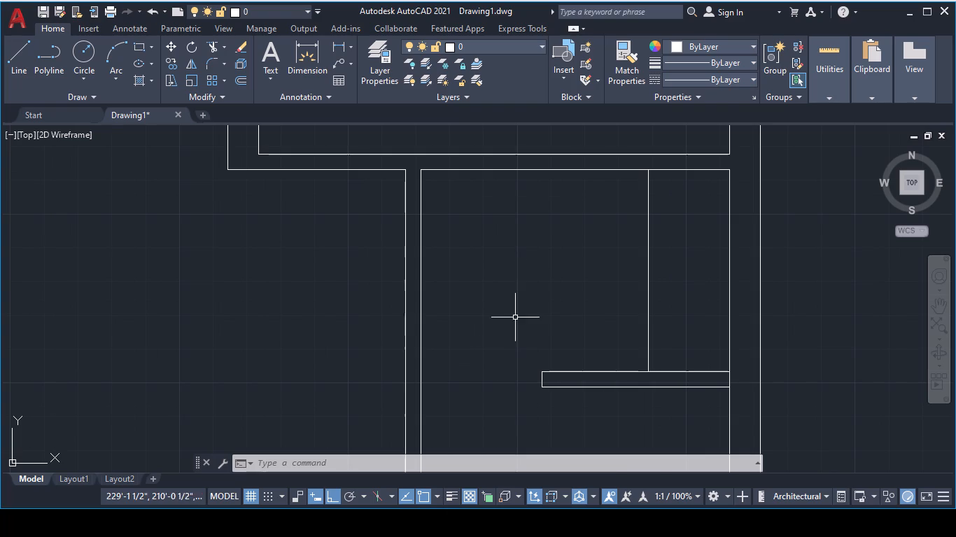
middle_drag(486, 368, 516, 299)
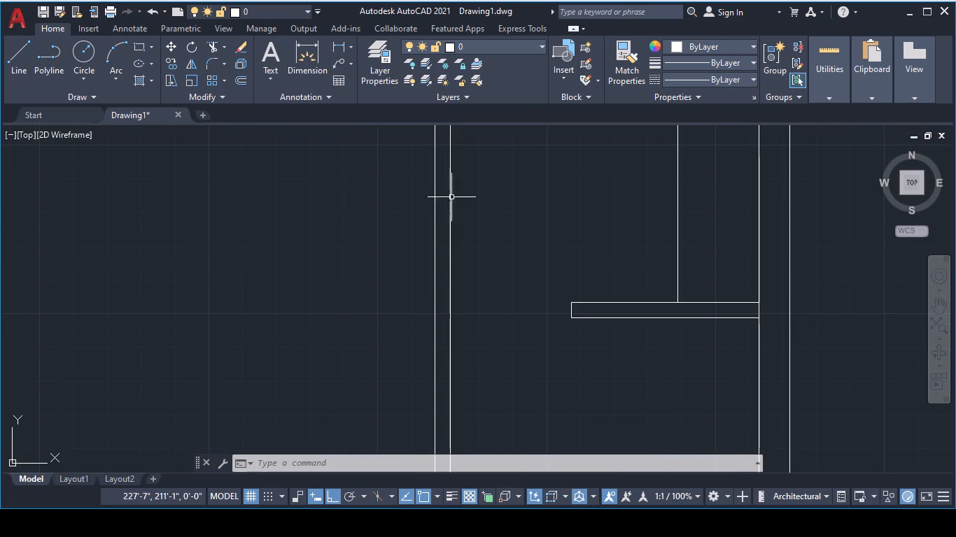
text(ex)
key(space)
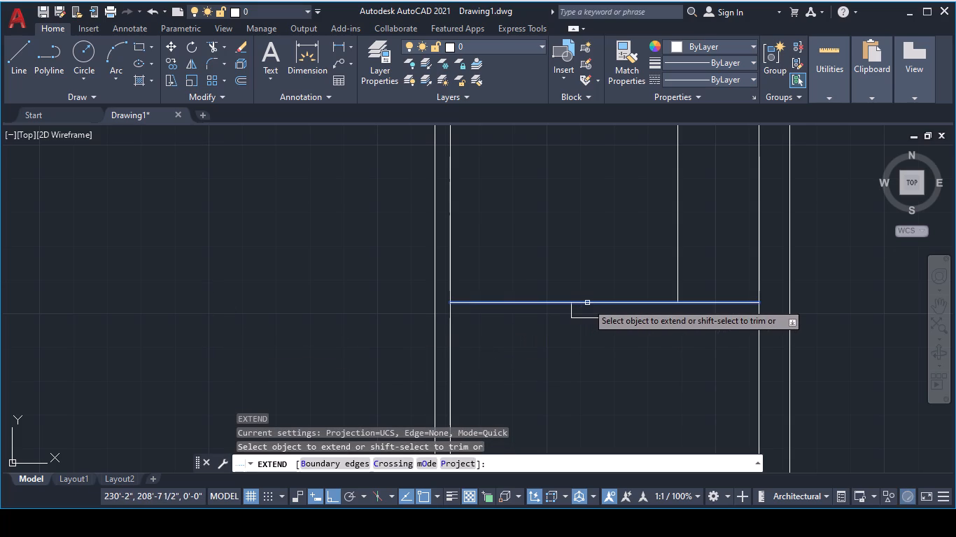
click(587, 303)
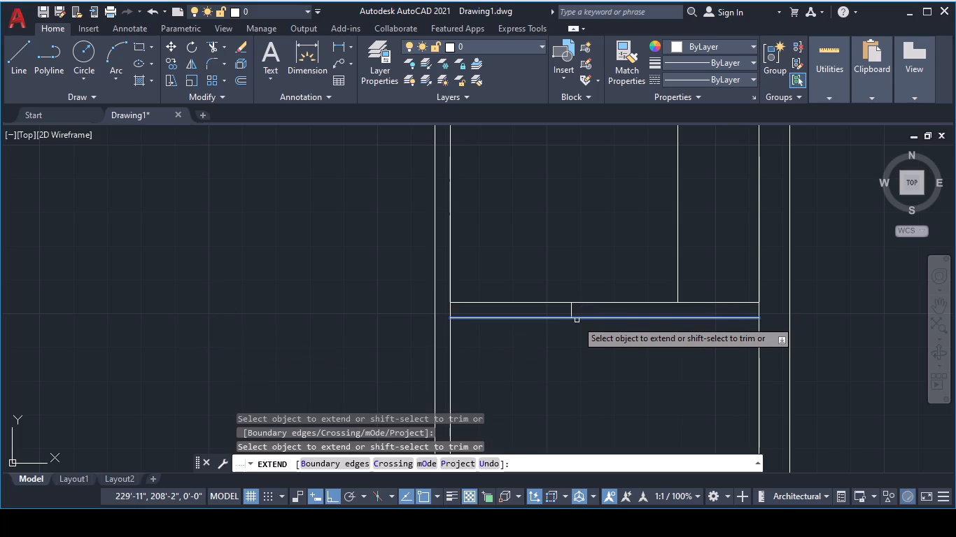
click(459, 303)
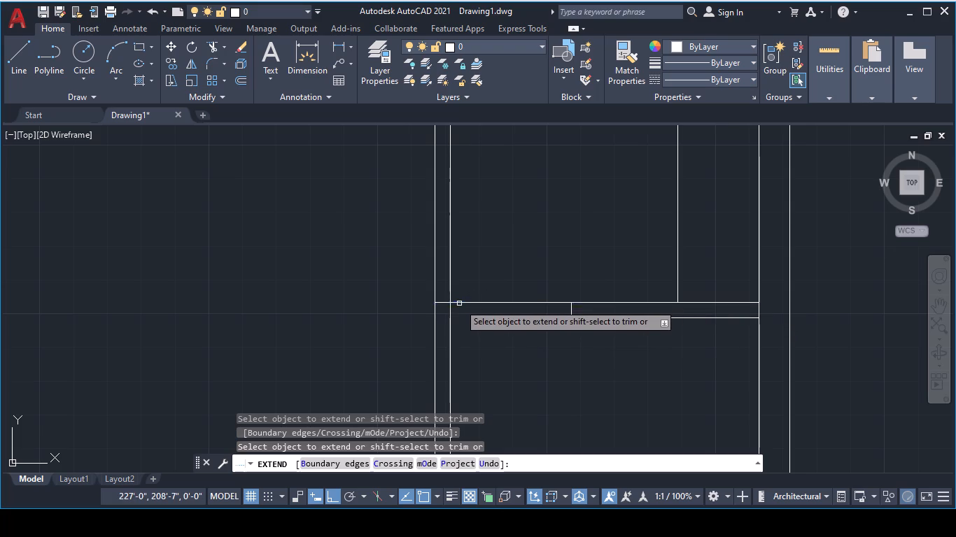
Extend the lower face of the wall above the small rooms across the top of the vertical partition.
scroll(503, 261, down, 2)
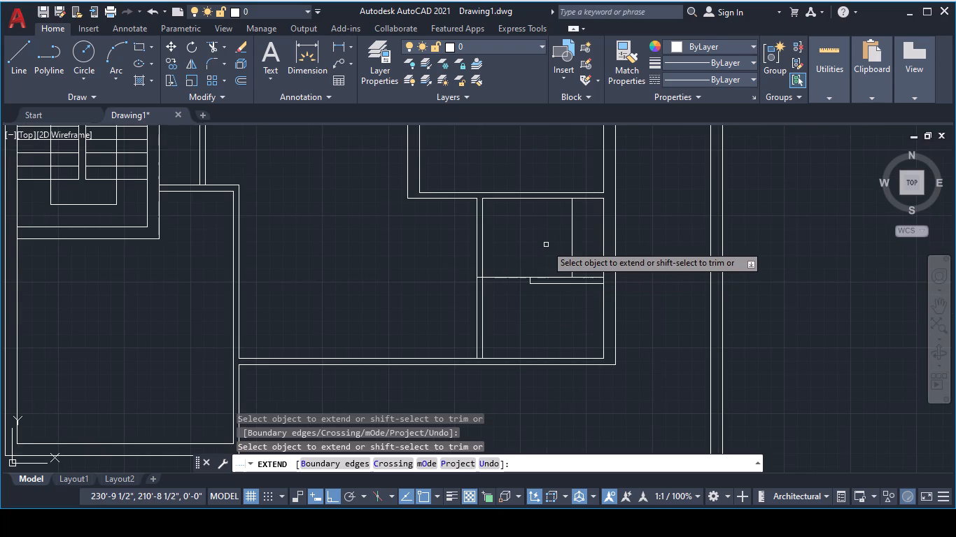
scroll(526, 242, up, 1)
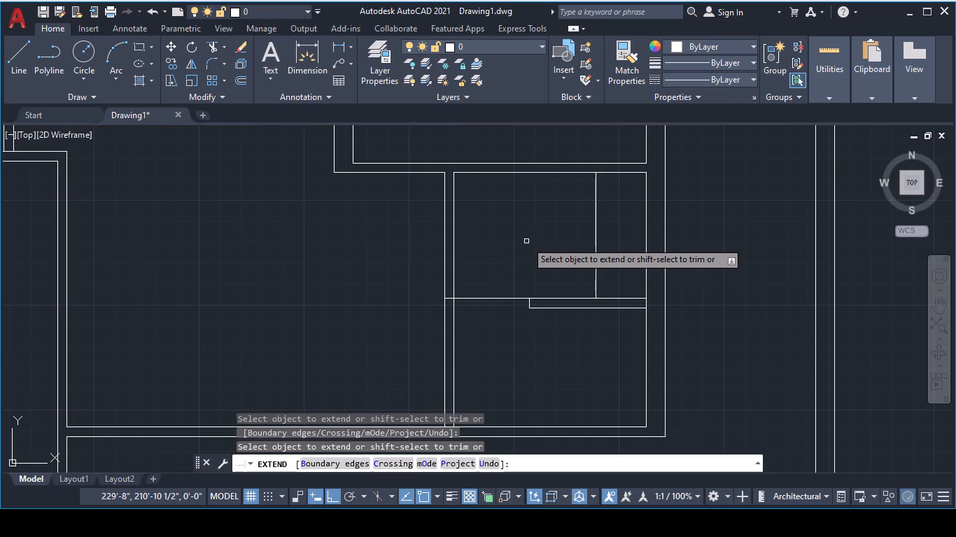
scroll(485, 227, up, 1)
middle_drag(471, 188, 474, 238)
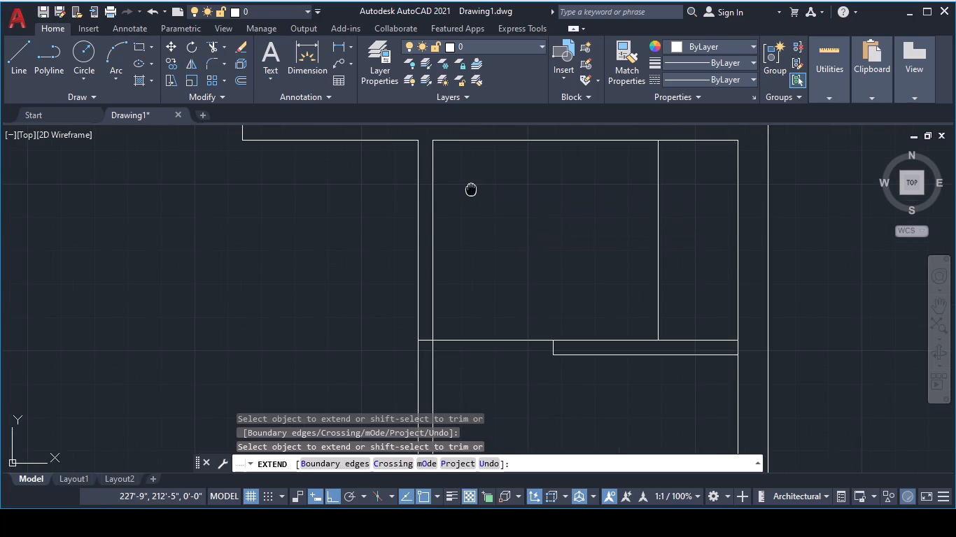
click(403, 189)
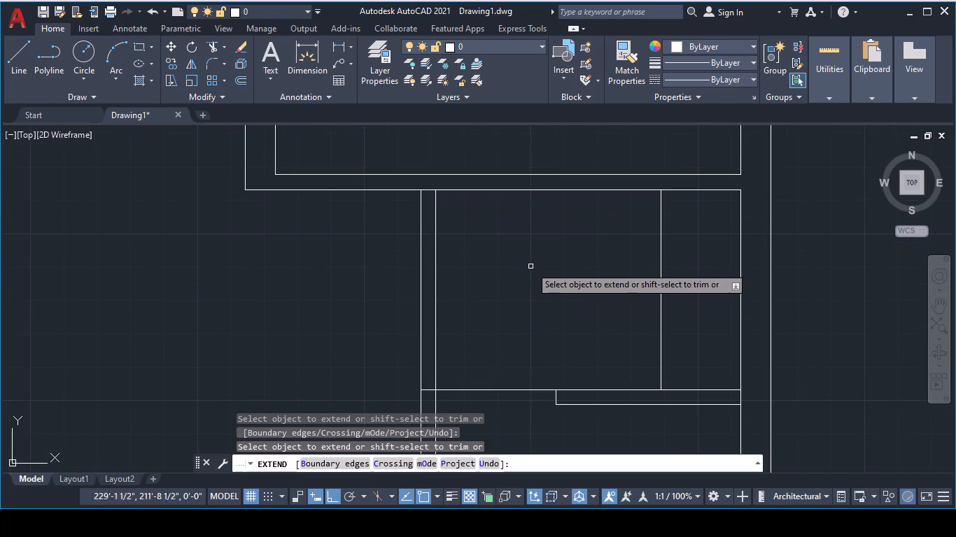
scroll(534, 268, down, 1)
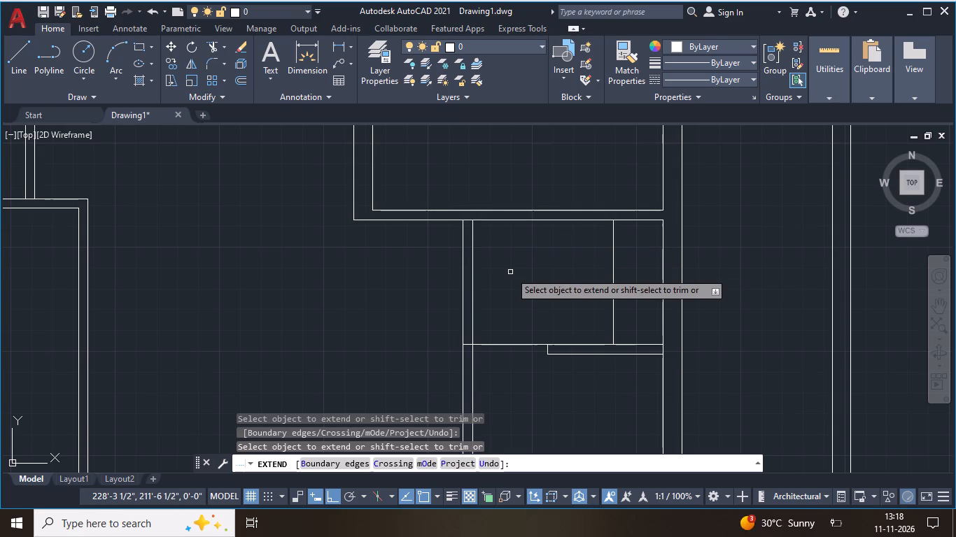
key(Escape)
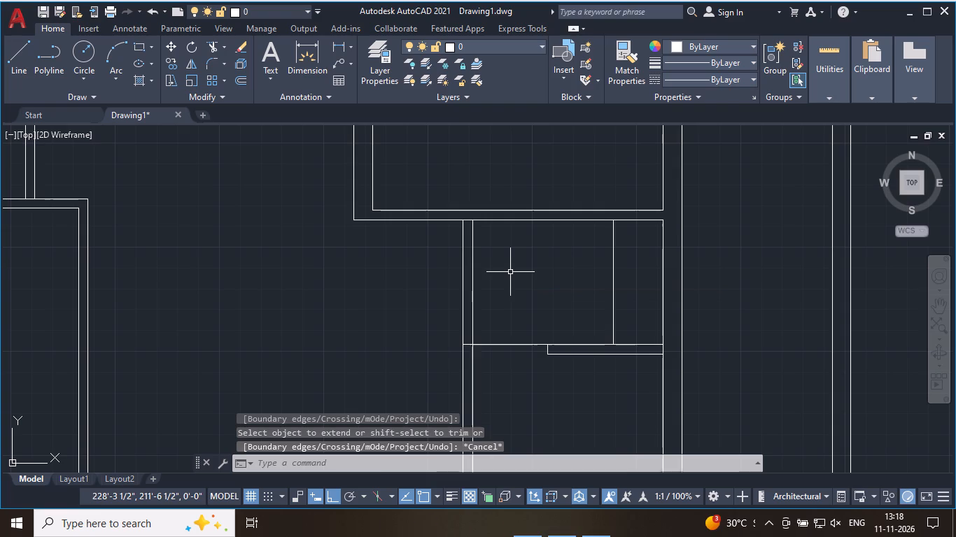
Offset the extended wall line above the vertical partition 4.5" downward.
click(243, 78)
scroll(475, 256, up, 2)
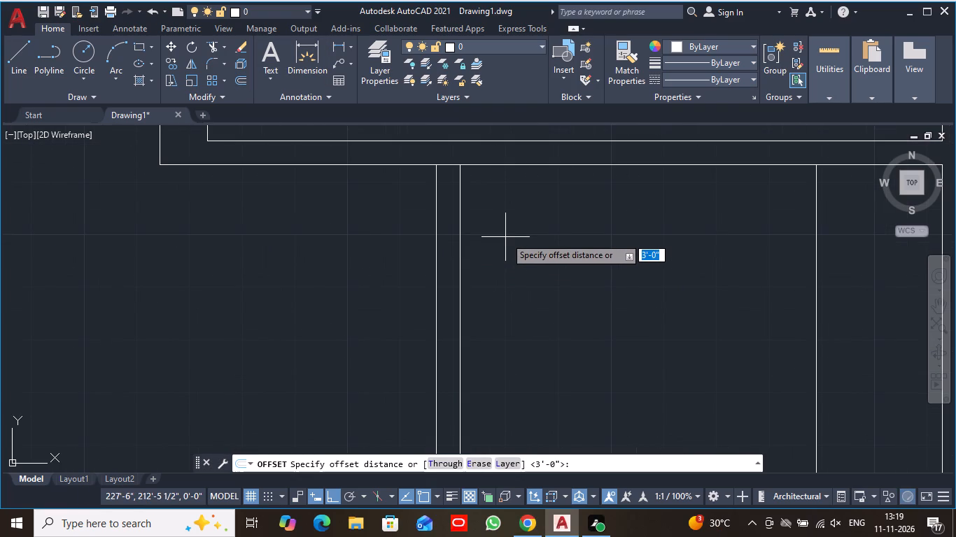
key(4)
text(.5)
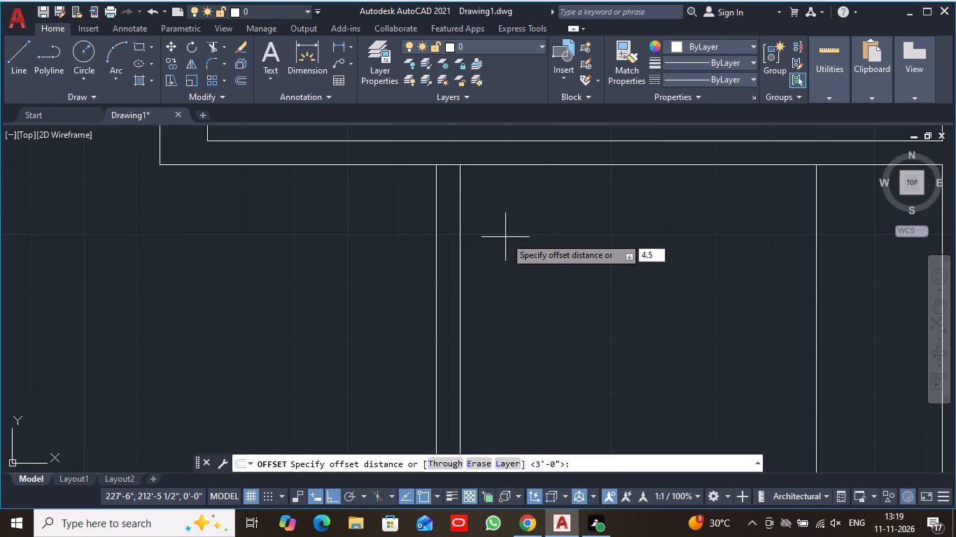
key(shift+quotedbl)
key(Return)
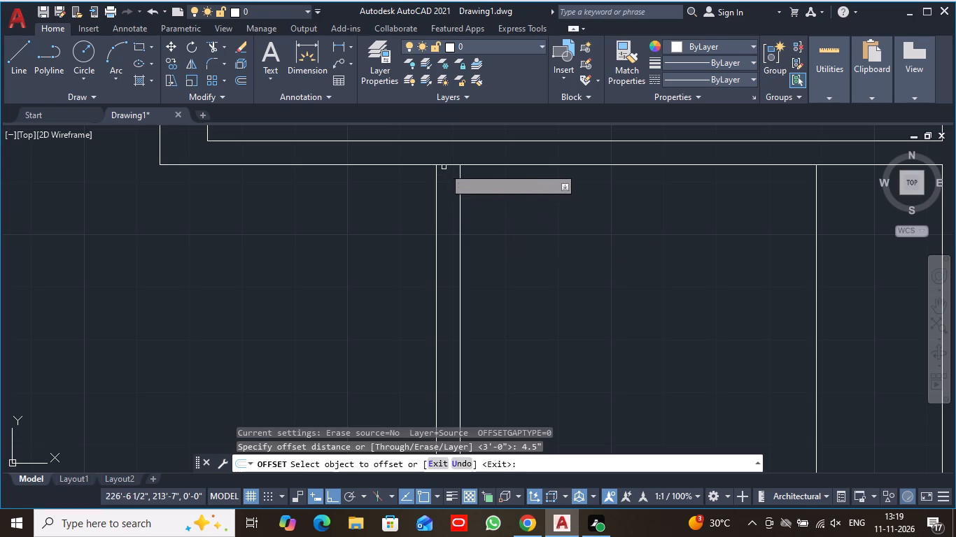
click(448, 165)
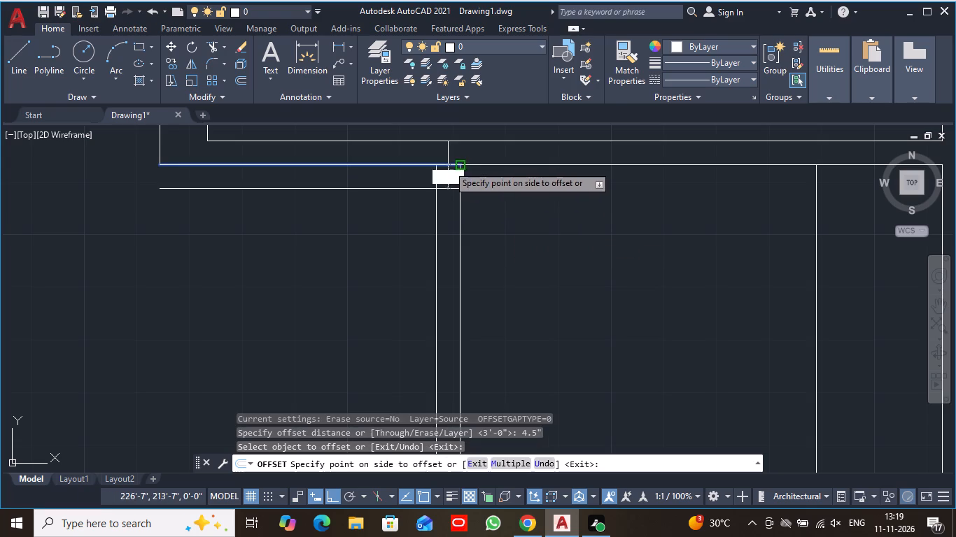
click(447, 182)
Offset the extended upper face of the horizontal partition 4.5" upward.
scroll(493, 258, down, 2)
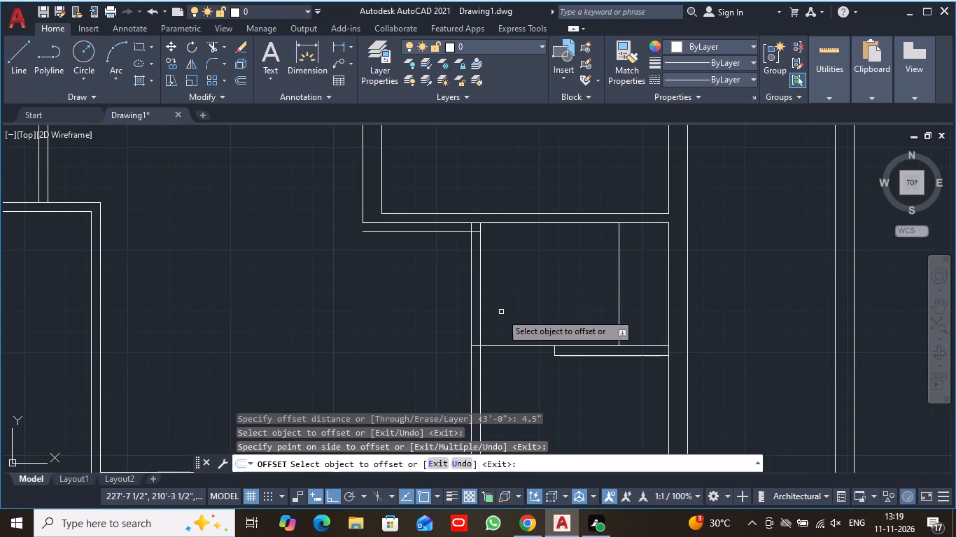
middle_drag(501, 315, 511, 213)
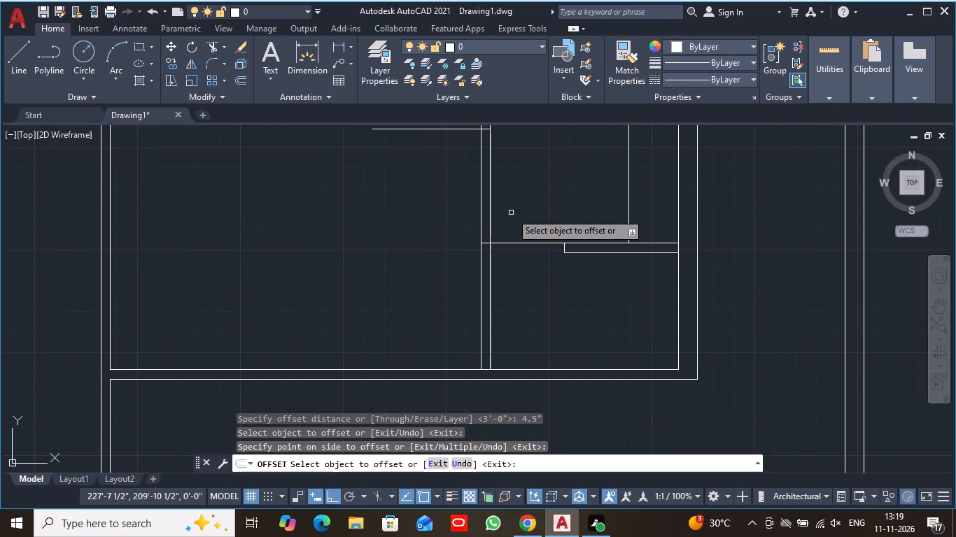
scroll(484, 245, up, 2)
click(484, 242)
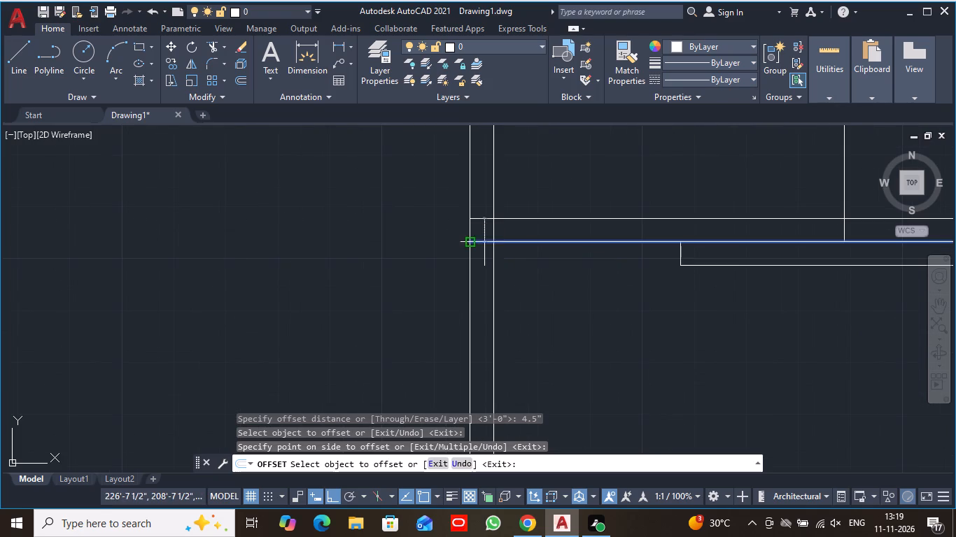
click(484, 231)
scroll(530, 229, down, 3)
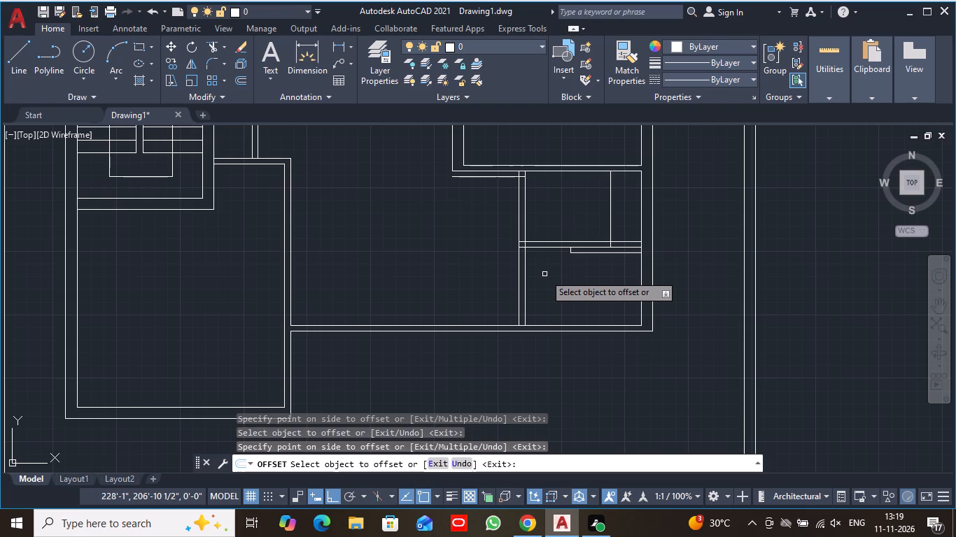
key(Escape)
Trim the upper offset line's overhang outside the vertical partition and both partition faces between the two 4.5" offset lines.
text(tr)
key(space)
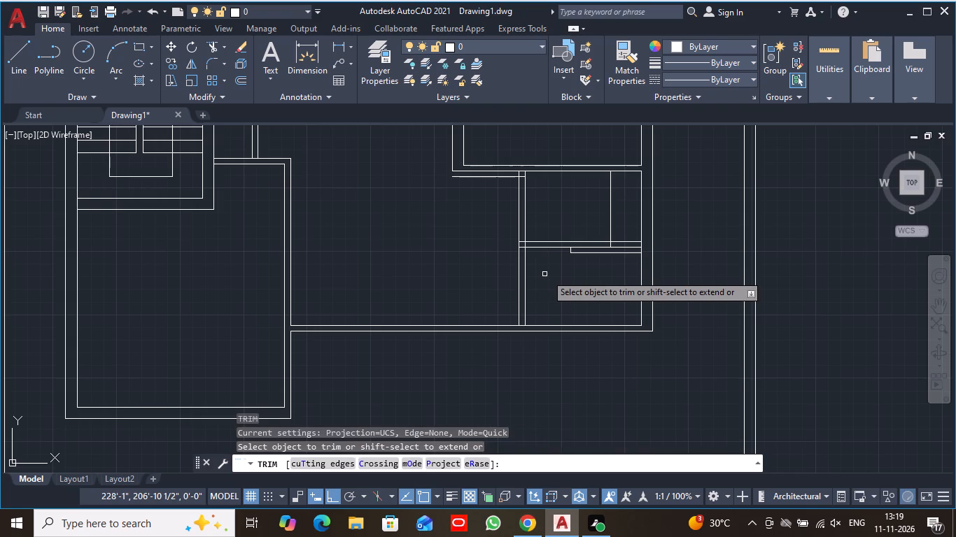
scroll(546, 268, up, 1)
middle_drag(543, 157, 548, 262)
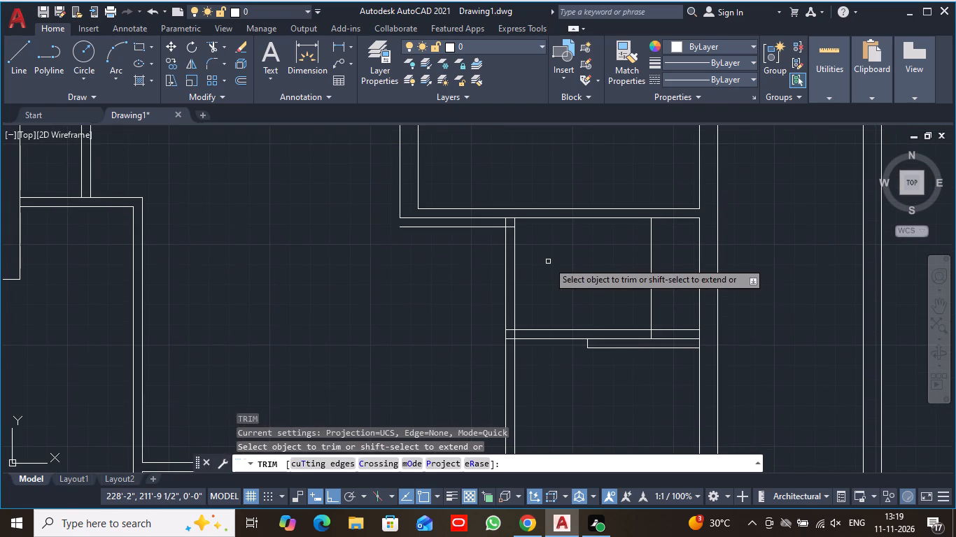
click(457, 228)
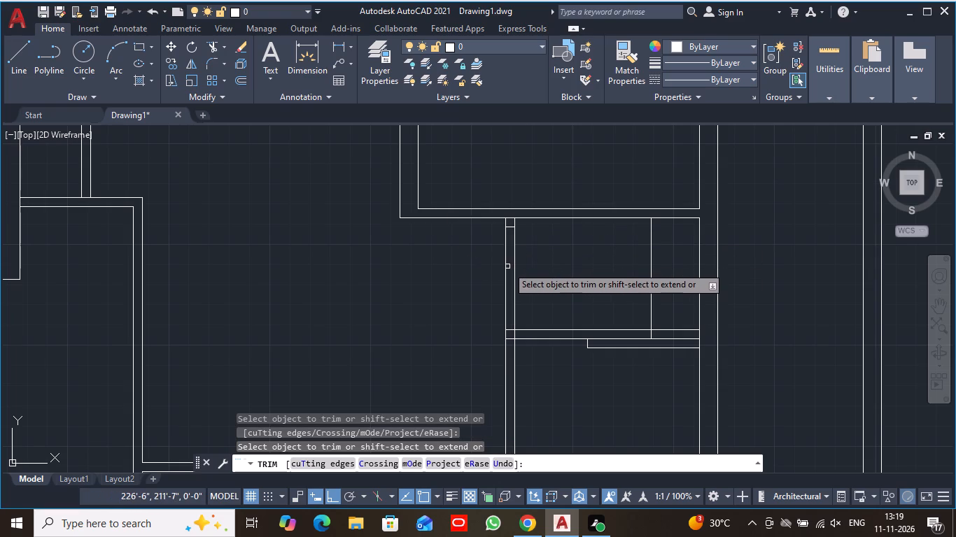
click(507, 266)
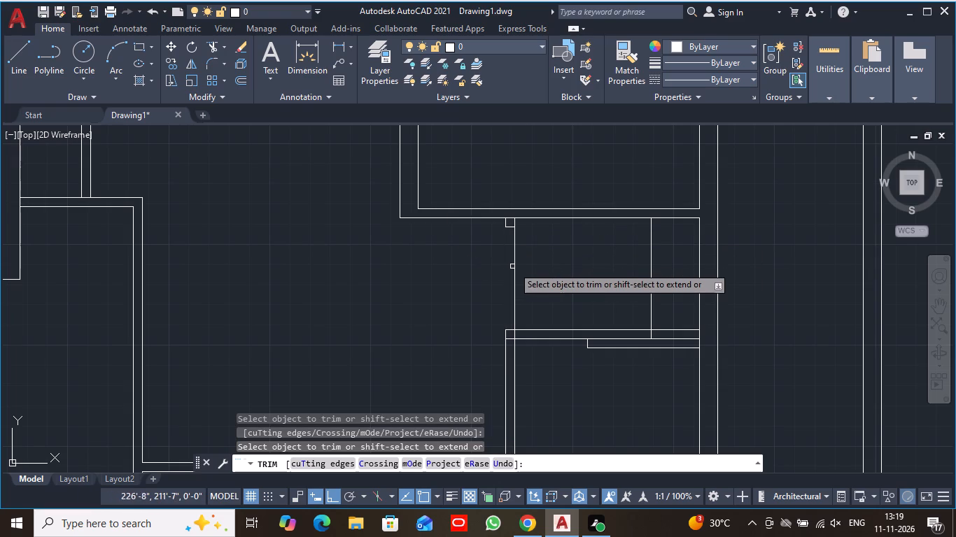
click(515, 266)
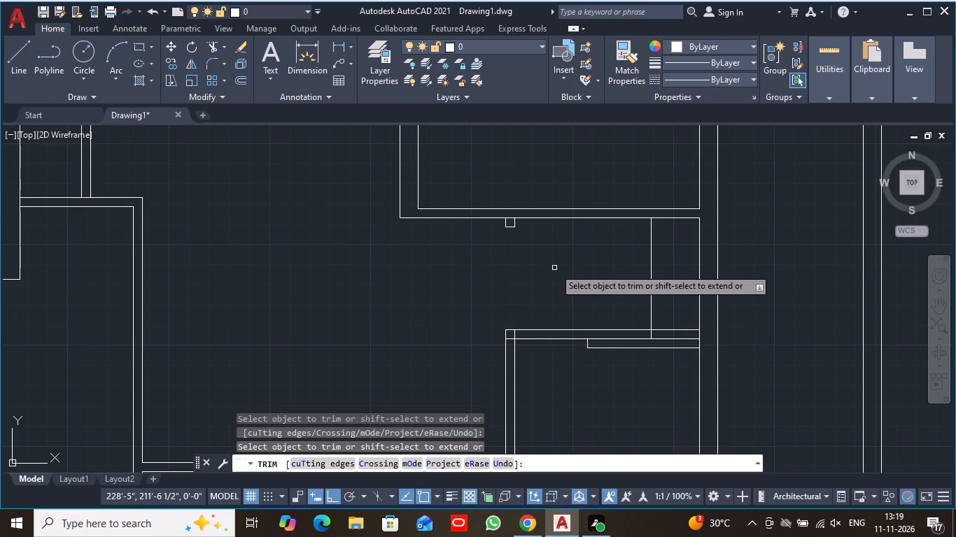
Trim the extended line across the horizontal partition's opening and the 4.5" offset line above it from the vertical partition to the outer wall.
click(556, 338)
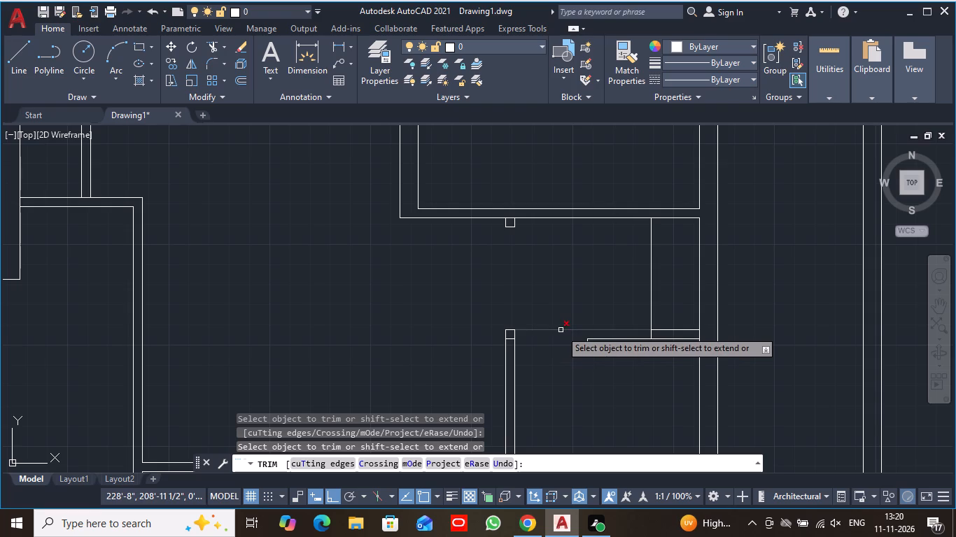
click(561, 330)
click(664, 331)
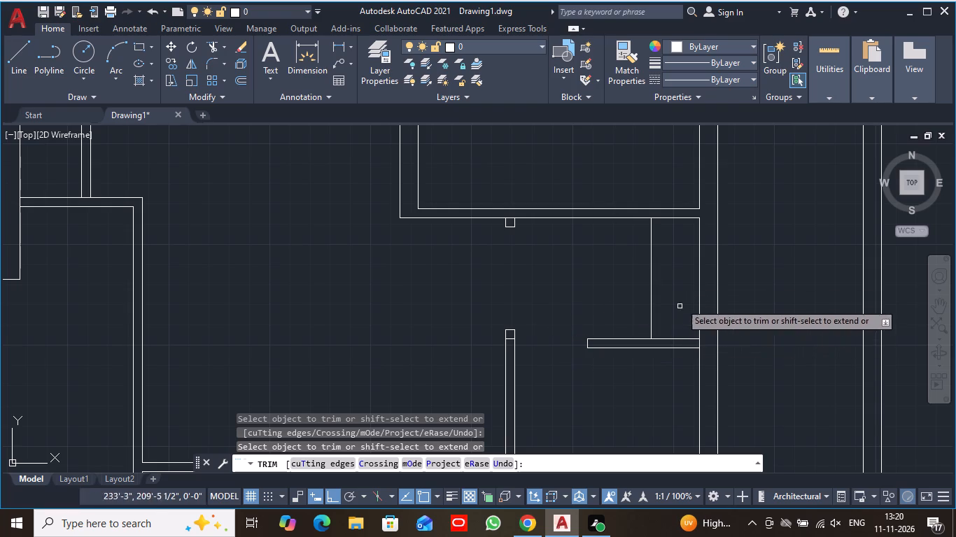
scroll(574, 274, down, 1)
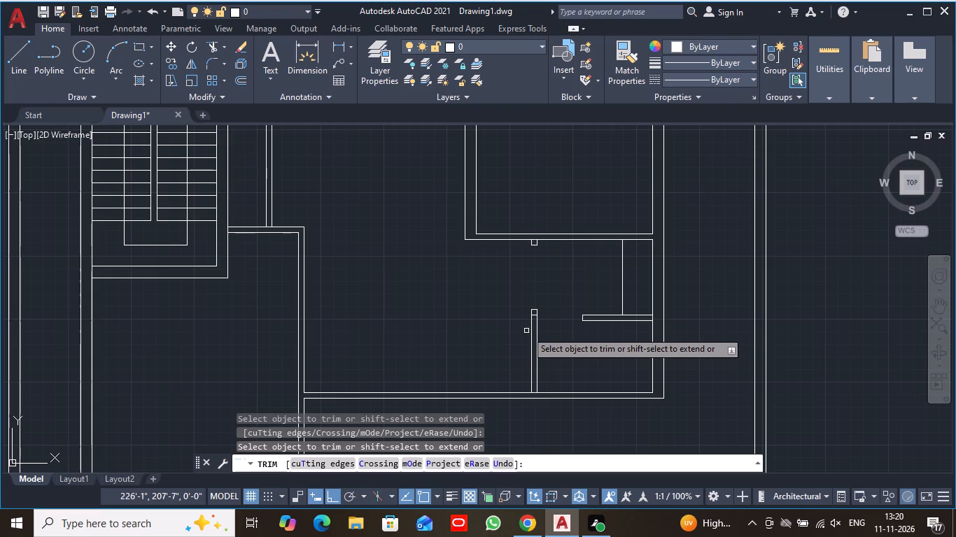
key(Escape)
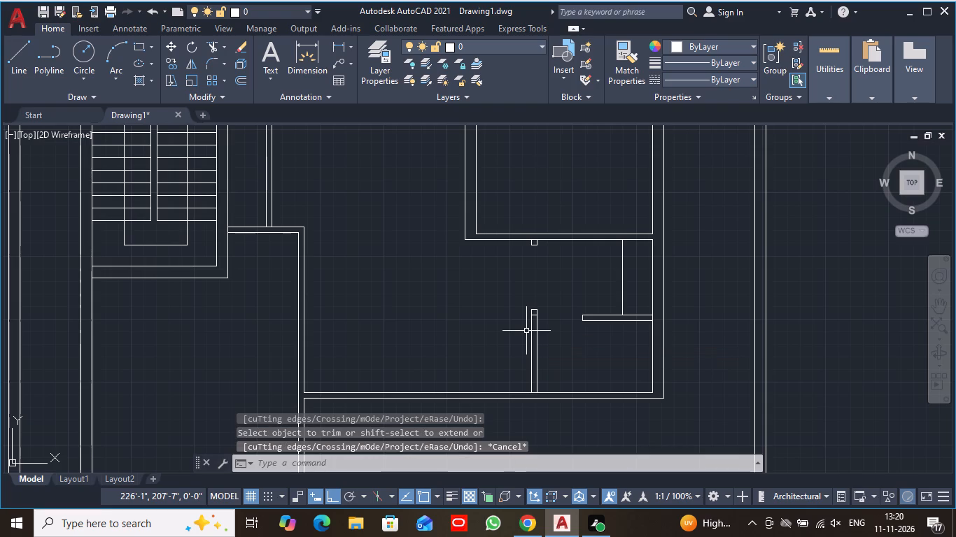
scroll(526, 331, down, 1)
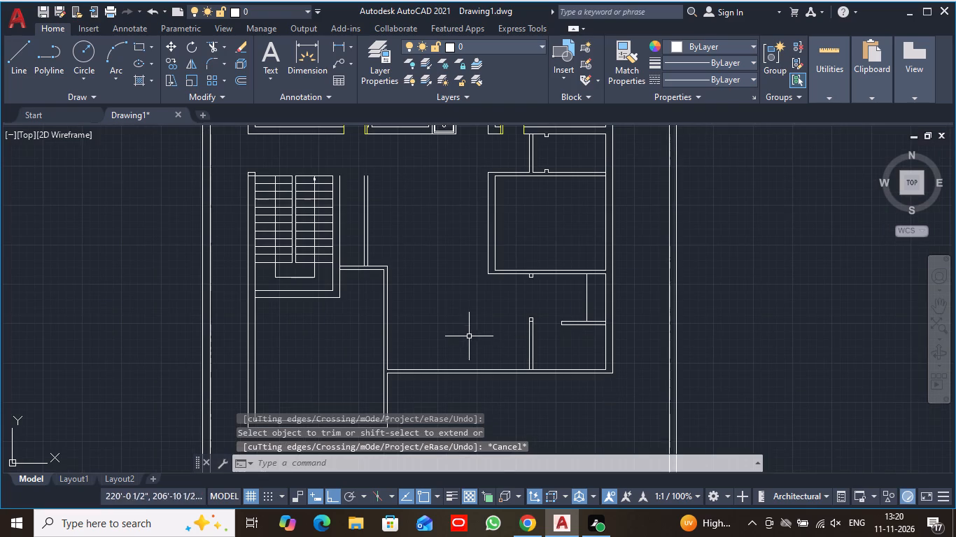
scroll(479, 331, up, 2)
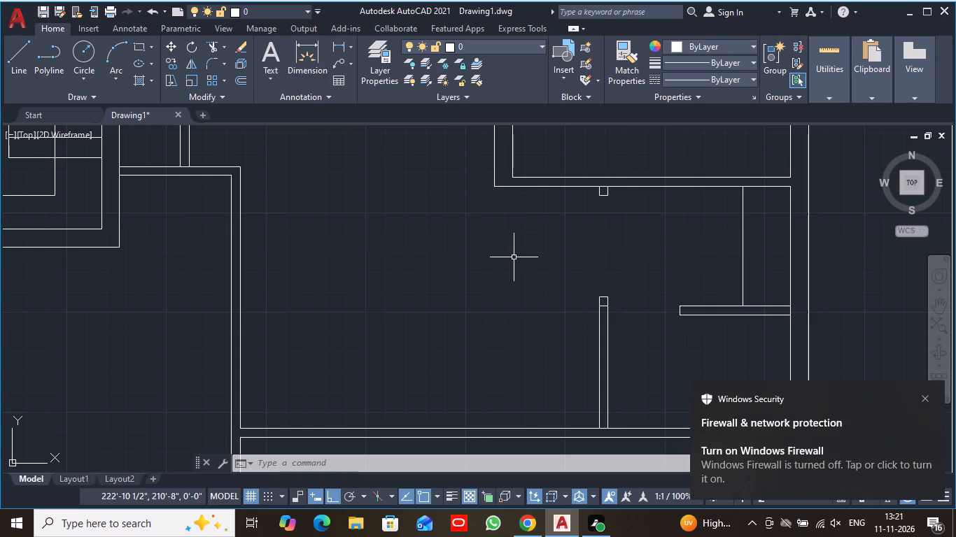
Dismiss the Windows Security firewall notification.
click(926, 397)
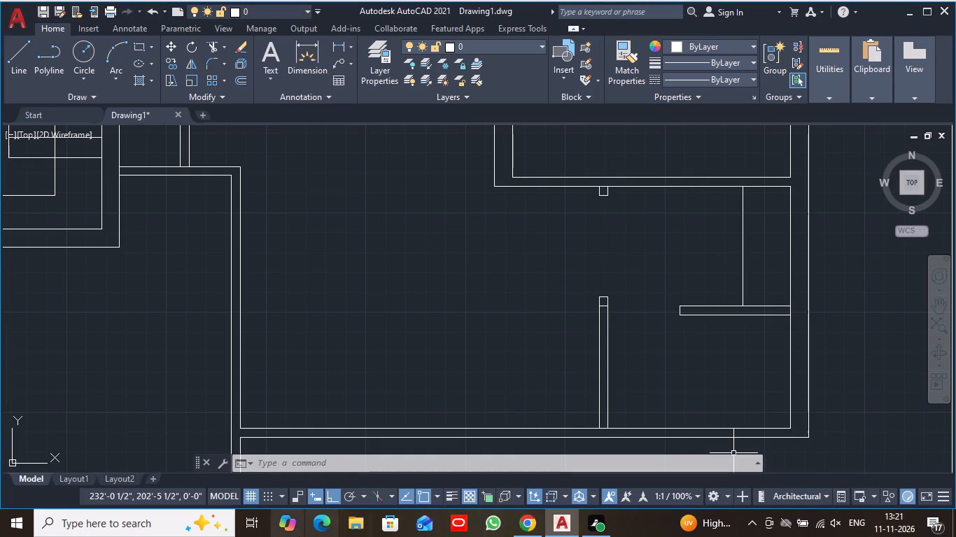
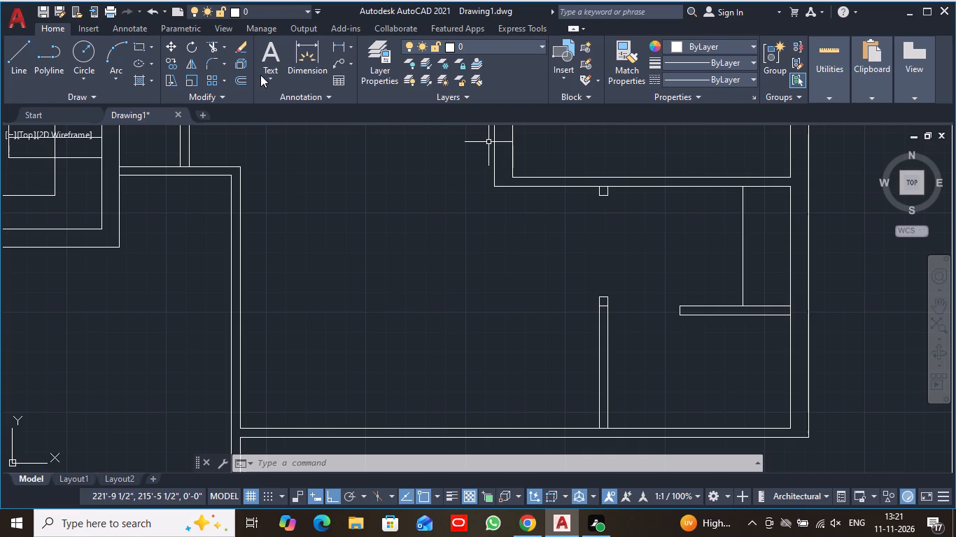
Offset the lower wall's inner face 24" upward and the vertical partition's outer left face 24" to the left.
click(241, 82)
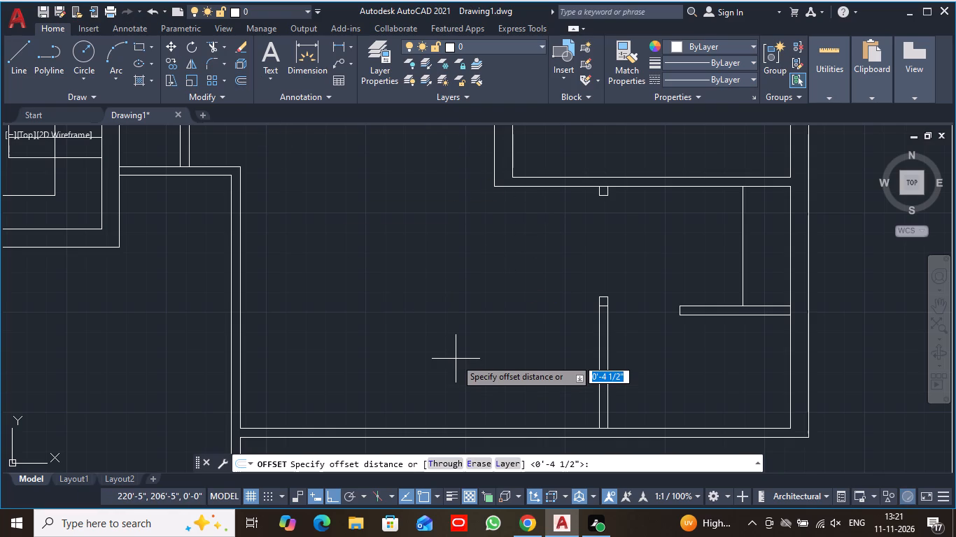
text(24)
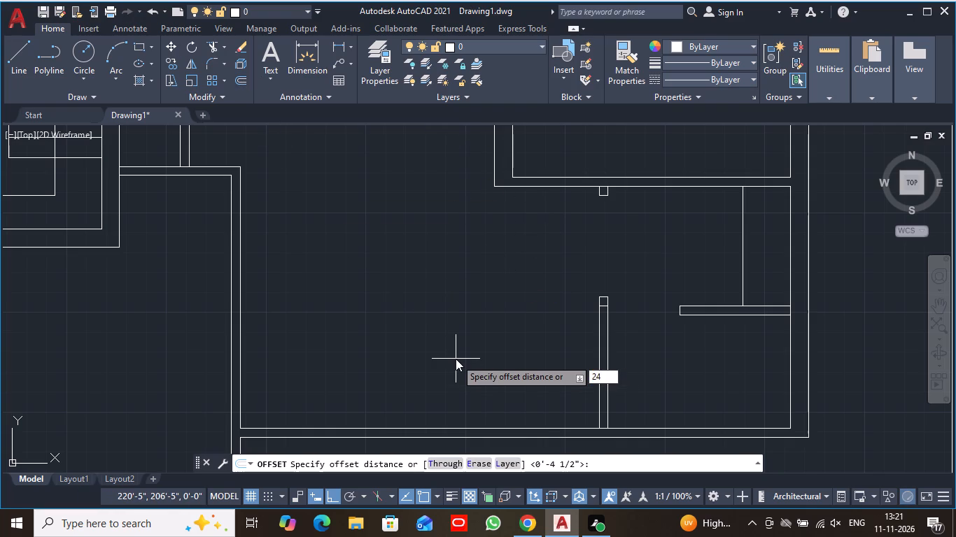
key(shift+quotedbl)
key(Return)
scroll(485, 361, down, 1)
middle_drag(485, 359, 487, 305)
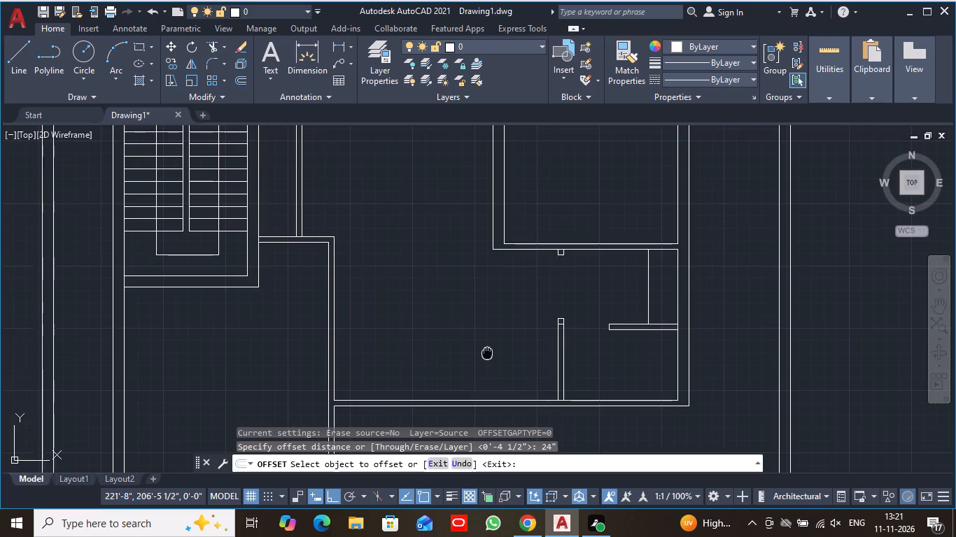
middle_drag(487, 305, 487, 285)
scroll(479, 299, up, 1)
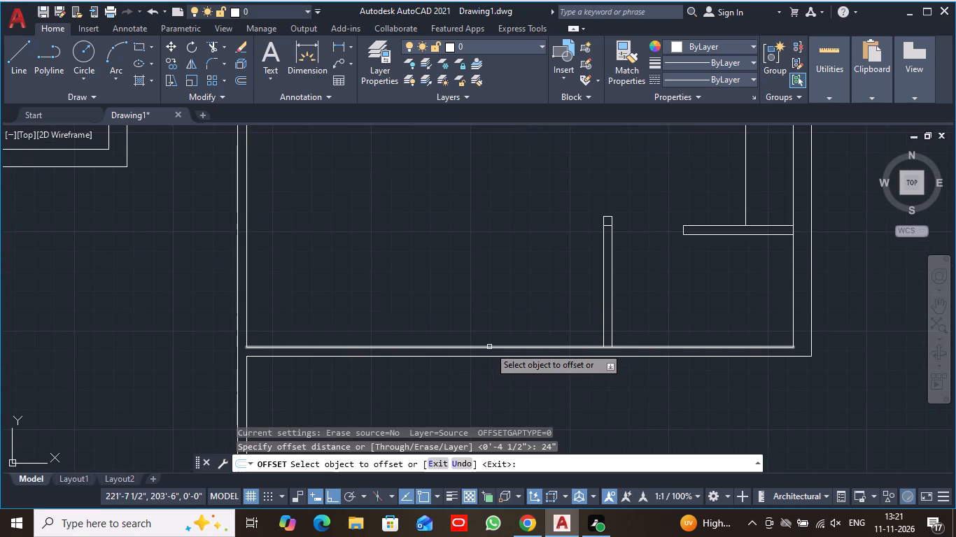
click(489, 347)
click(492, 325)
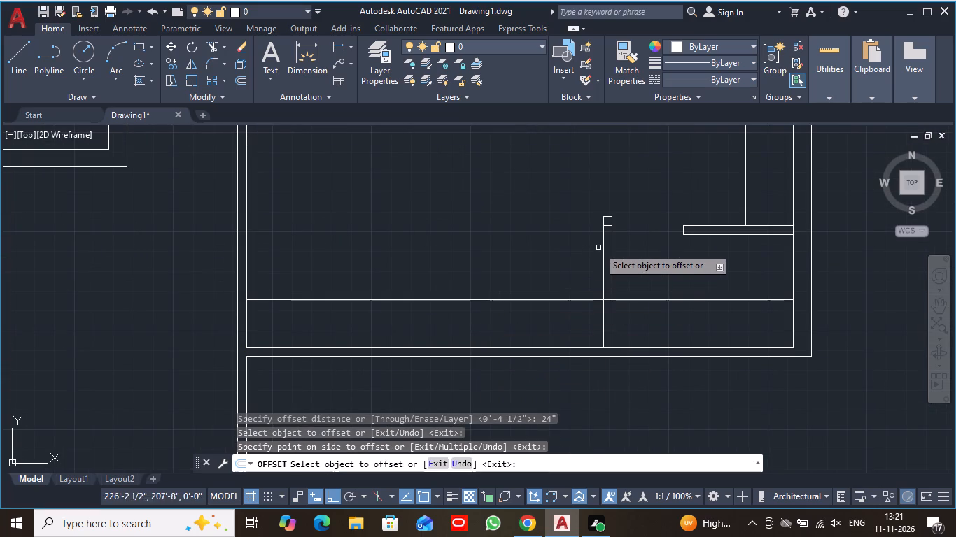
click(603, 246)
click(583, 251)
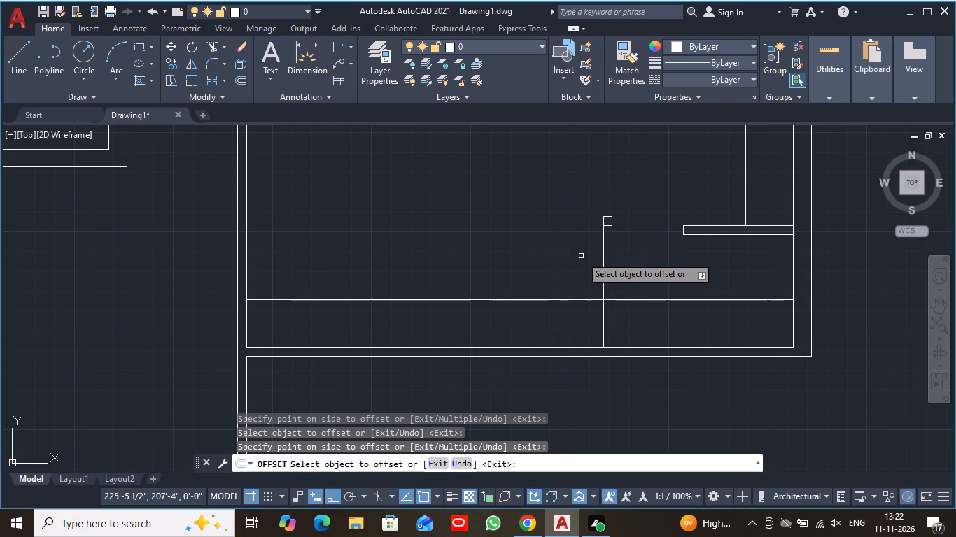
key(Escape)
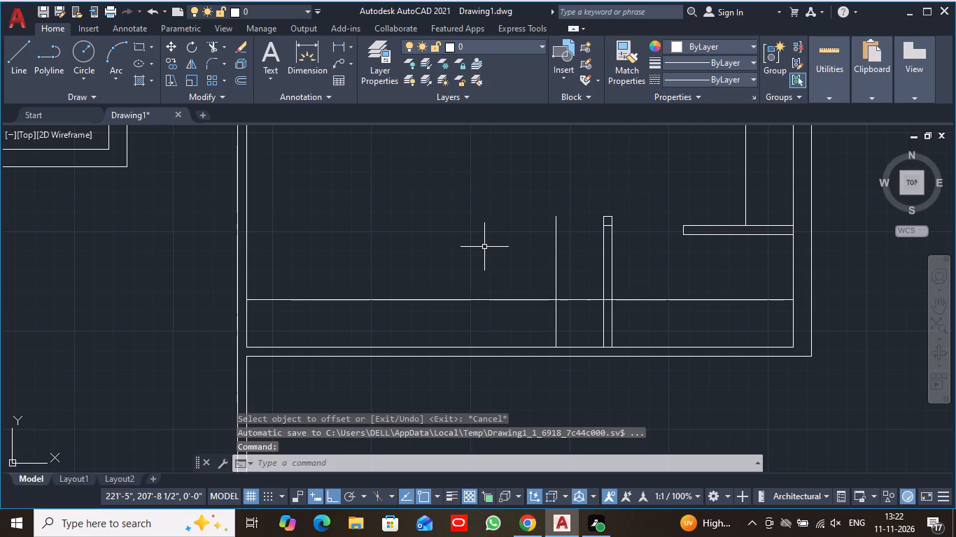
Draw a horizontal line from the top of the vertical offset line to the top corner of the vertical partition.
text(l)
key(space)
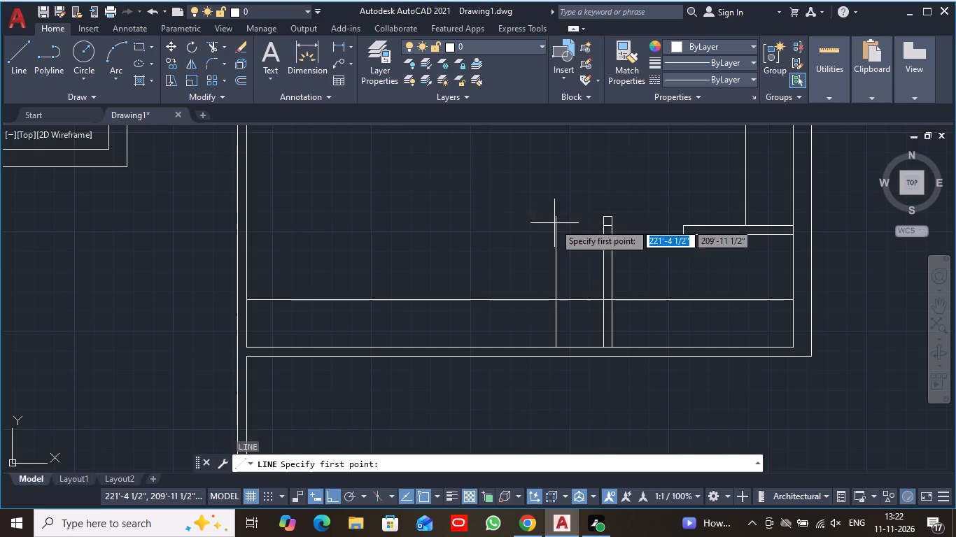
scroll(576, 229, up, 1)
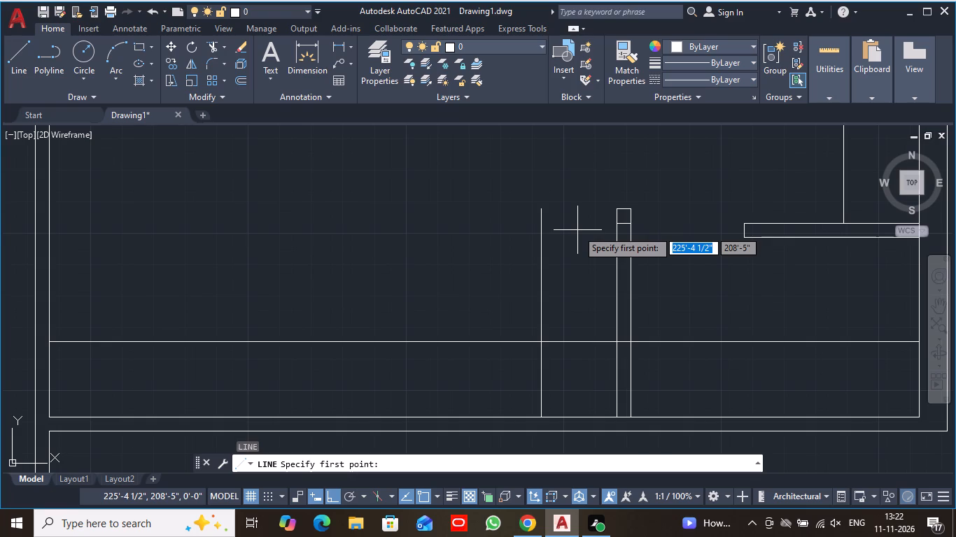
scroll(577, 230, up, 1)
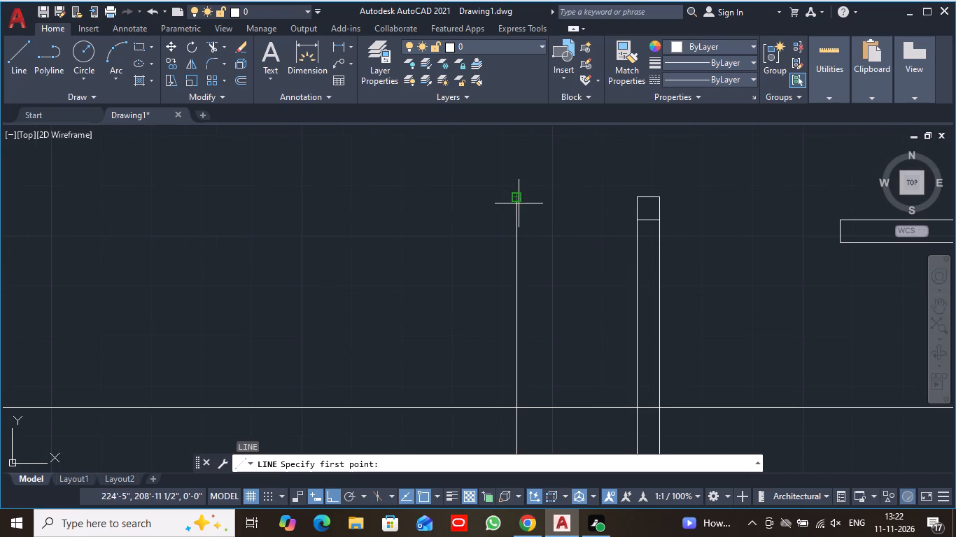
click(516, 199)
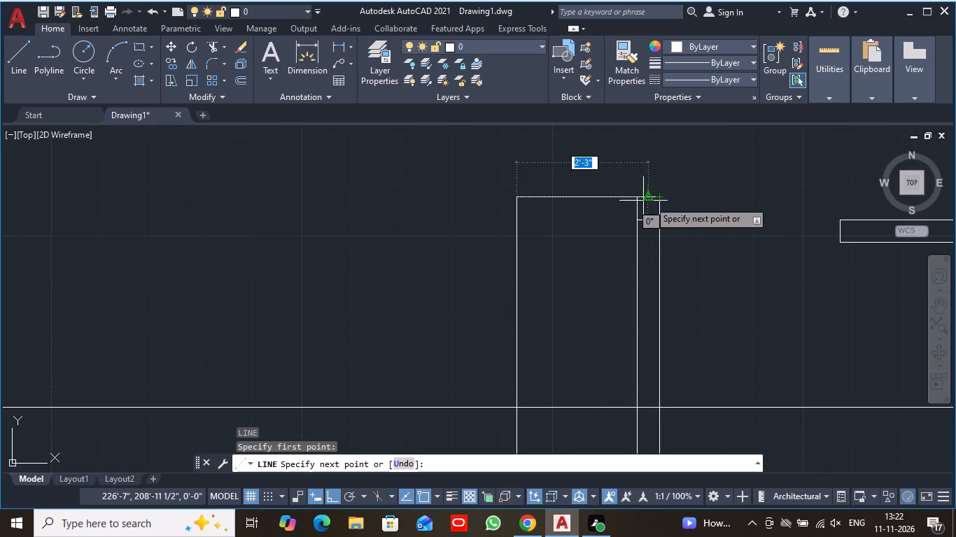
click(639, 201)
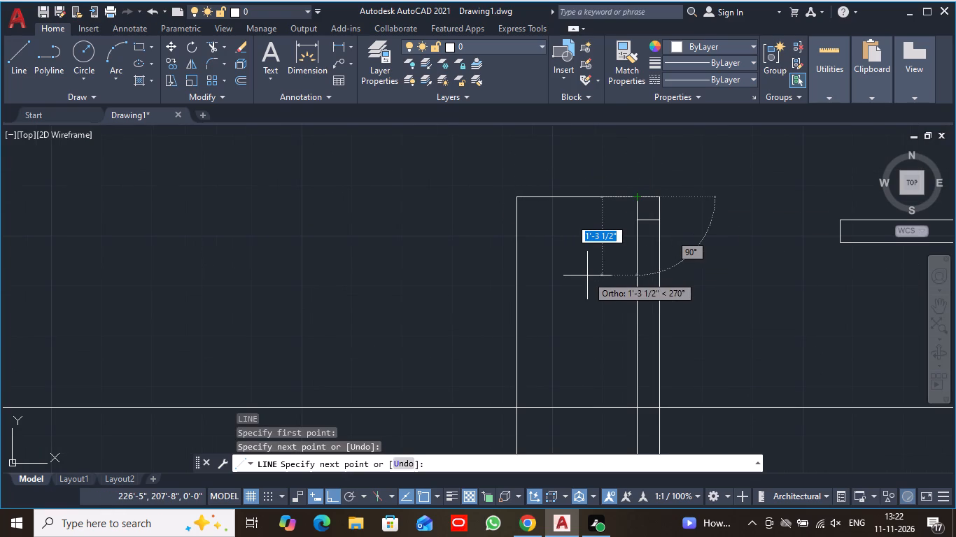
key(Escape)
Trim the two 24" offset lines at their crossing, removing the lower vertical end and the horizontal line through and beyond the partition.
scroll(587, 275, down, 2)
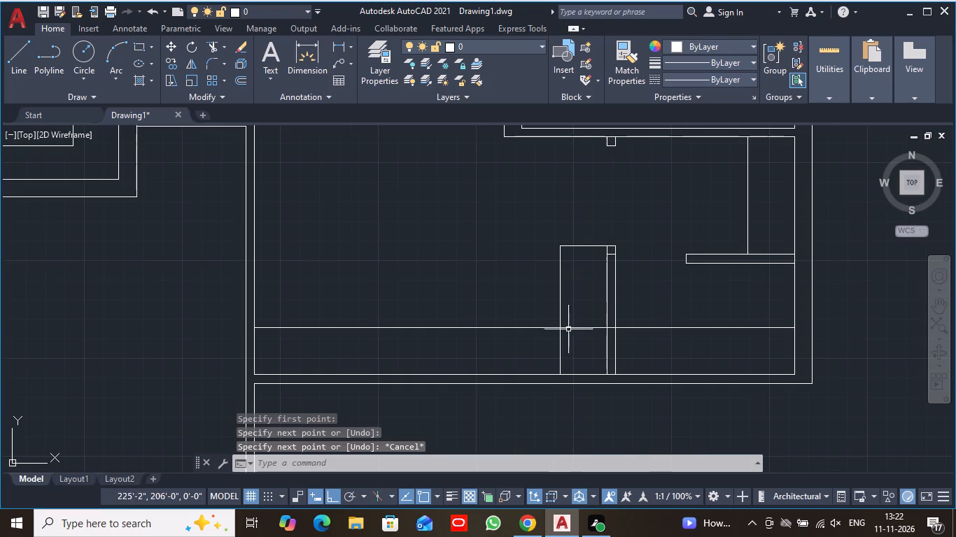
middle_drag(486, 366, 487, 308)
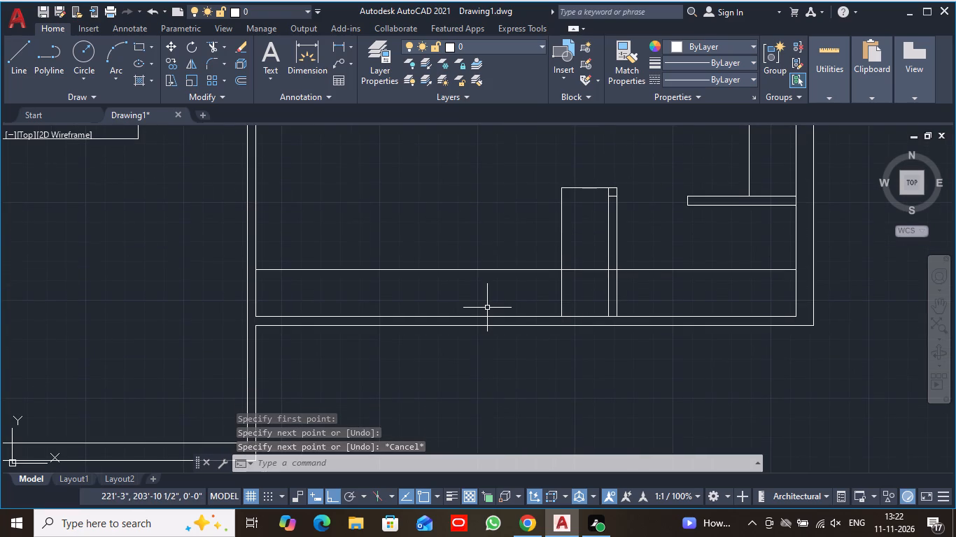
text(tr)
key(space)
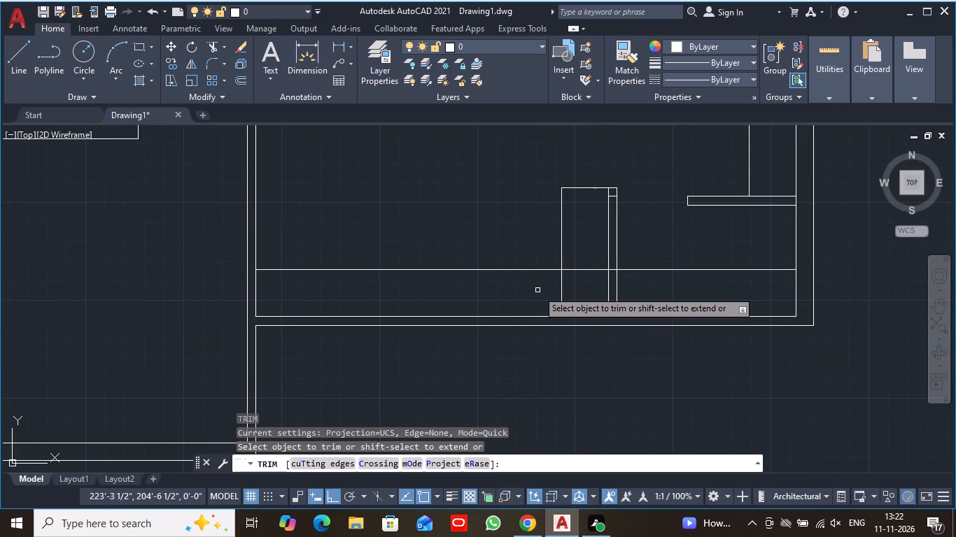
click(561, 291)
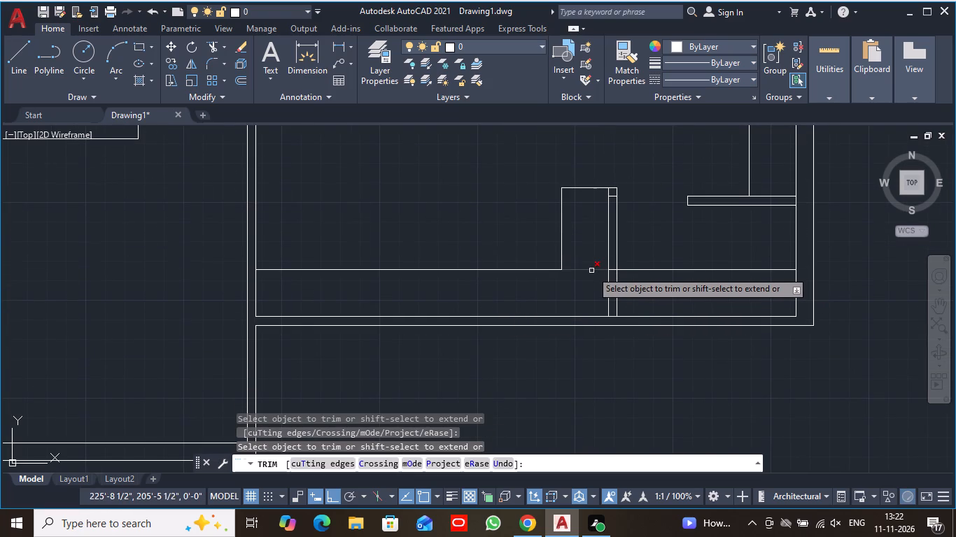
click(591, 271)
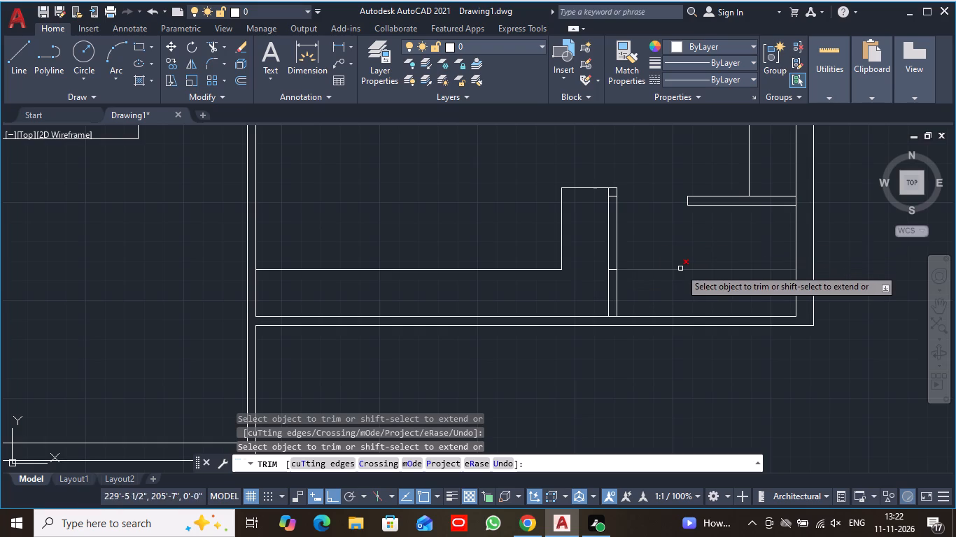
click(680, 271)
scroll(617, 275, up, 4)
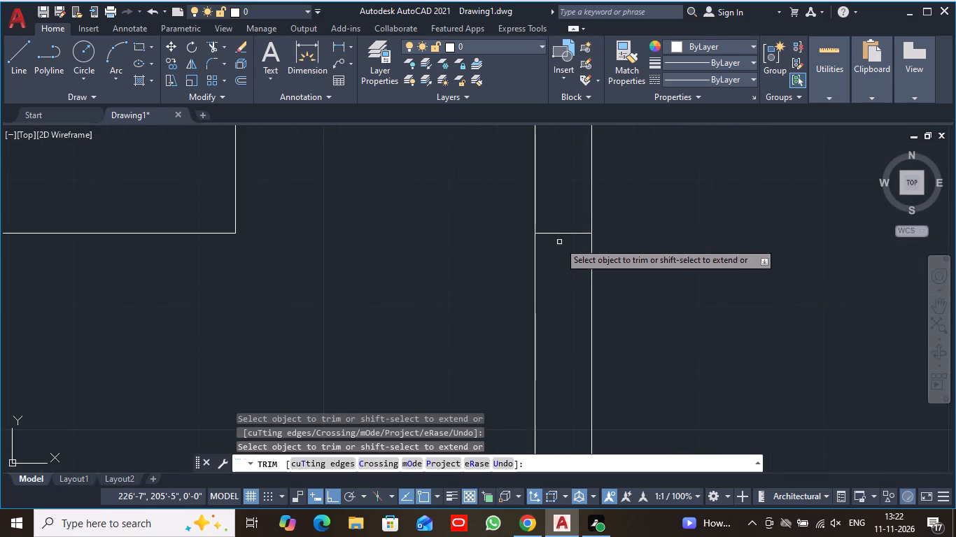
click(563, 232)
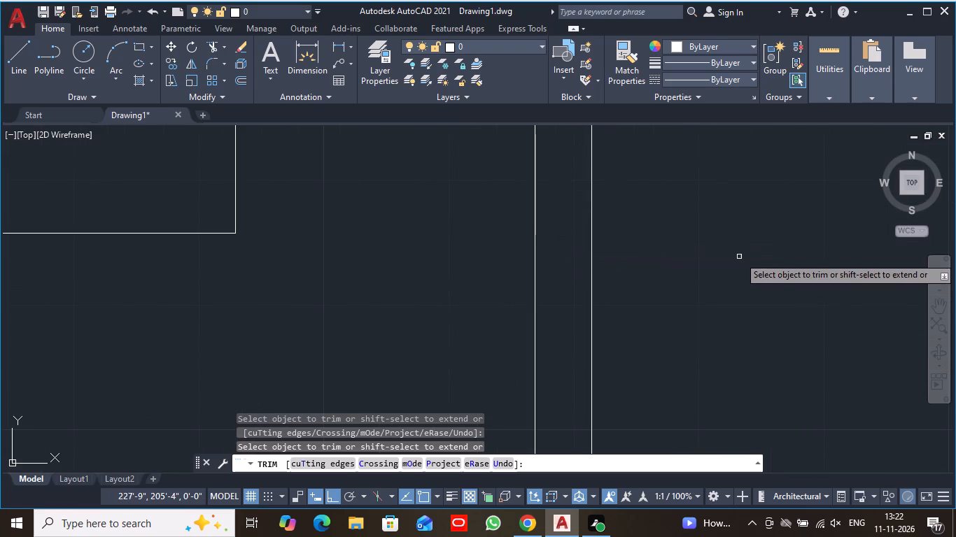
Trim the wall face between the vertical partition's two faces at its base and the short cross line near its top.
scroll(739, 257, down, 4)
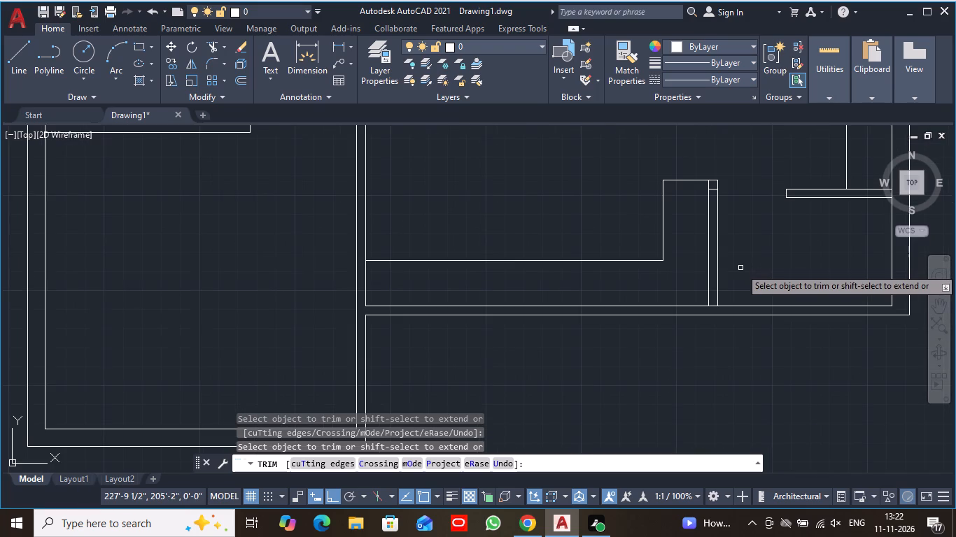
scroll(747, 285, up, 3)
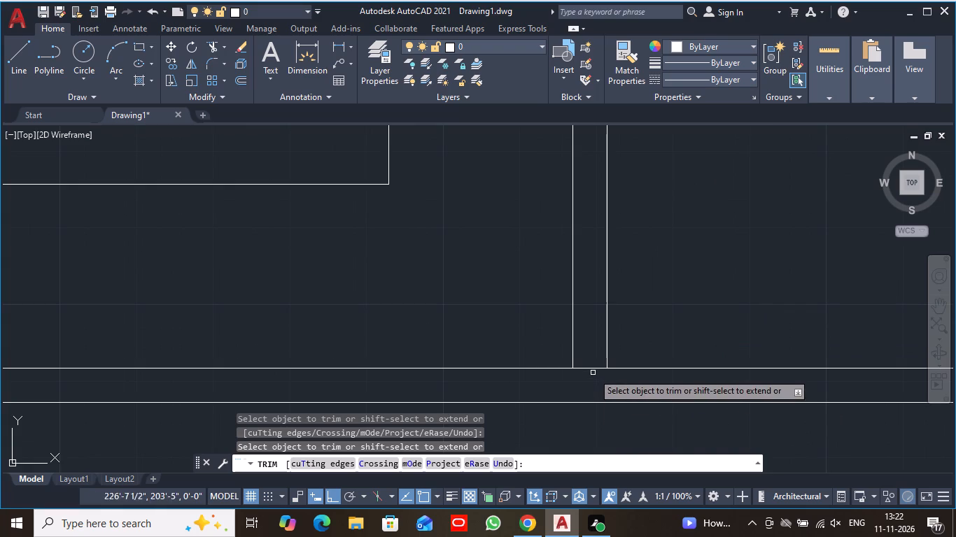
click(592, 369)
scroll(656, 285, down, 2)
middle_drag(691, 258, 673, 331)
scroll(688, 267, down, 1)
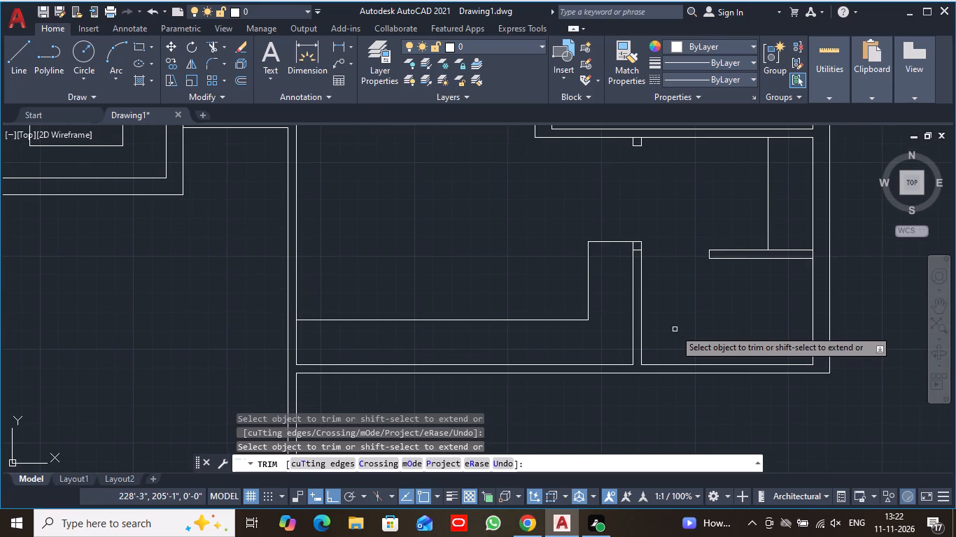
scroll(677, 321, up, 2)
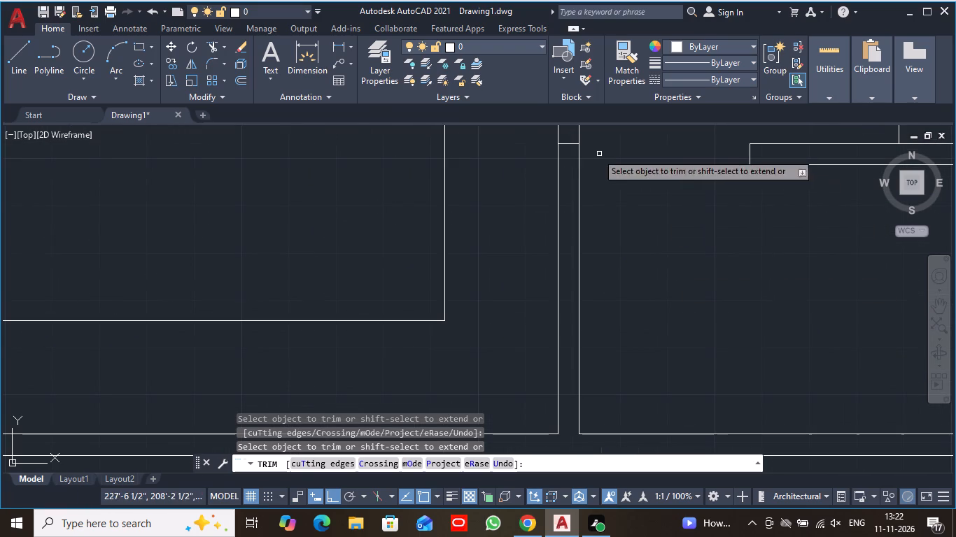
click(568, 143)
scroll(637, 152, down, 2)
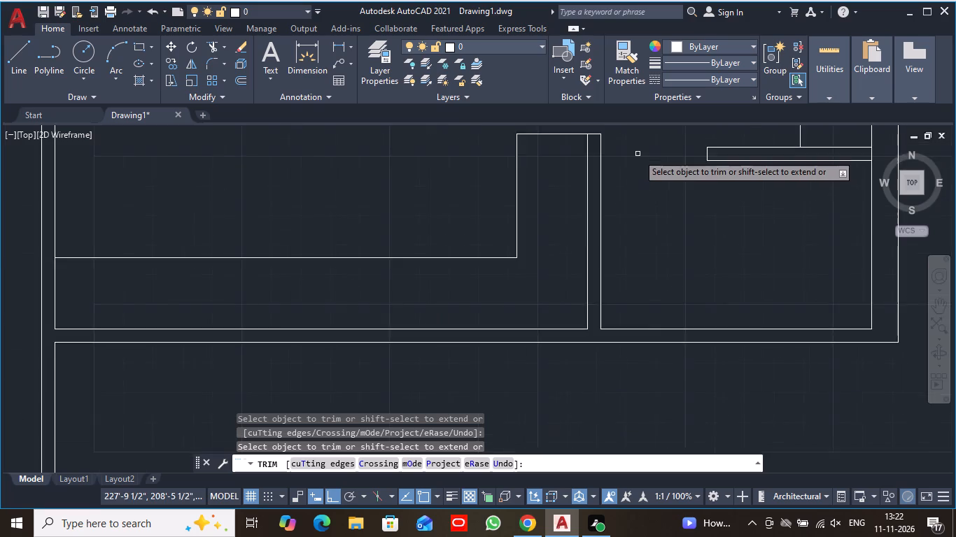
scroll(638, 158, down, 2)
middle_drag(642, 173, 654, 264)
scroll(654, 265, down, 1)
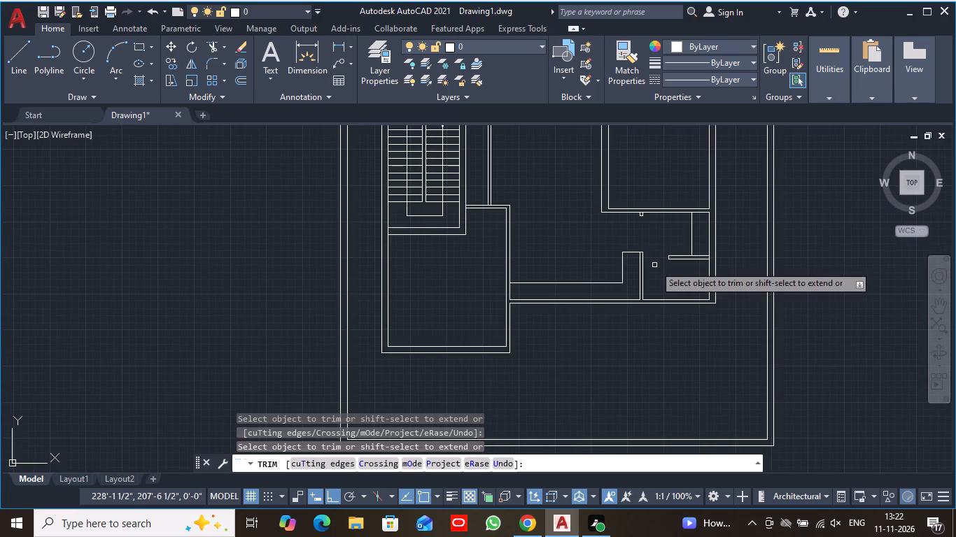
key(Escape)
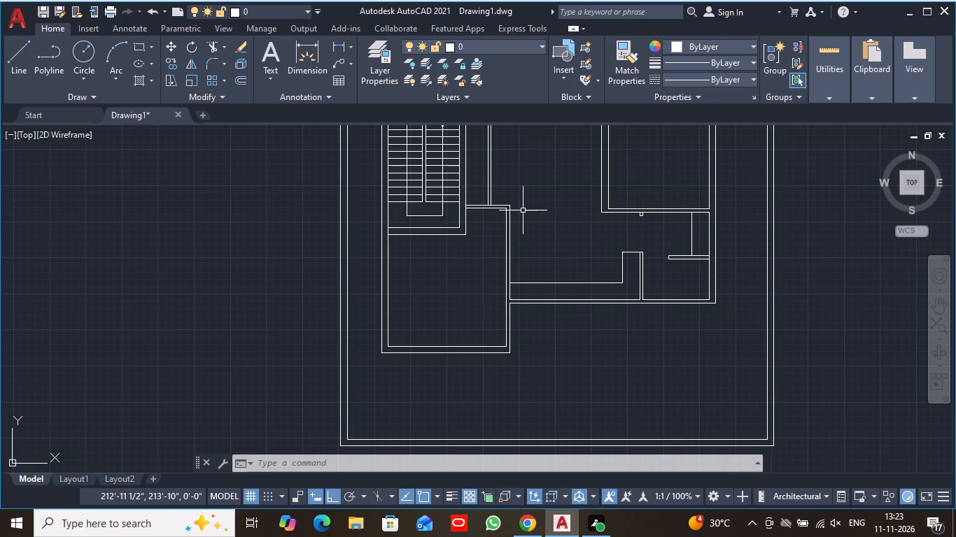
Offset the right face of the room's left wall 24" to the right.
click(237, 76)
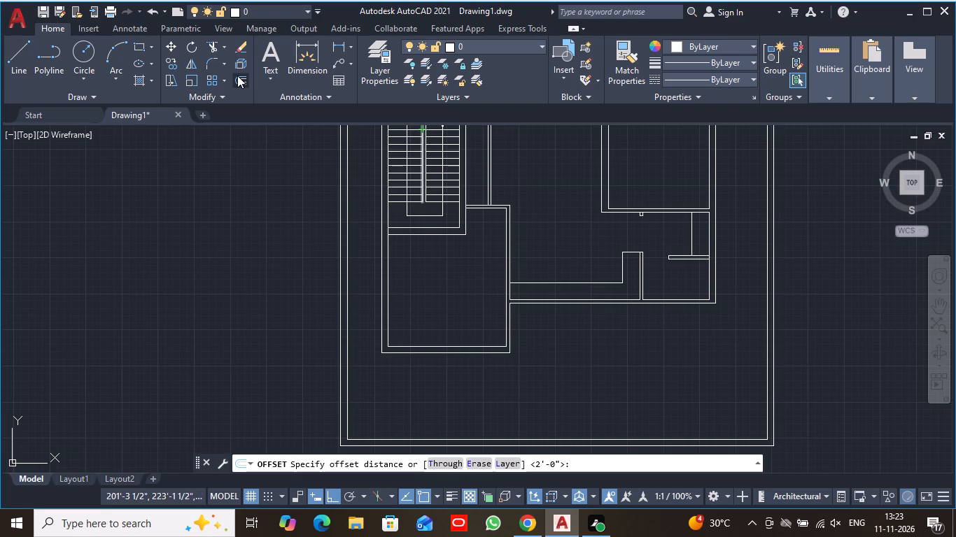
text(24)
key(shift+quotedbl)
key(Return)
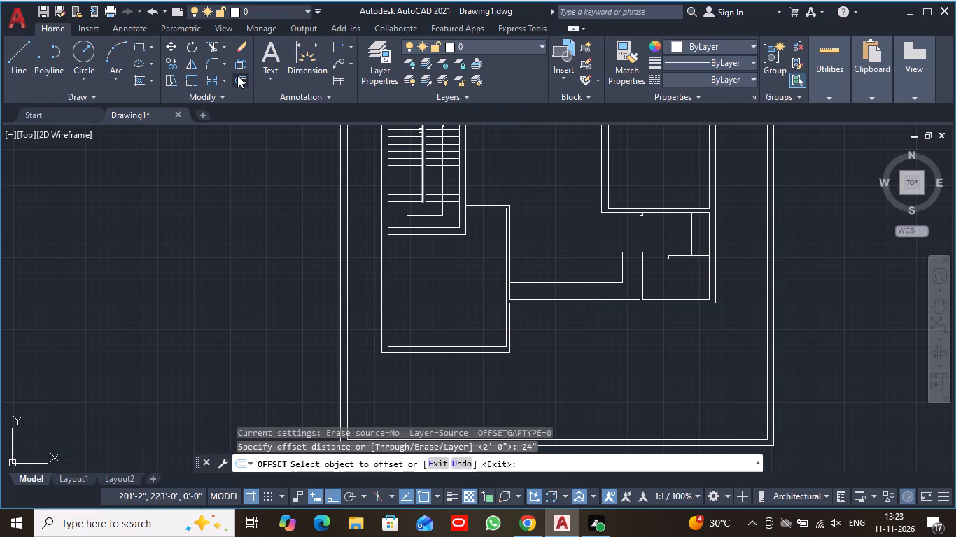
click(511, 236)
click(519, 236)
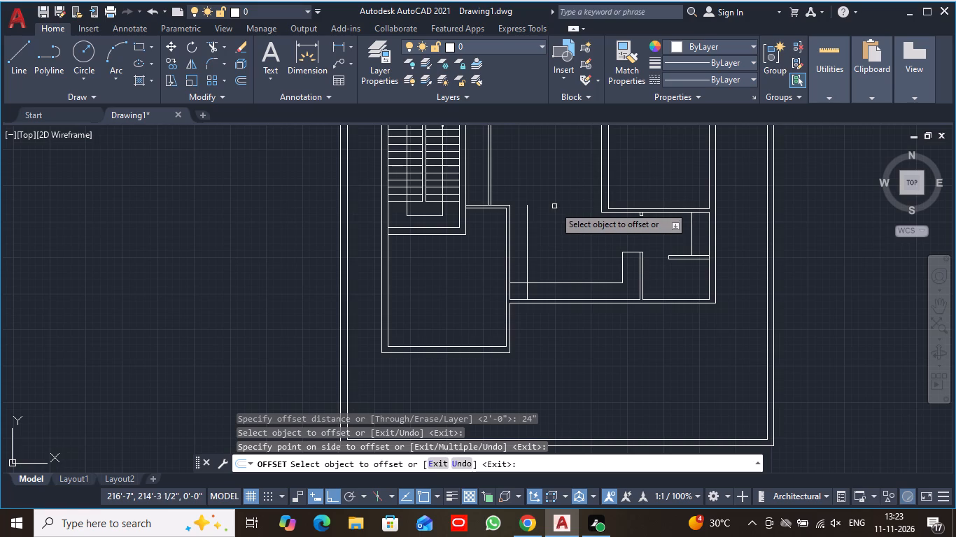
key(Escape)
Draw a horizontal line from the left wall's upper corner to the top end of the 24" offset line.
text(l)
key(space)
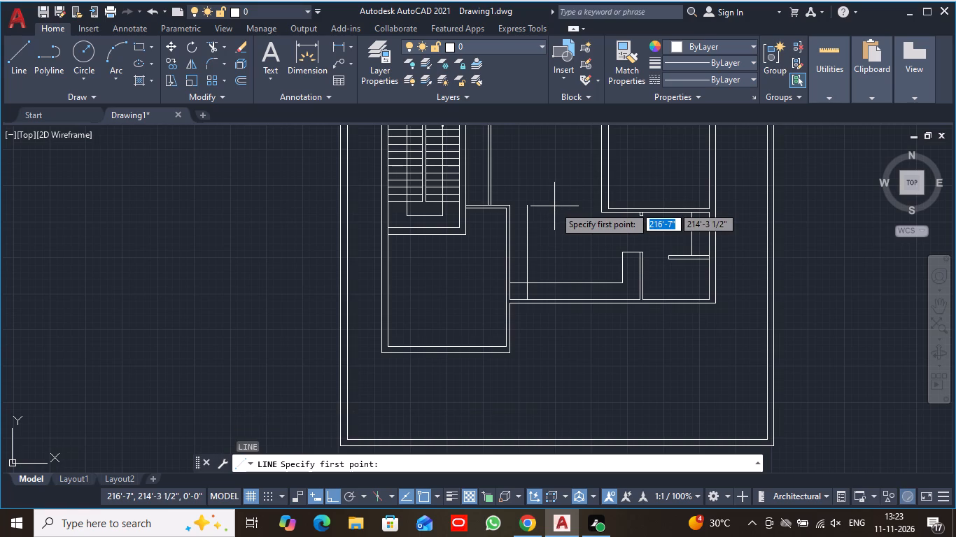
scroll(554, 206, up, 2)
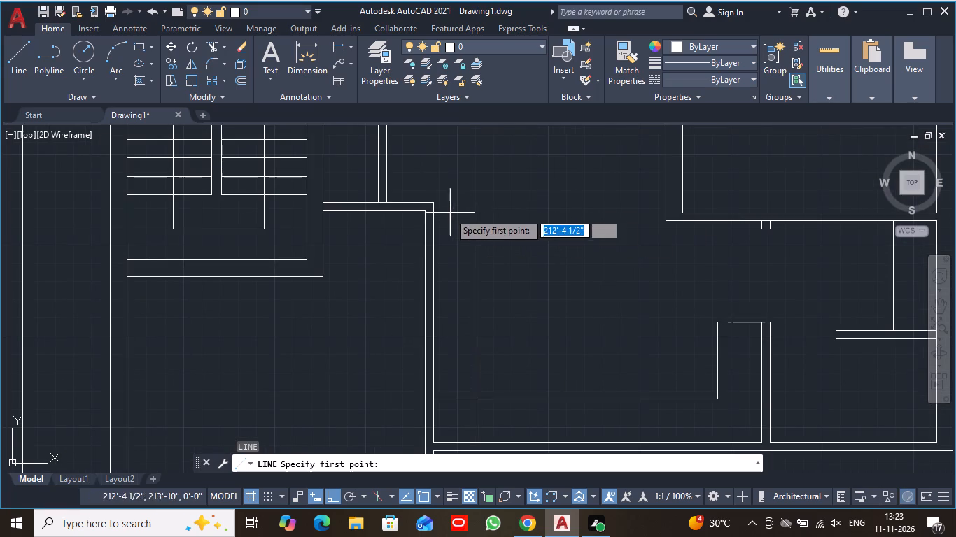
click(433, 203)
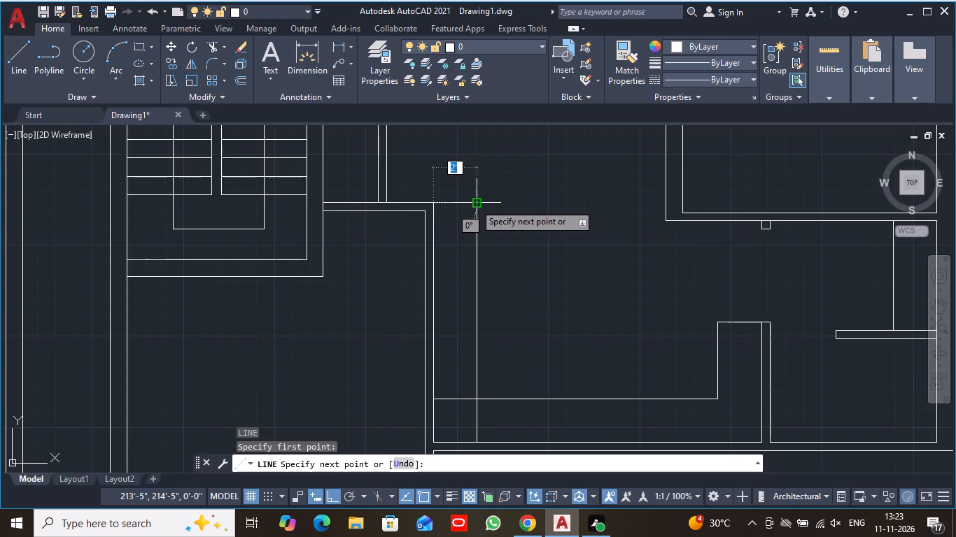
click(475, 203)
key(Escape)
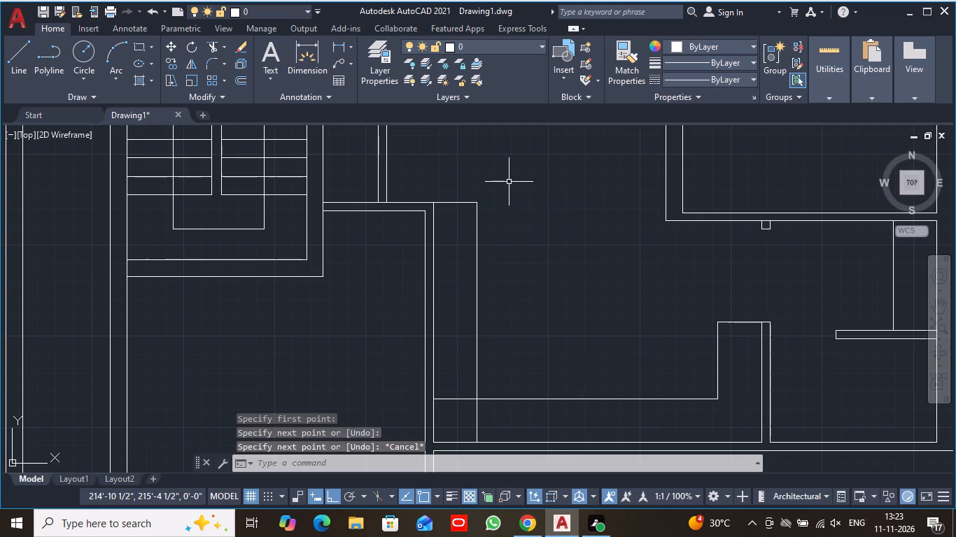
Trim the overlapping ends of the two 24" counter lines where they cross near the room's lower-left inner corner.
text(tr)
key(space)
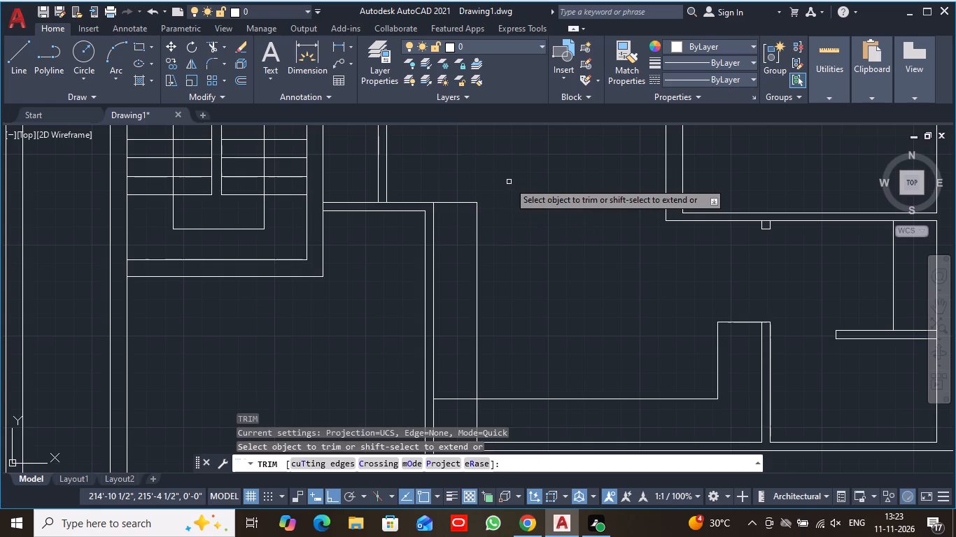
scroll(521, 254, down, 1)
middle_drag(505, 333, 502, 194)
scroll(501, 194, up, 1)
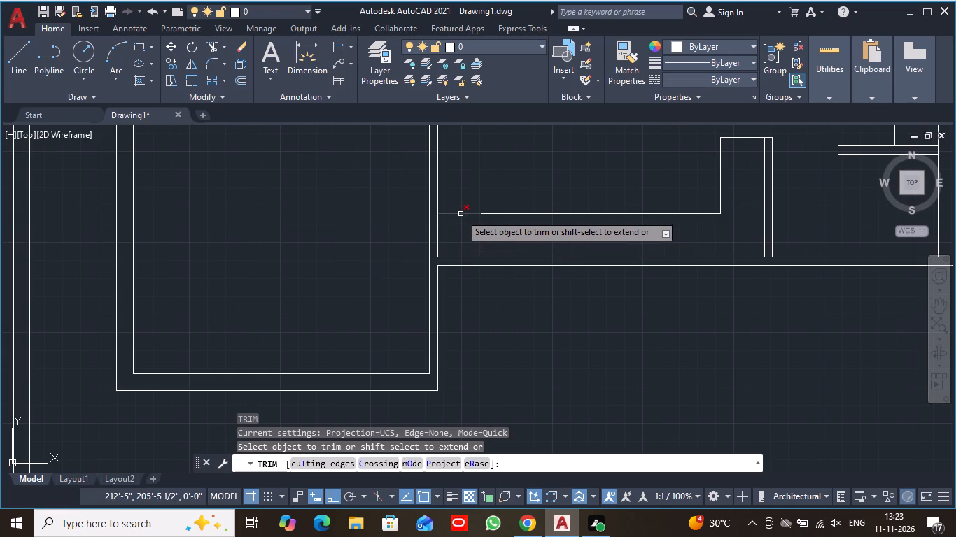
click(461, 213)
click(482, 233)
scroll(549, 131, down, 1)
middle_drag(549, 131, 547, 244)
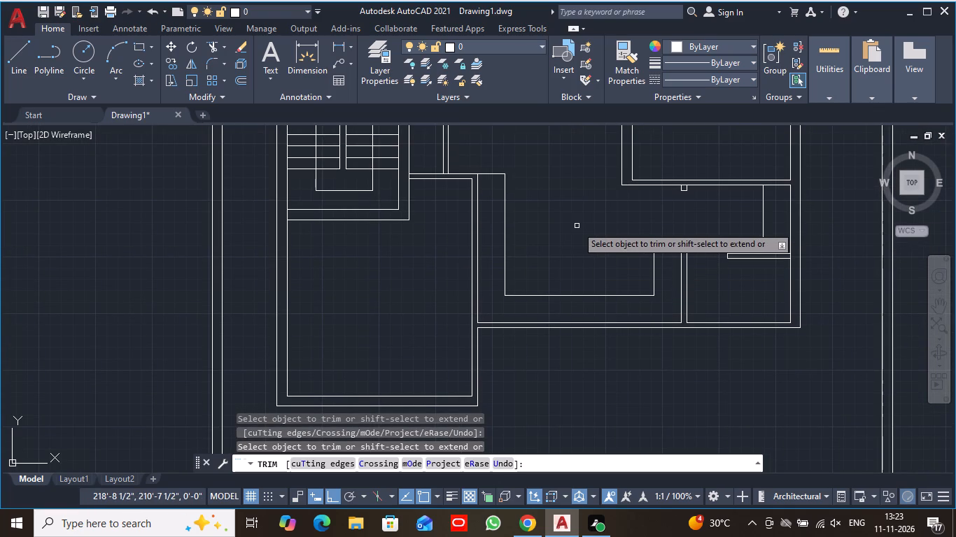
key(Escape)
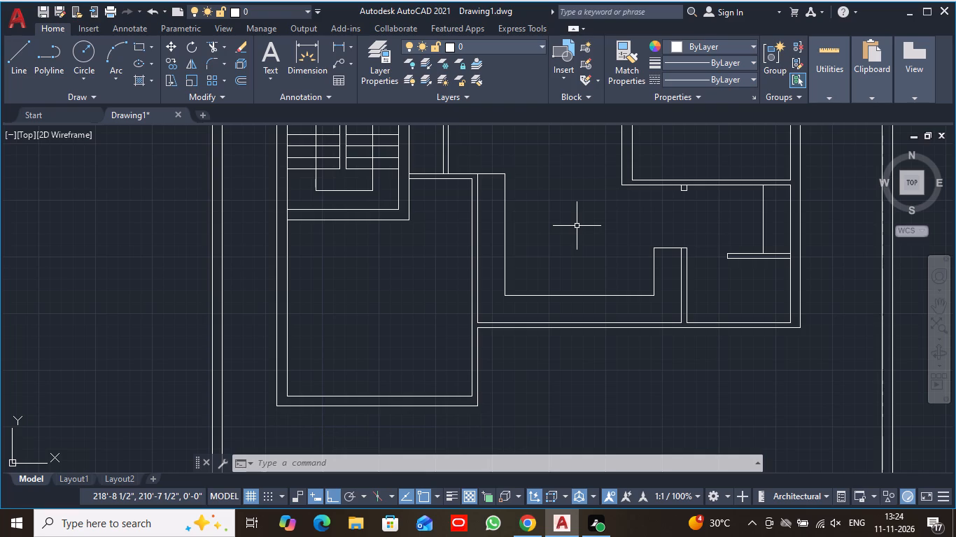
Draw a horizontal line about 7'-11" long to the right from the lower-left room's bottom-right outer corner.
scroll(577, 226, down, 2)
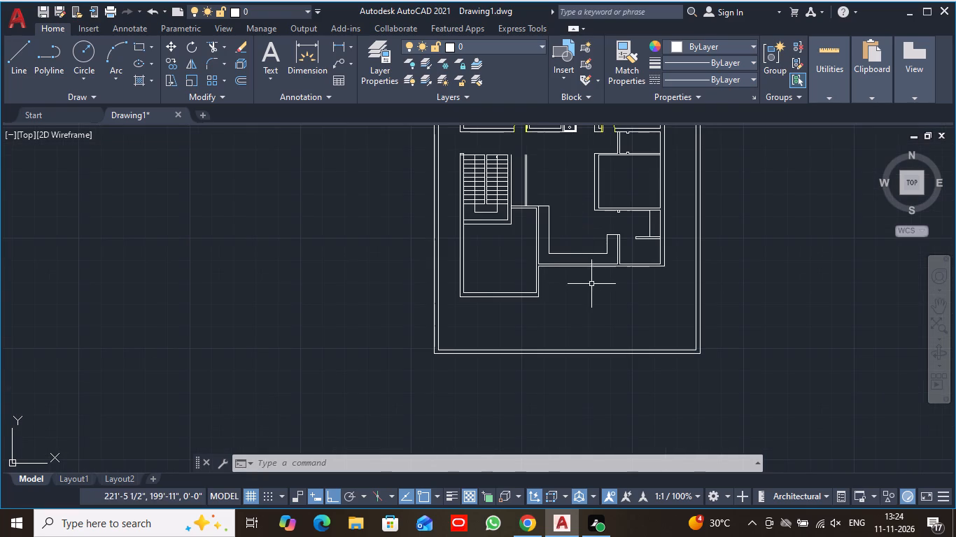
middle_drag(591, 293, 537, 396)
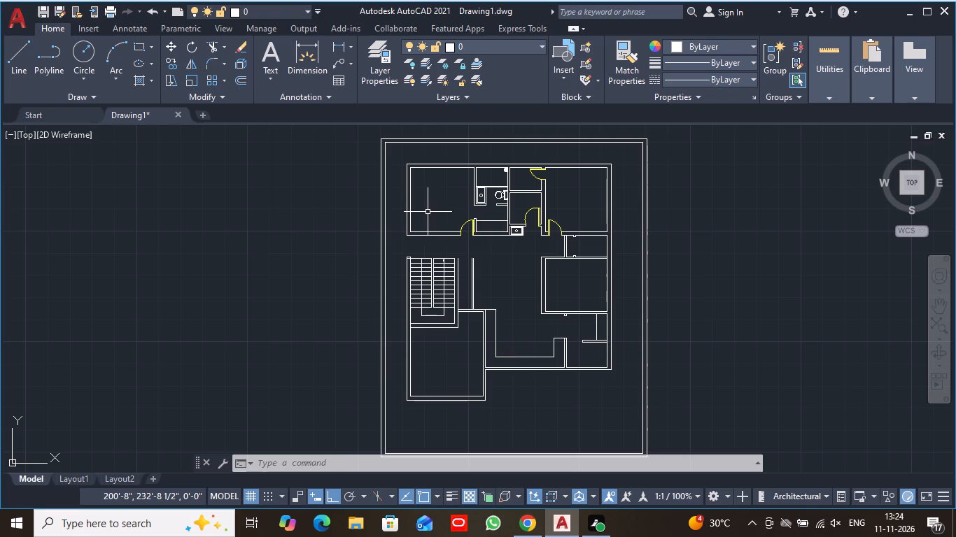
middle_drag(528, 388, 527, 380)
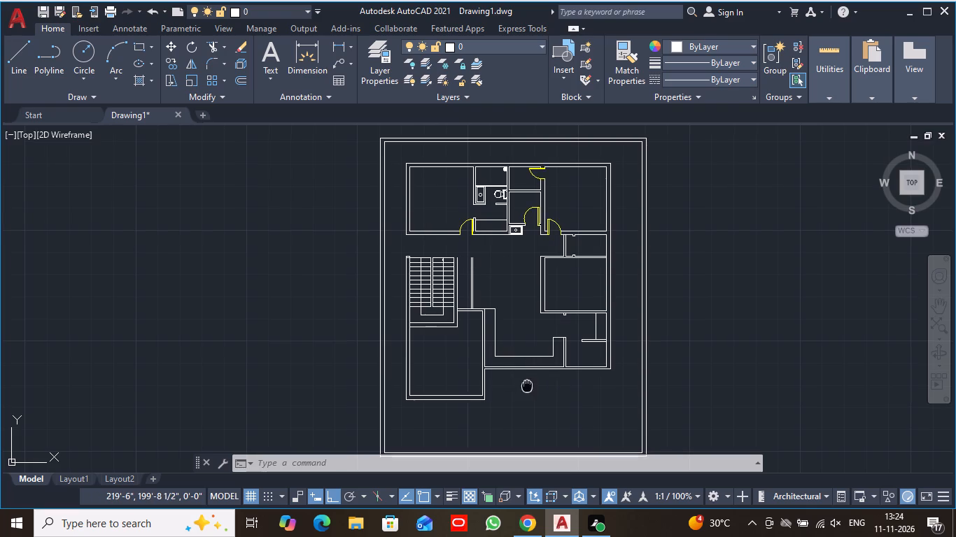
middle_drag(527, 380, 440, 231)
scroll(414, 251, up, 1)
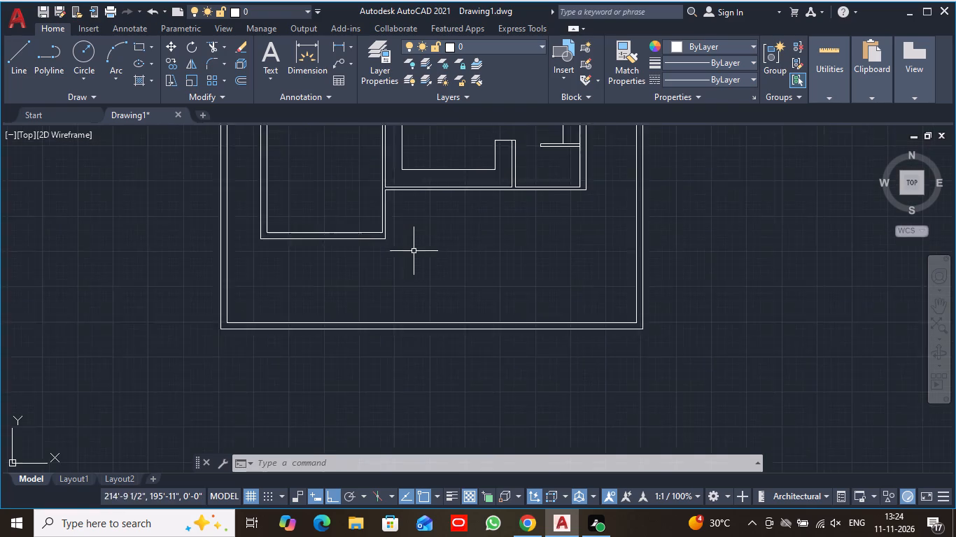
scroll(414, 251, up, 1)
middle_drag(445, 198, 435, 287)
scroll(435, 287, up, 1)
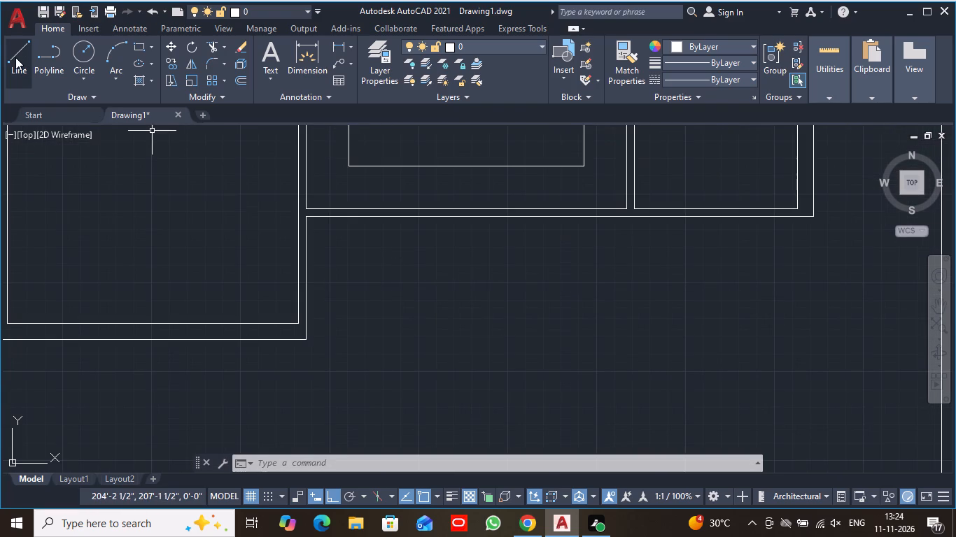
click(15, 57)
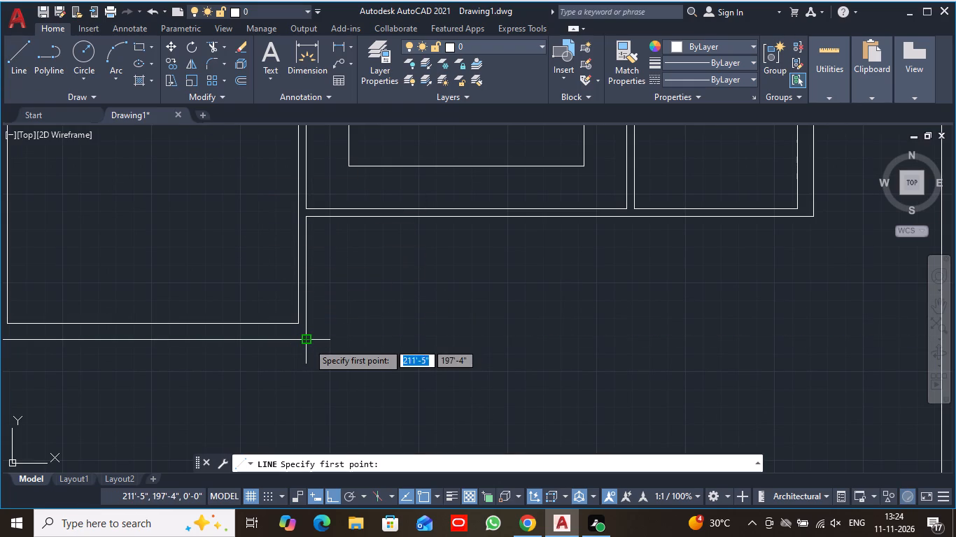
click(309, 342)
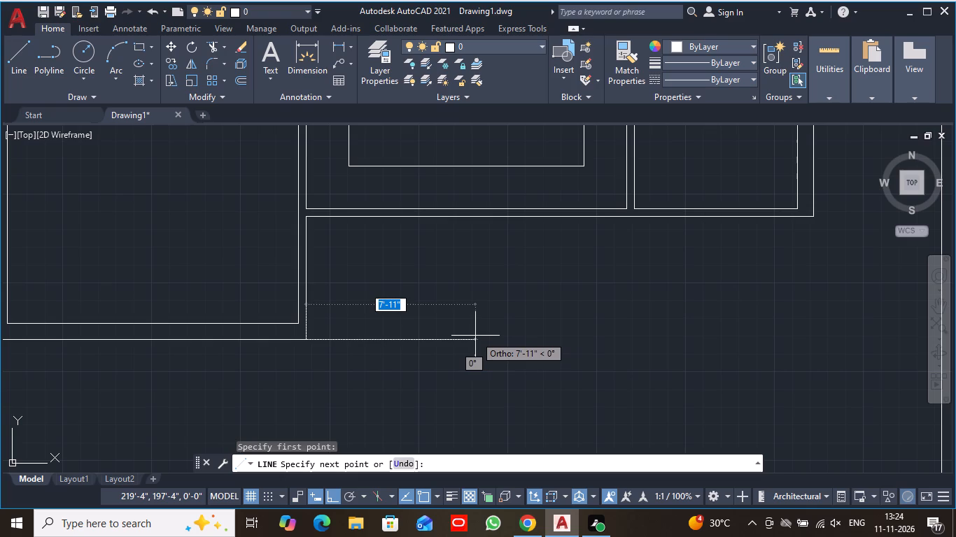
click(475, 336)
key(Escape)
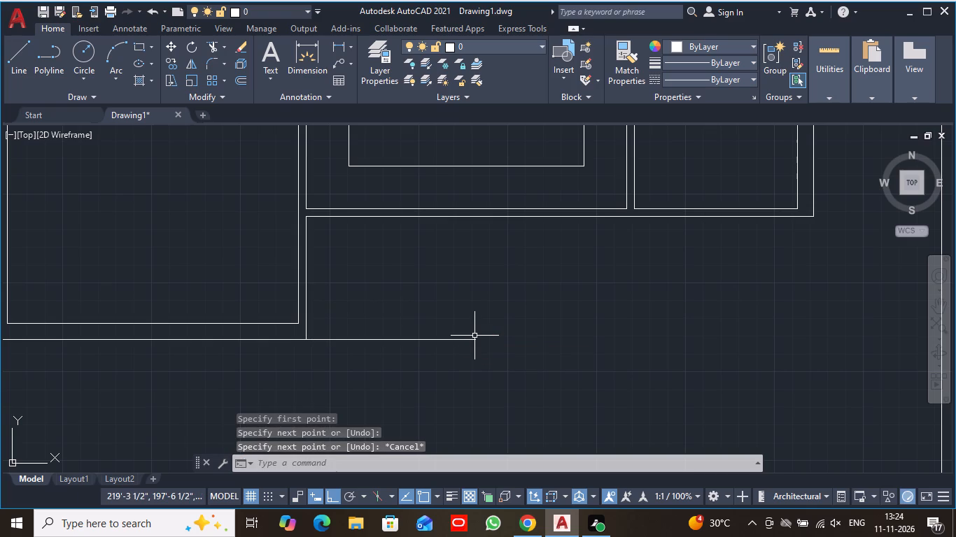
Offset the outer face of the lower-left room's right wall 36" to the right, below the main building wall.
scroll(325, 387, down, 1)
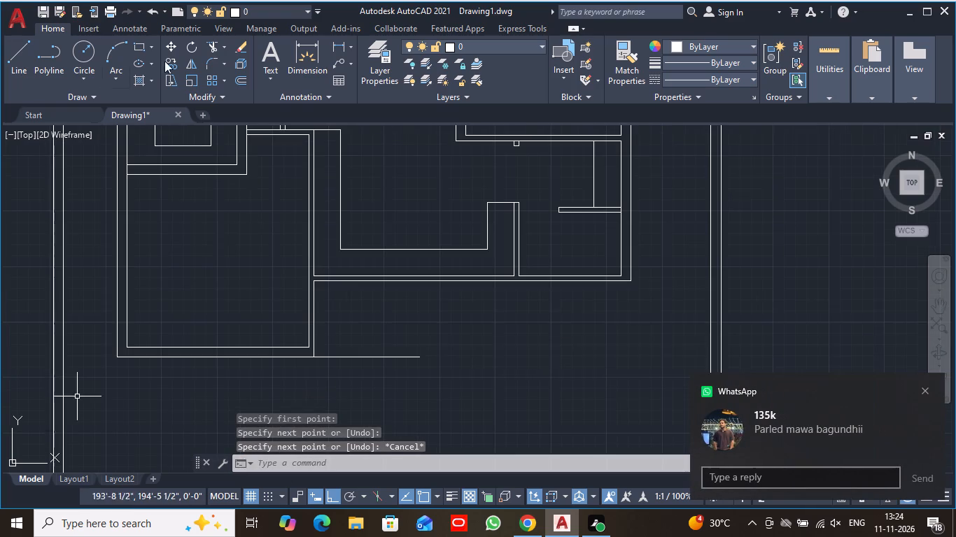
click(922, 390)
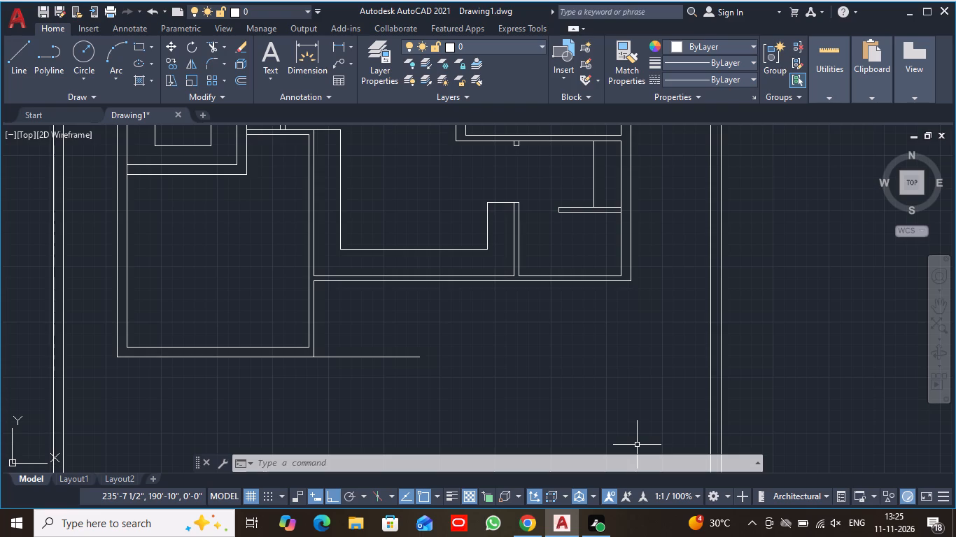
scroll(637, 445, up, 2)
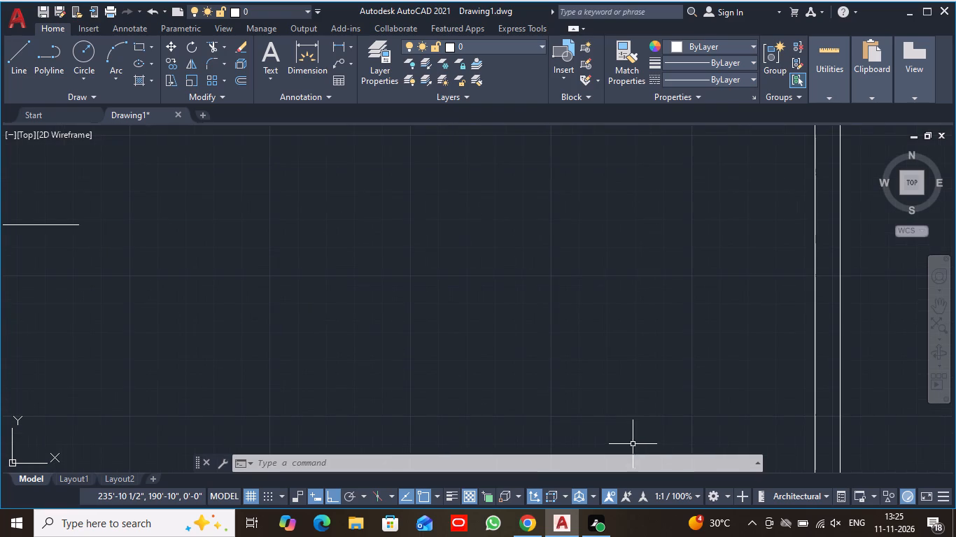
scroll(231, 294, down, 2)
middle_drag(195, 255, 386, 254)
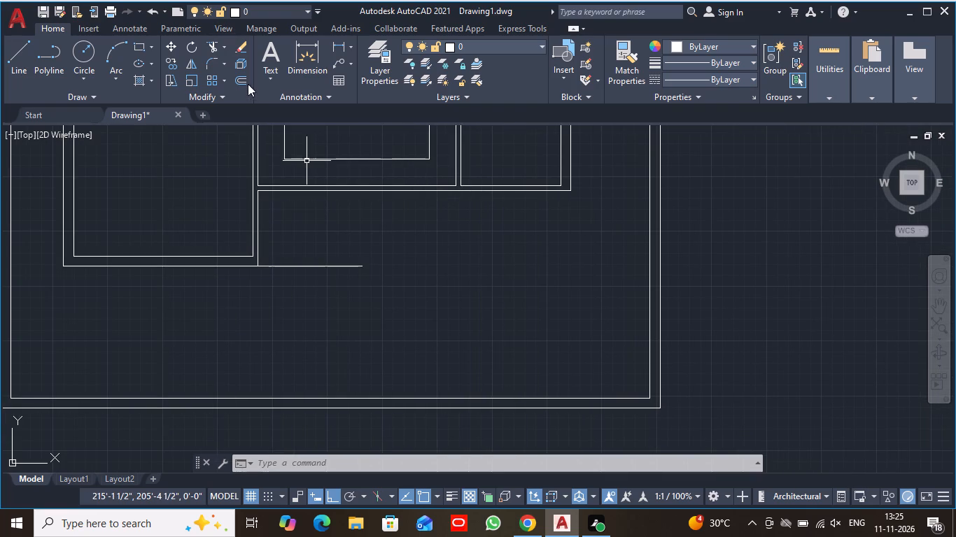
click(239, 79)
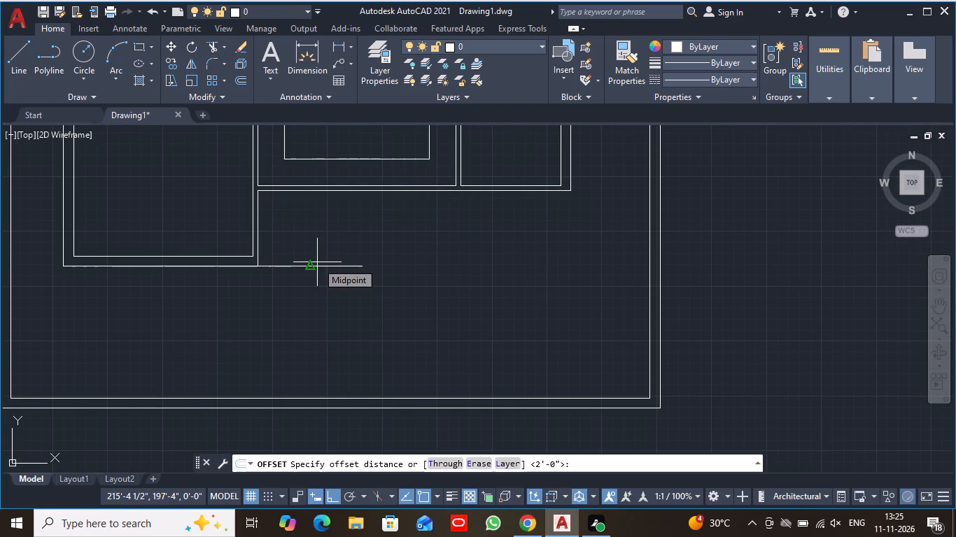
text(36)
key(shift+quotedbl)
key(Return)
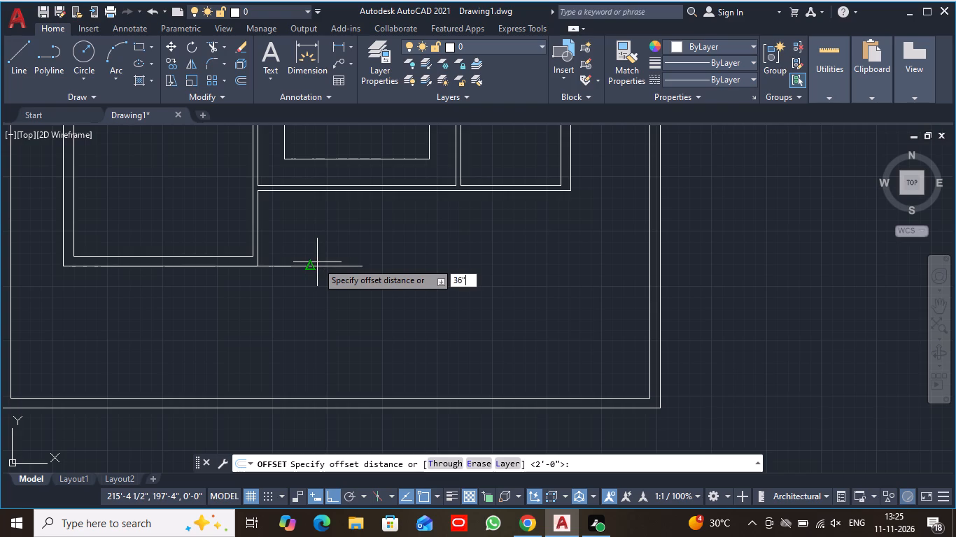
click(256, 223)
click(300, 229)
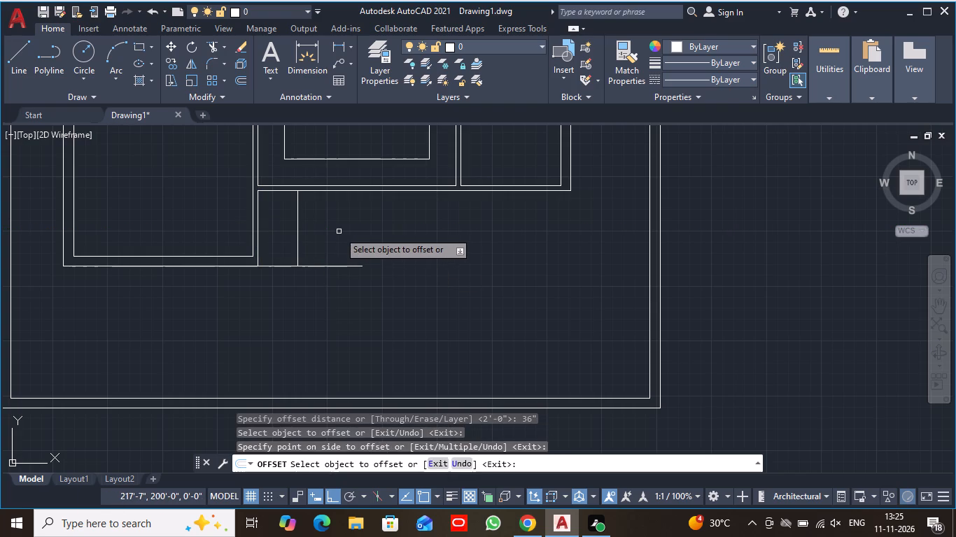
Offset the new 36" vertical line 12" to the right, and offset the resulting line another 12" to the right.
click(244, 81)
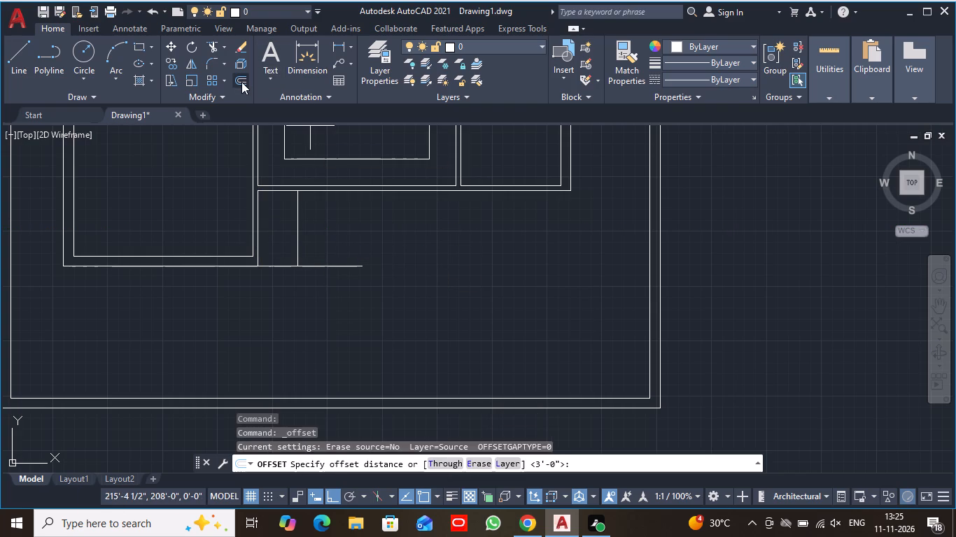
text(12)
key(shift+quotedbl)
key(Return)
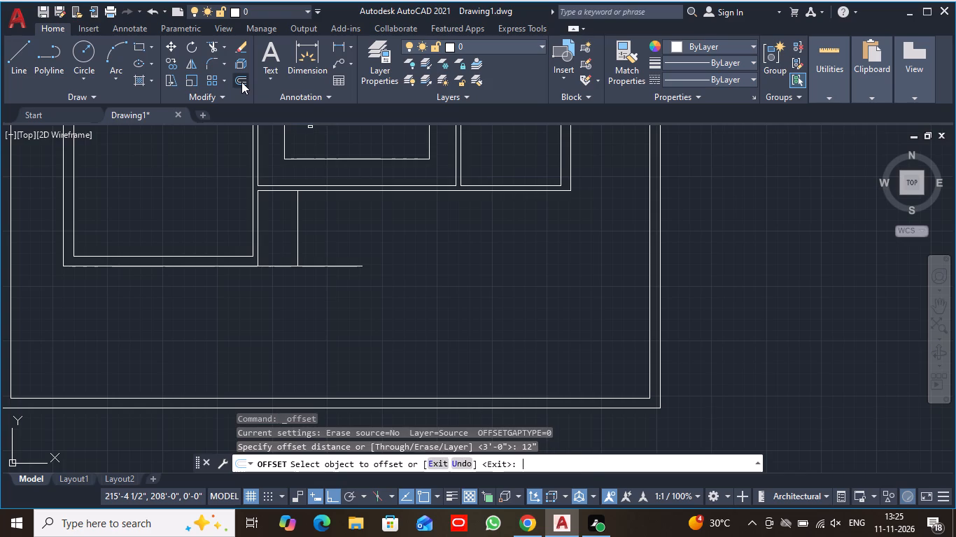
click(297, 227)
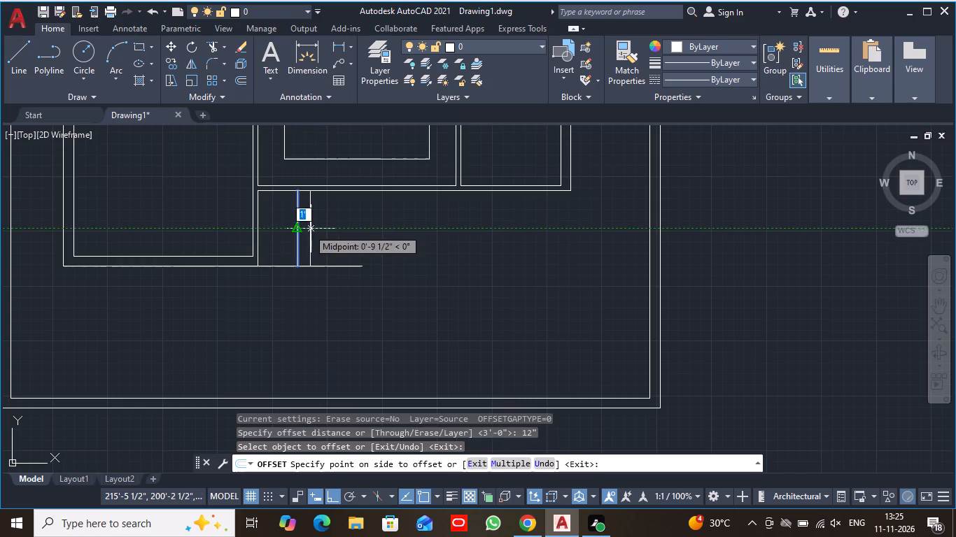
click(311, 229)
click(311, 231)
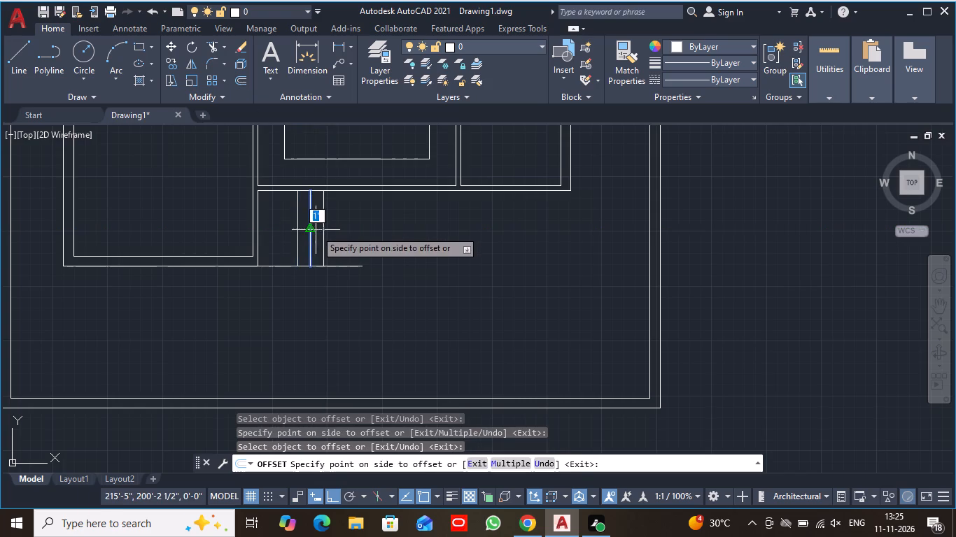
click(316, 230)
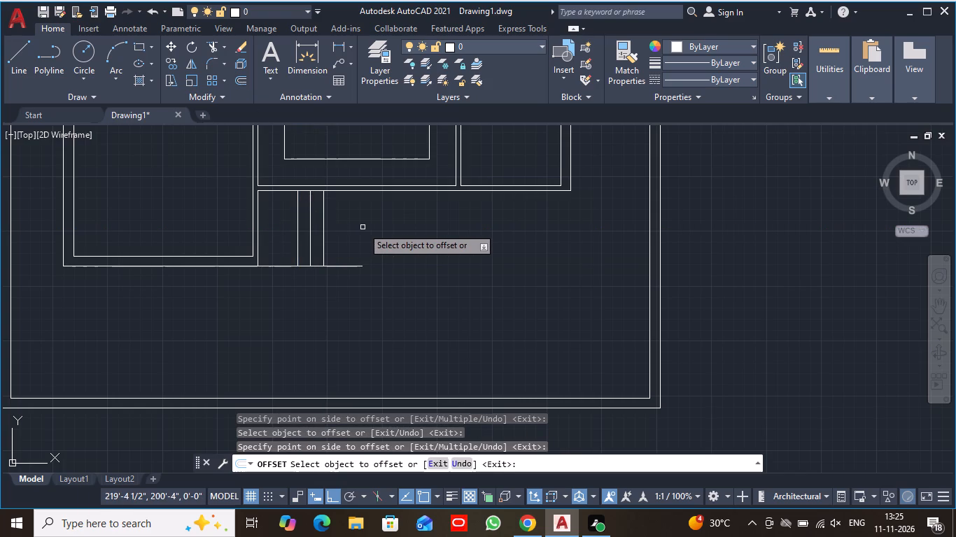
key(Escape)
Trim the bottom horizontal line's overhang beyond the rightmost 12" offset line.
text(tr)
key(space)
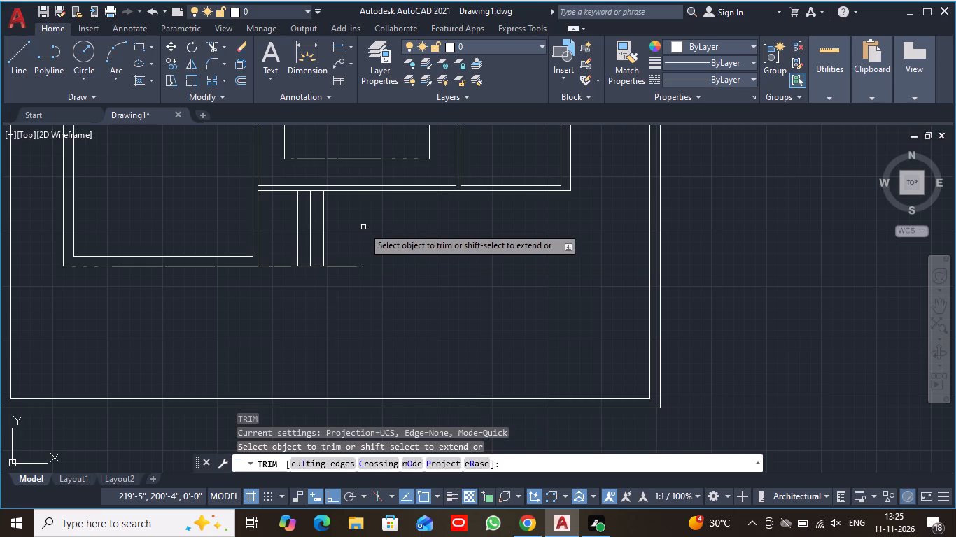
click(342, 266)
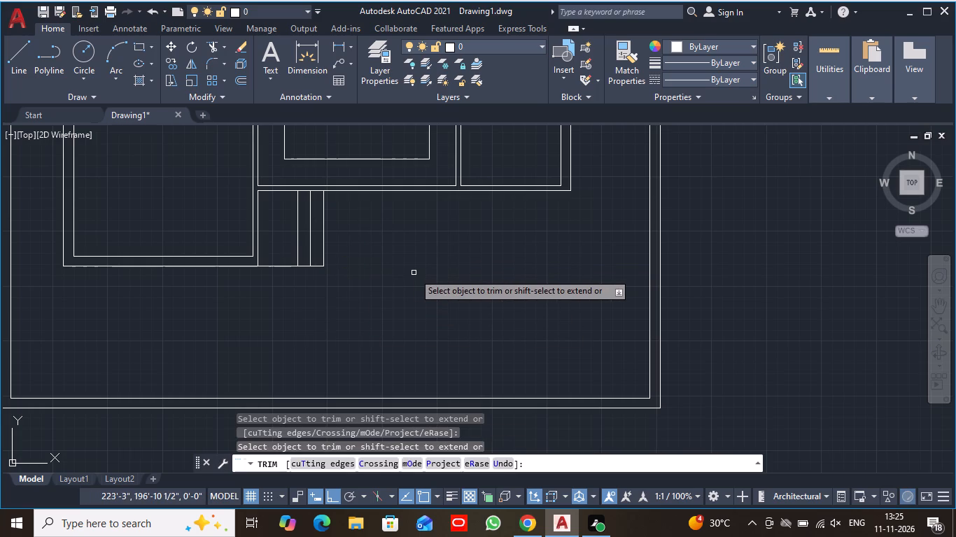
key(Escape)
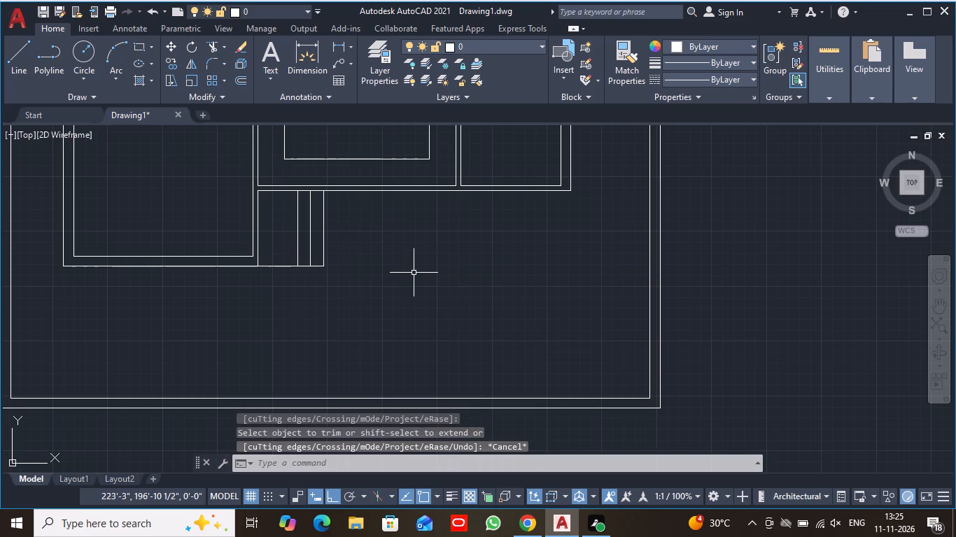
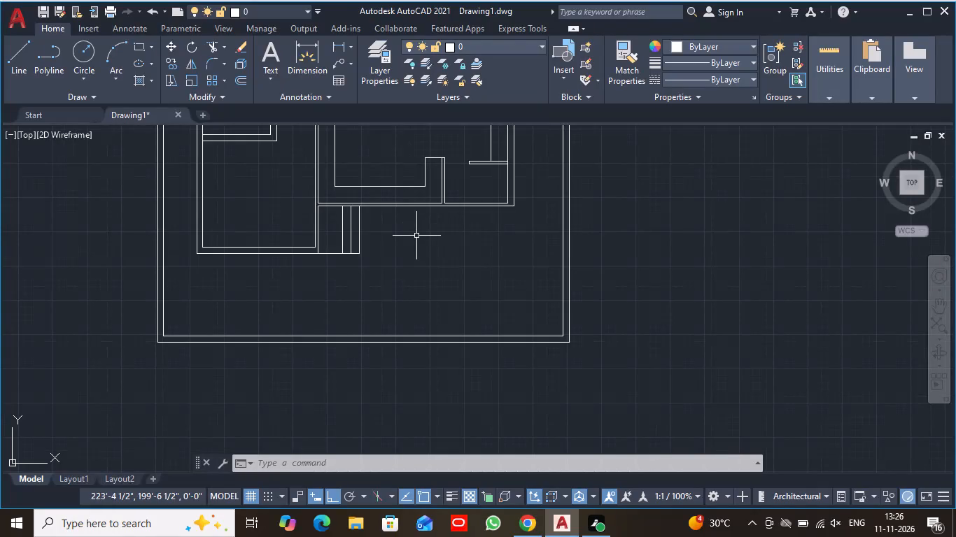
Trim away the two outer 12" step lines and the bottom line's overhang beyond the 36" landing line.
scroll(395, 255, up, 1)
middle_drag(393, 255, 551, 290)
scroll(516, 301, down, 1)
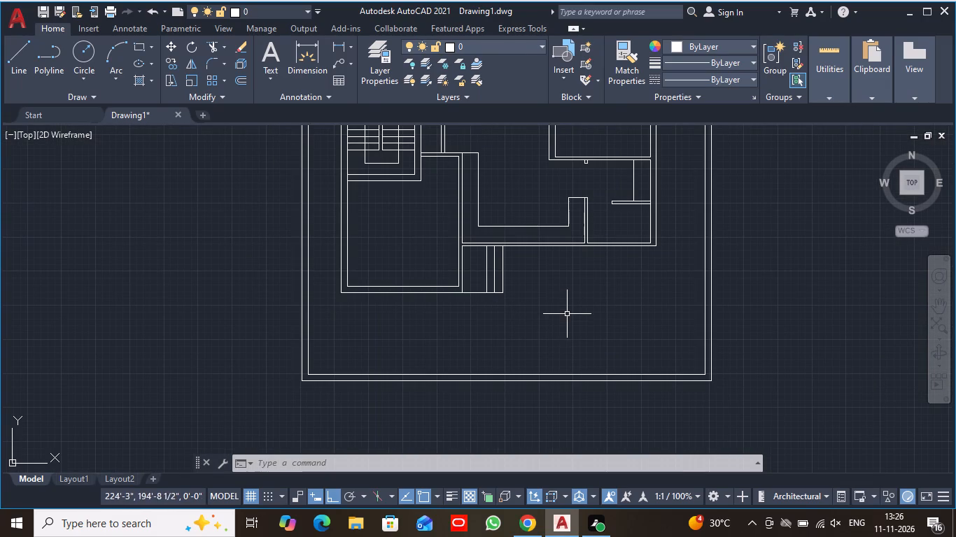
scroll(558, 308, down, 1)
middle_drag(558, 308, 549, 372)
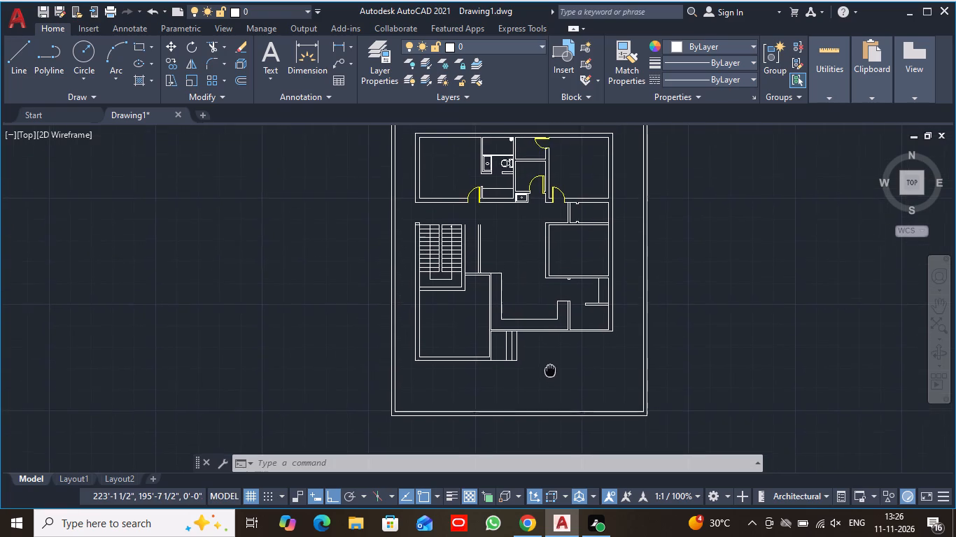
middle_drag(549, 372, 537, 401)
scroll(537, 401, down, 1)
scroll(537, 407, up, 4)
middle_drag(455, 380, 495, 365)
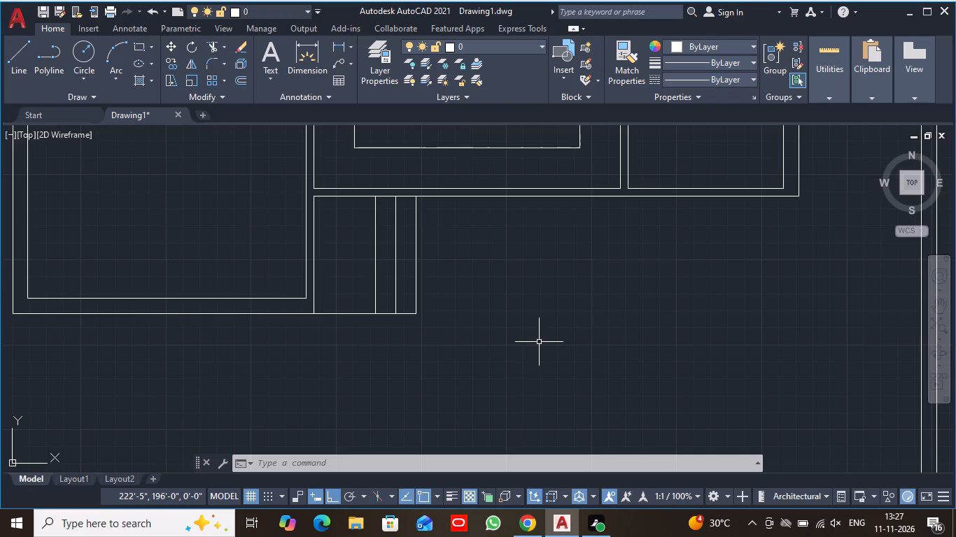
text(tr)
key(space)
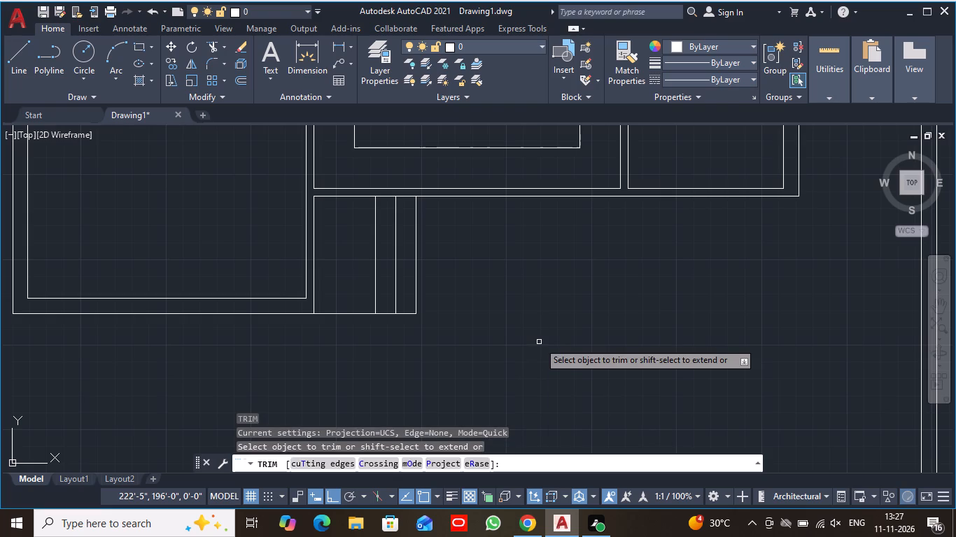
click(416, 271)
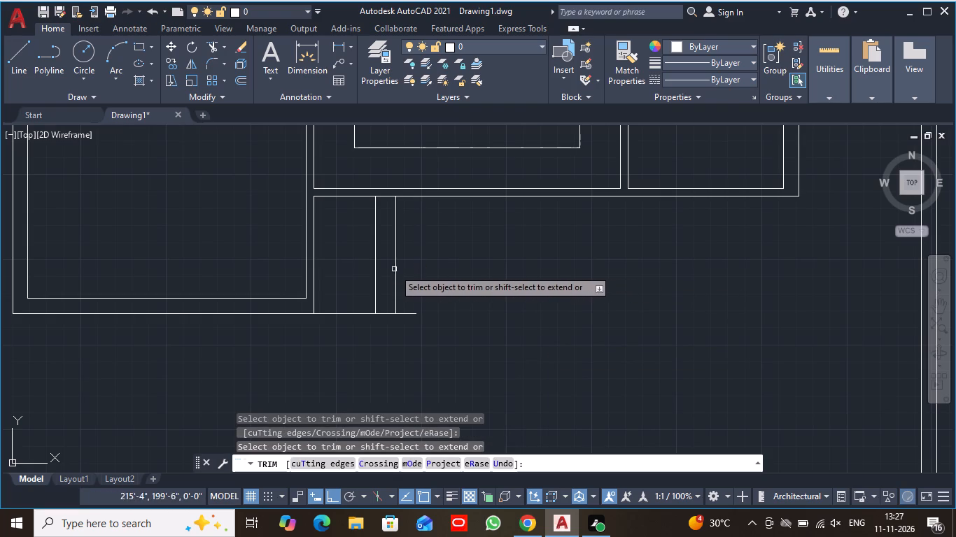
click(396, 268)
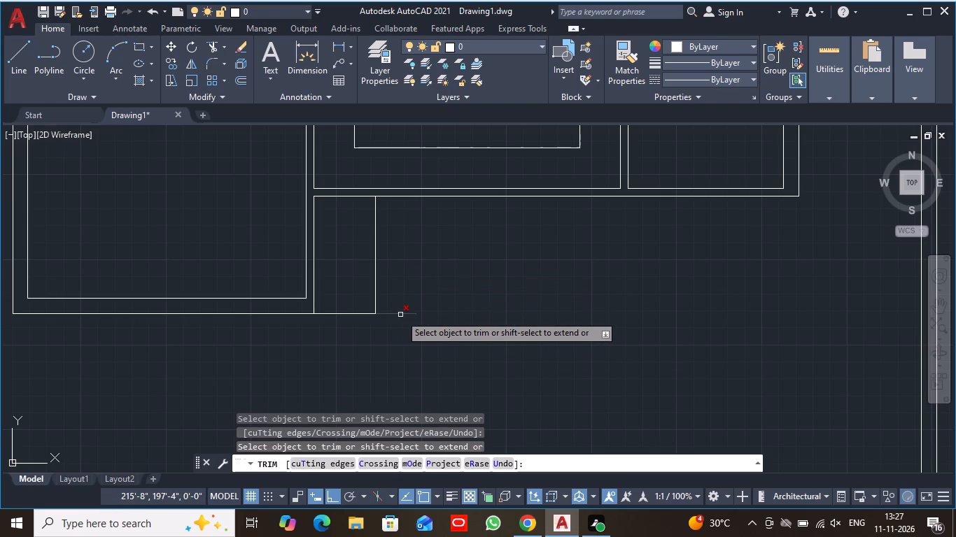
click(400, 315)
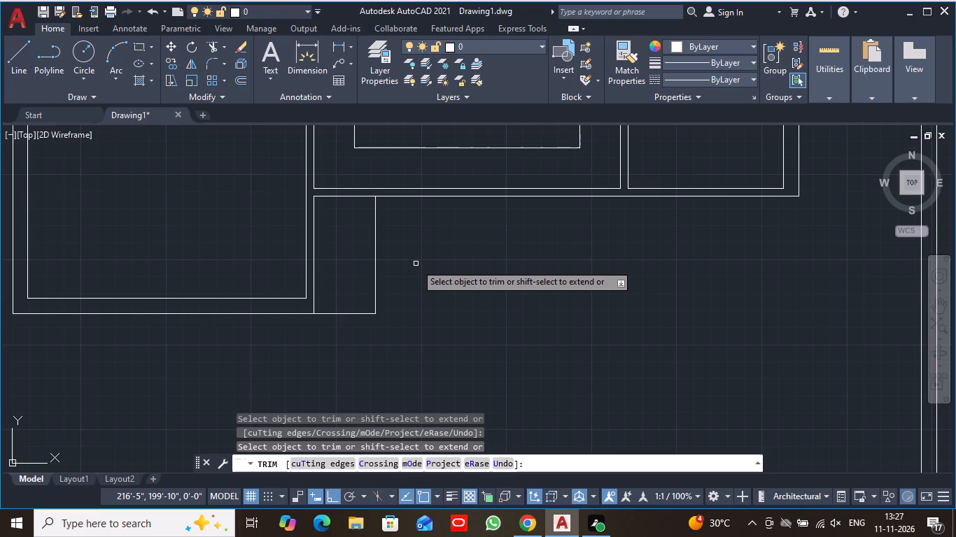
scroll(416, 264, down, 2)
key(Escape)
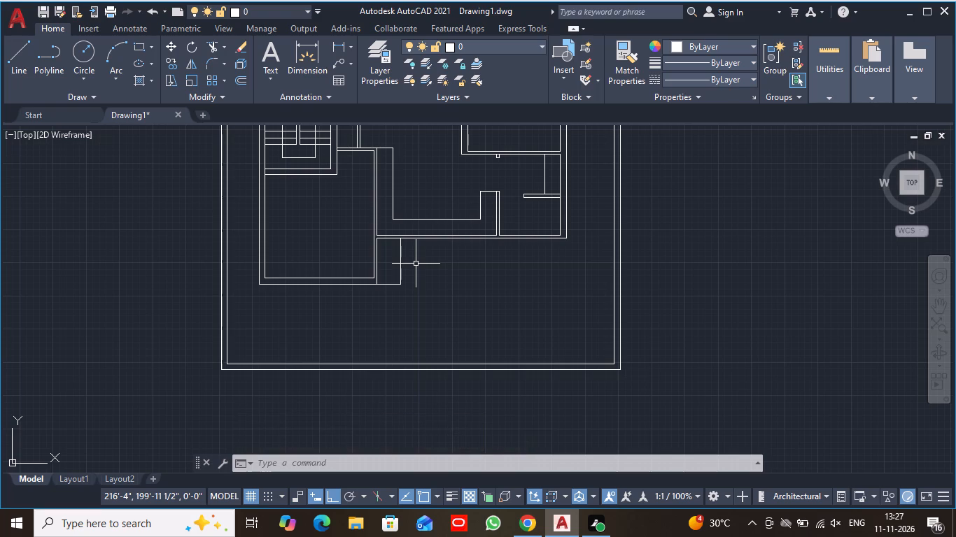
Join the landing's bottom line and its right vertical line into one polyline.
scroll(428, 304, down, 1)
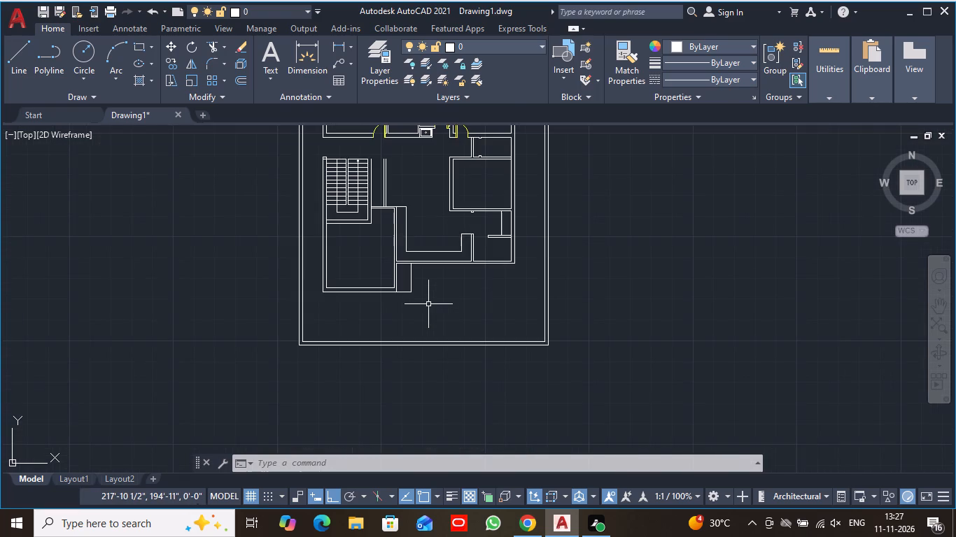
scroll(428, 304, up, 2)
middle_drag(417, 285, 419, 296)
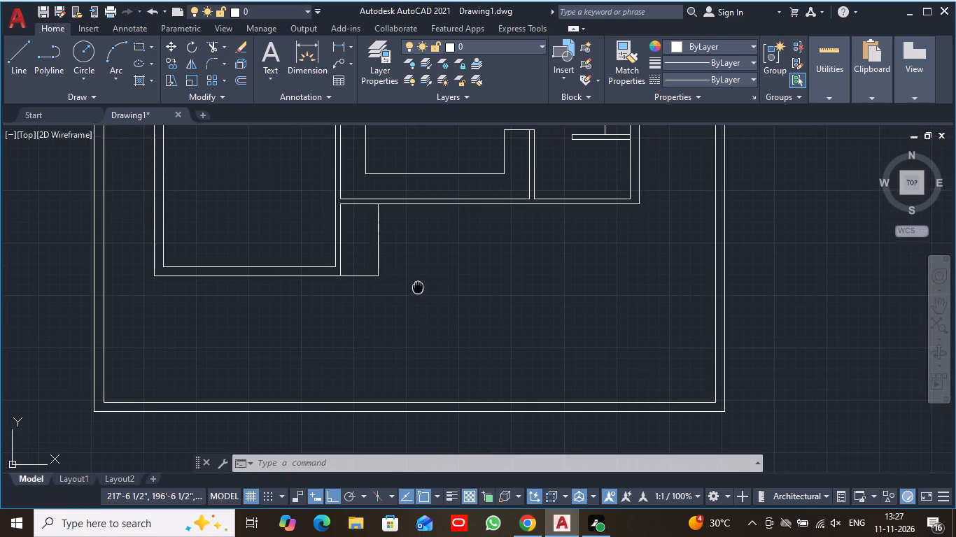
middle_drag(419, 296, 428, 370)
scroll(418, 380, up, 1)
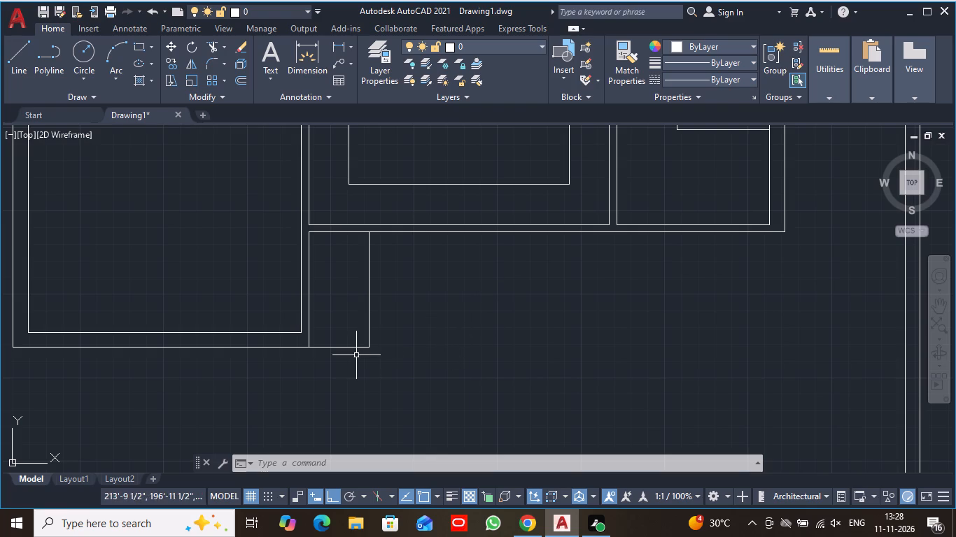
text(ji)
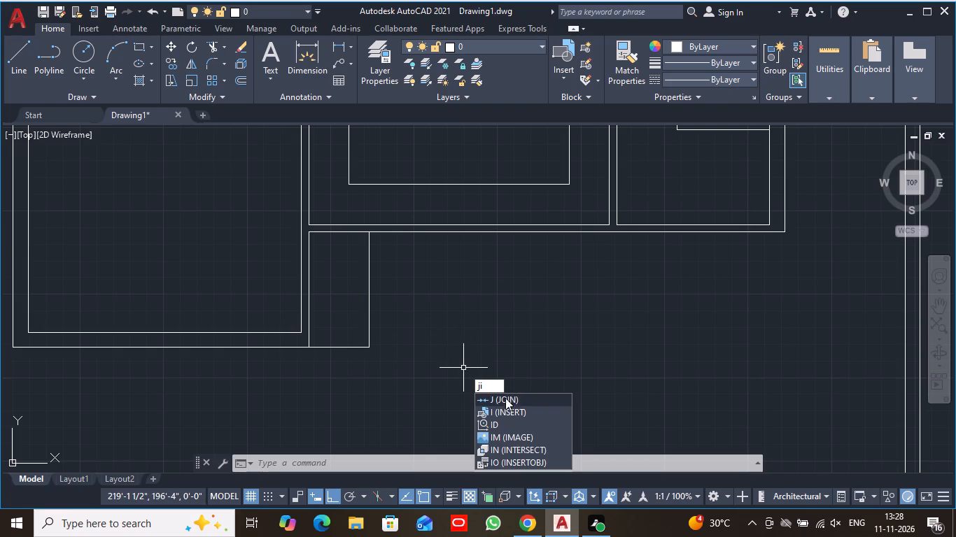
click(510, 401)
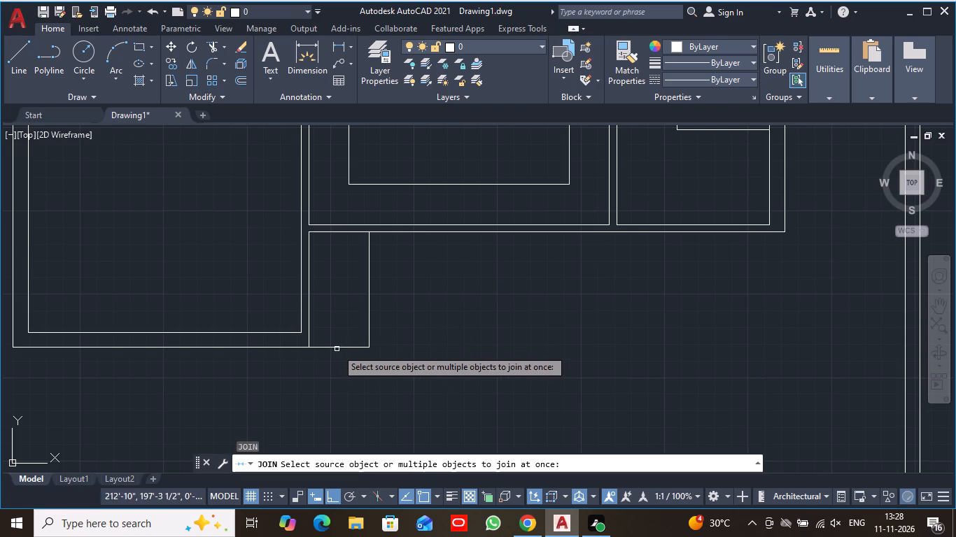
click(342, 347)
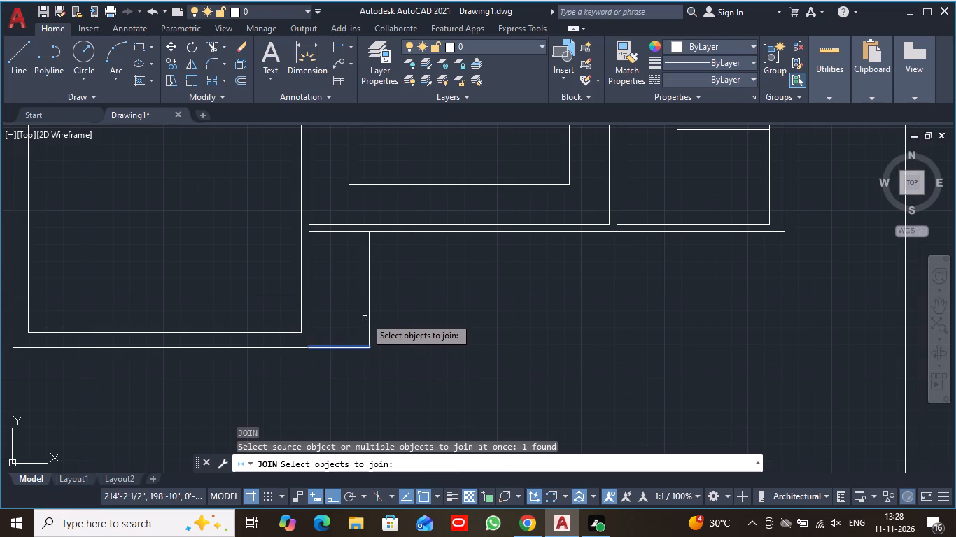
click(368, 315)
key(Return)
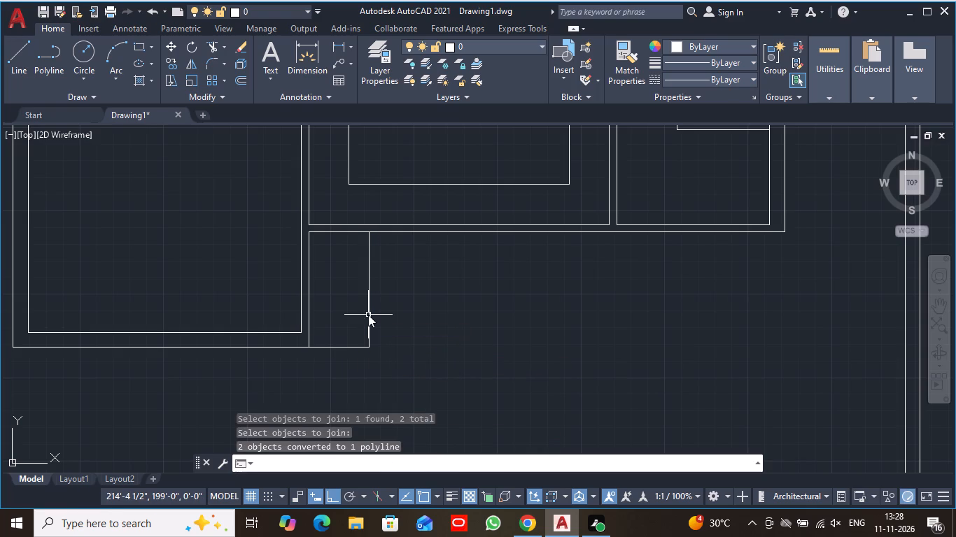
Offset the L-shaped landing polyline 1' outward, and offset the resulting polyline another 1' outward to form the steps.
click(241, 74)
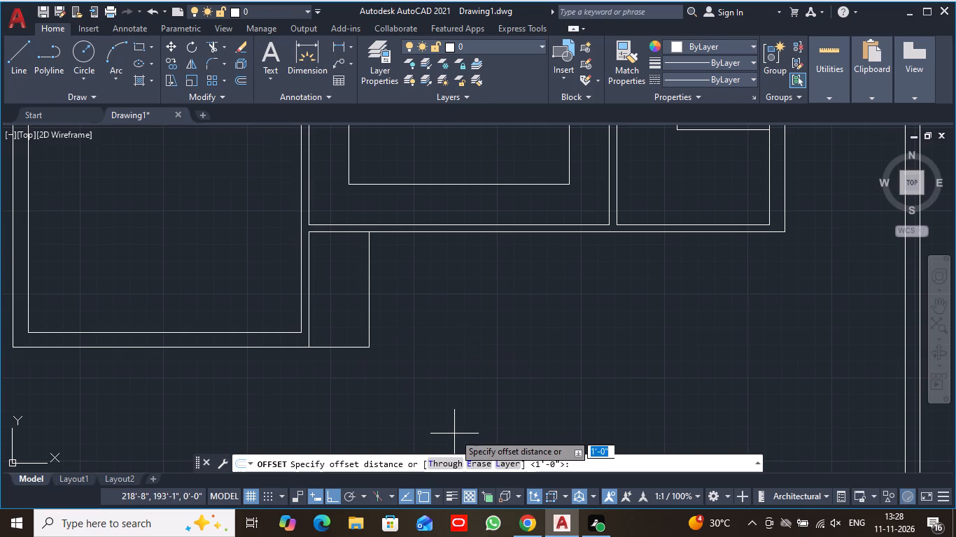
key(1)
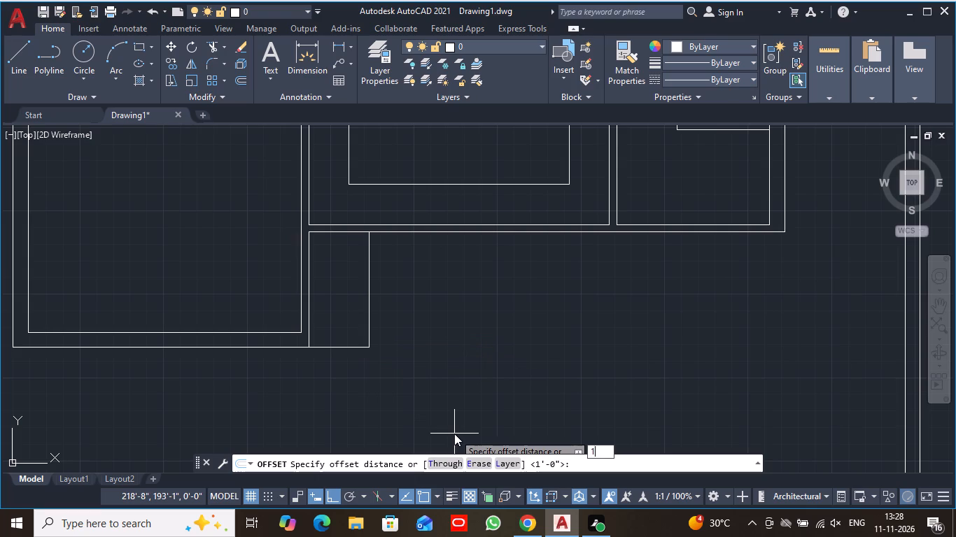
key(apostrophe)
key(Return)
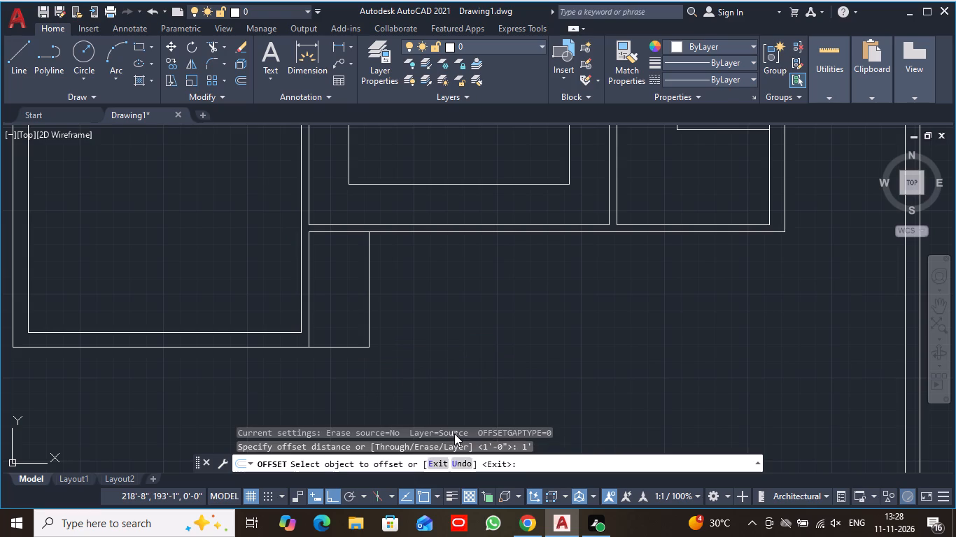
click(368, 301)
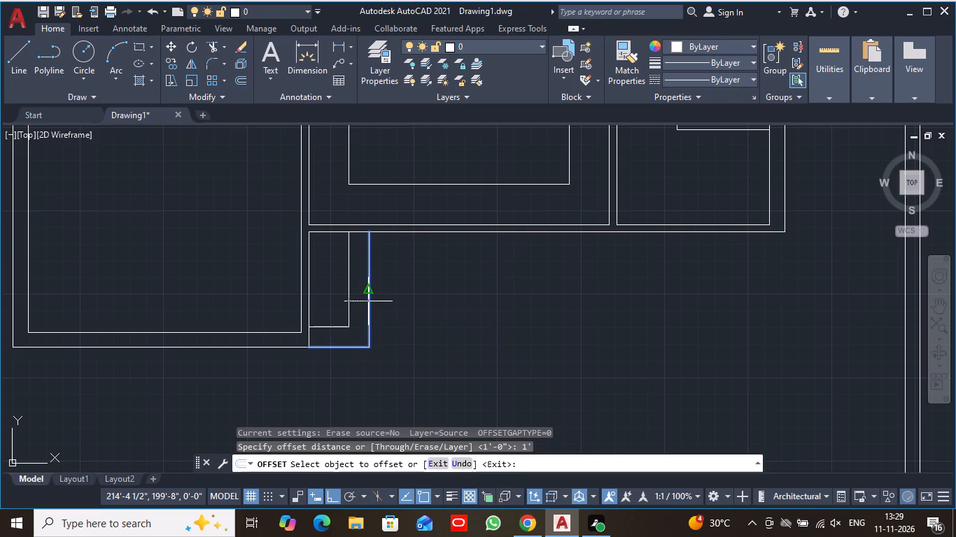
click(395, 312)
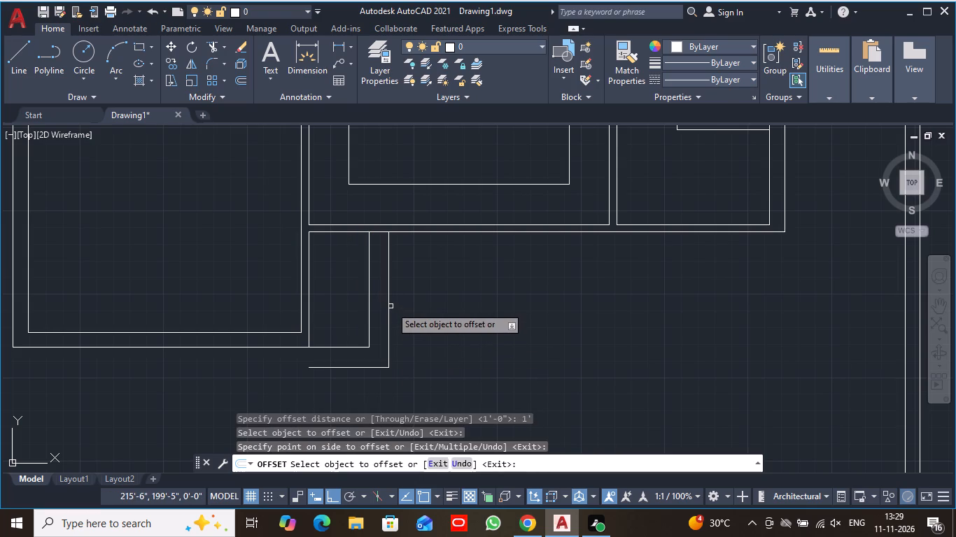
click(389, 301)
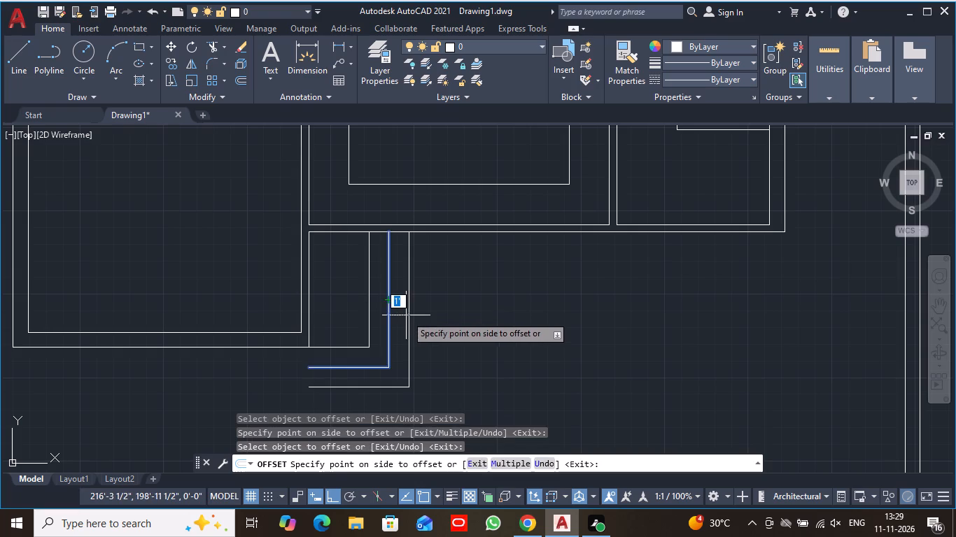
click(406, 315)
scroll(437, 305, down, 3)
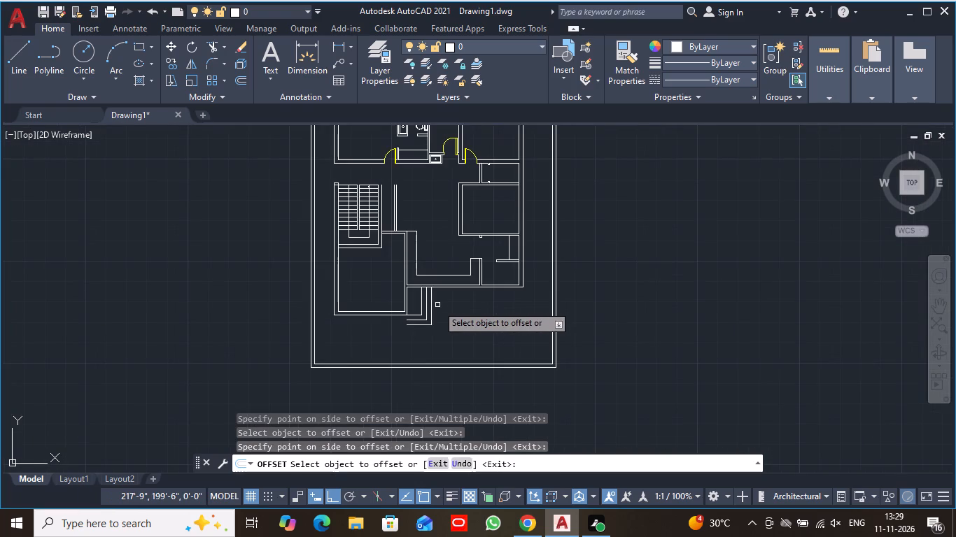
key(Escape)
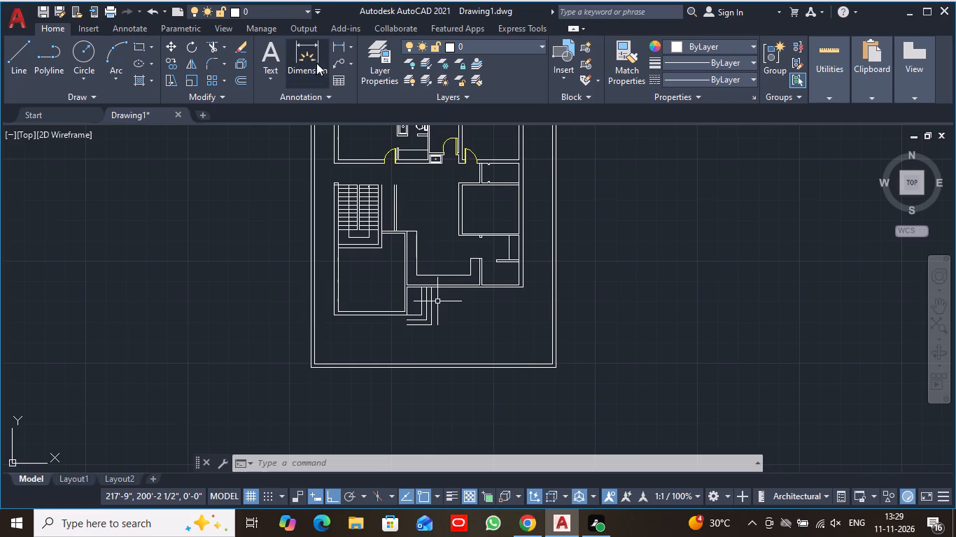
Draw a 2' vertical line from the lower-left room's bottom-right outer corner down to the outermost step's open end.
scroll(388, 351, up, 3)
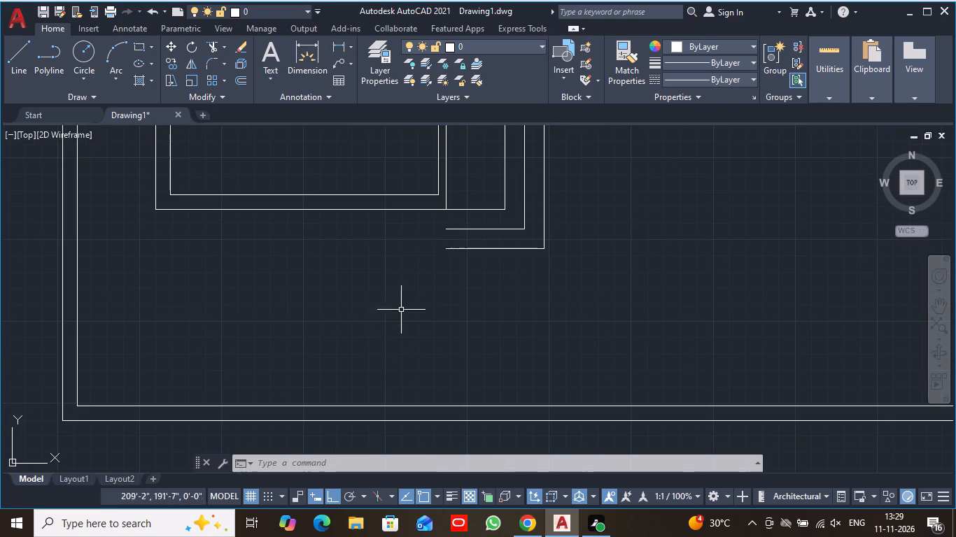
middle_drag(400, 290, 365, 340)
click(23, 56)
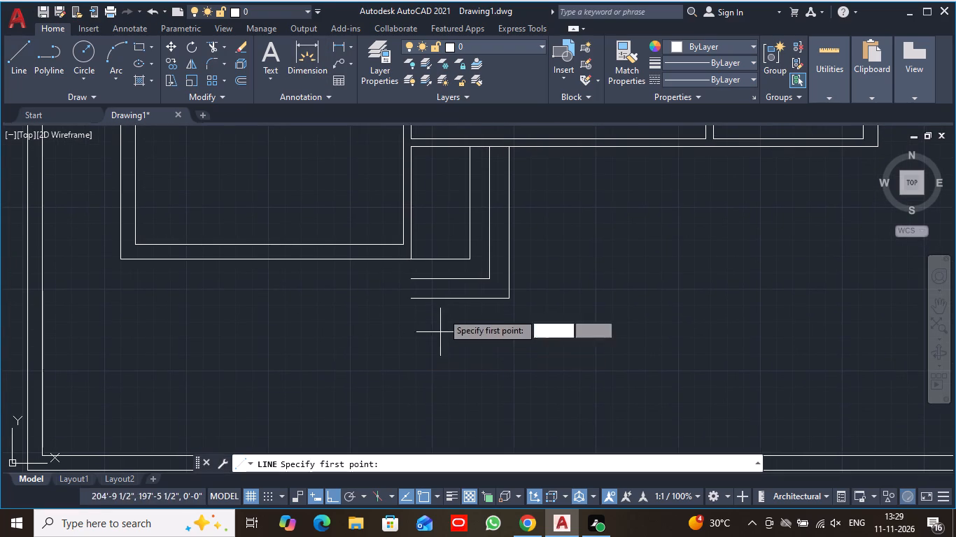
click(409, 259)
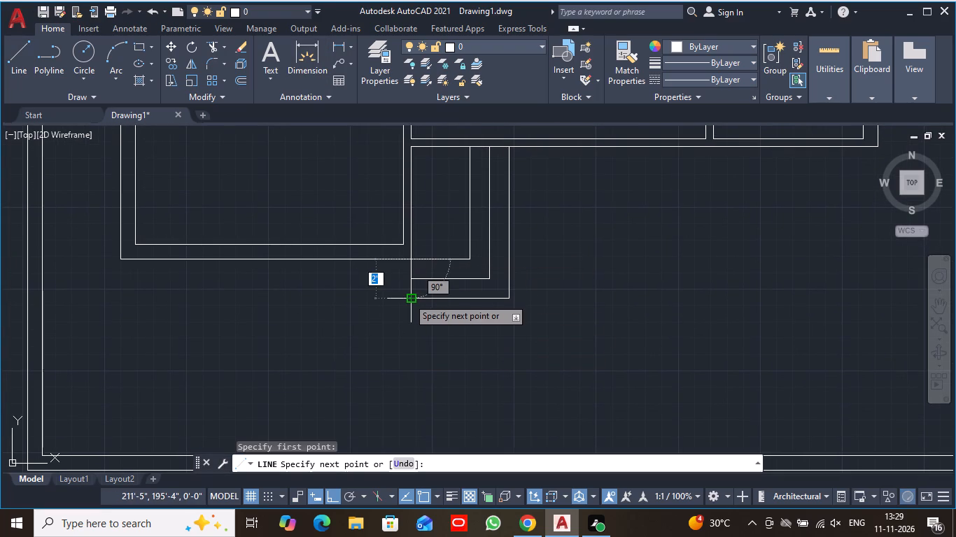
click(408, 298)
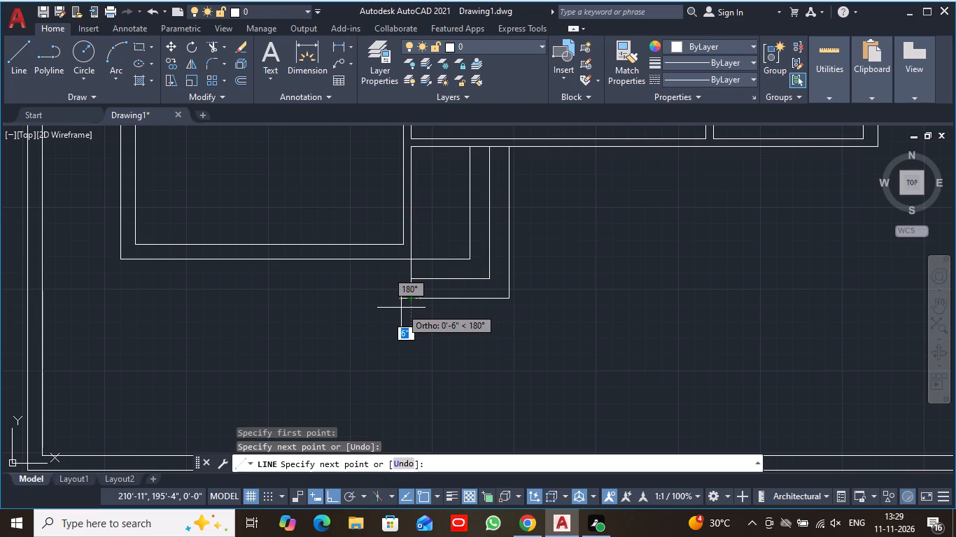
key(Escape)
scroll(401, 308, down, 1)
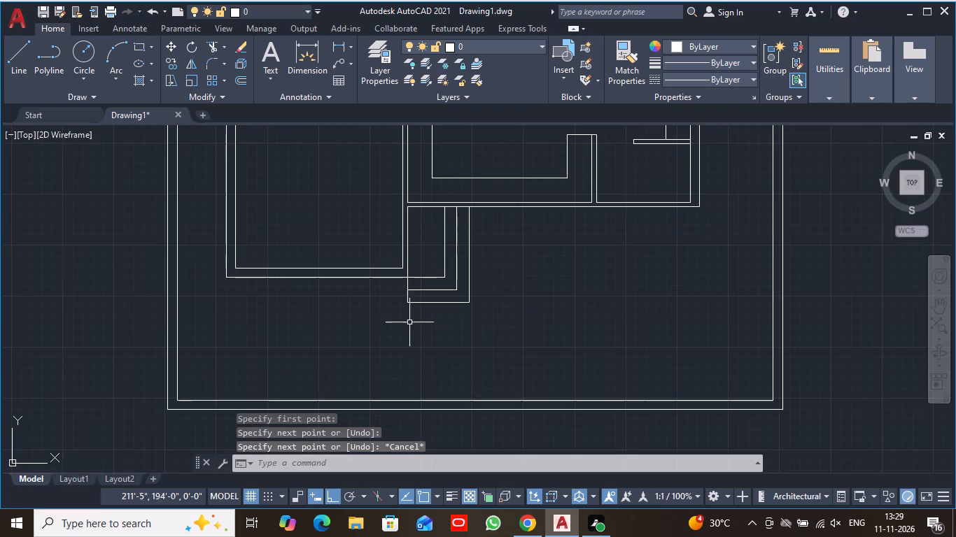
Draw a 4' vertical line from the staircase wall's top-left outer corner up to the upper-left room's bottom-left outer corner.
middle_drag(504, 306, 497, 372)
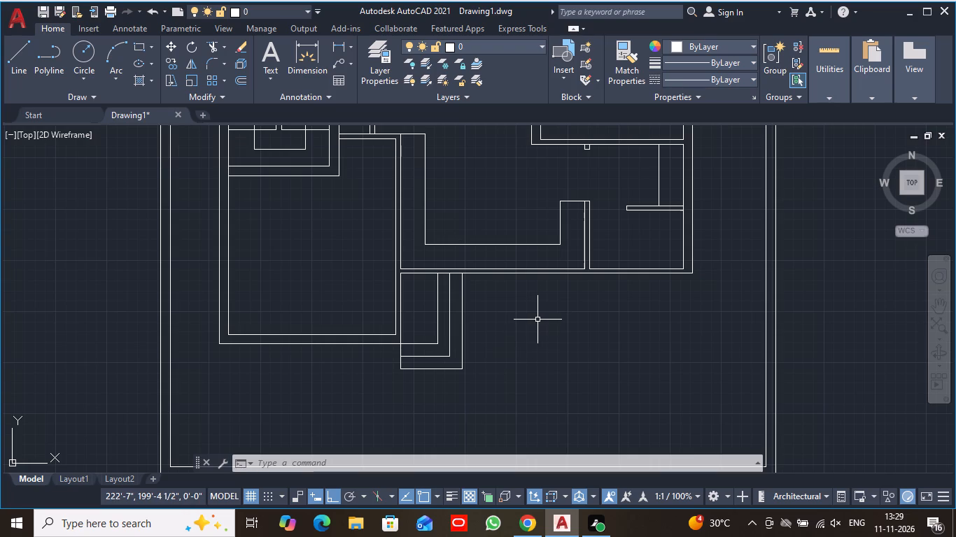
scroll(537, 320, down, 3)
scroll(476, 241, up, 4)
middle_drag(449, 236, 454, 274)
click(14, 52)
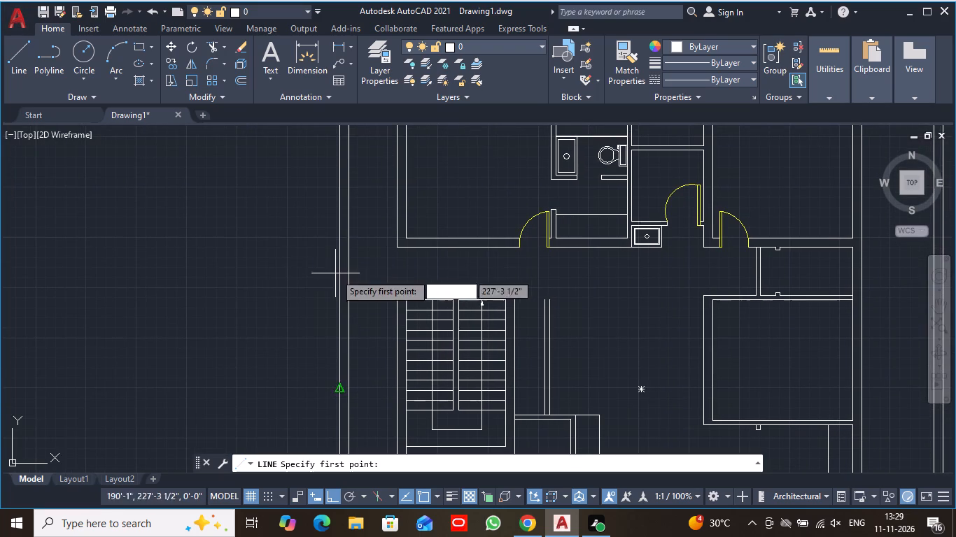
scroll(351, 264, up, 4)
scroll(449, 279, down, 3)
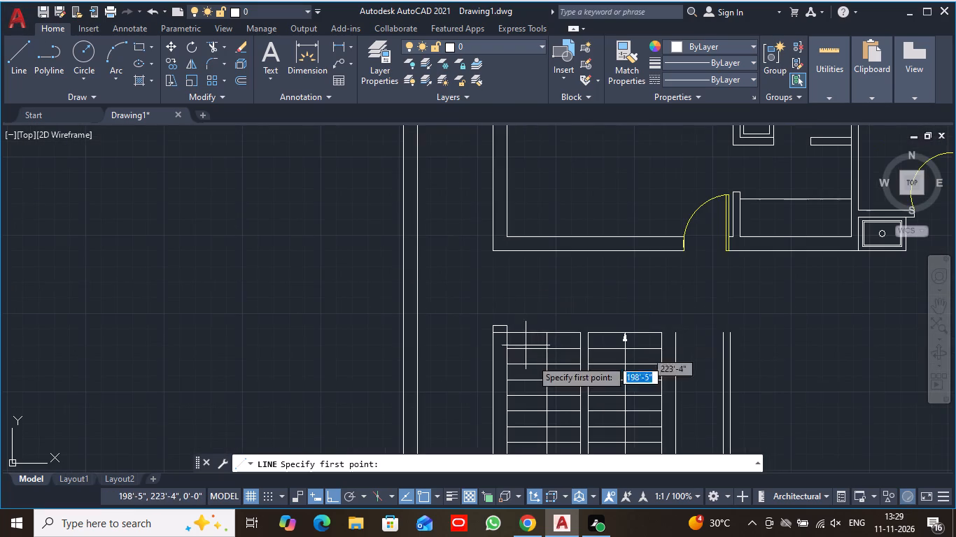
click(495, 328)
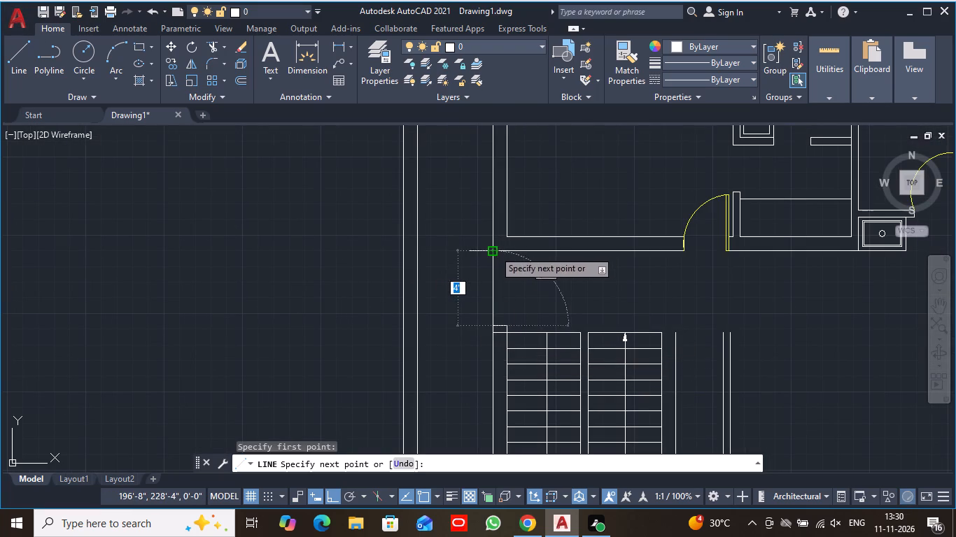
click(491, 252)
key(Escape)
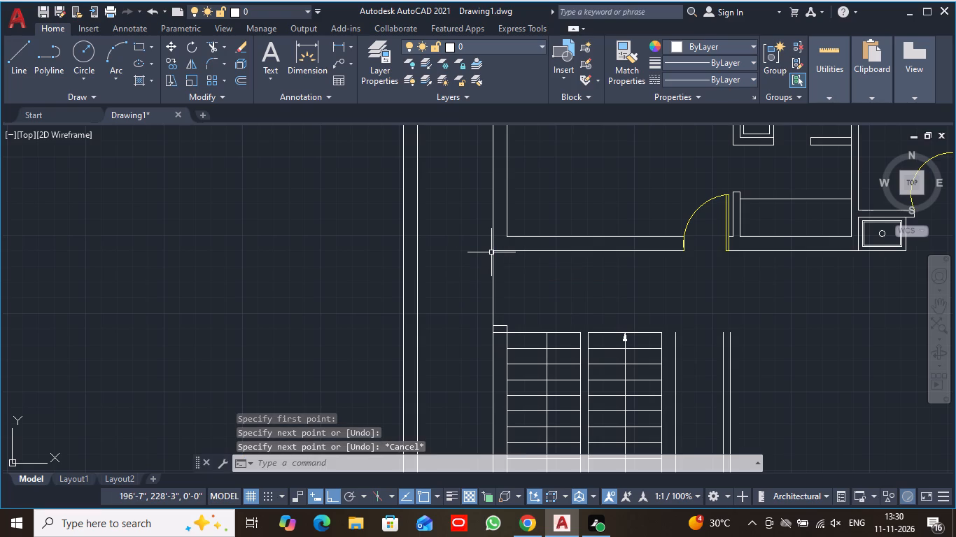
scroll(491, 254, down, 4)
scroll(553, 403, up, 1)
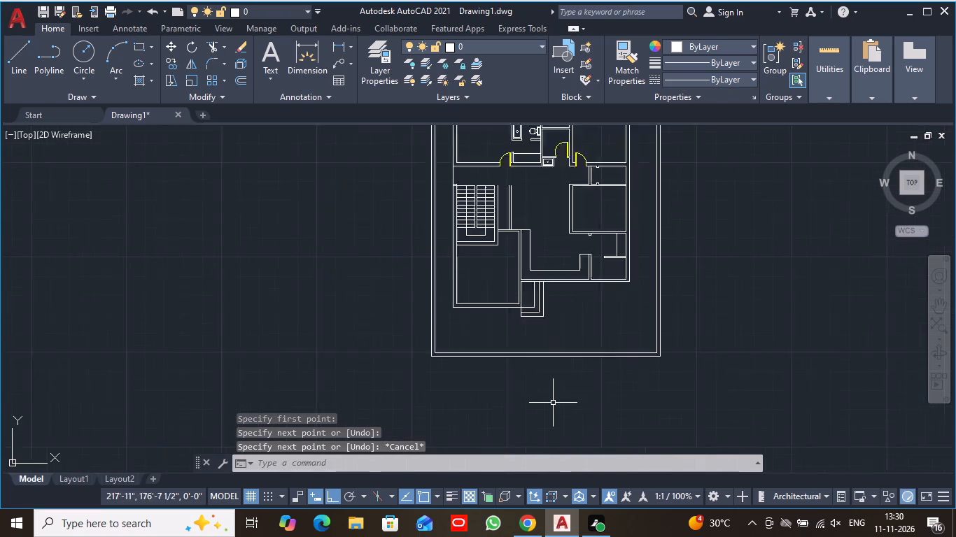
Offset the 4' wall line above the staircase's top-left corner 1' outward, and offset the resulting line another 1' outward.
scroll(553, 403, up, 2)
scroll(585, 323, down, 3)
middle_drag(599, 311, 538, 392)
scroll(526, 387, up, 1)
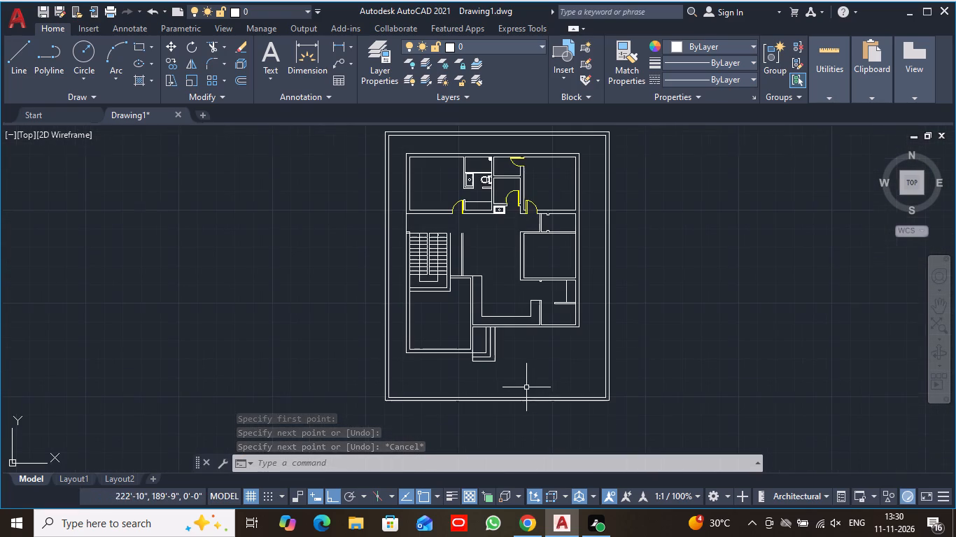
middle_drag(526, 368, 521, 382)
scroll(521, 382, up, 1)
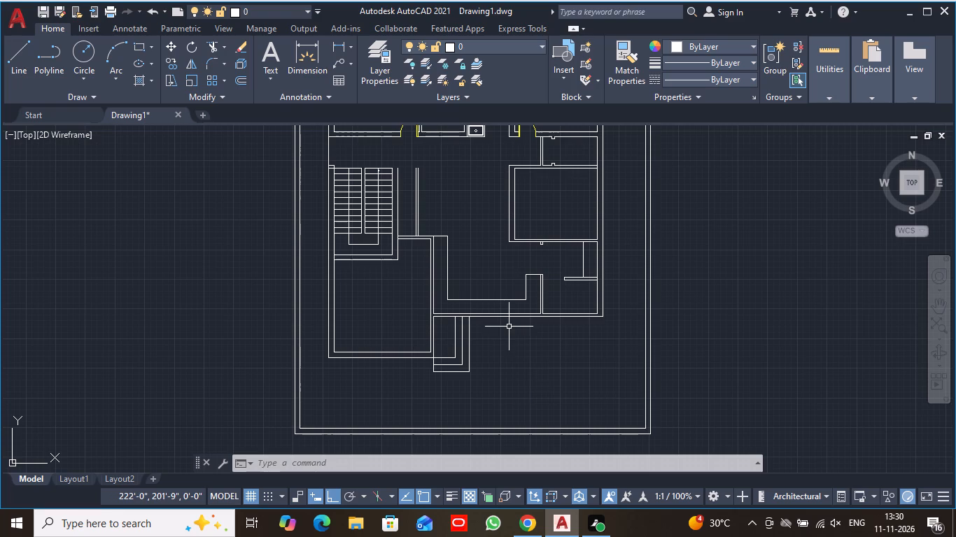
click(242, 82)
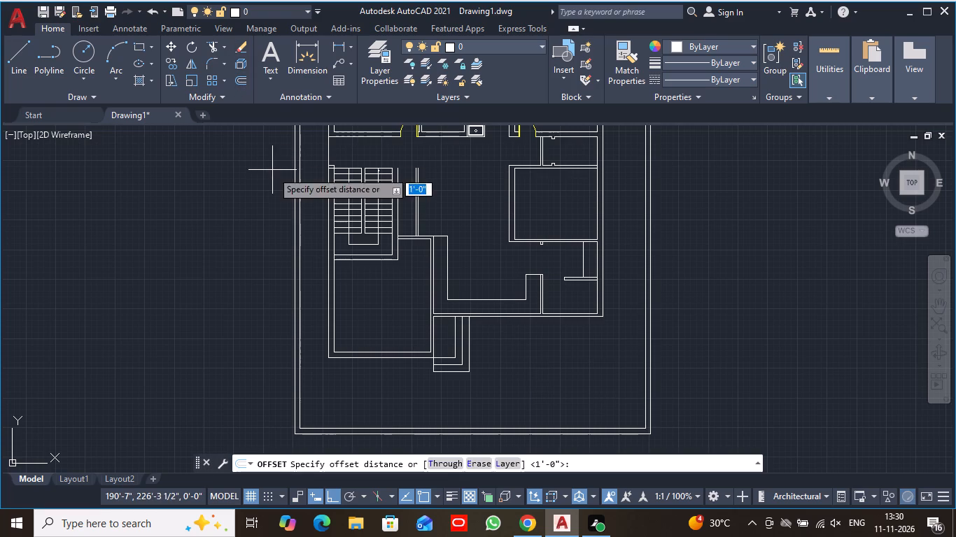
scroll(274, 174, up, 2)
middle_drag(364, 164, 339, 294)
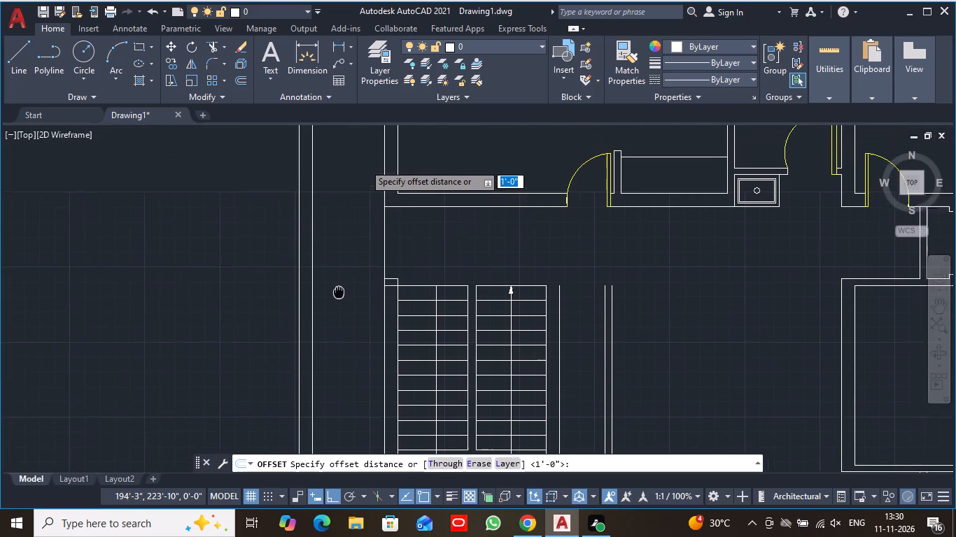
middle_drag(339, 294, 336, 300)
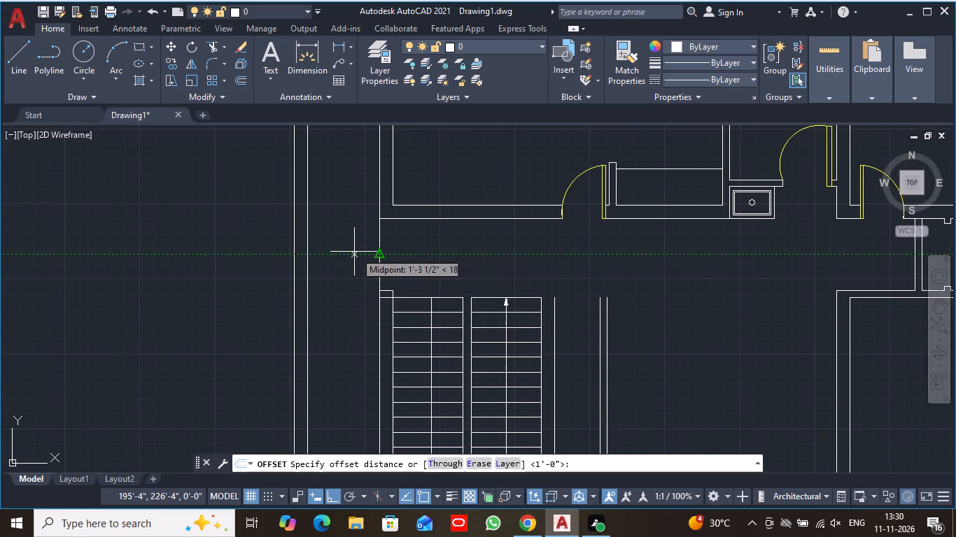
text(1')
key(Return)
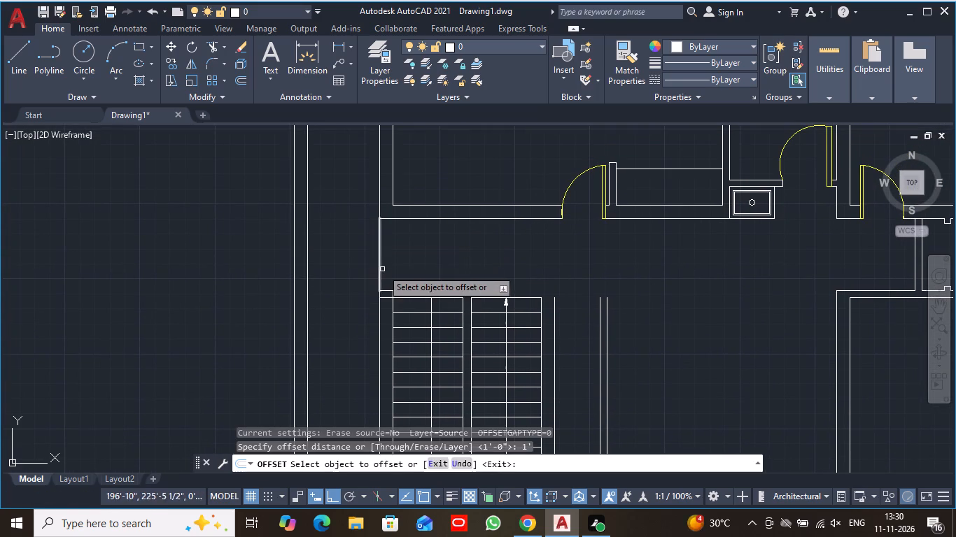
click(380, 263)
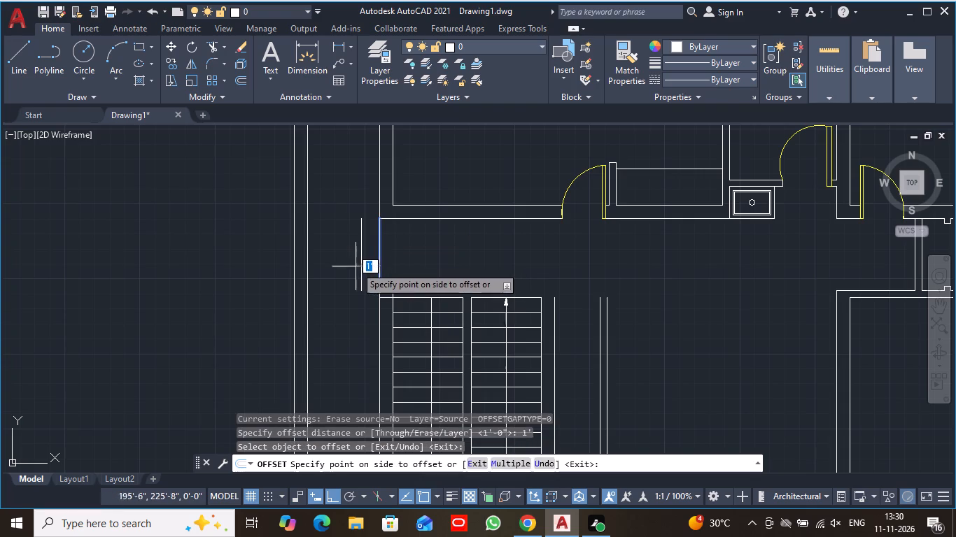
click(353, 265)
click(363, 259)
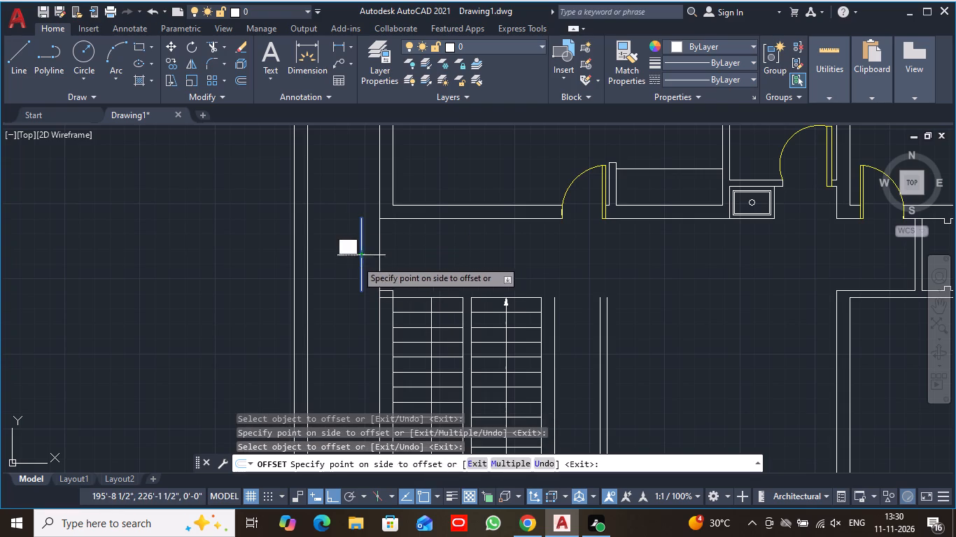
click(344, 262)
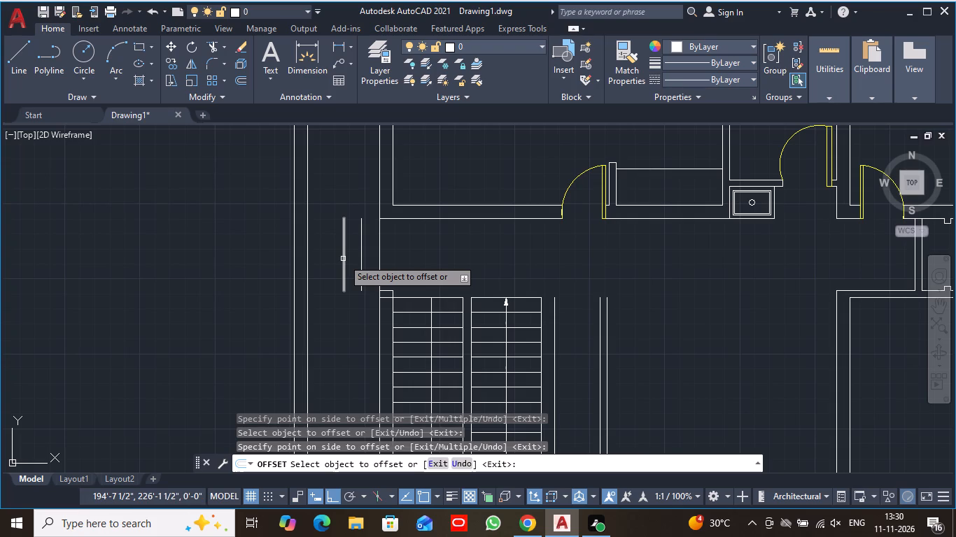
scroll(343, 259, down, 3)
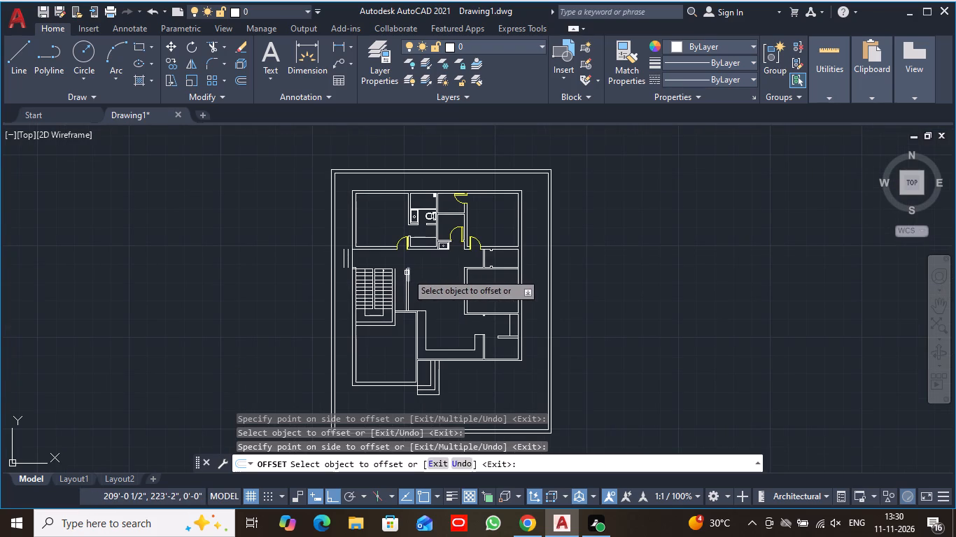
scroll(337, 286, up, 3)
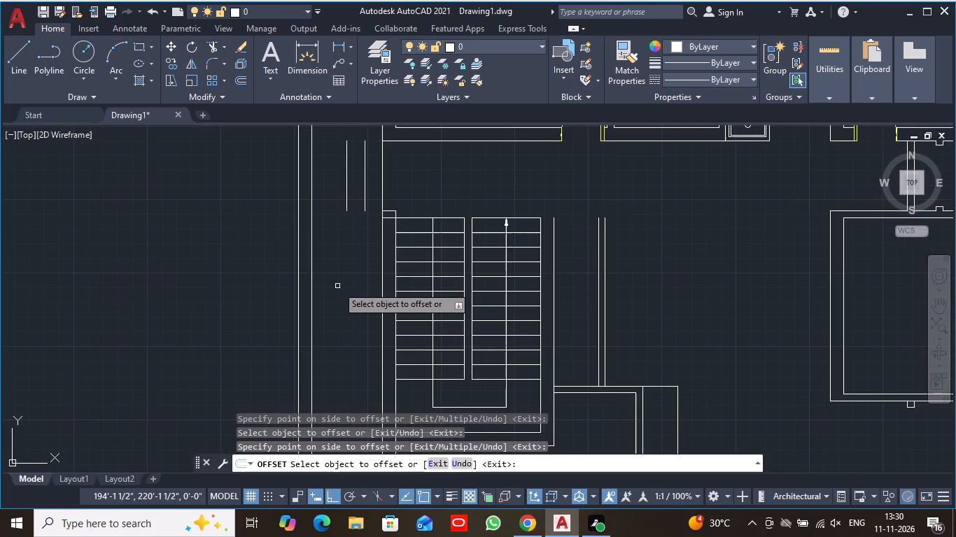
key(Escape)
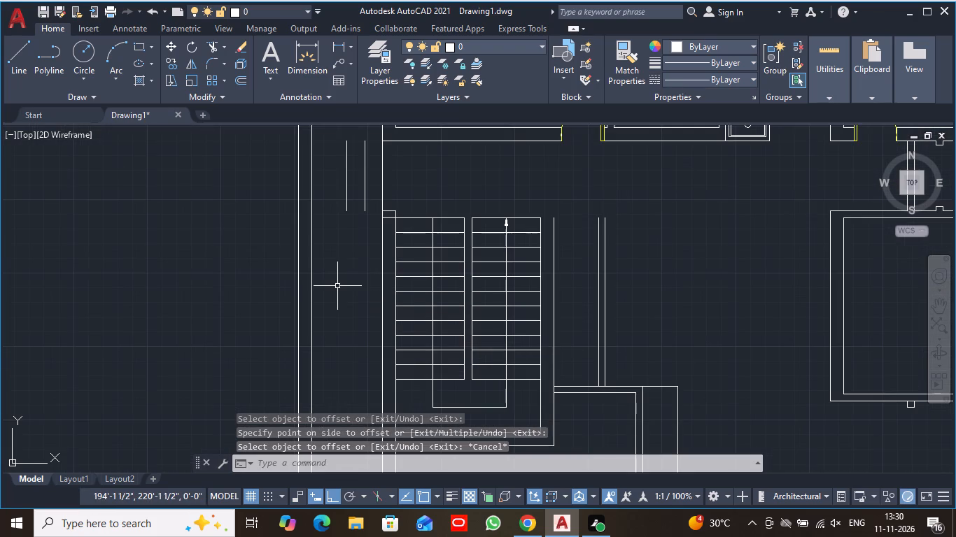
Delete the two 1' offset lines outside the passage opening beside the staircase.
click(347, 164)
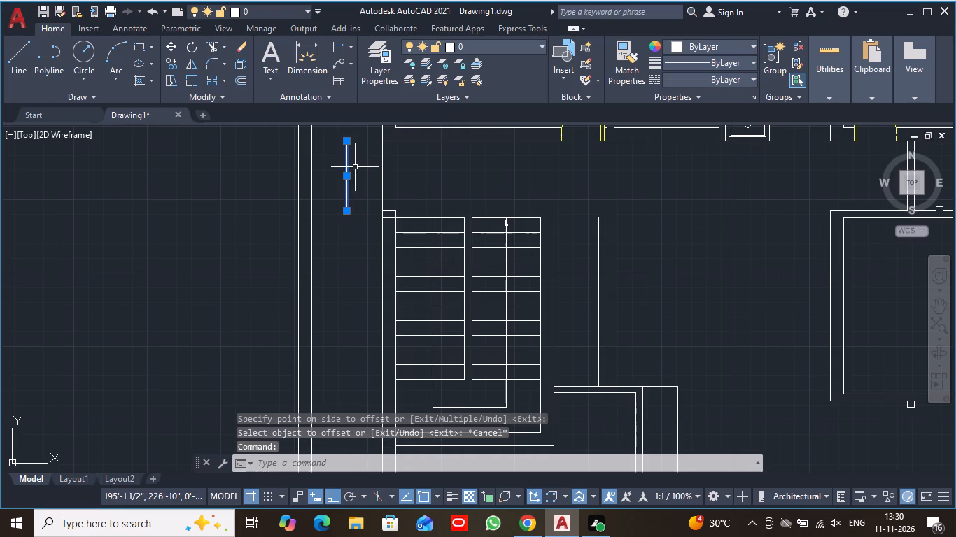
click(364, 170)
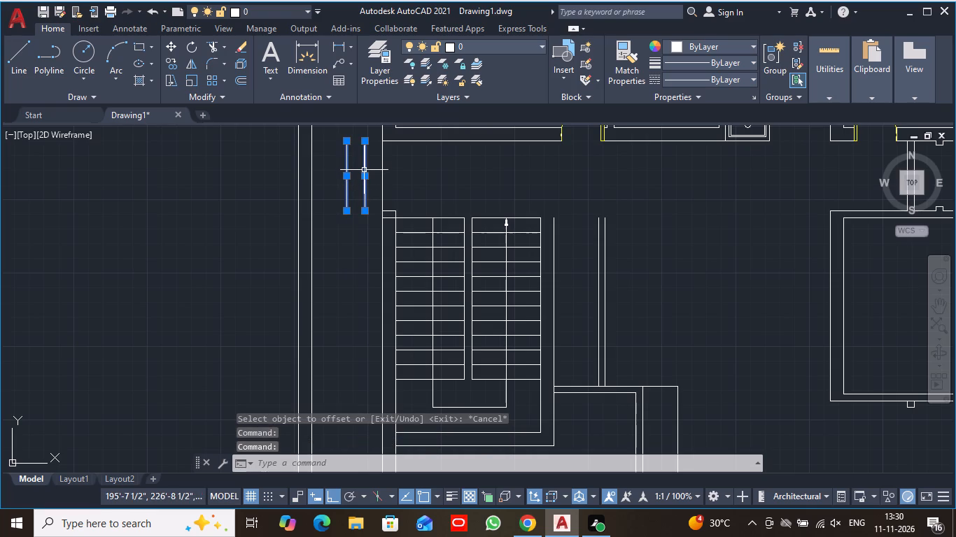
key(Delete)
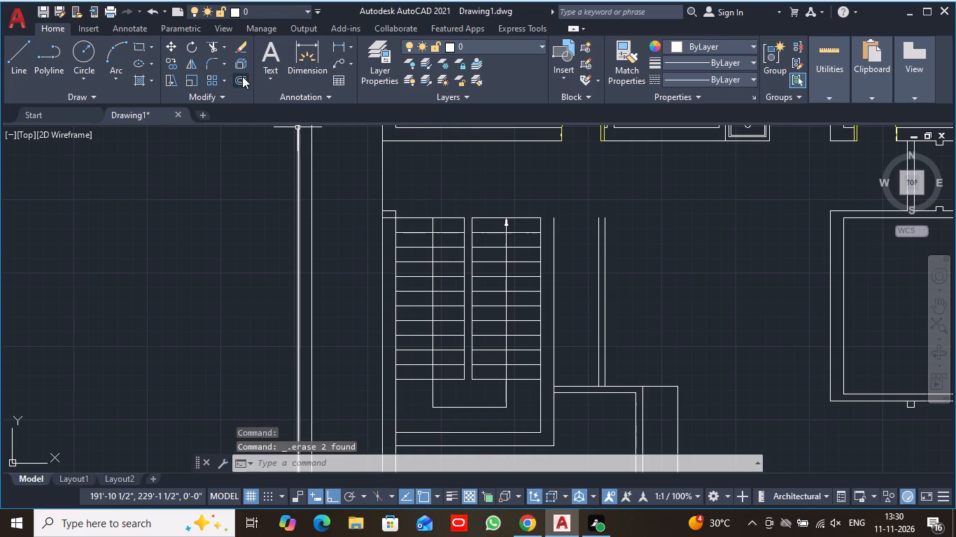
Offset the 4' wall line above the staircase's top-left corner outward three times in succession at 10" spacing to form side steps.
click(242, 76)
text(10)
key(shift+quotedbl)
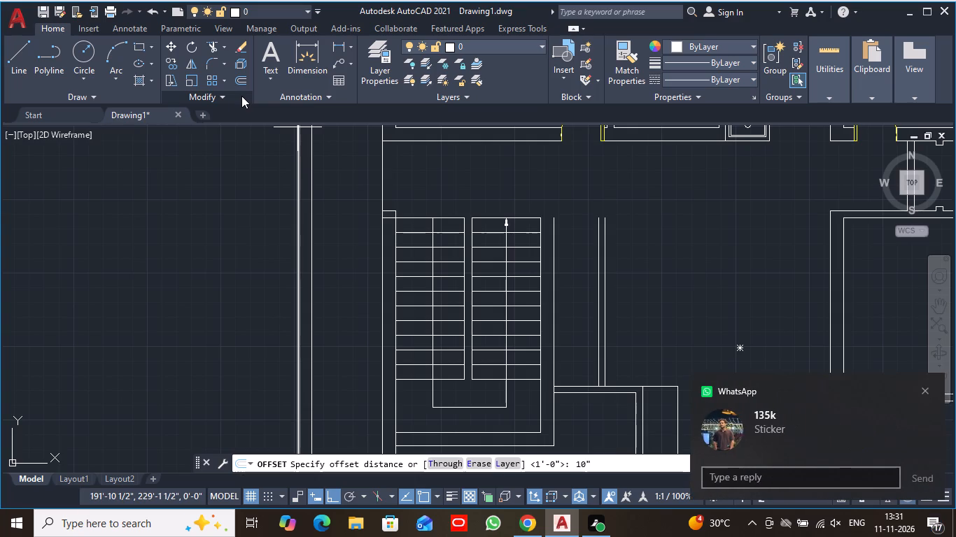
key(Return)
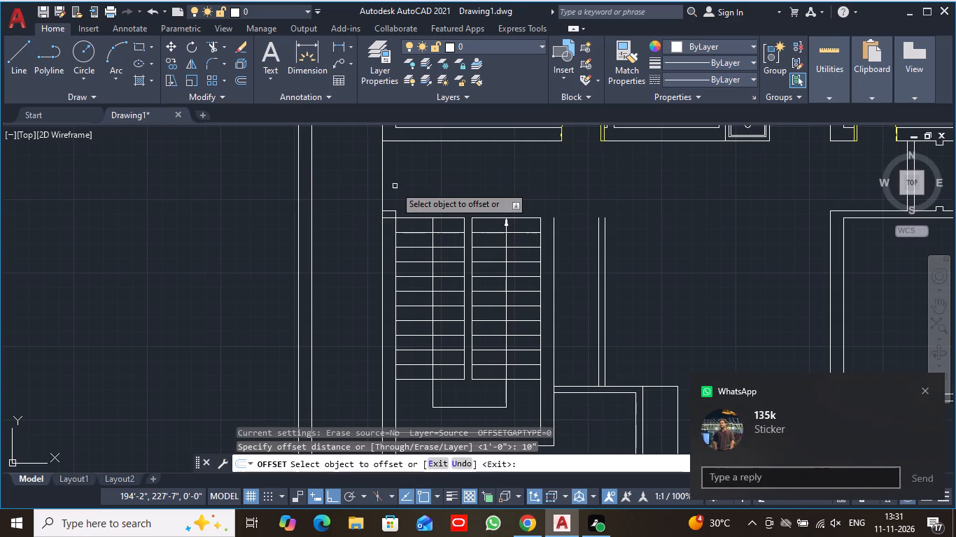
click(382, 175)
click(368, 176)
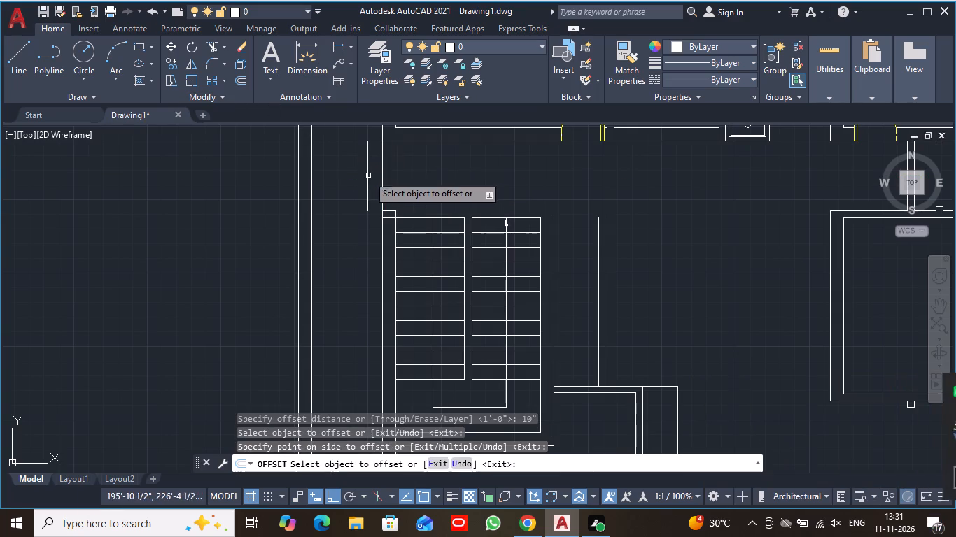
click(366, 175)
click(359, 175)
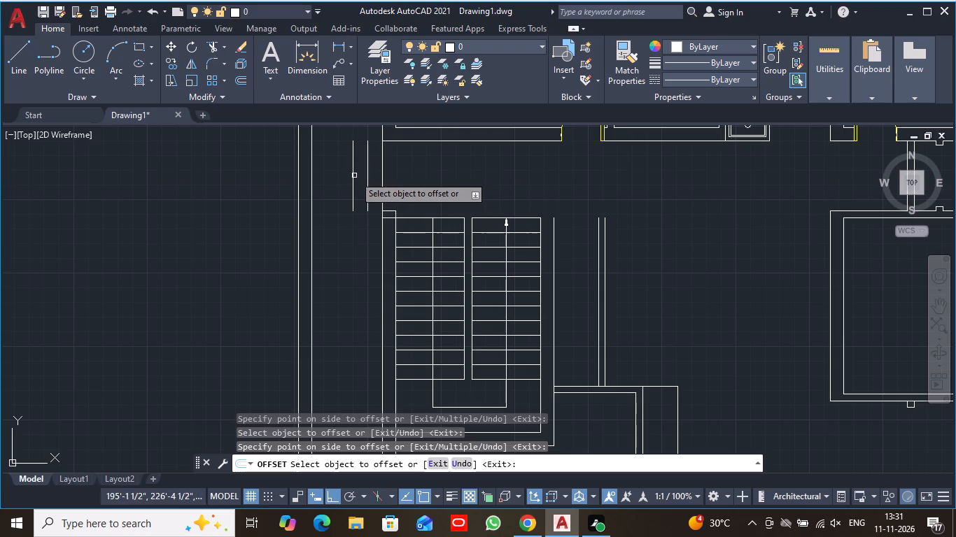
click(354, 176)
click(341, 173)
scroll(400, 178, down, 1)
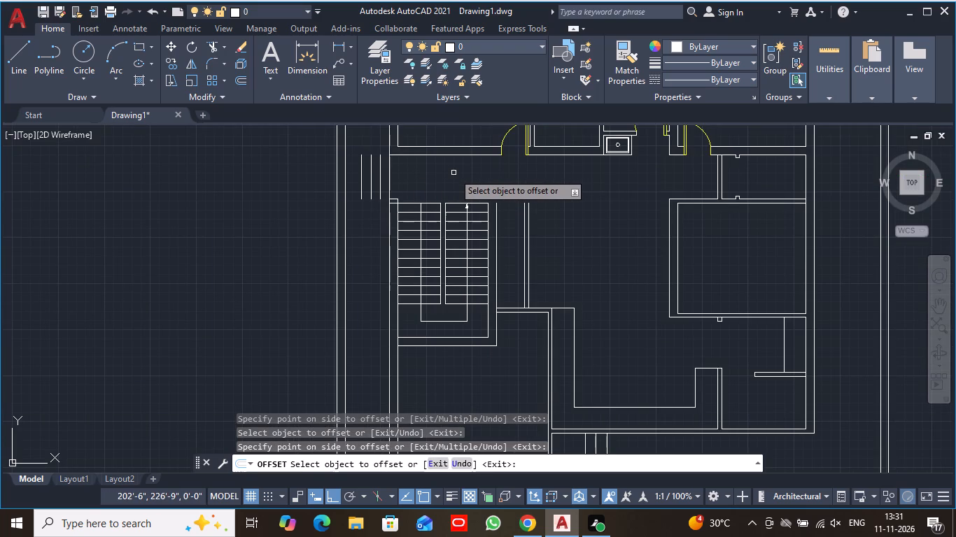
key(Escape)
Draw a horizontal line from the outermost side step's top end to the upper-left room's bottom-left outer corner.
click(24, 50)
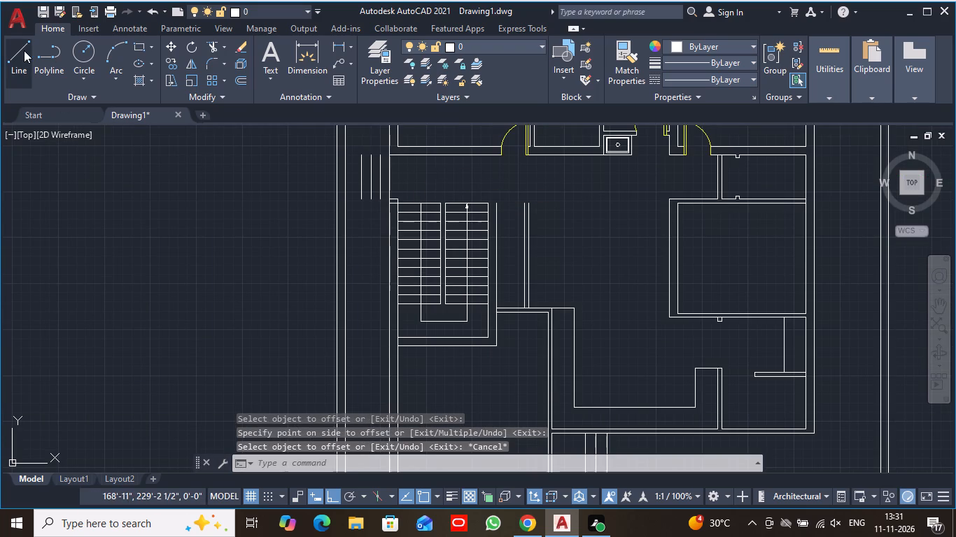
scroll(329, 235, up, 2)
middle_drag(414, 173, 386, 436)
scroll(386, 436, up, 1)
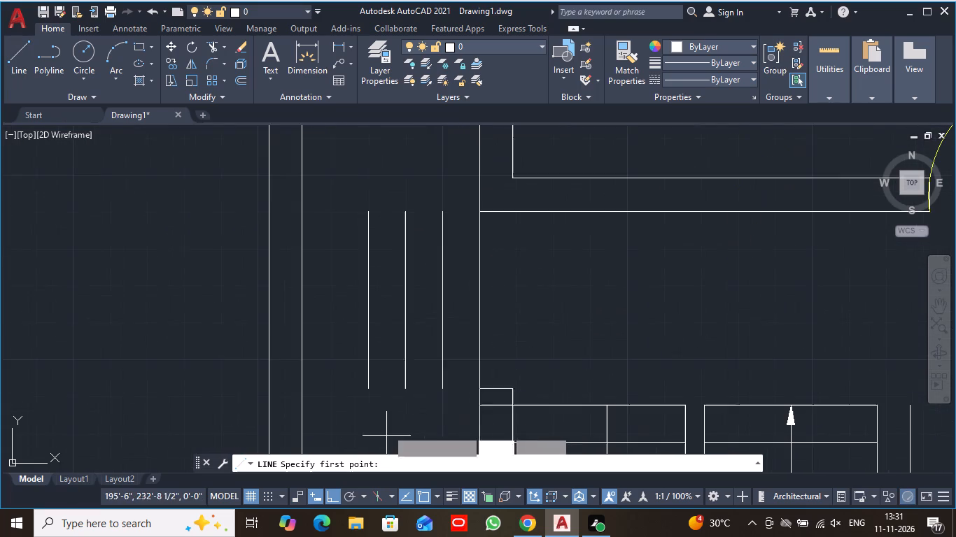
click(367, 210)
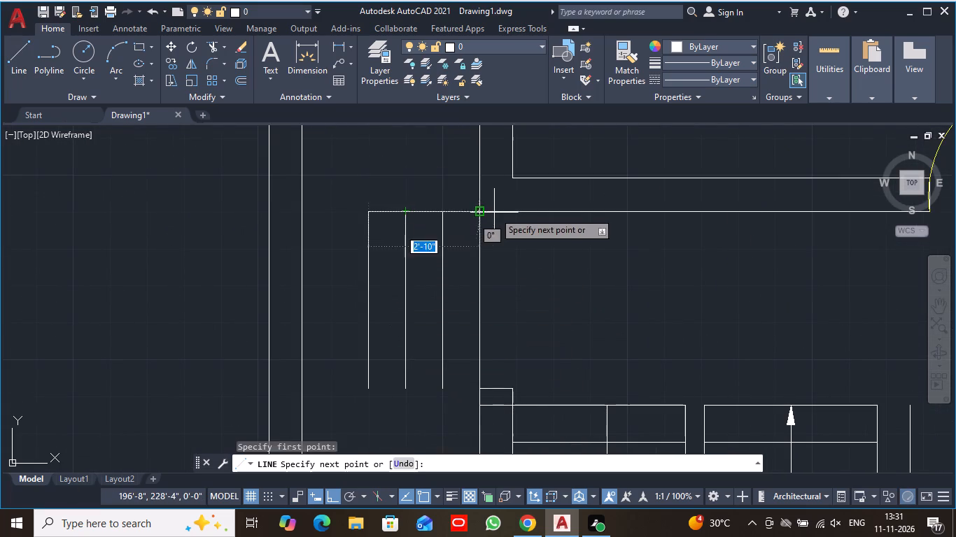
click(481, 210)
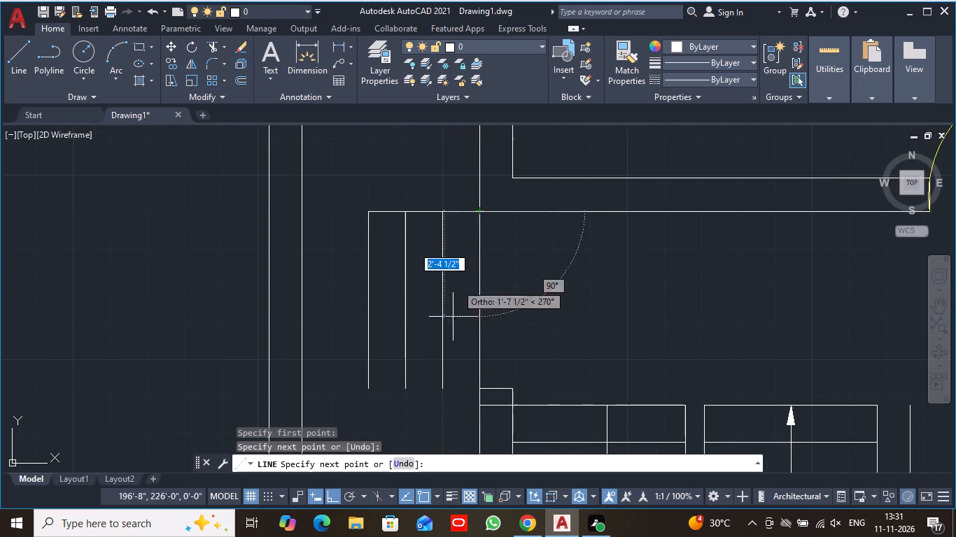
key(Escape)
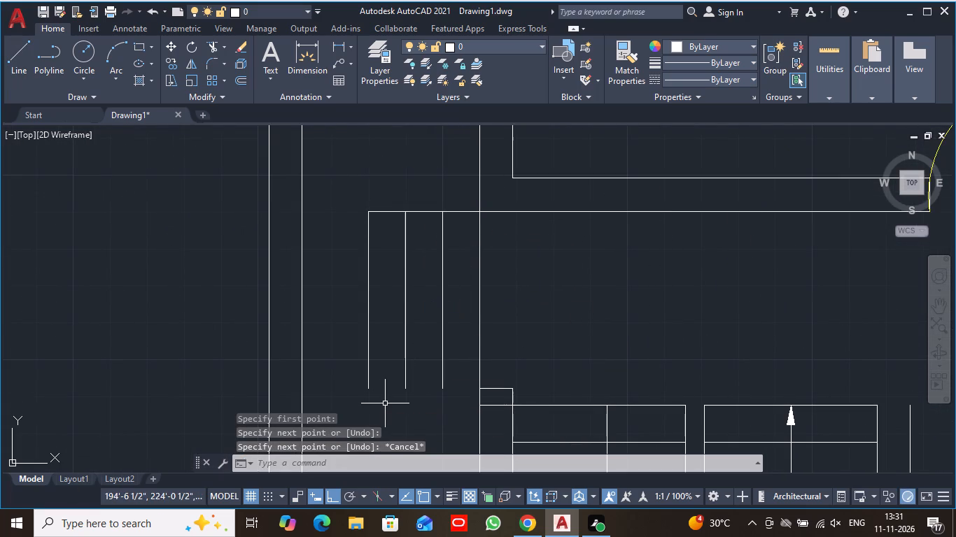
Draw a horizontal line from the outermost side step's bottom end to the staircase wall's top-left outer corner.
text(l)
key(space)
scroll(385, 403, down, 2)
middle_drag(371, 443, 371, 345)
click(378, 301)
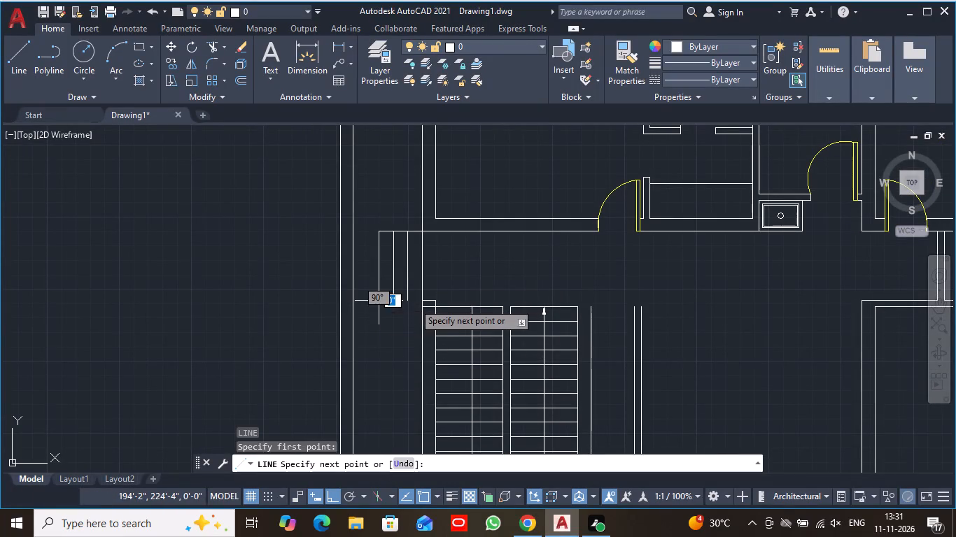
click(423, 299)
key(Escape)
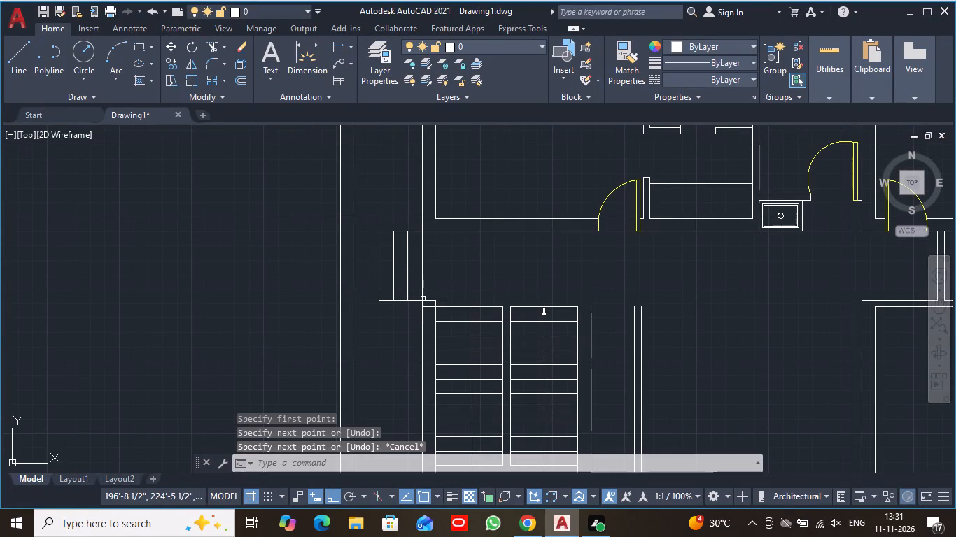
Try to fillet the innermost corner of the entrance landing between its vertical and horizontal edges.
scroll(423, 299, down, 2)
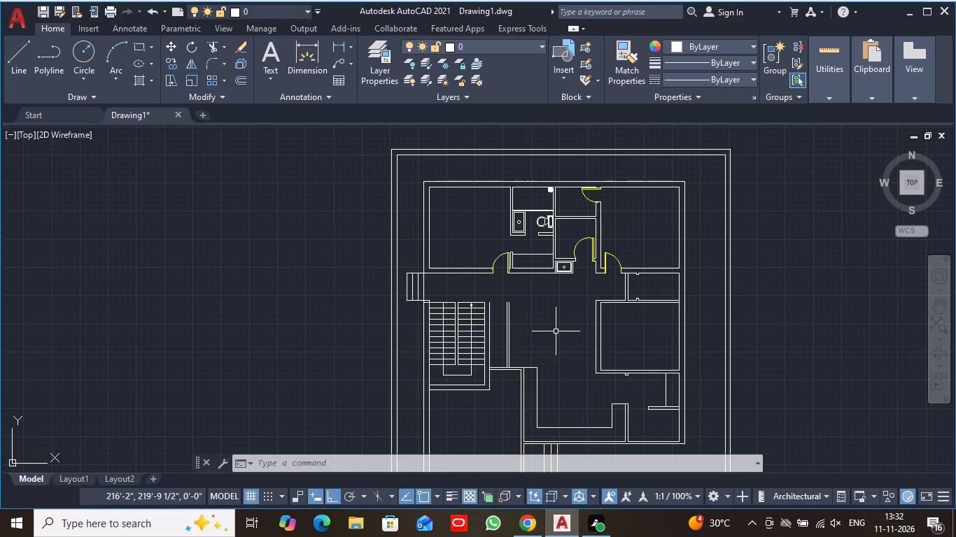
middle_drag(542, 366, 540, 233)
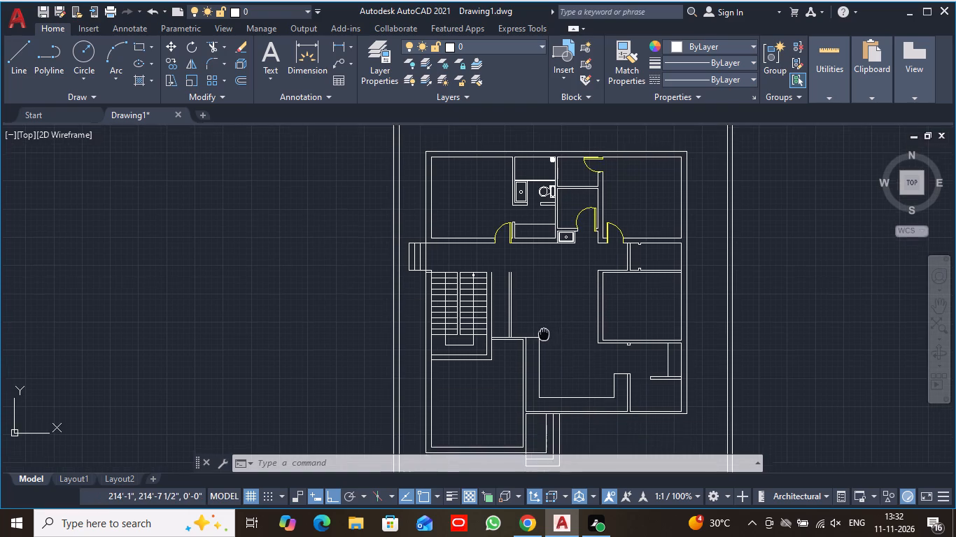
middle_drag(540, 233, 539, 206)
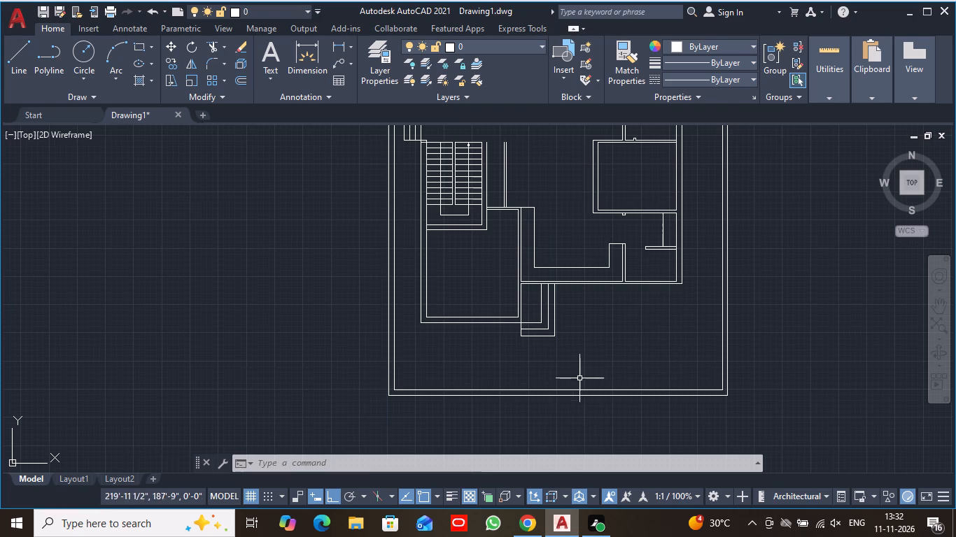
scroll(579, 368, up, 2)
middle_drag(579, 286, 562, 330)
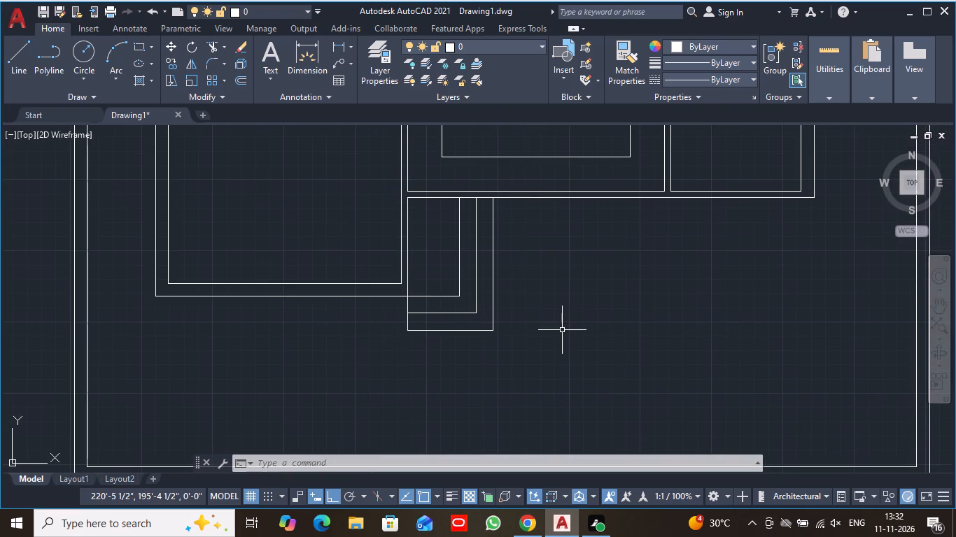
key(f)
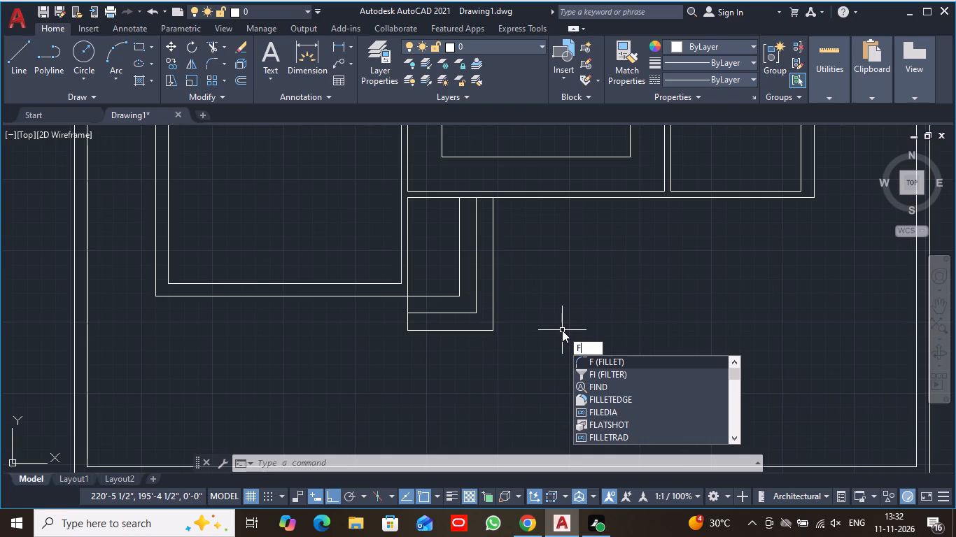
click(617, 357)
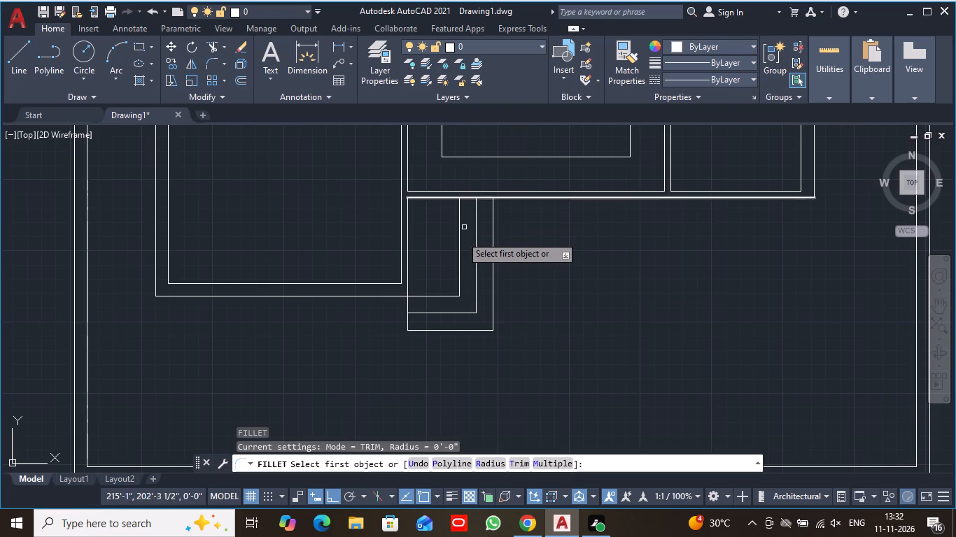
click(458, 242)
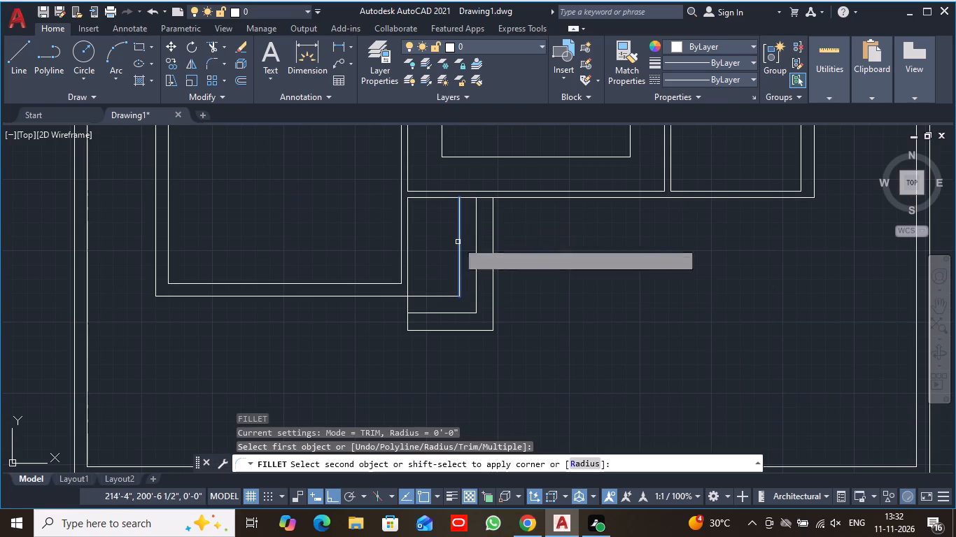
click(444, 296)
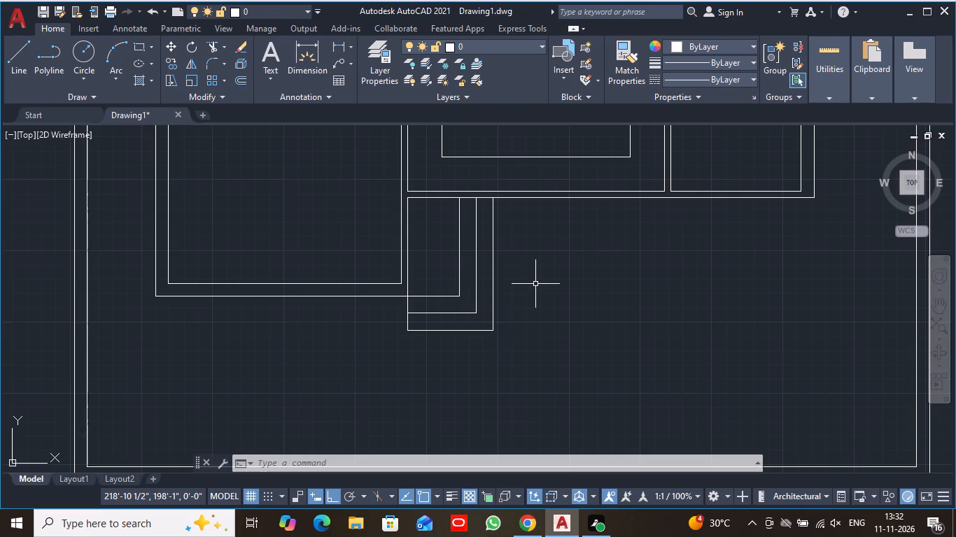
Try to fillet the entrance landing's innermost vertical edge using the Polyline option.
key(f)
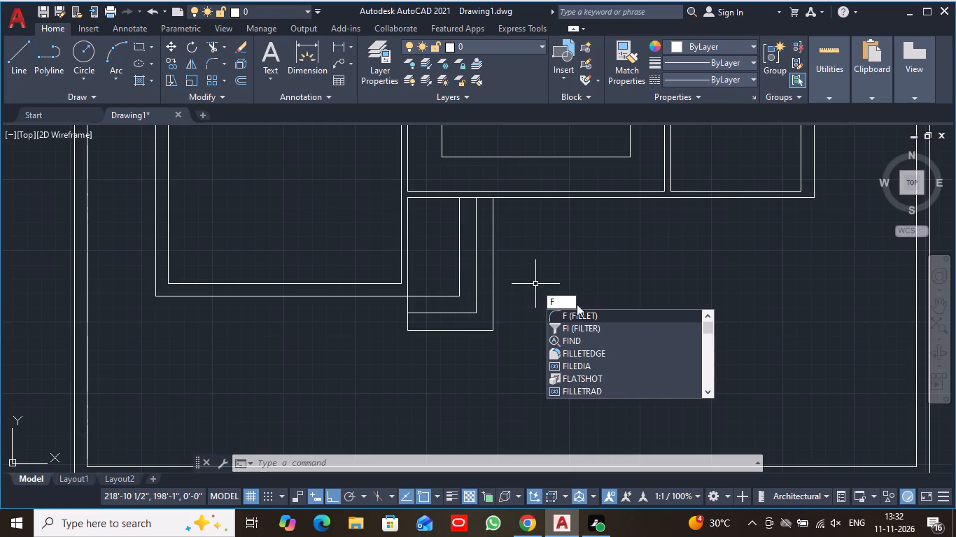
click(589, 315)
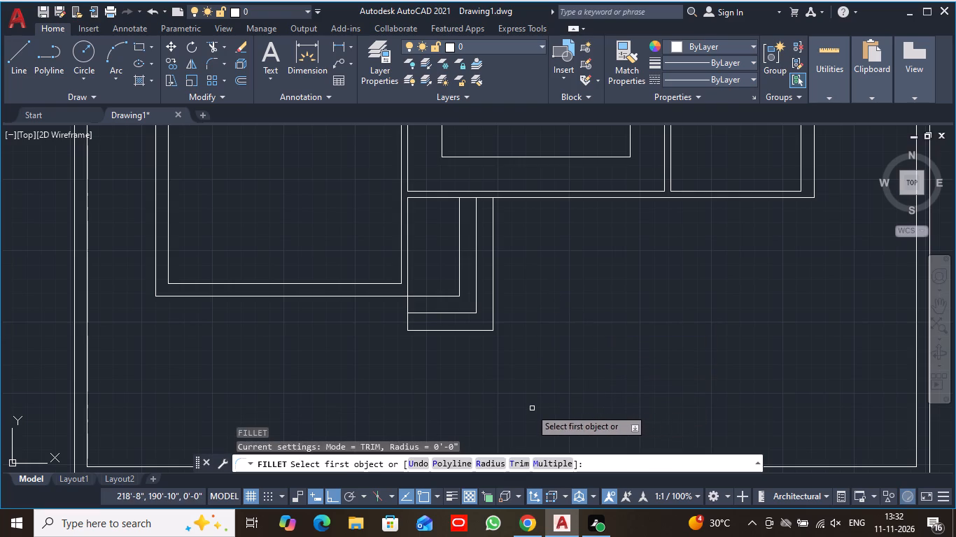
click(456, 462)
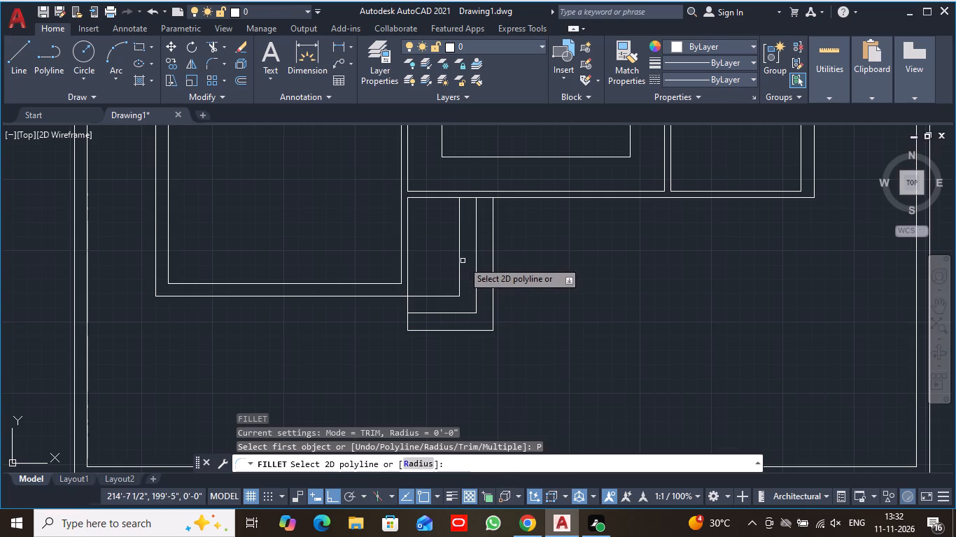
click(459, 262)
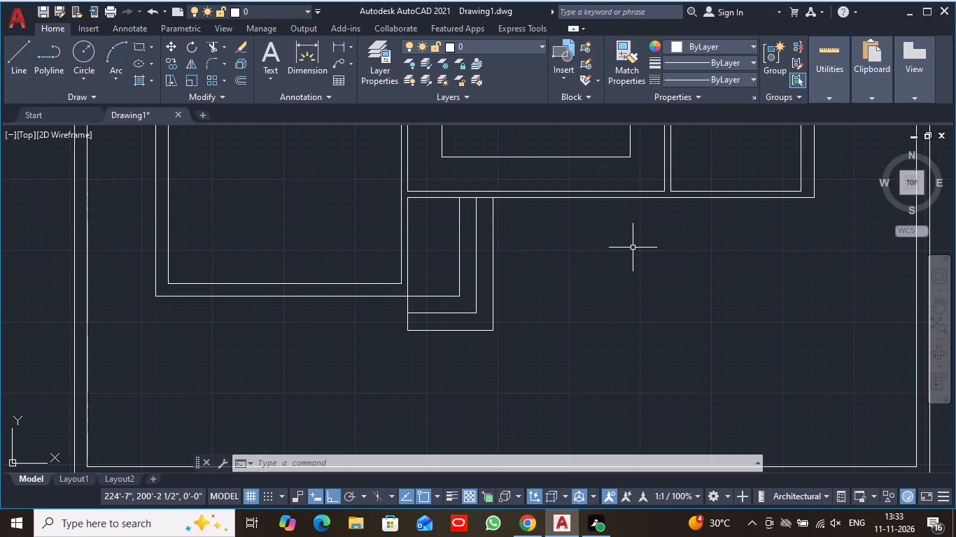
Fillet the outer corner of the outermost entrance step with a 5" radius.
scroll(519, 329, up, 1)
middle_drag(519, 329, 533, 293)
scroll(568, 234, down, 1)
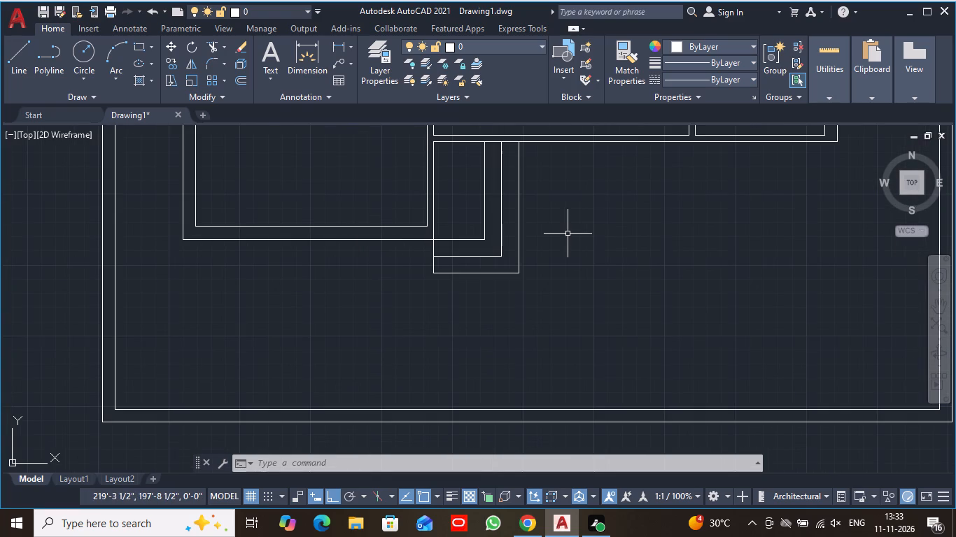
key(f)
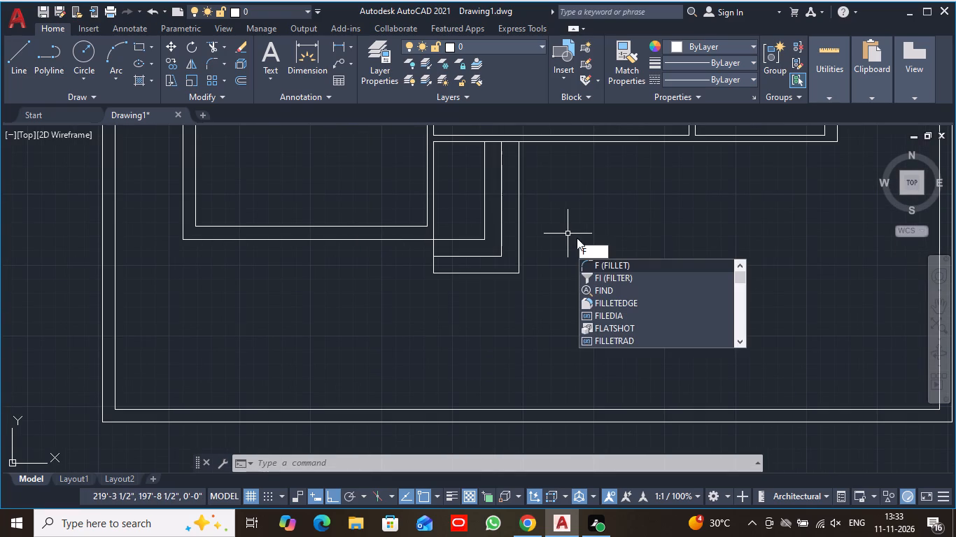
click(627, 264)
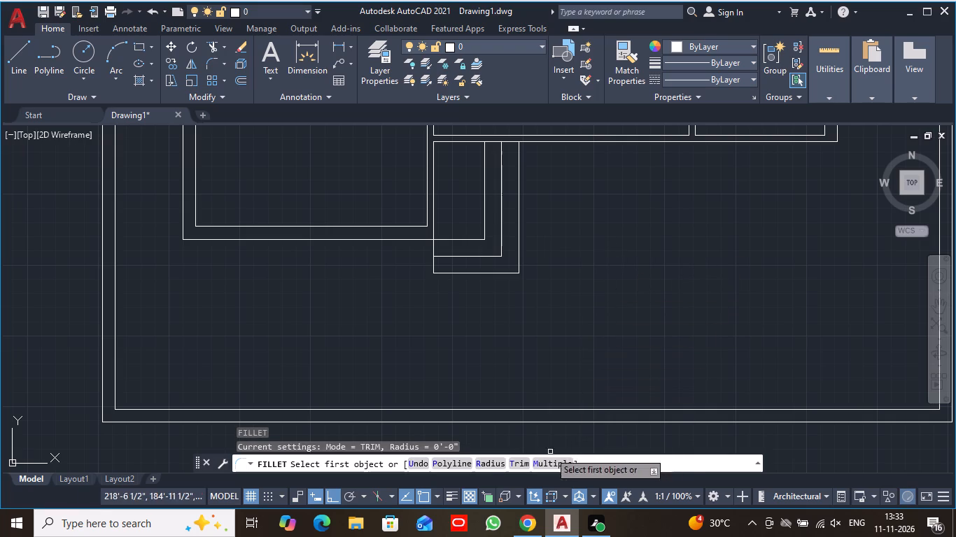
click(486, 465)
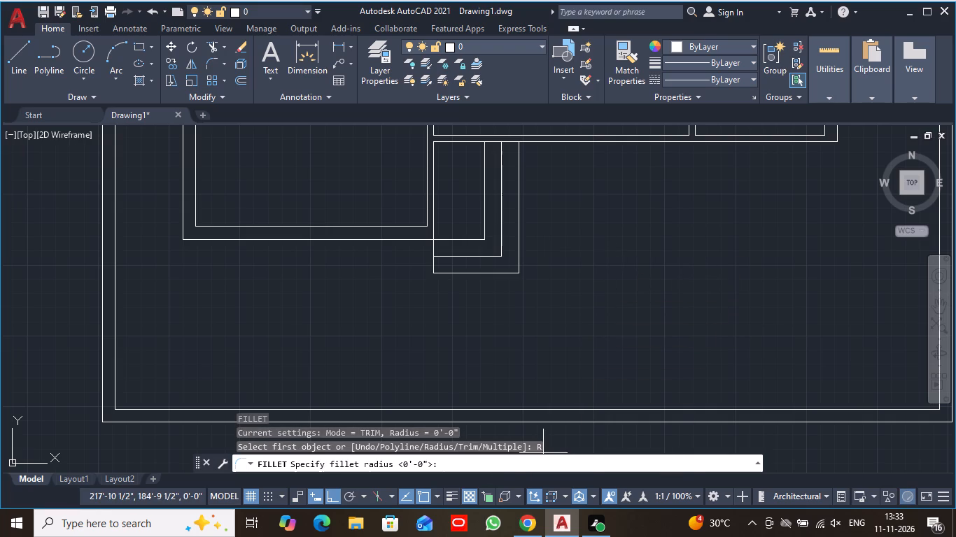
key(5)
key(Return)
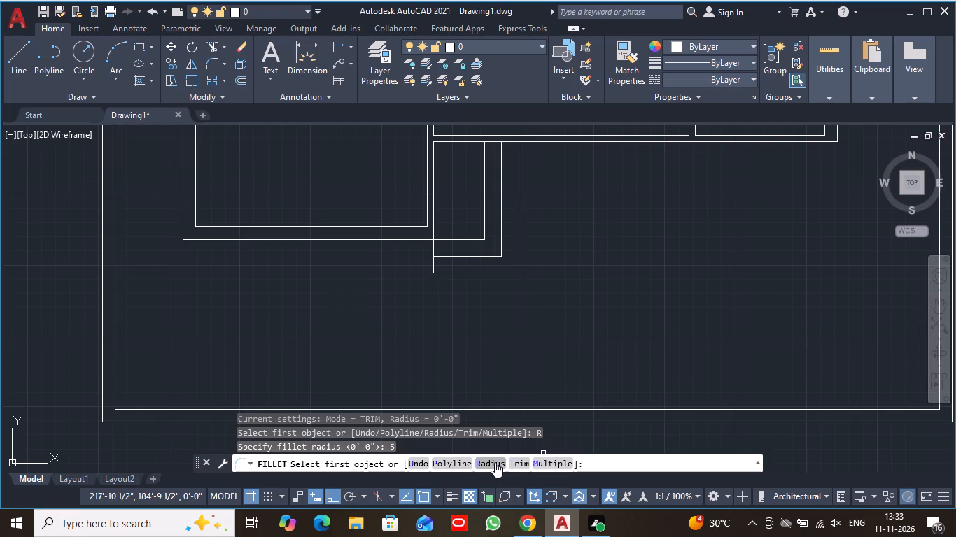
click(519, 249)
click(506, 275)
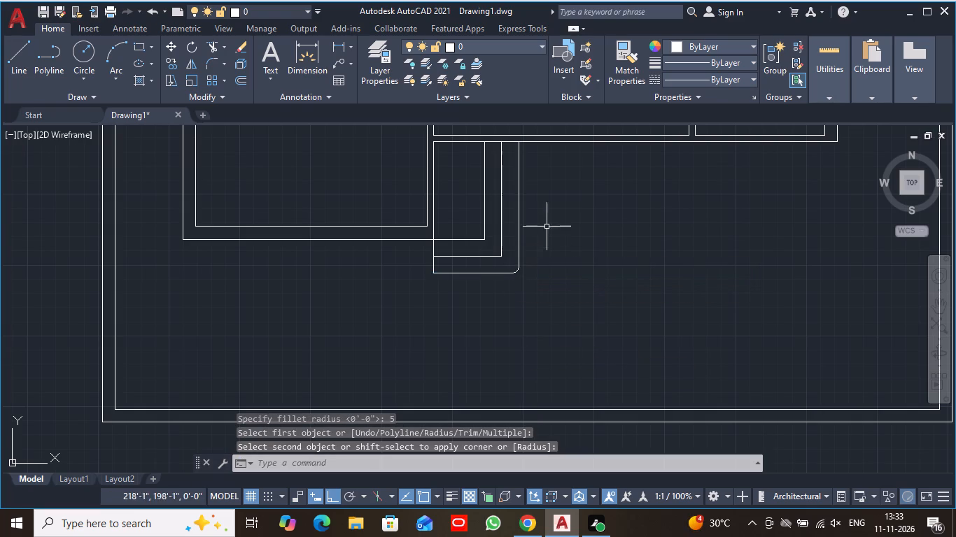
Fillet the corners of the middle entrance step and the innermost landing edge with a 5" radius, using the Multiple option.
scroll(509, 236, up, 2)
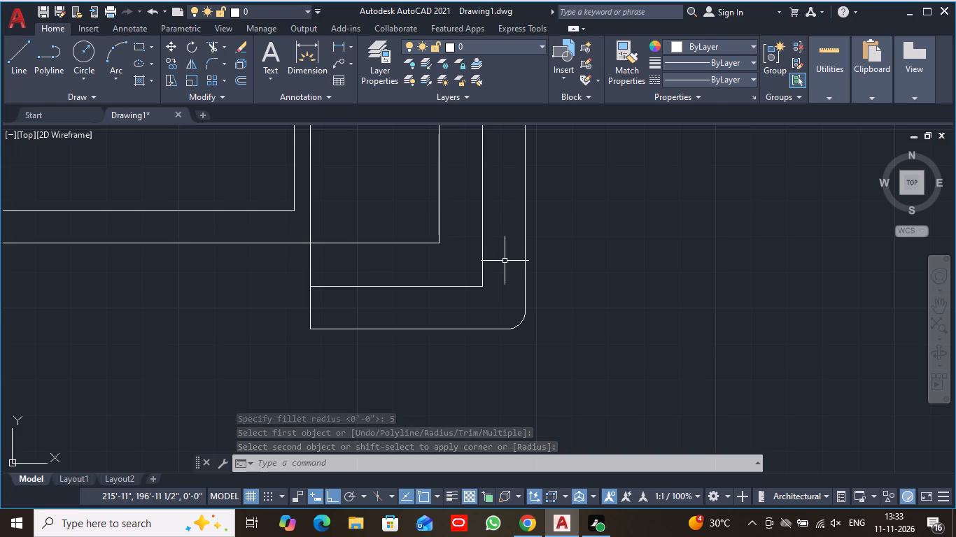
key(f)
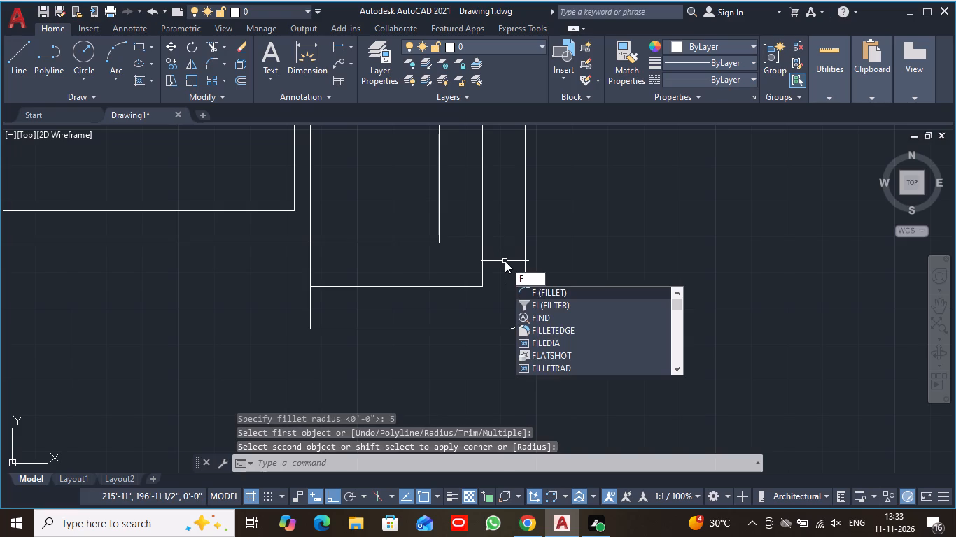
click(569, 293)
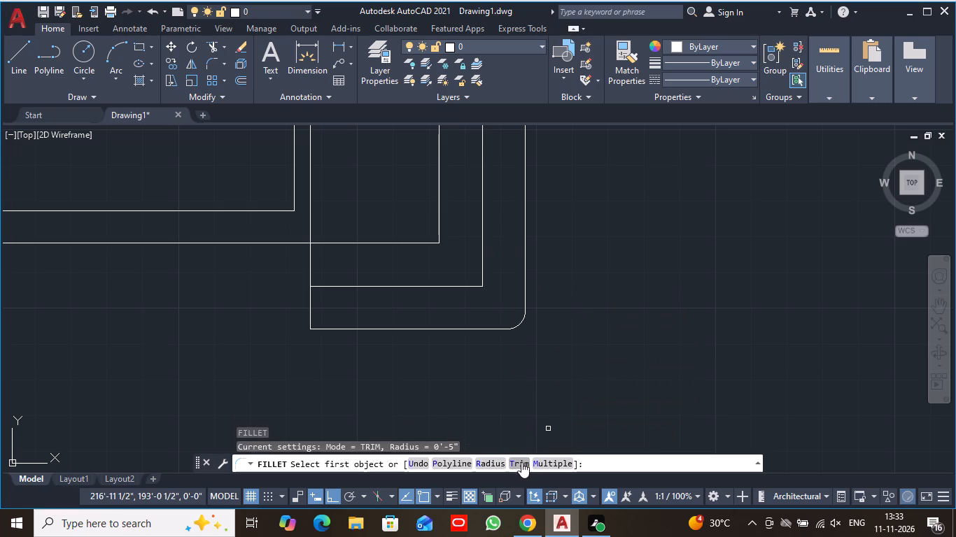
click(542, 461)
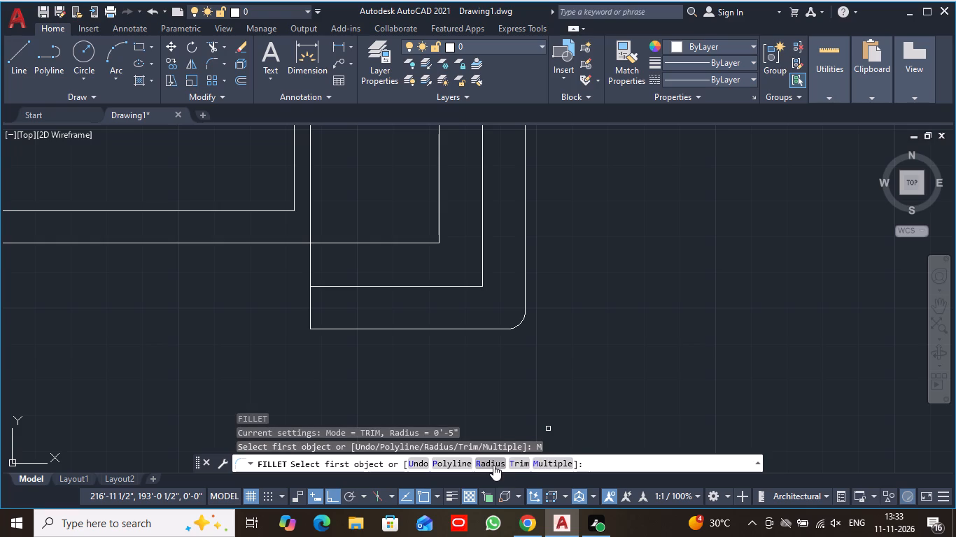
click(487, 462)
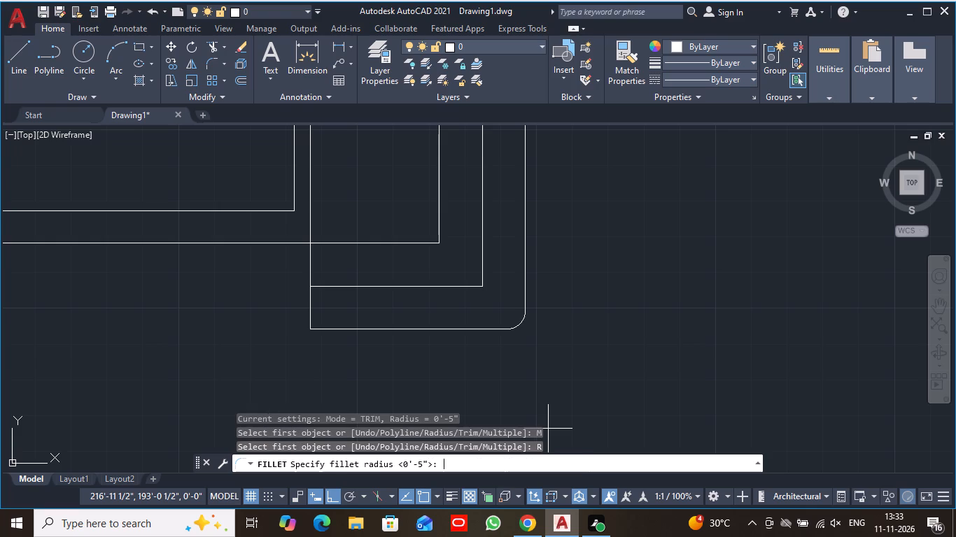
key(5)
key(Return)
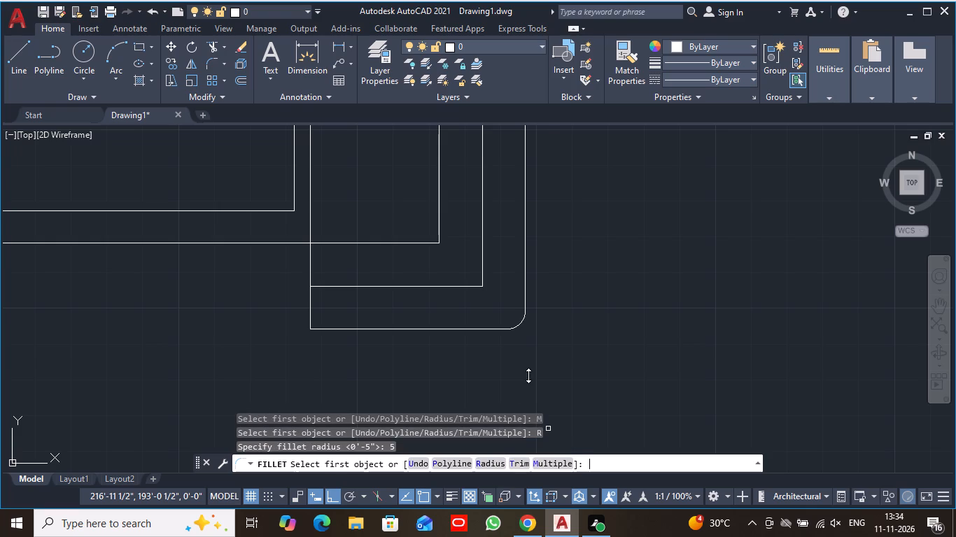
click(481, 260)
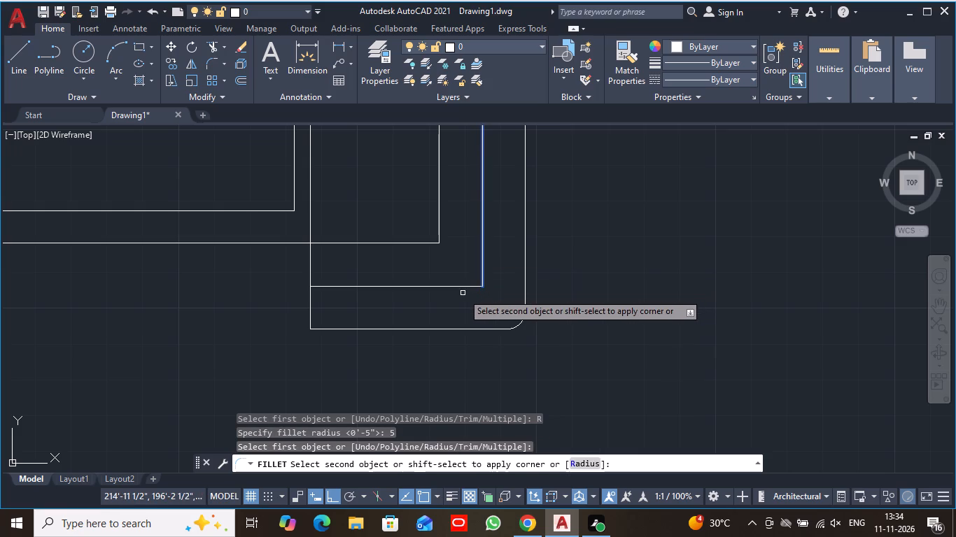
click(462, 287)
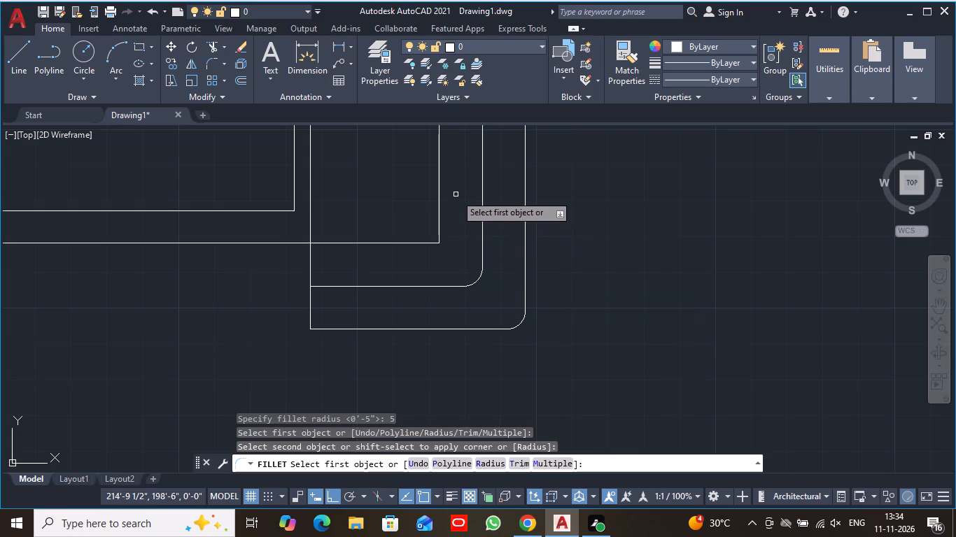
click(439, 192)
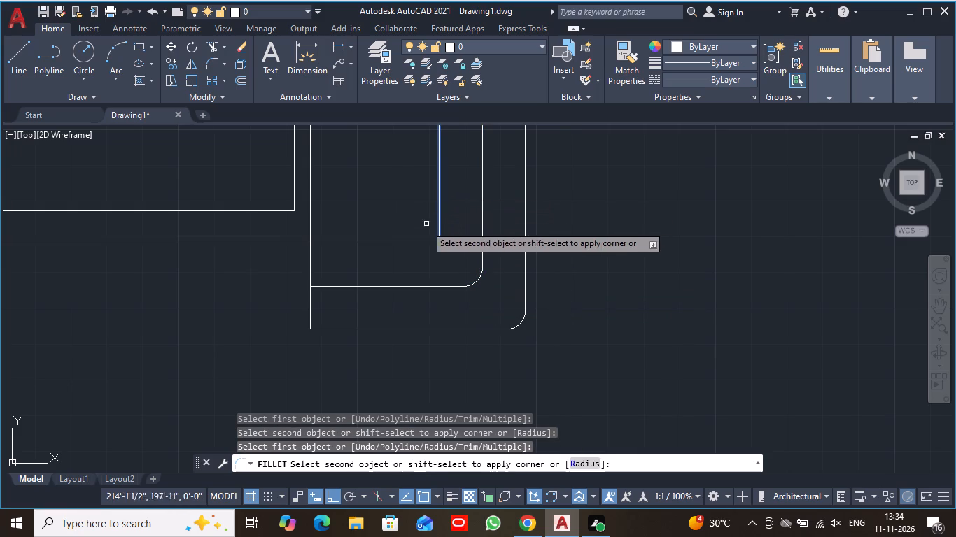
click(414, 242)
scroll(450, 242, down, 3)
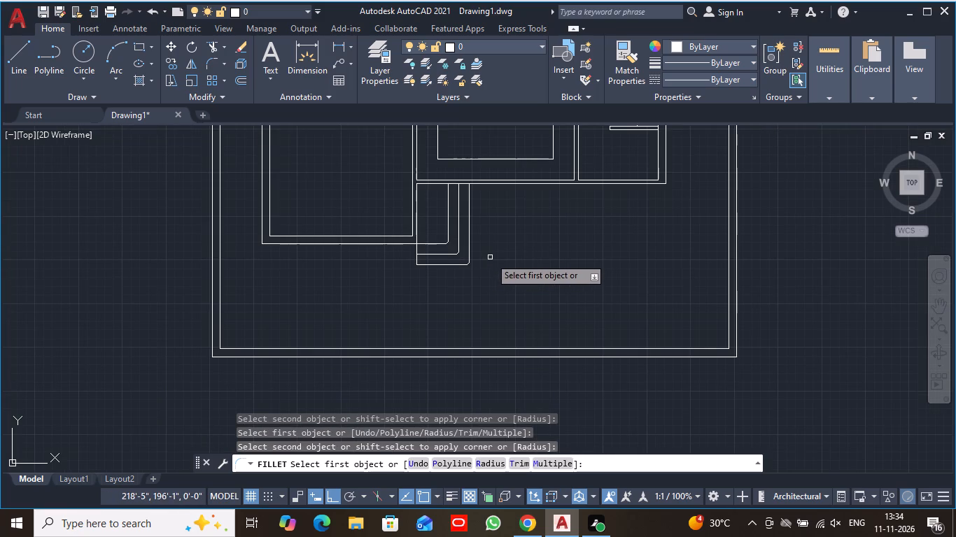
key(Escape)
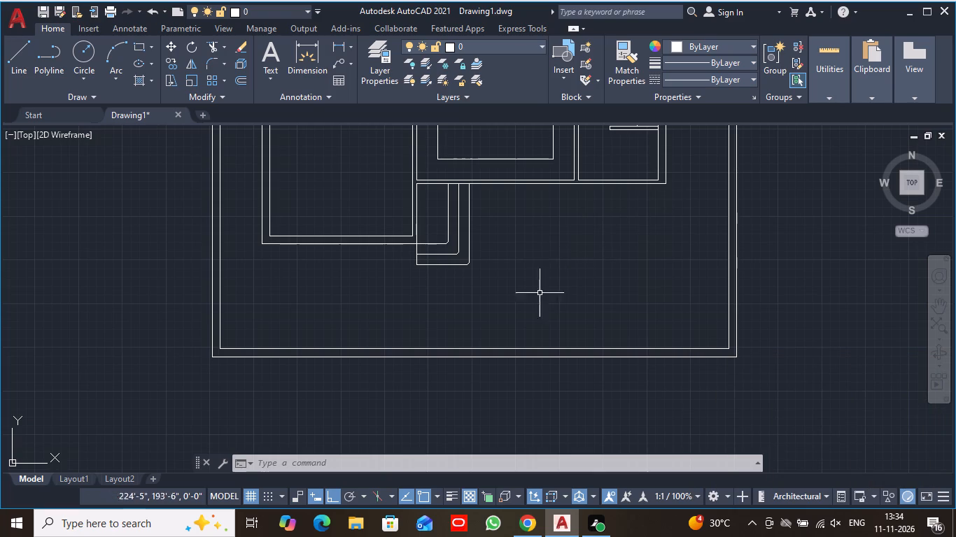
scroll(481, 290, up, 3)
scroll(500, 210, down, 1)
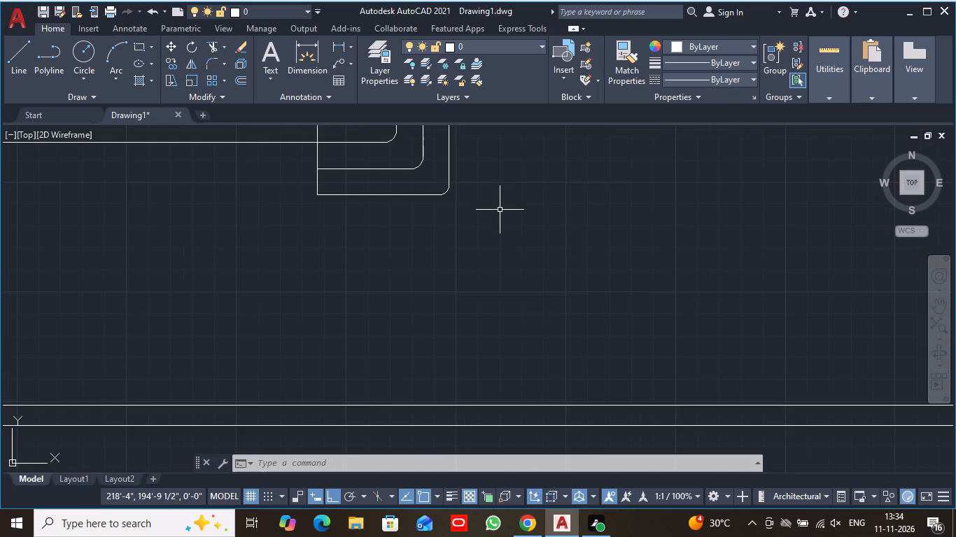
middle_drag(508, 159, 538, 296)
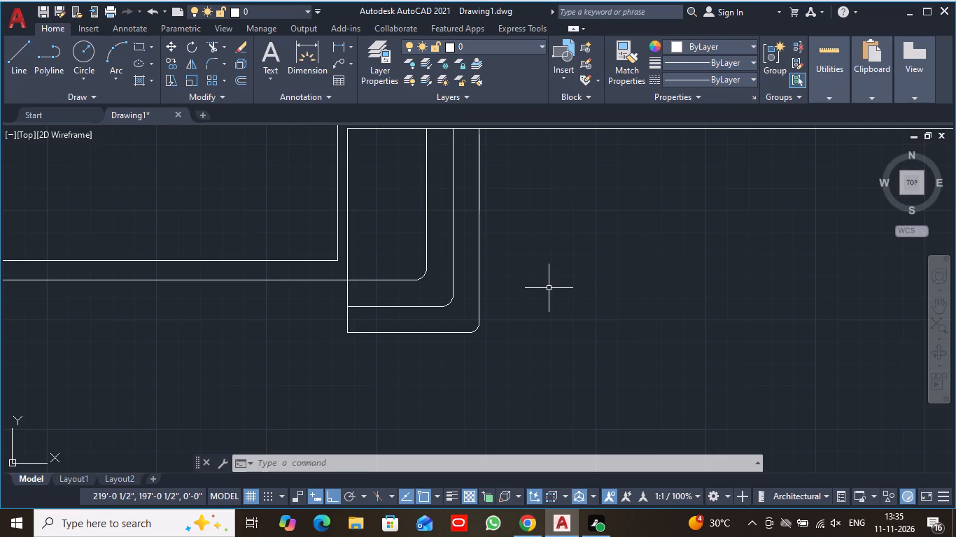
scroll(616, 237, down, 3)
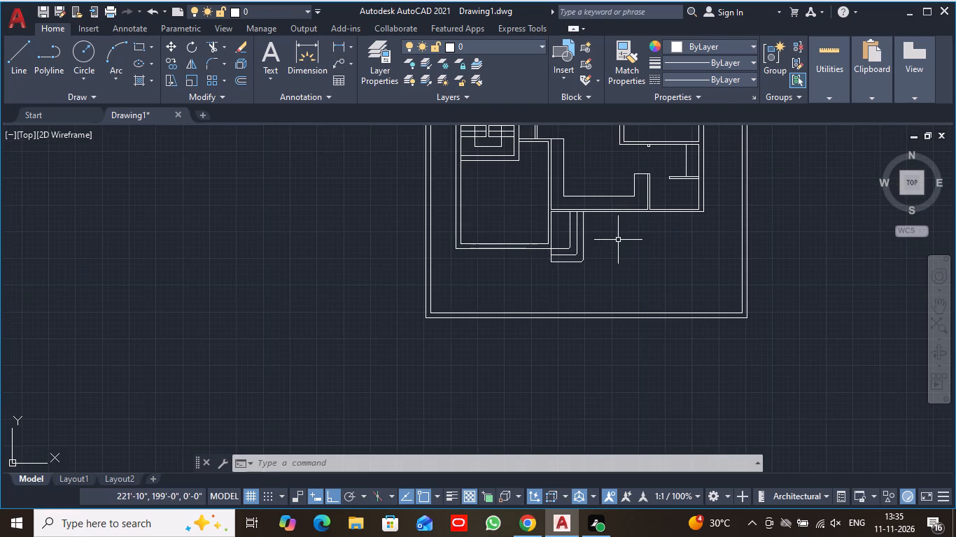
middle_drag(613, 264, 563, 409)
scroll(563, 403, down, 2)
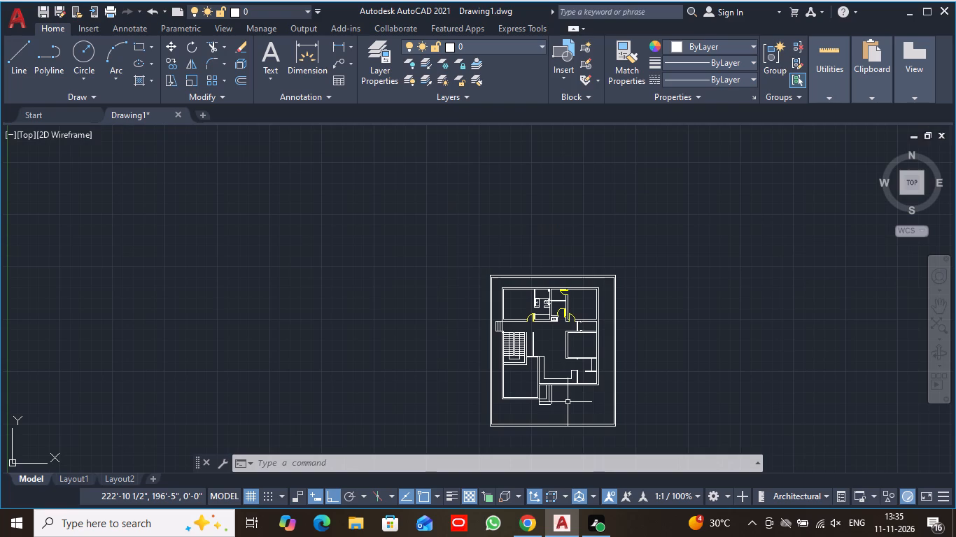
Draw a short horizontal line across the wall beside the entrance landing, at the lower room's inner bottom corner.
middle_drag(647, 394, 629, 317)
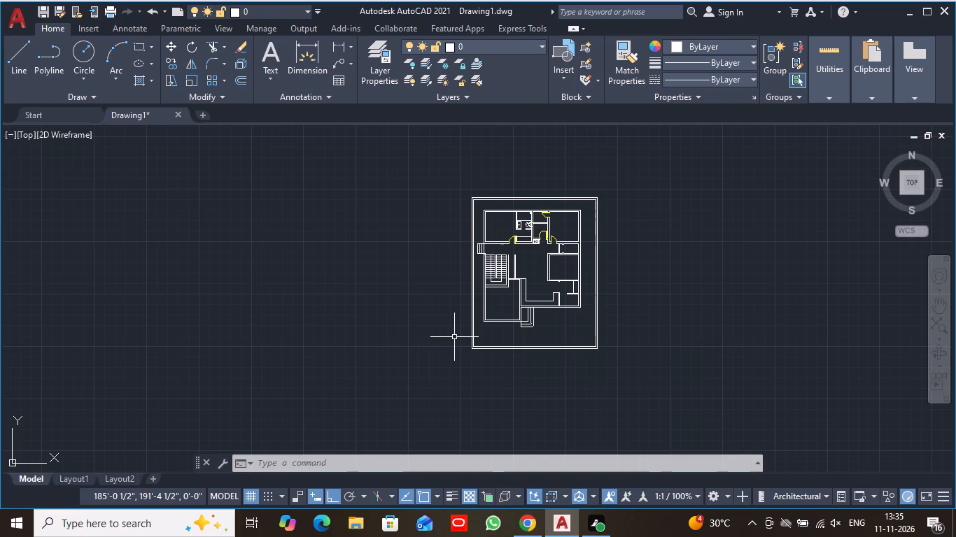
scroll(533, 359, up, 3)
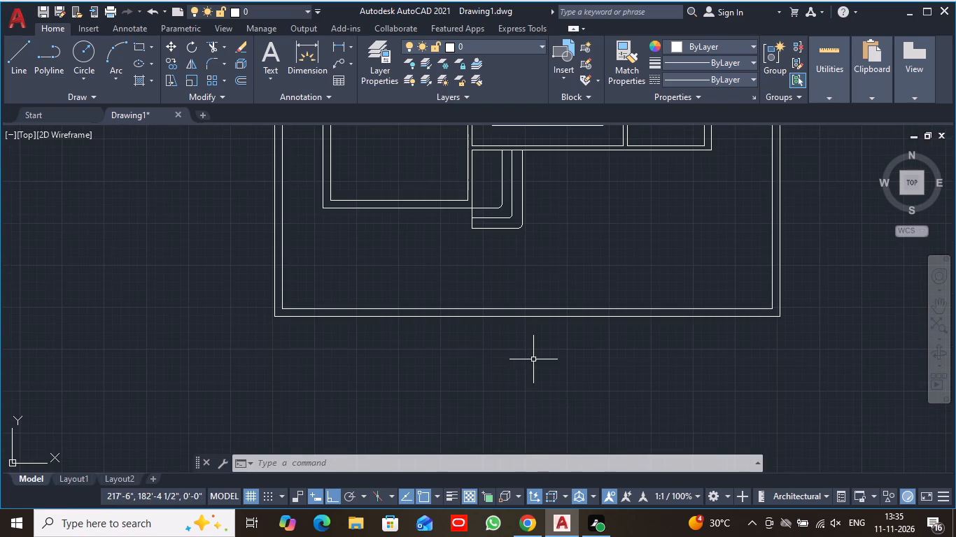
middle_drag(549, 239, 555, 306)
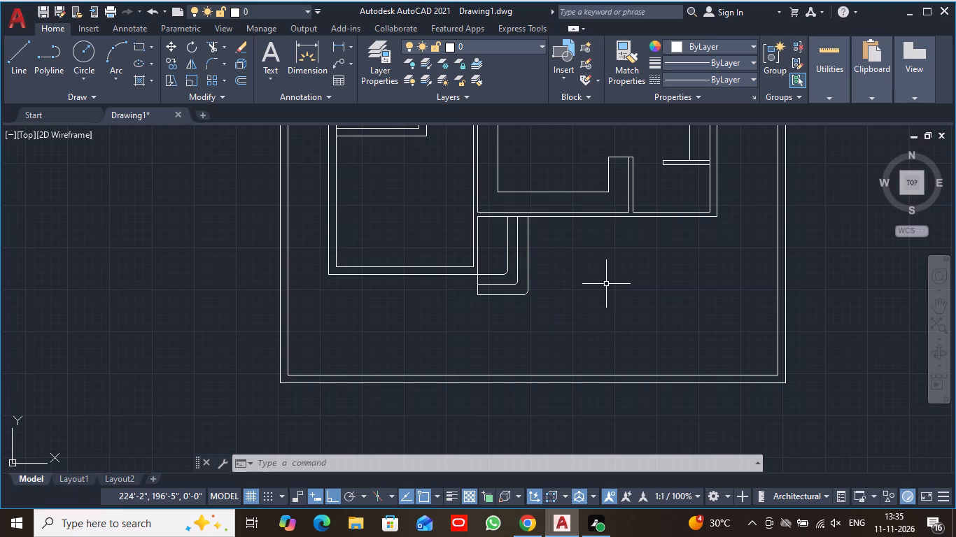
scroll(606, 284, down, 2)
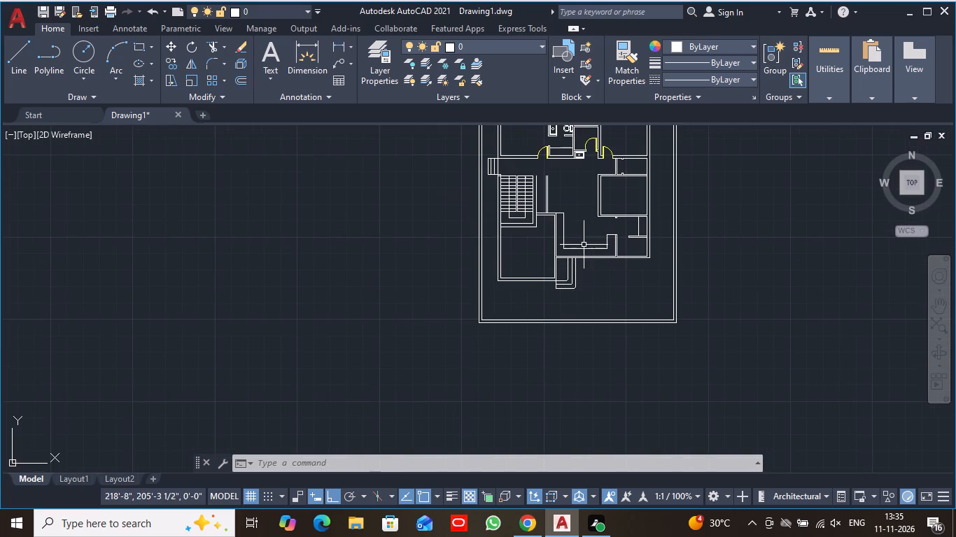
middle_drag(582, 229, 586, 316)
scroll(584, 313, up, 2)
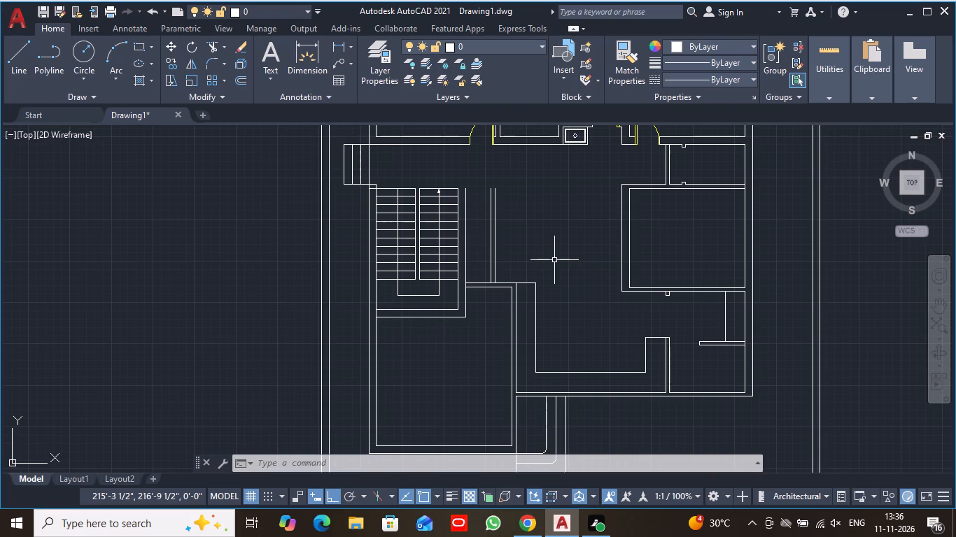
middle_drag(539, 420, 540, 392)
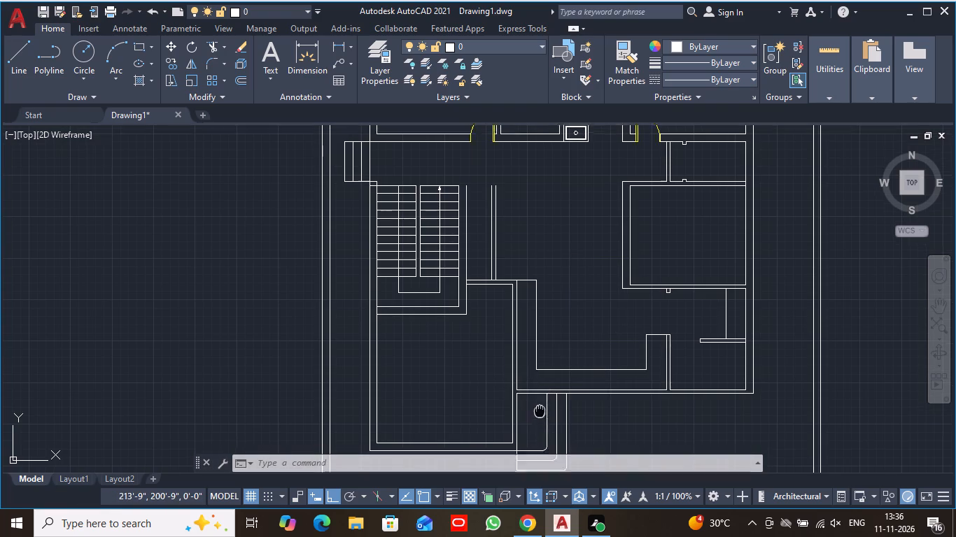
middle_drag(540, 392, 541, 274)
scroll(535, 266, up, 3)
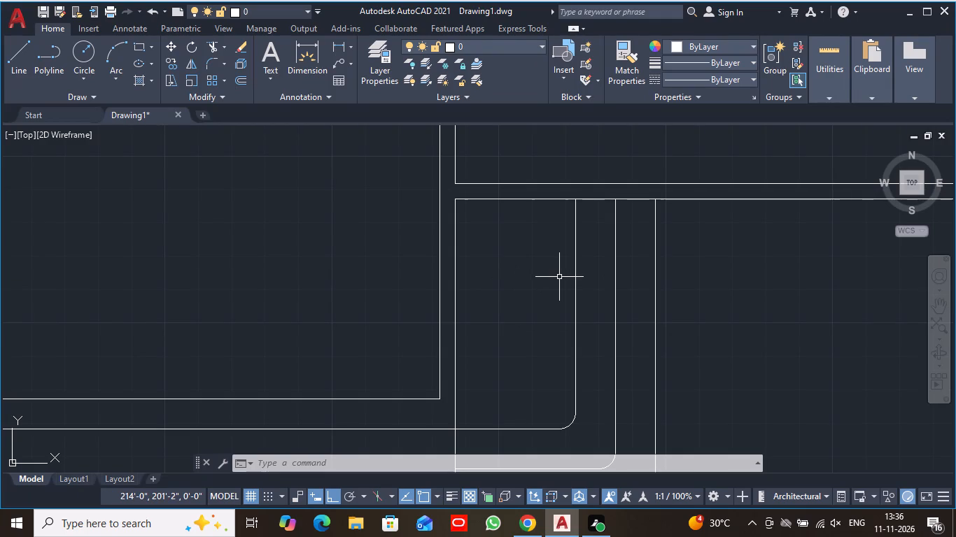
click(19, 62)
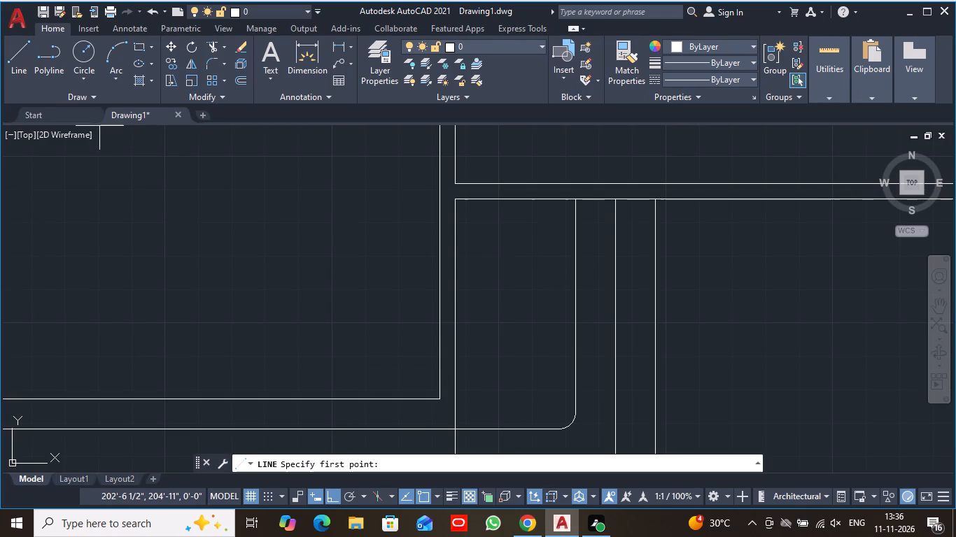
click(436, 400)
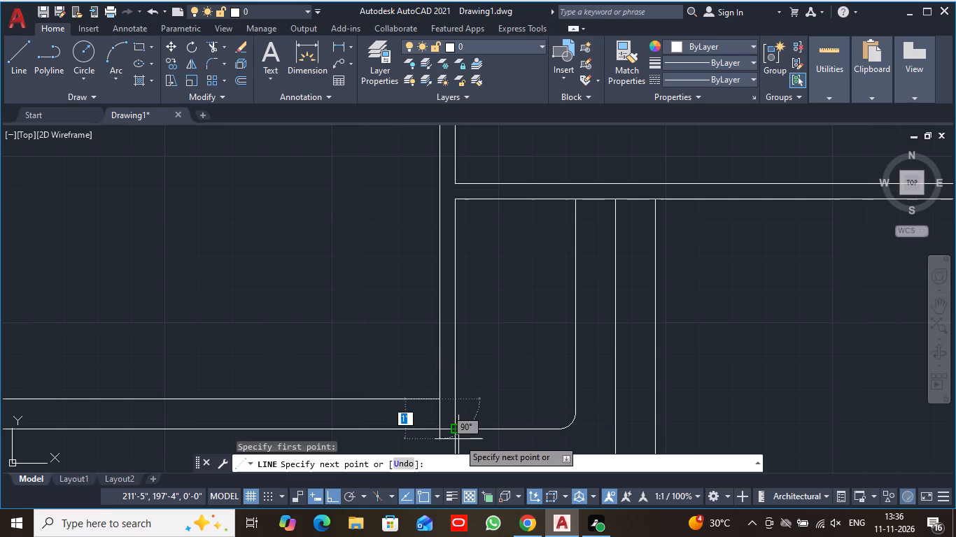
click(458, 399)
key(Escape)
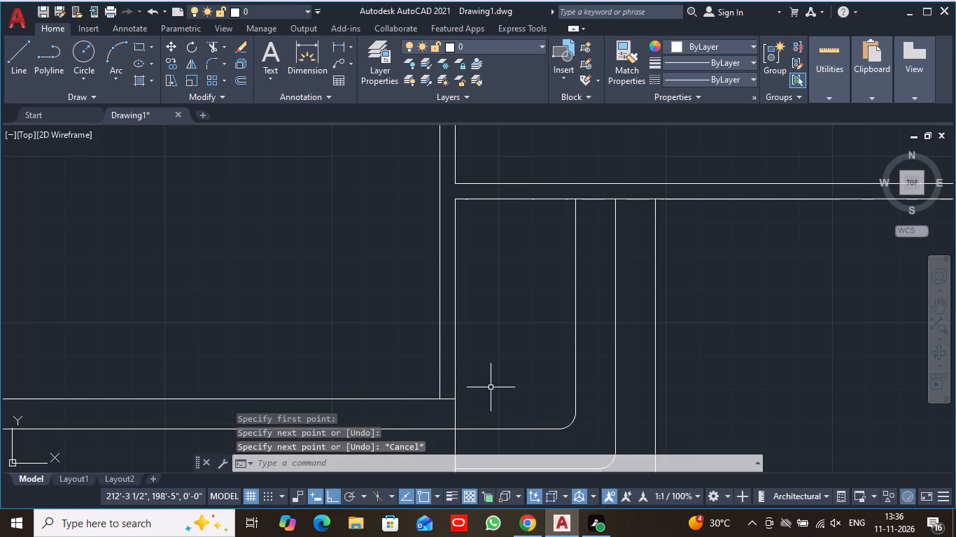
Draw a short horizontal line across the same wall at the landing's upper end, closing the wall thickness.
text(l)
key(space)
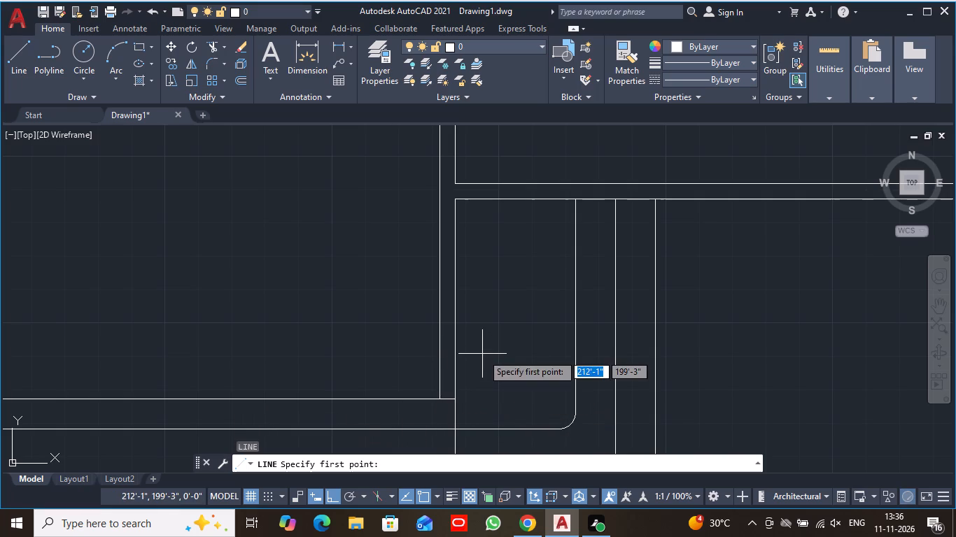
middle_drag(477, 266, 477, 294)
scroll(477, 294, up, 1)
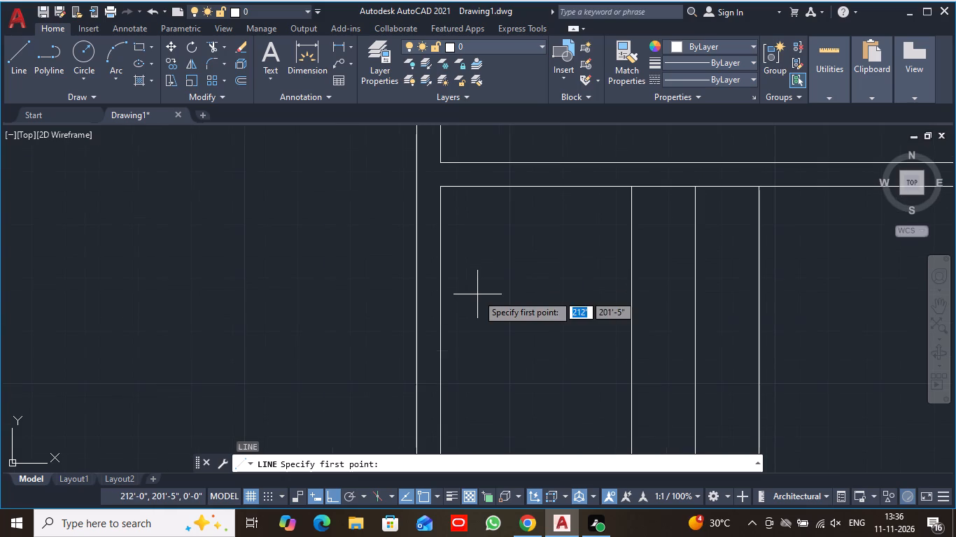
click(443, 187)
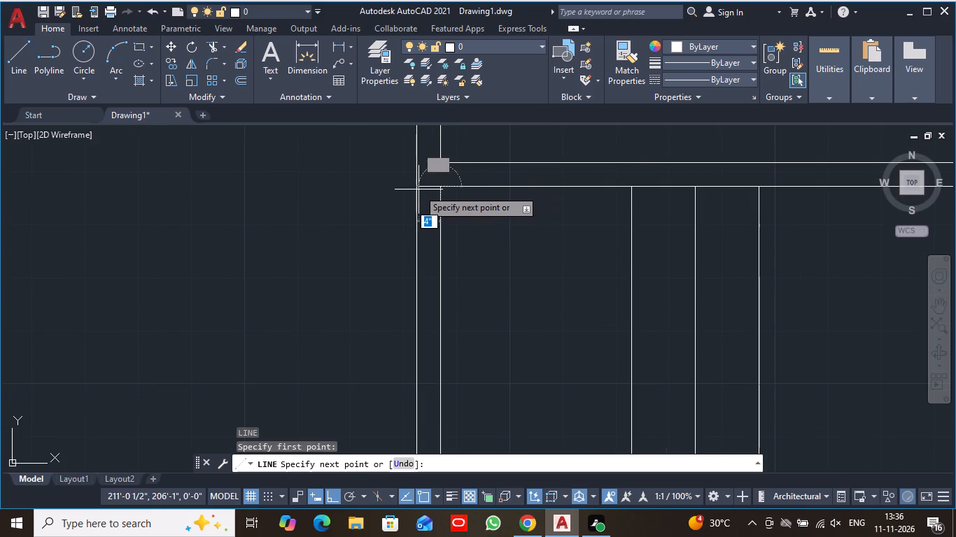
scroll(419, 189, down, 2)
scroll(419, 178, up, 1)
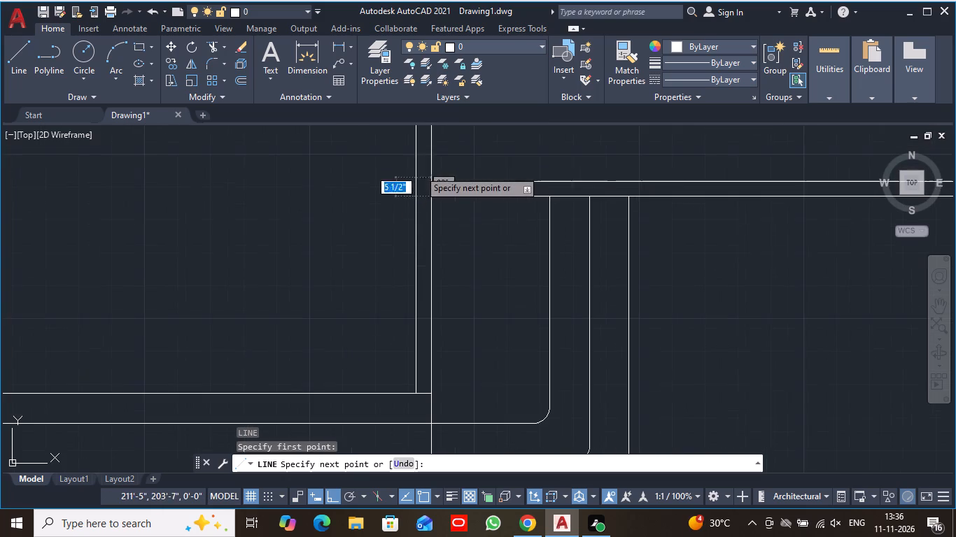
middle_drag(420, 127, 404, 314)
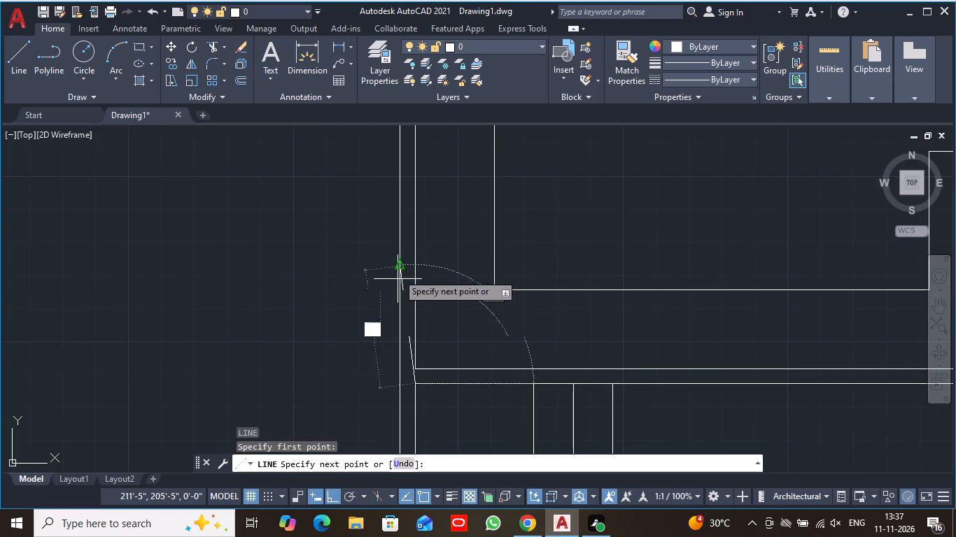
click(397, 380)
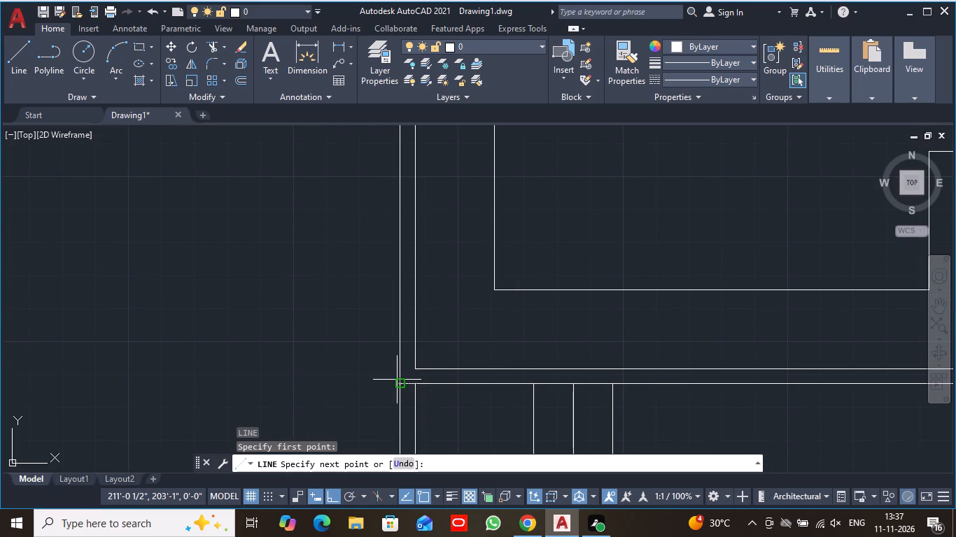
key(Escape)
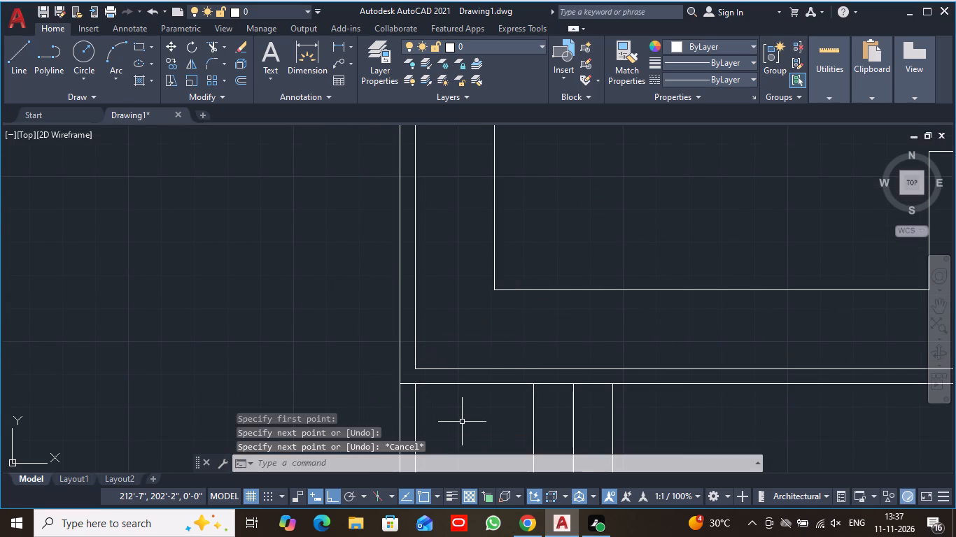
Offset the two short cross-wall lines 2.5" towards each other to mark the entrance opening's jambs.
middle_drag(462, 427, 447, 289)
scroll(447, 289, down, 1)
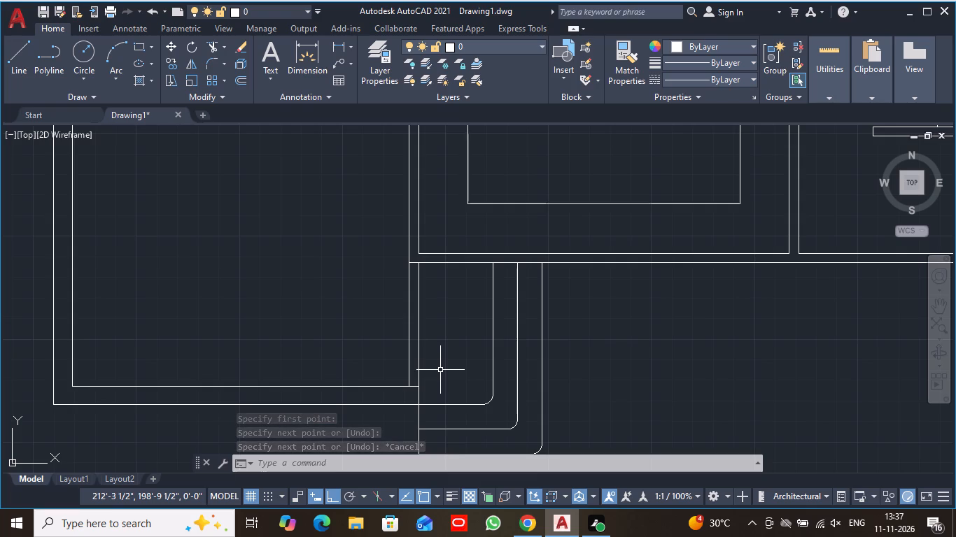
scroll(440, 370, up, 1)
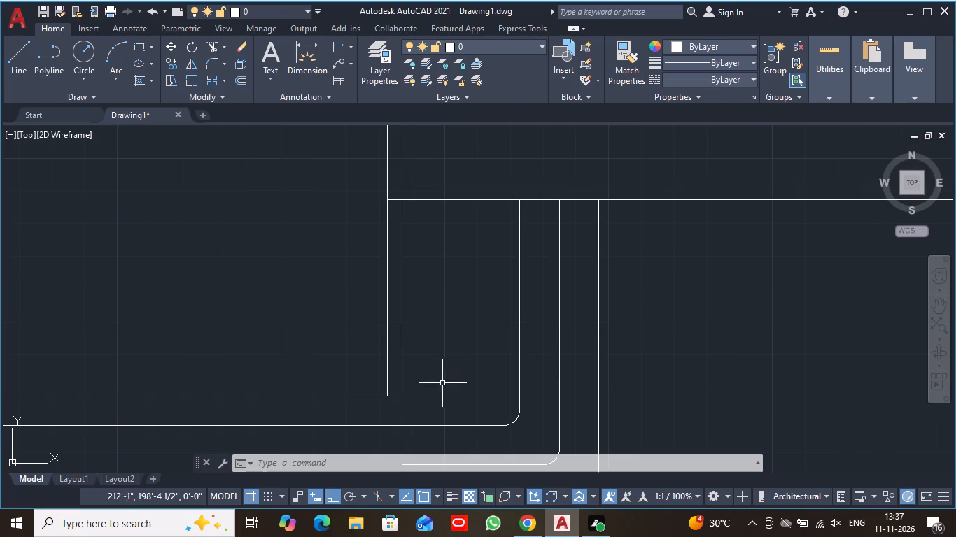
click(240, 78)
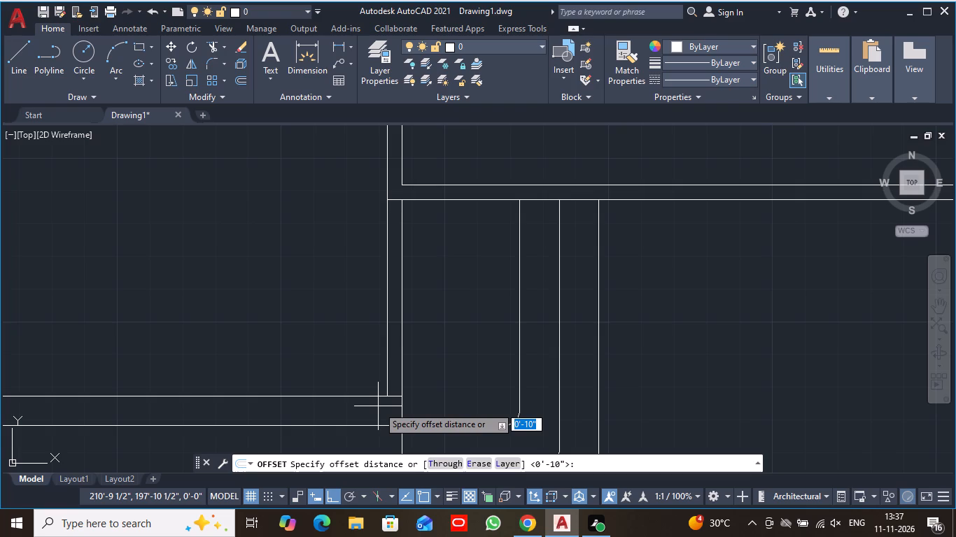
key(2)
text(.5)
key(shift+quotedbl)
key(Return)
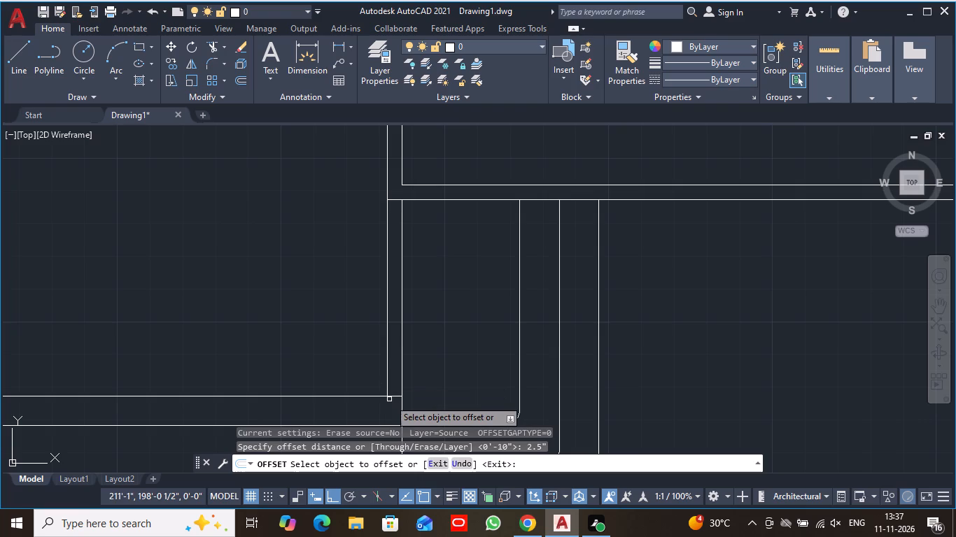
click(395, 396)
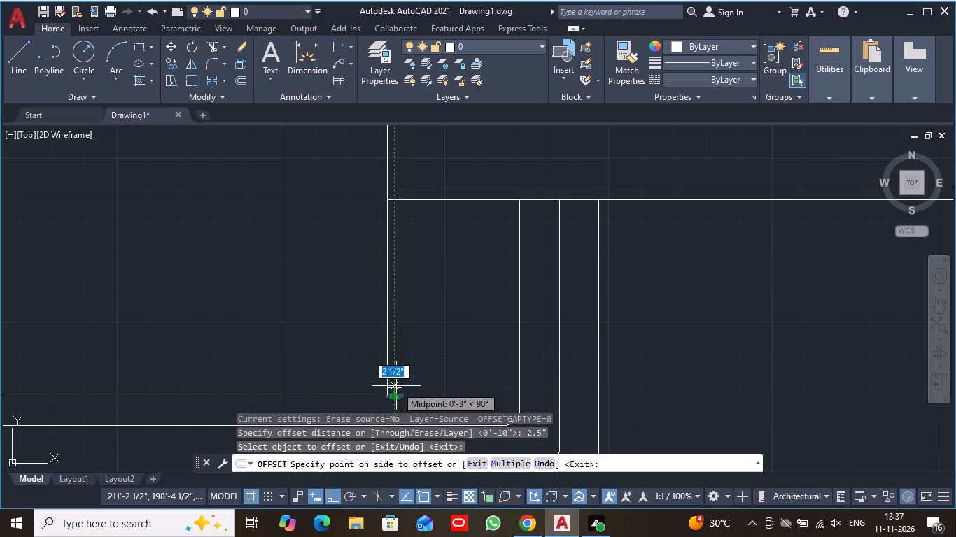
click(396, 386)
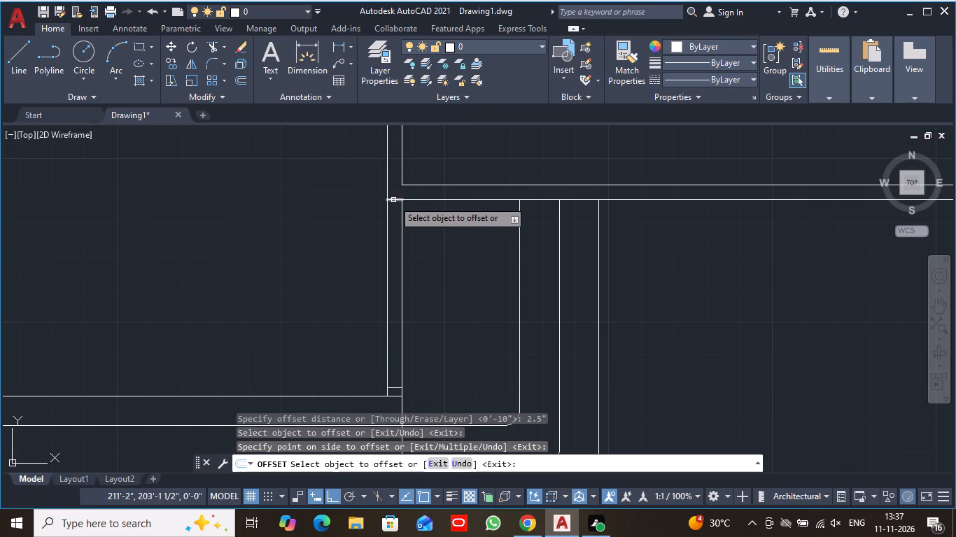
click(393, 200)
click(395, 216)
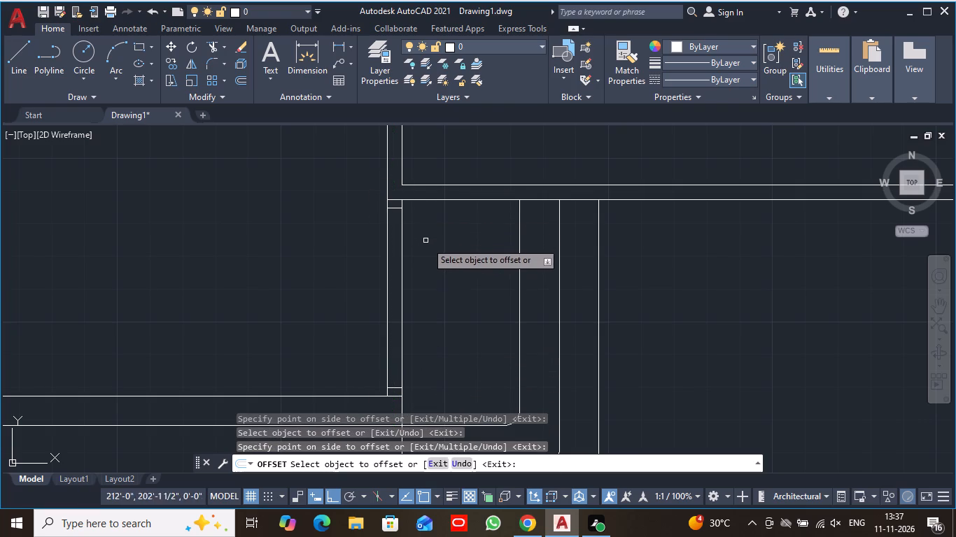
scroll(427, 243, up, 1)
scroll(428, 251, down, 1)
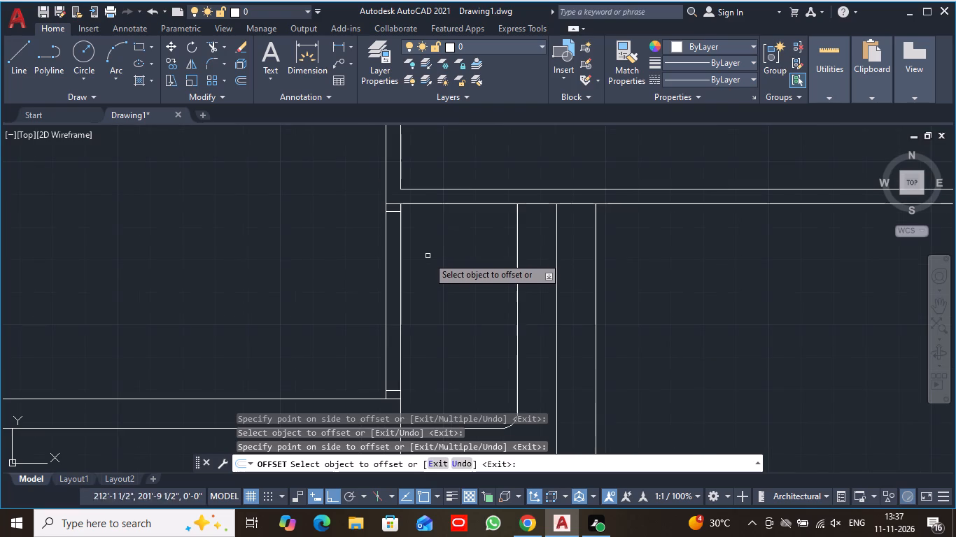
middle_drag(428, 260, 426, 233)
key(Escape)
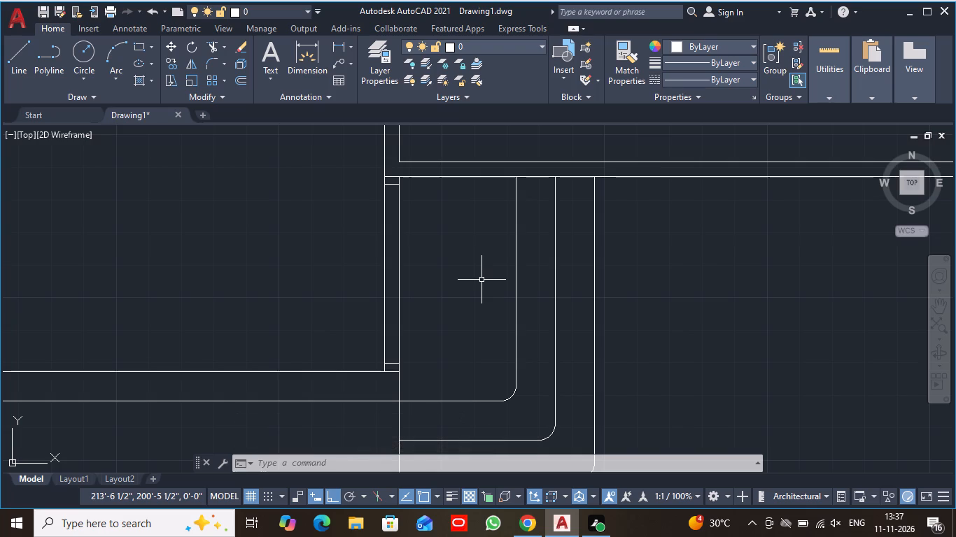
Trim both vertical wall lines between the two offset jamb lines to open the entrance doorway.
text(tr)
key(space)
scroll(411, 251, up, 1)
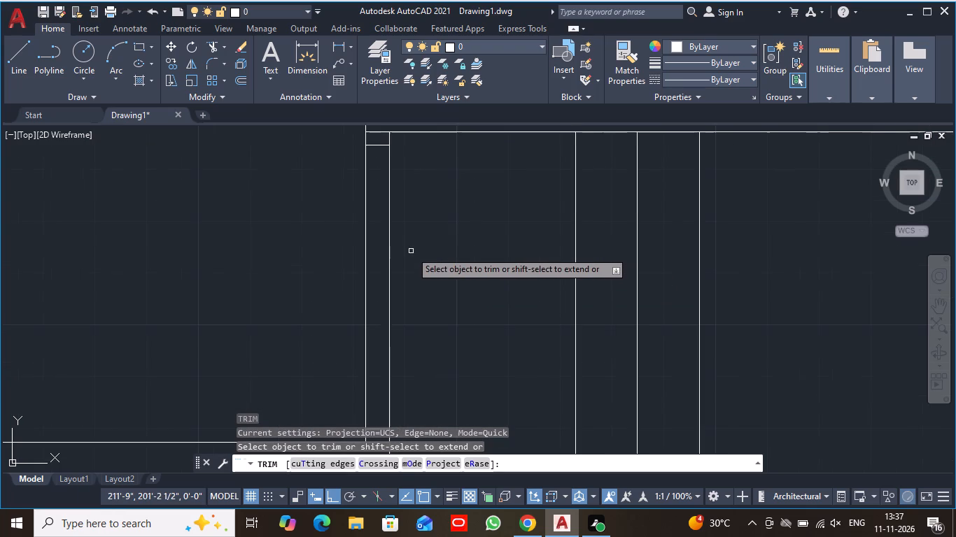
click(365, 222)
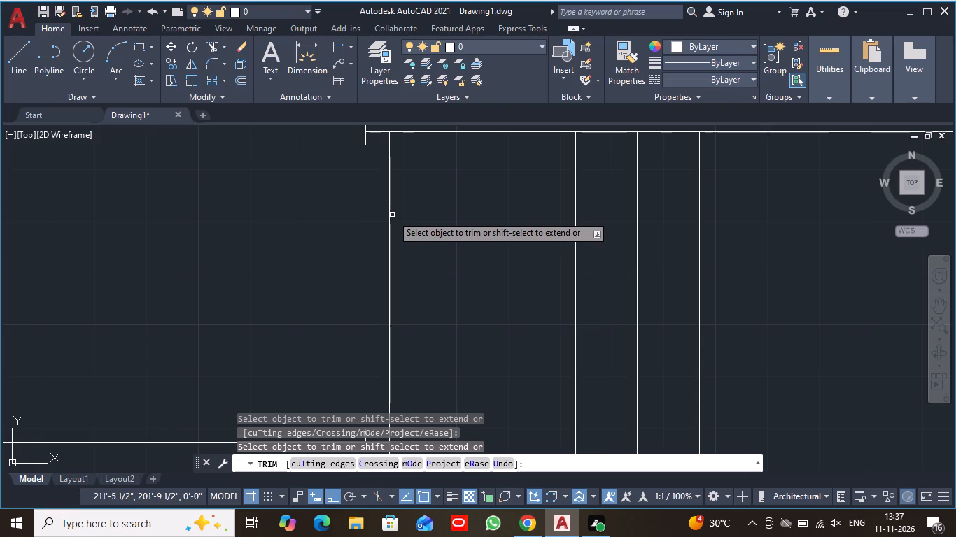
click(390, 220)
scroll(392, 220, down, 1)
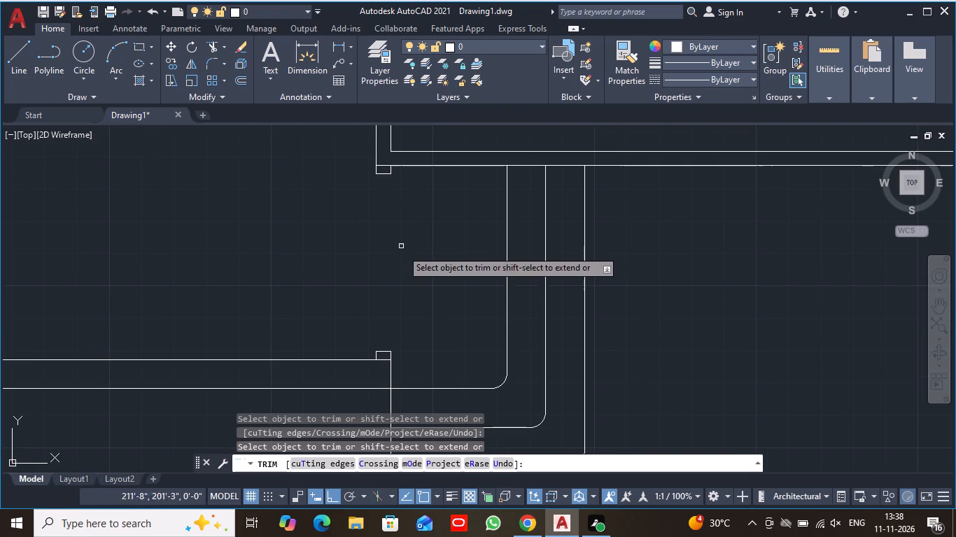
Trim away the original short cross-wall lines behind the lower and upper jambs so each joins its wall.
scroll(378, 386, up, 3)
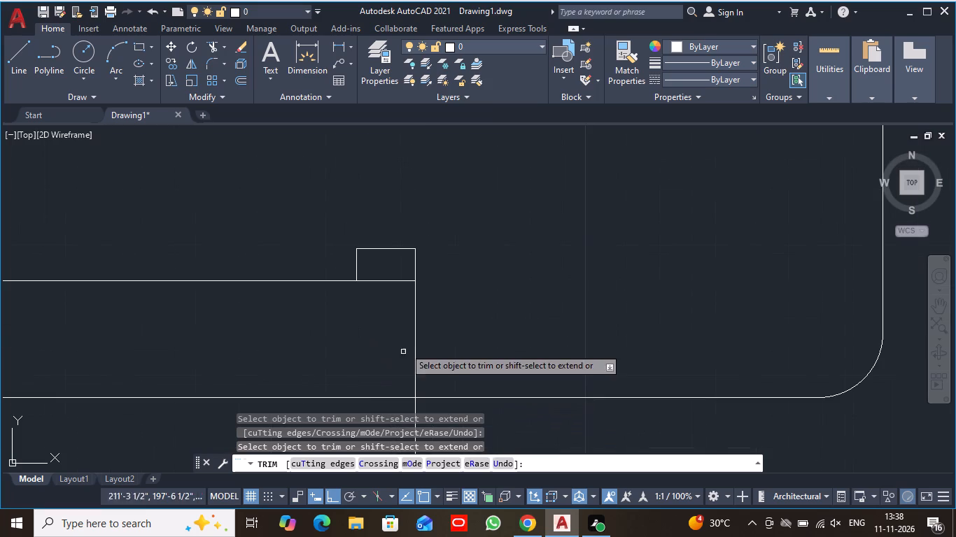
click(387, 282)
scroll(458, 256, down, 2)
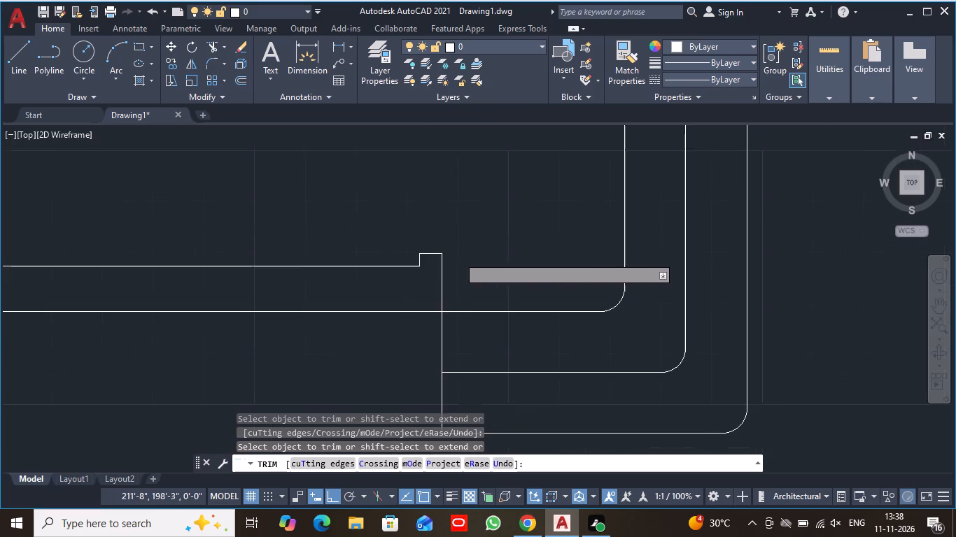
middle_drag(467, 205, 477, 395)
middle_drag(444, 214, 448, 313)
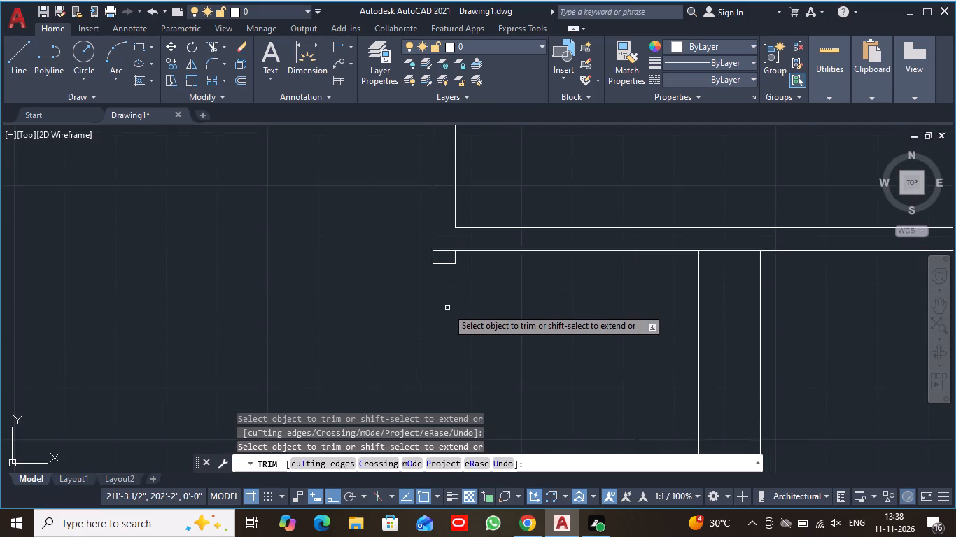
scroll(447, 308, up, 2)
middle_drag(475, 236, 475, 382)
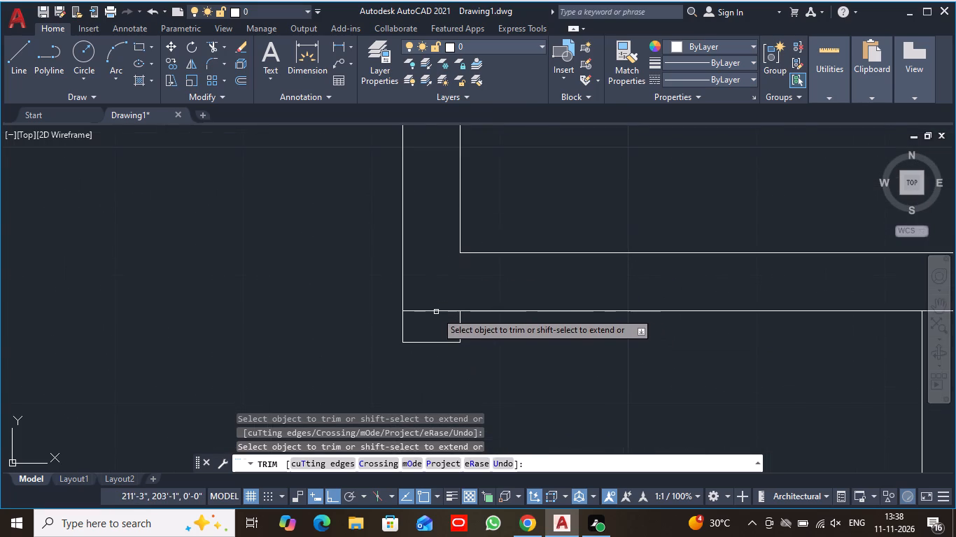
click(436, 311)
scroll(530, 373, down, 3)
middle_drag(532, 388, 484, 173)
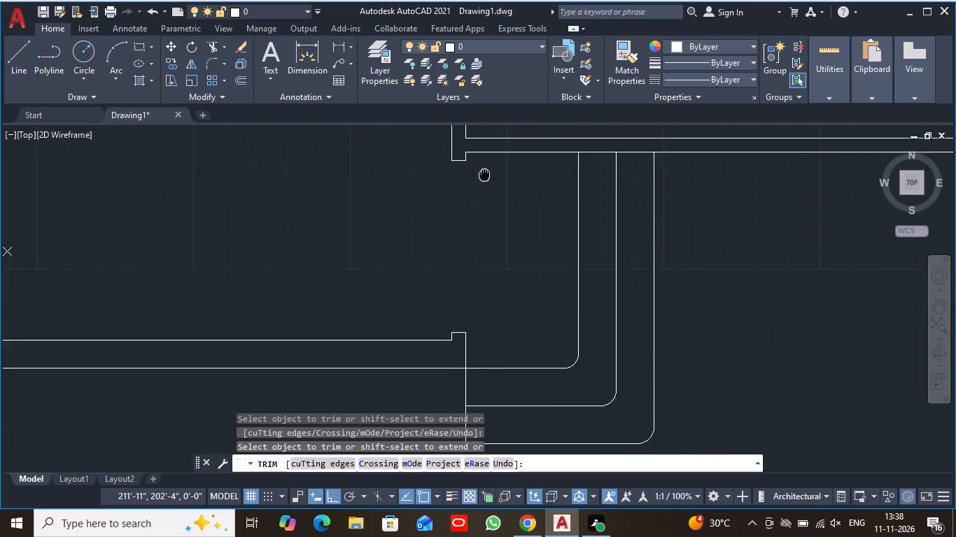
Copy the yellow door's leaf and swing arc from the opening above the staircase to empty space beyond the west boundary wall.
middle_drag(484, 173, 484, 173)
middle_drag(492, 201, 501, 262)
scroll(495, 216, down, 1)
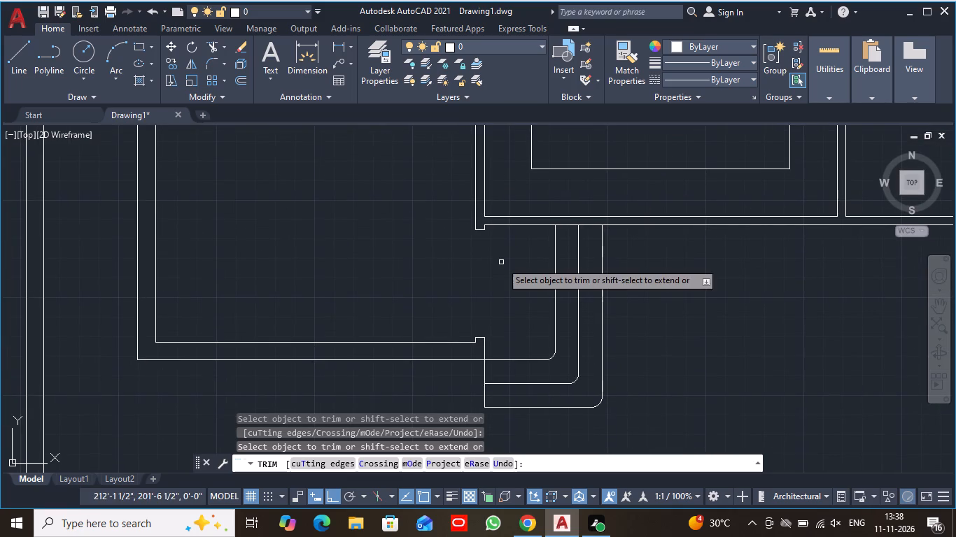
scroll(502, 266, down, 3)
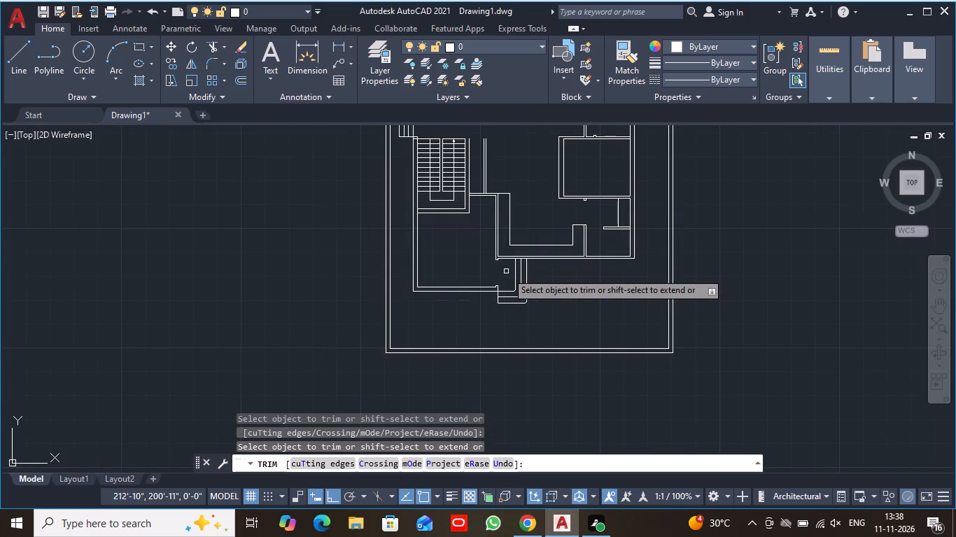
key(Escape)
middle_drag(546, 205, 546, 305)
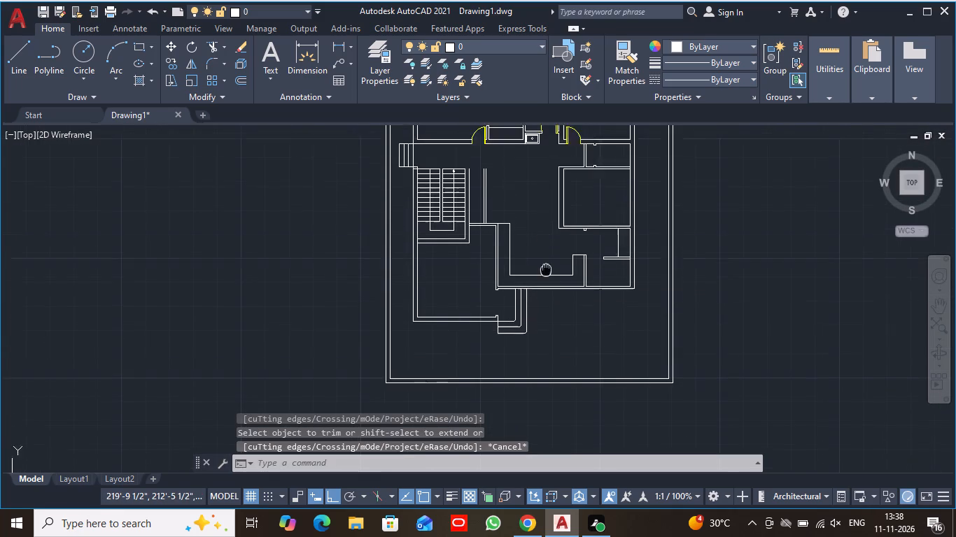
middle_drag(546, 305, 546, 413)
scroll(519, 386, up, 2)
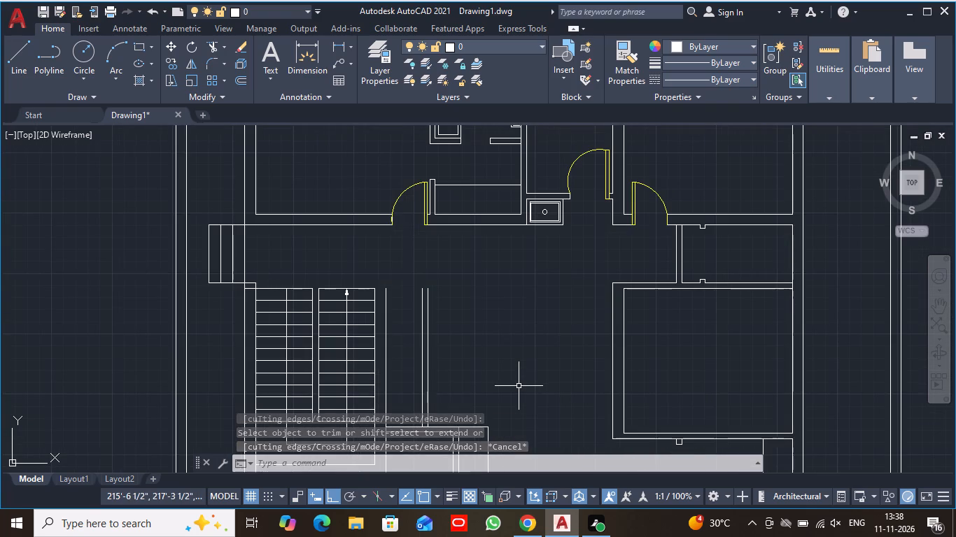
click(169, 60)
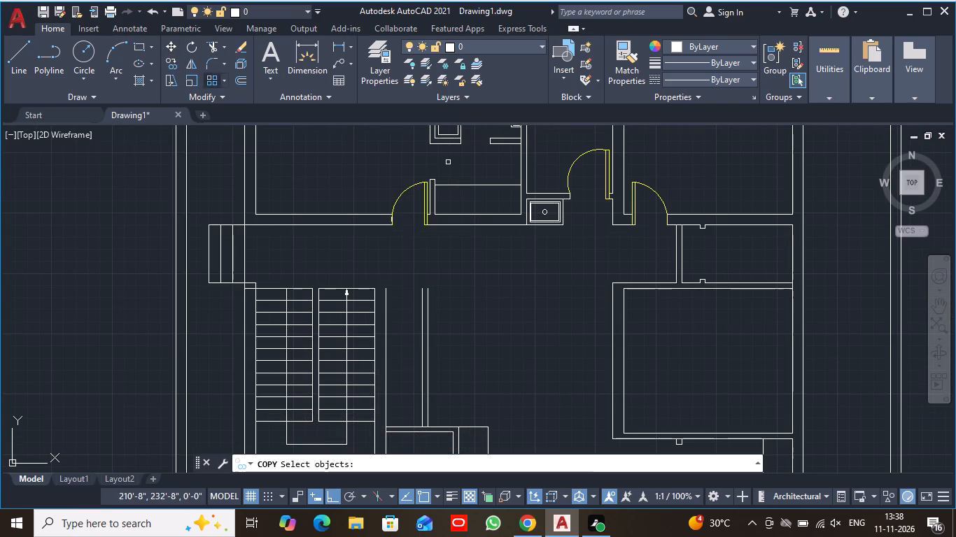
click(401, 195)
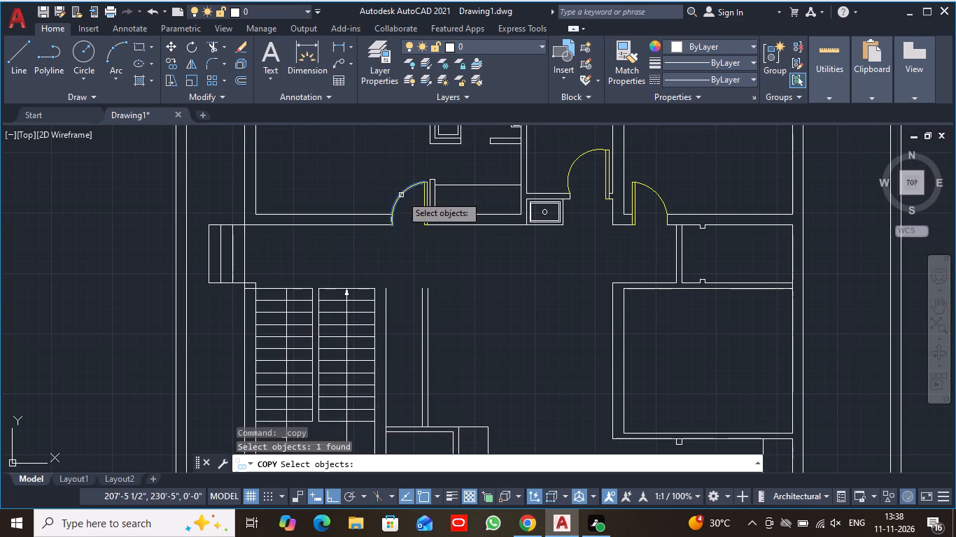
click(426, 206)
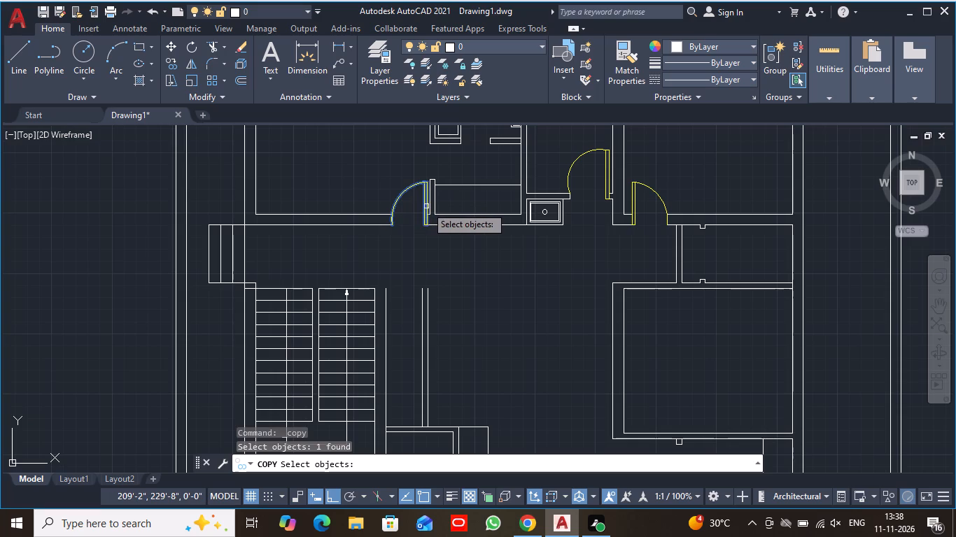
key(space)
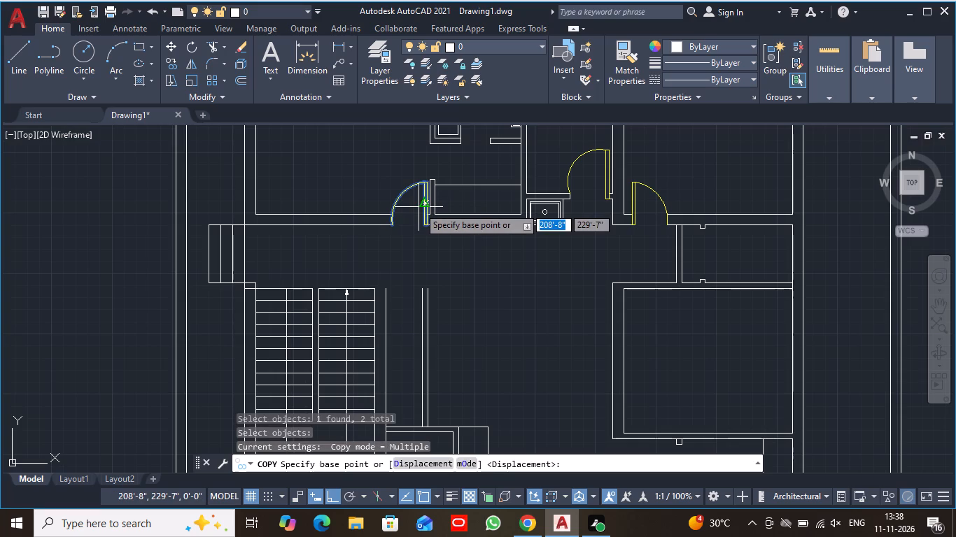
drag(424, 203, 141, 208)
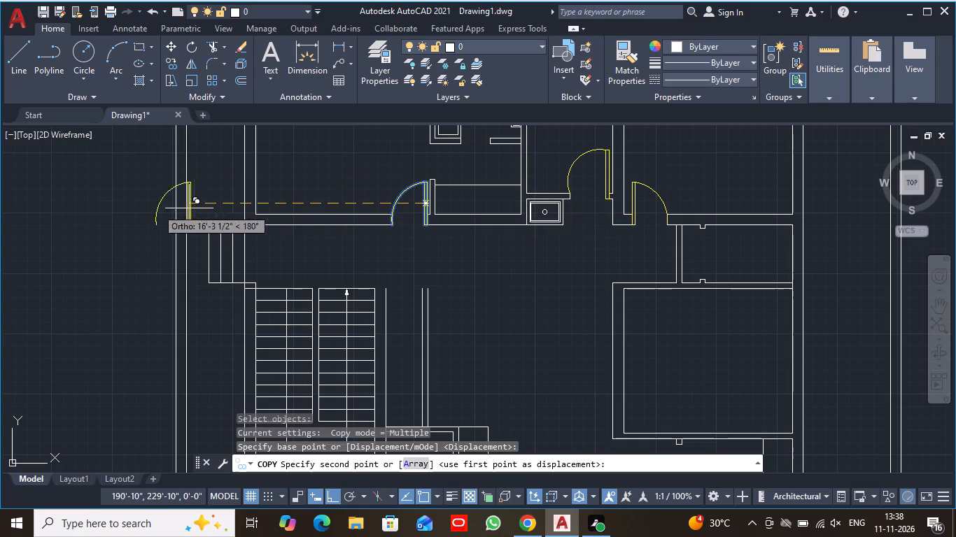
drag(141, 208, 78, 208)
click(78, 208)
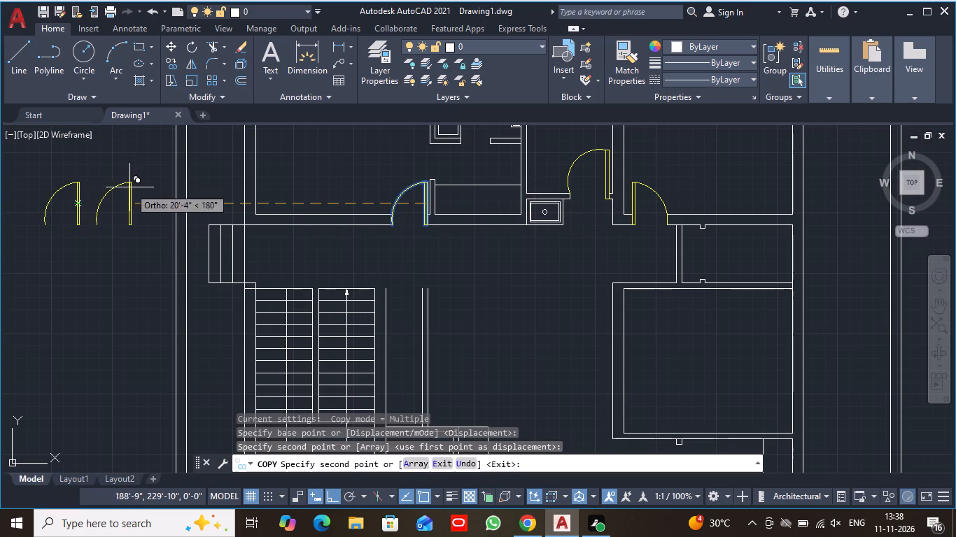
key(Escape)
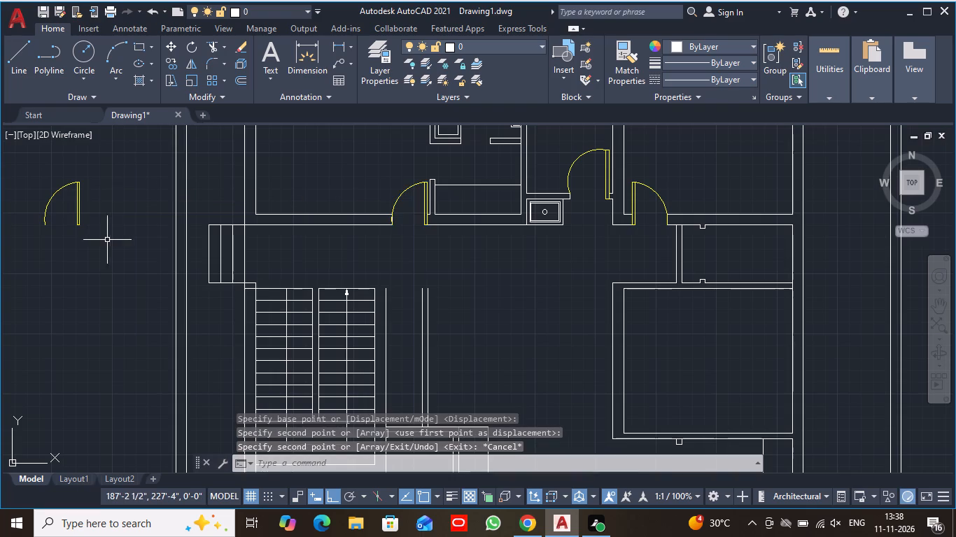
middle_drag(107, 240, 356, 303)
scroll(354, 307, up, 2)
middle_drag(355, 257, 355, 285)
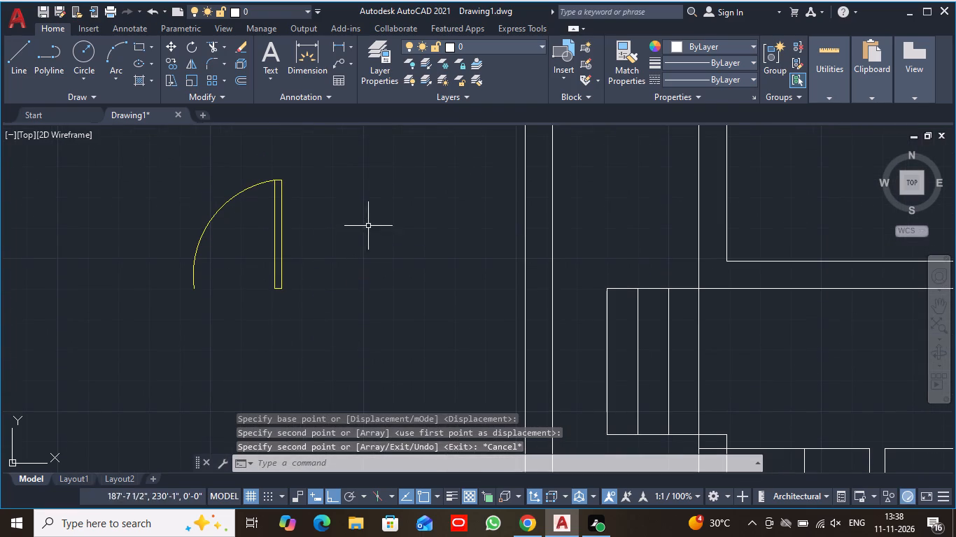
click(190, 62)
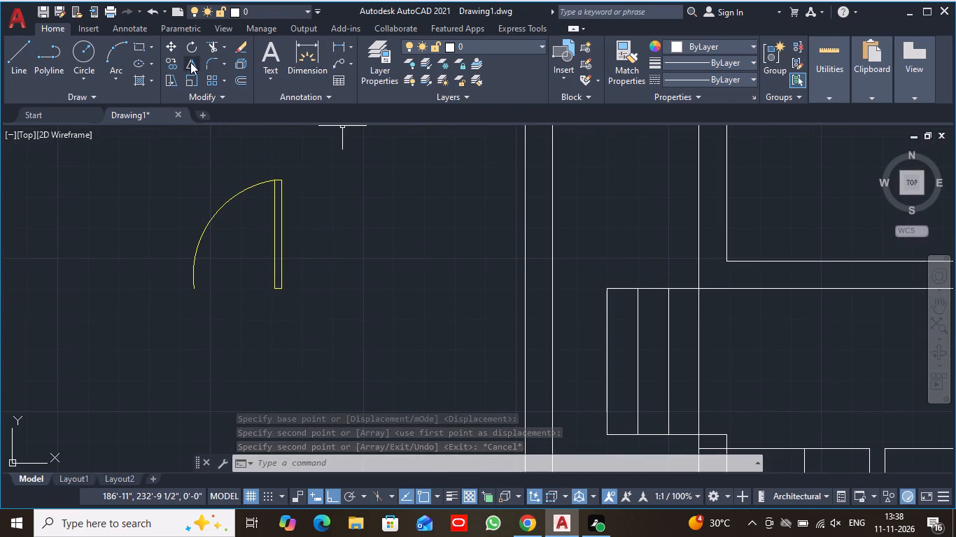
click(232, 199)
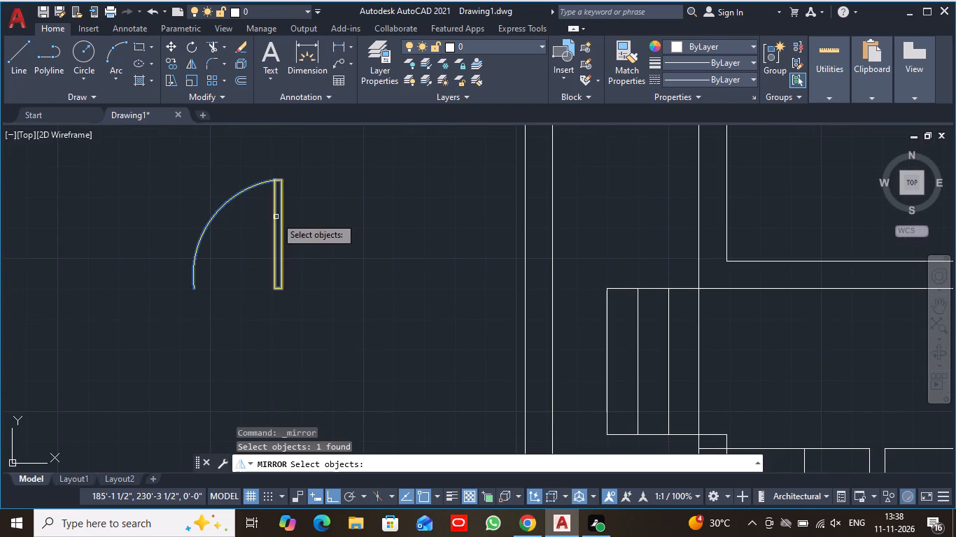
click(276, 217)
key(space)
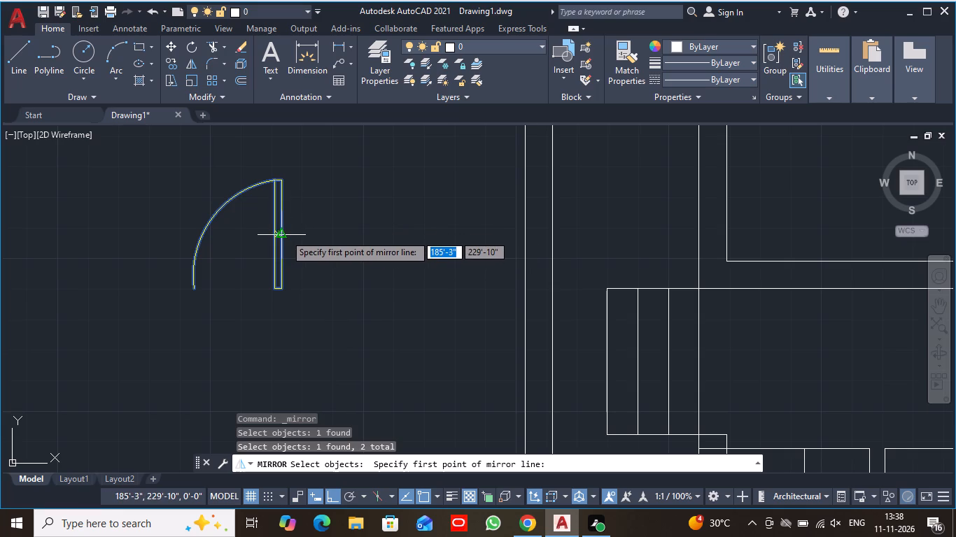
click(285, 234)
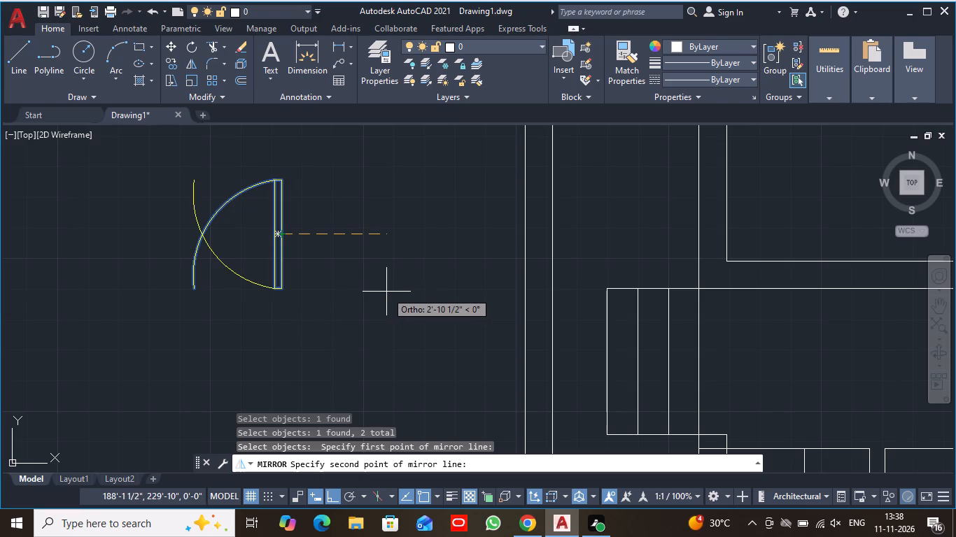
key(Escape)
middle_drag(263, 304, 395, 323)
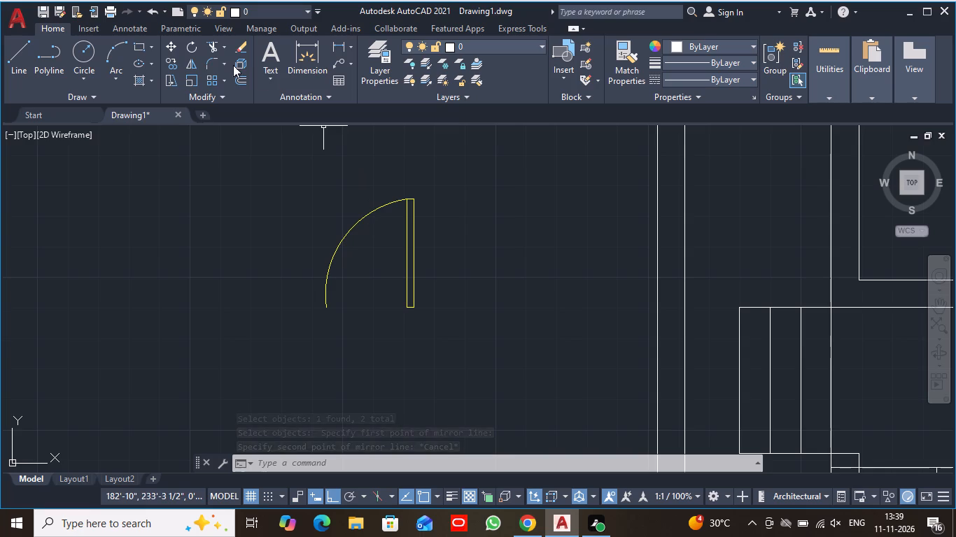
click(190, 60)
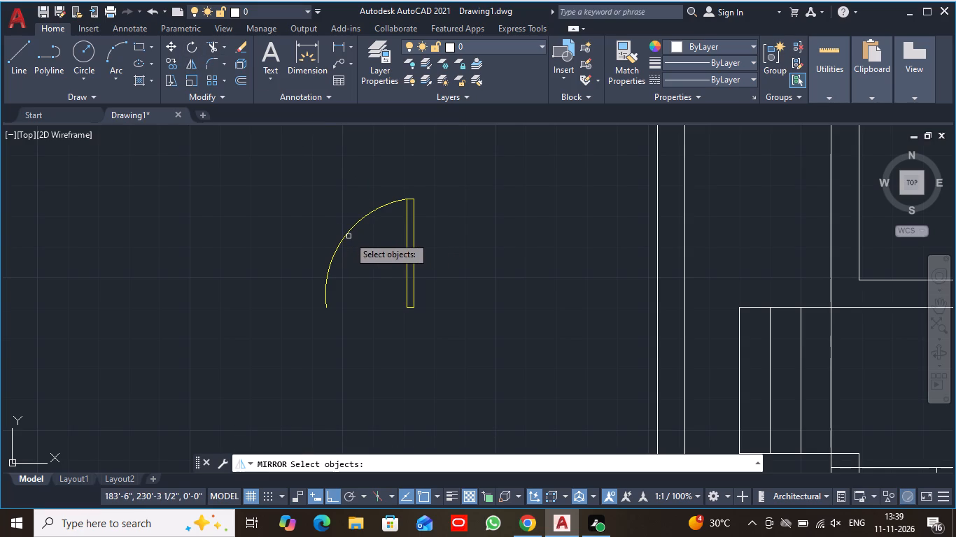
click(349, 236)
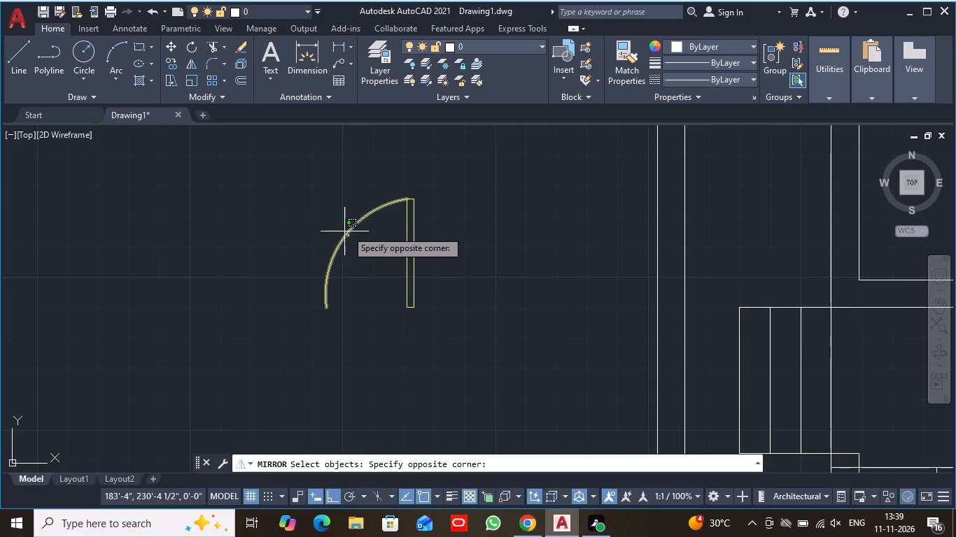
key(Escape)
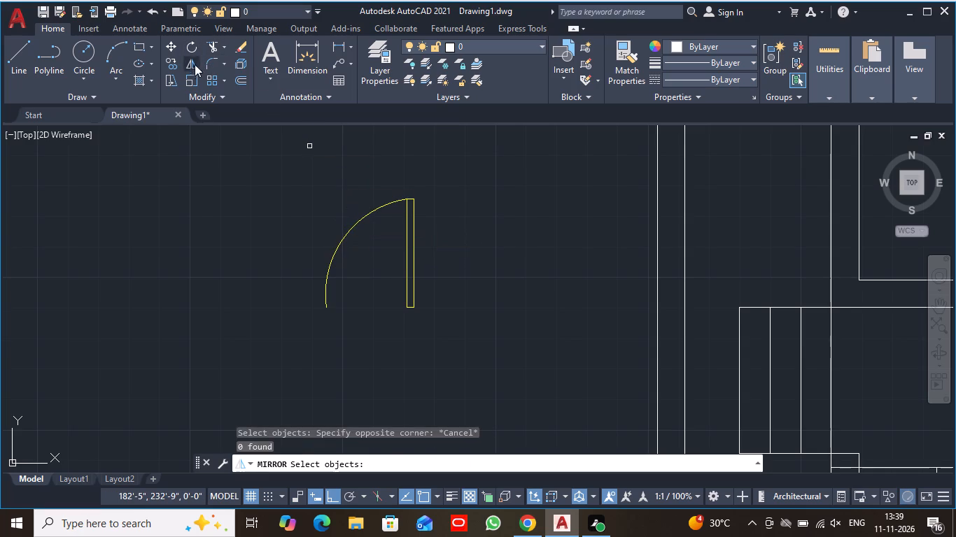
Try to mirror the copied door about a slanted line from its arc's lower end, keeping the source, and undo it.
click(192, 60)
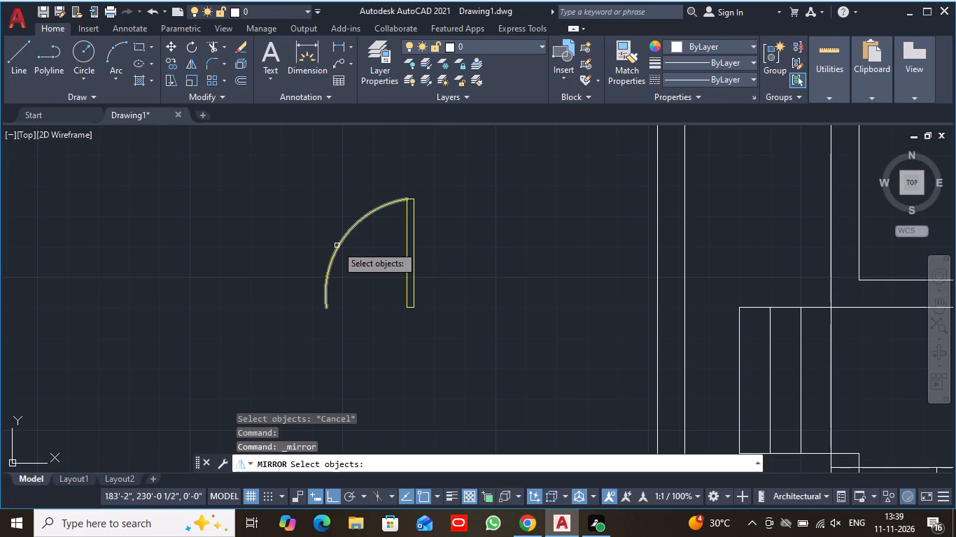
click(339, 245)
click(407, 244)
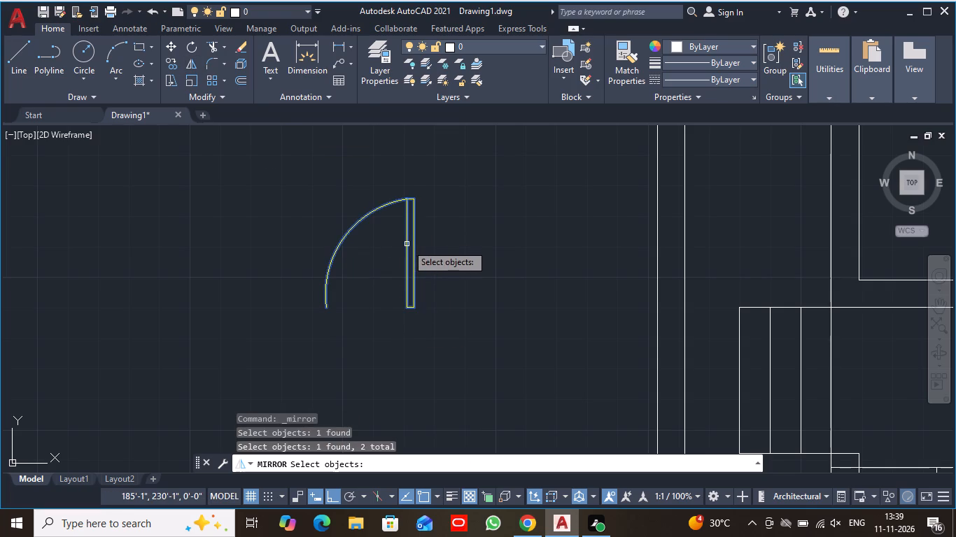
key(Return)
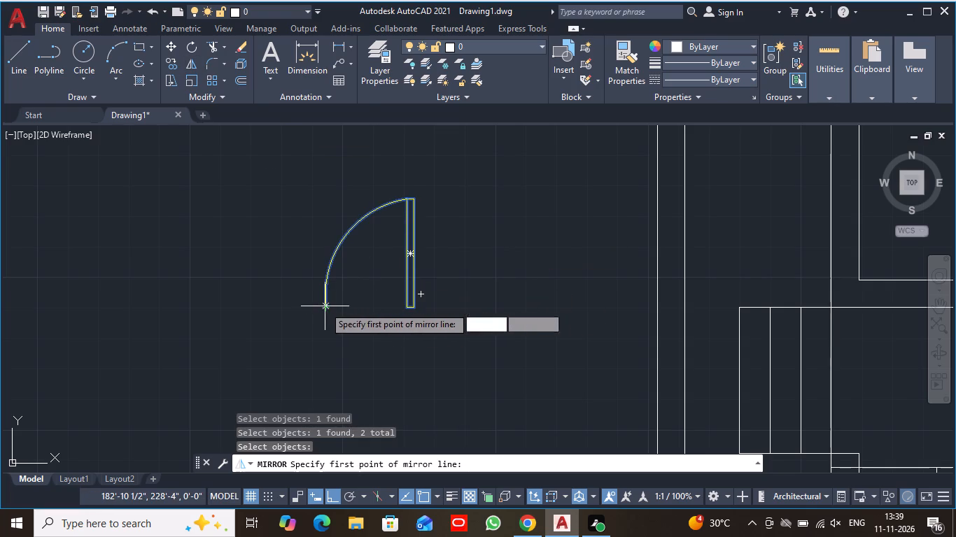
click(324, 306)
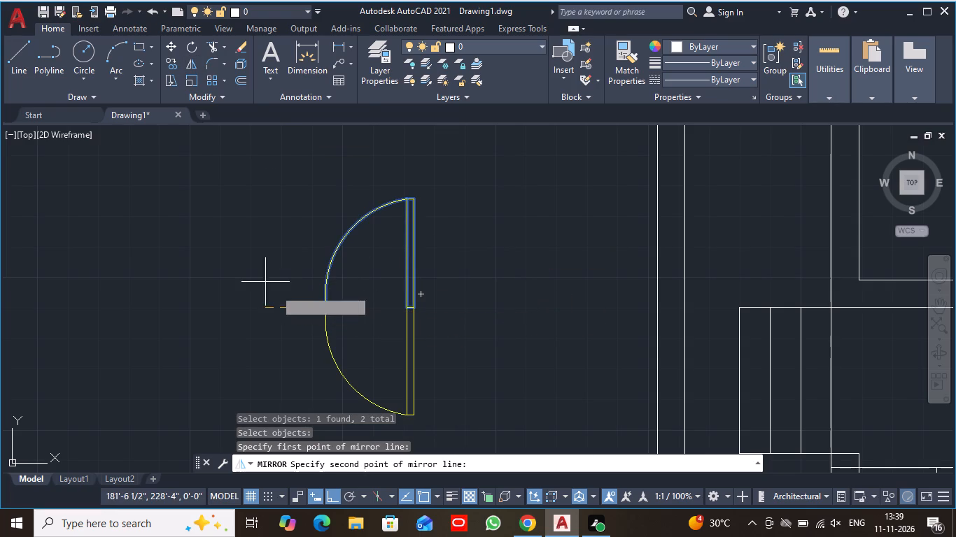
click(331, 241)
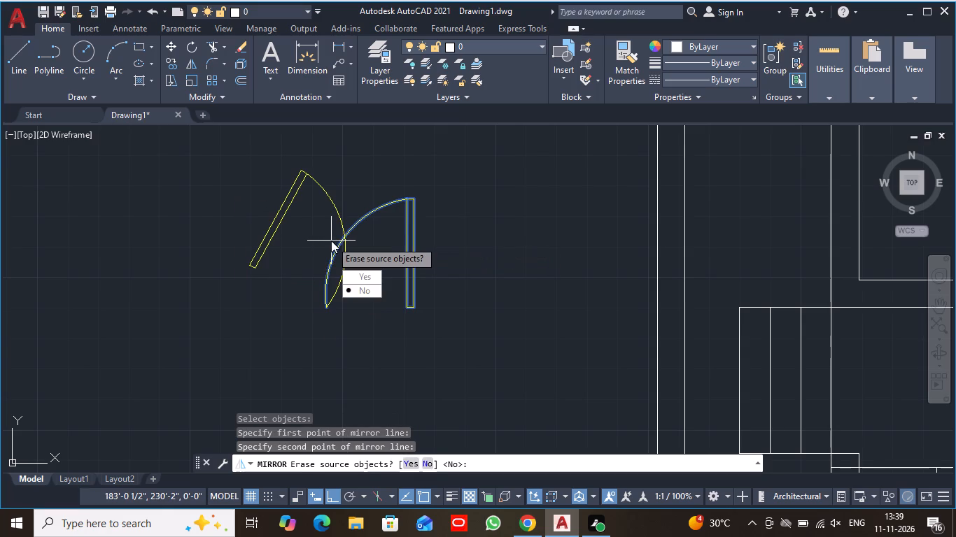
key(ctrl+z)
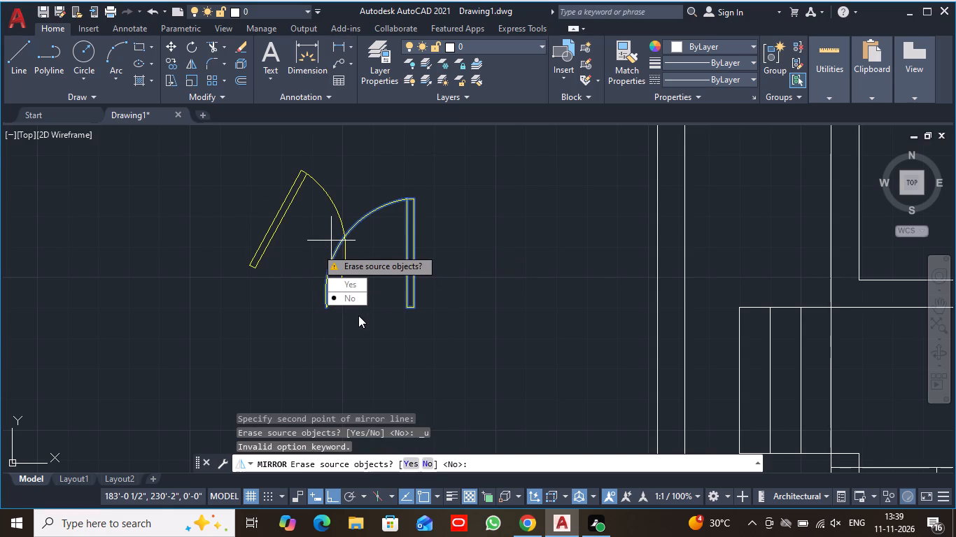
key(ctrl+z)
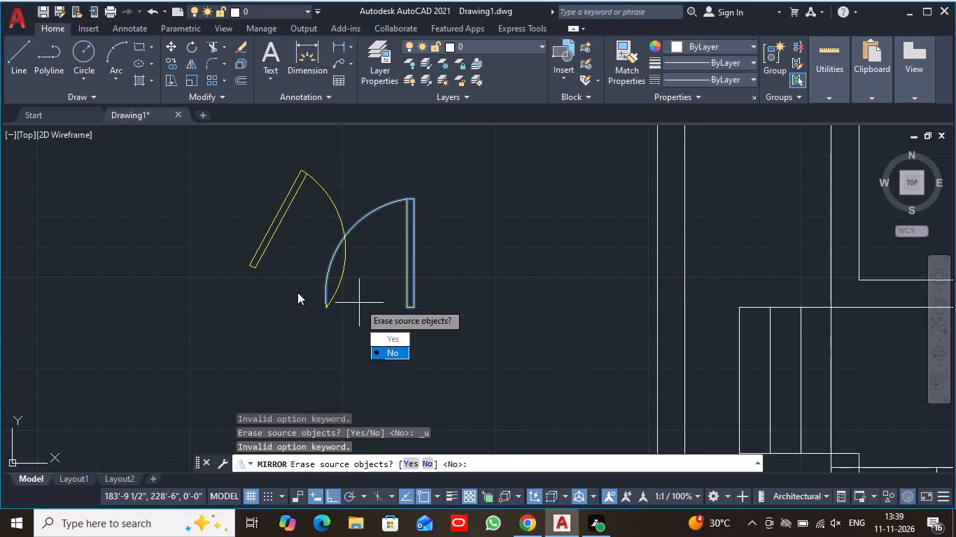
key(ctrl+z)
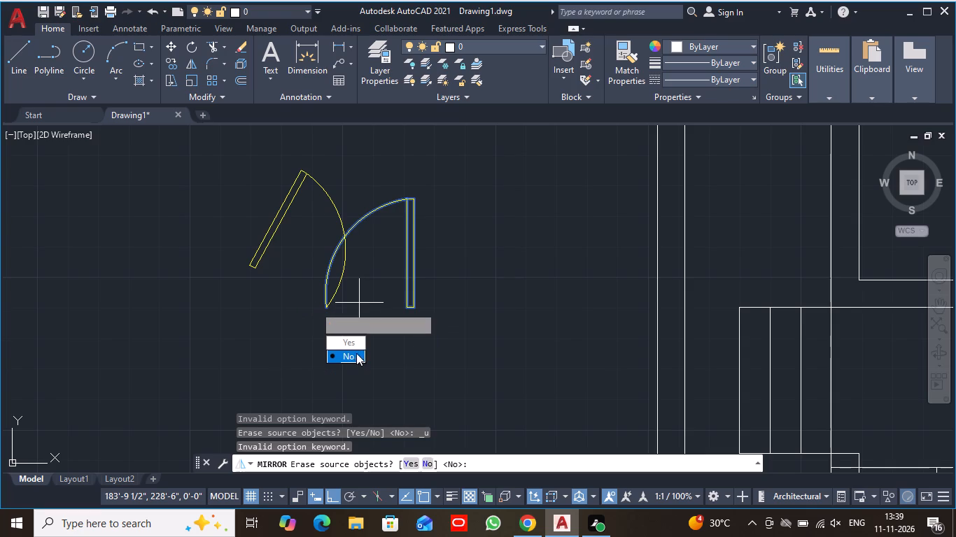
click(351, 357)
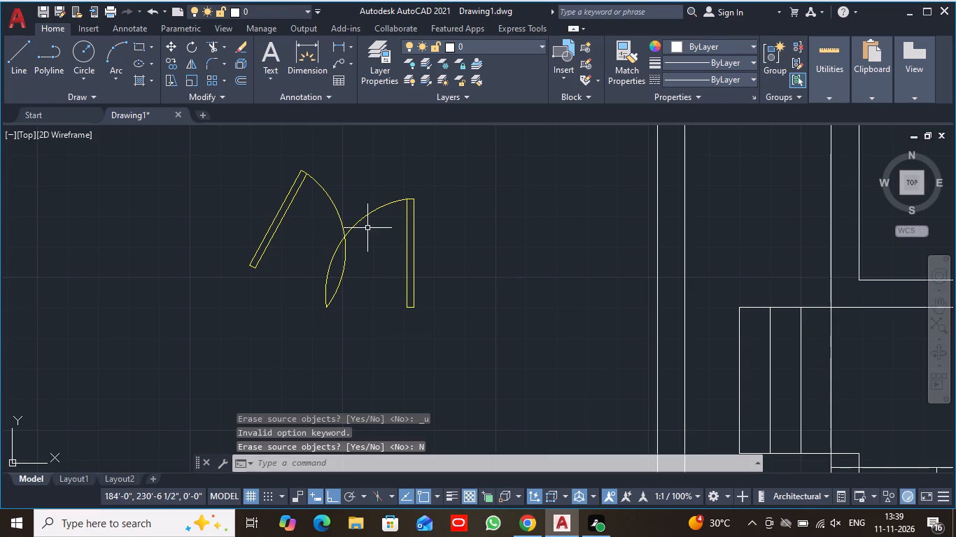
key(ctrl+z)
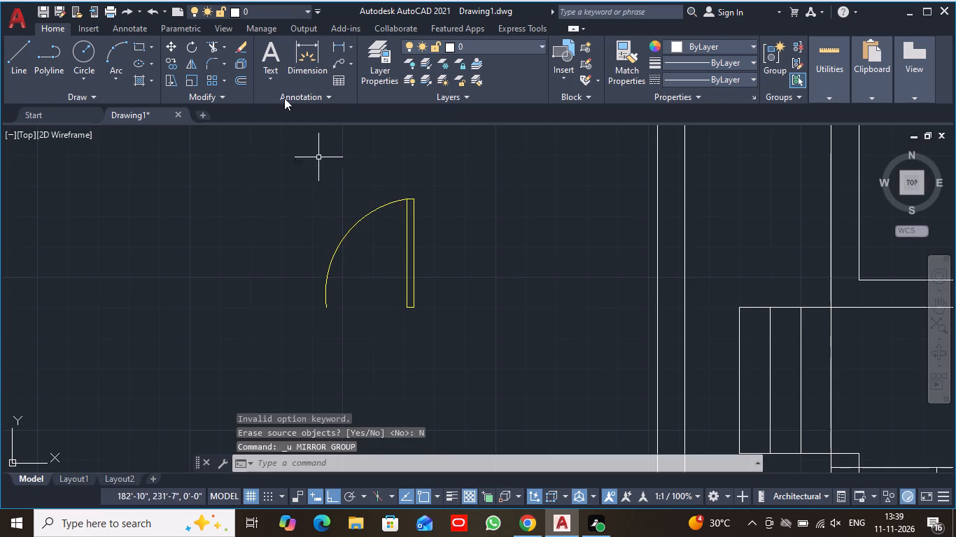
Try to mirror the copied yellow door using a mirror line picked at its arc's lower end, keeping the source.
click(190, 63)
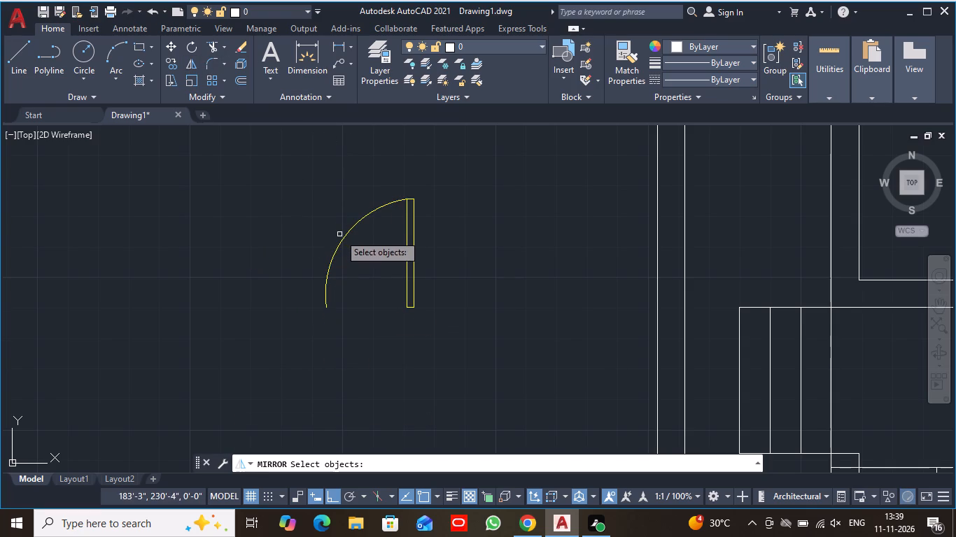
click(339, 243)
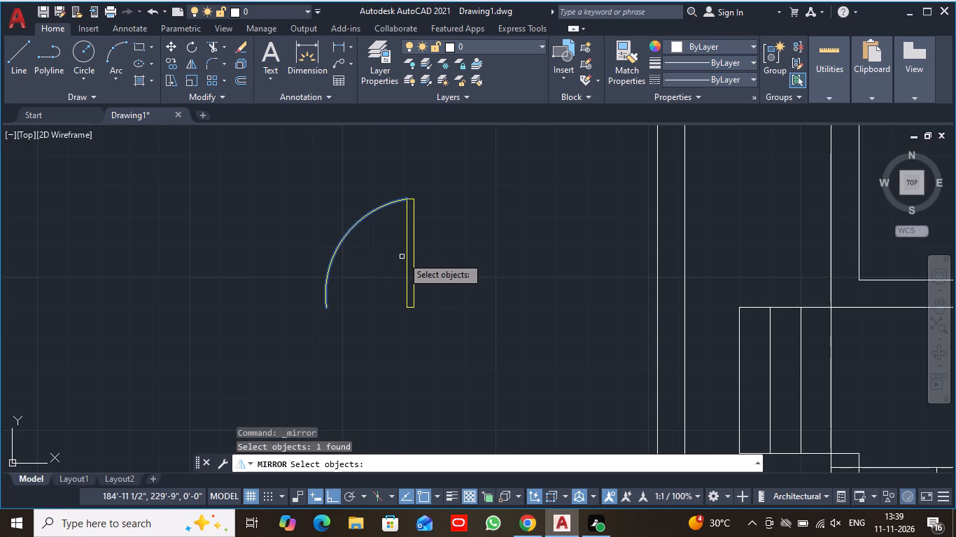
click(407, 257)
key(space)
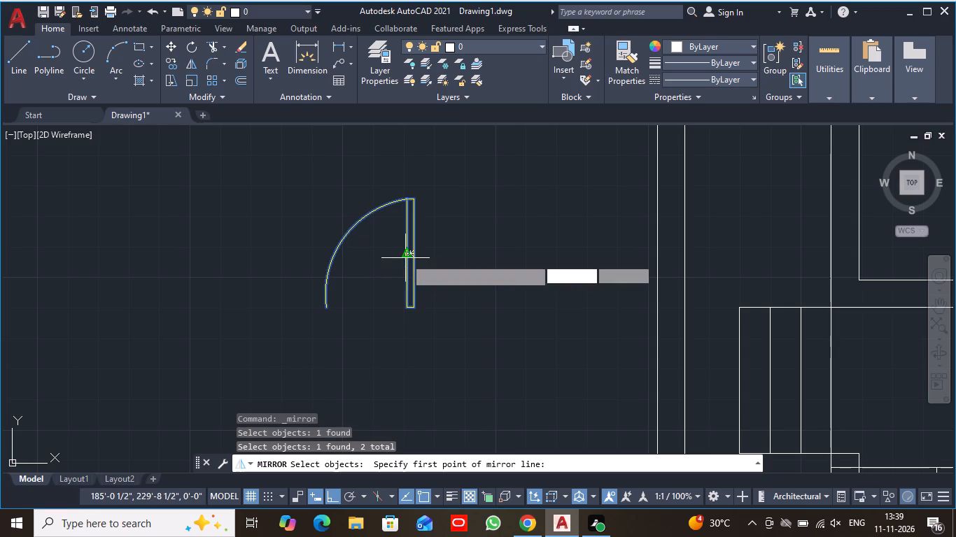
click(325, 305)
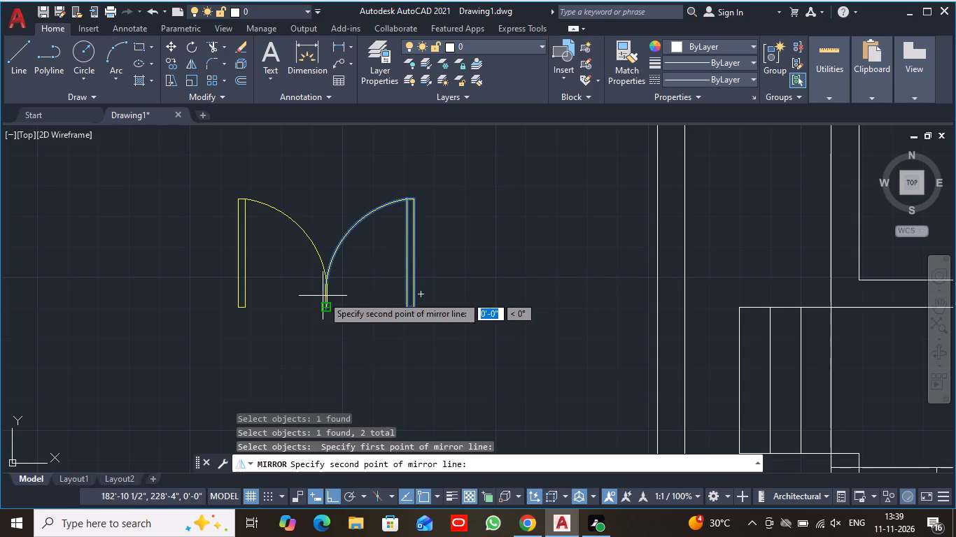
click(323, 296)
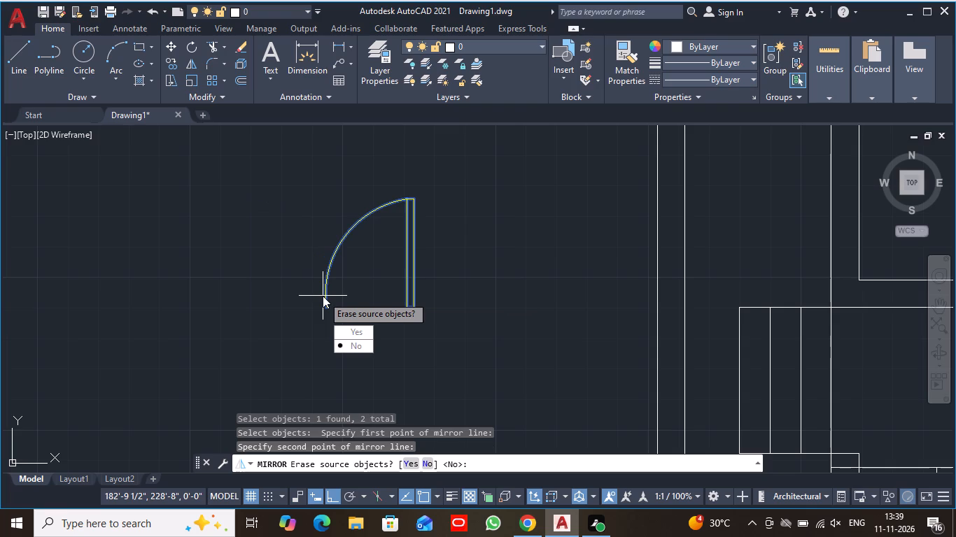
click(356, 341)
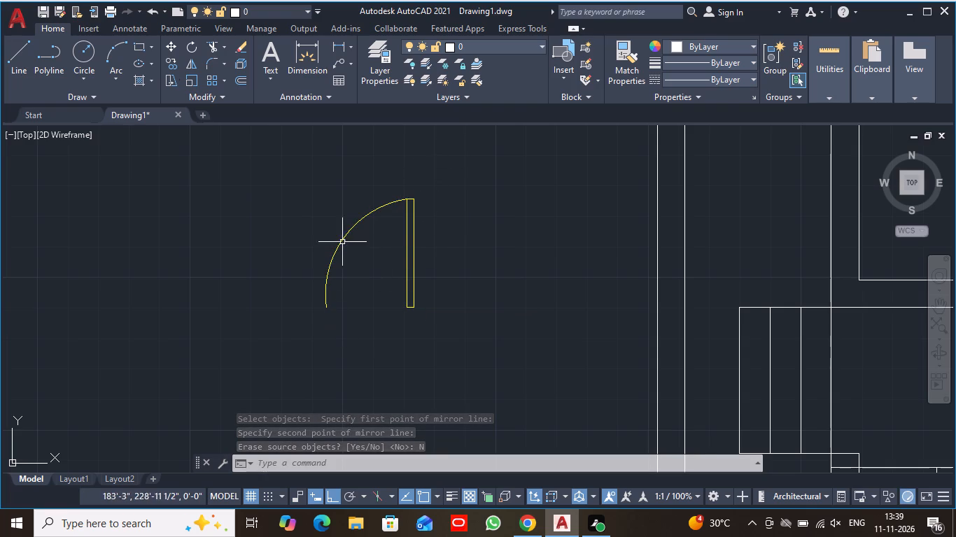
Mirror the copied door's leaf and swing arc about a vertical line through the arc's lower end, keeping the source, to form a double door.
click(189, 66)
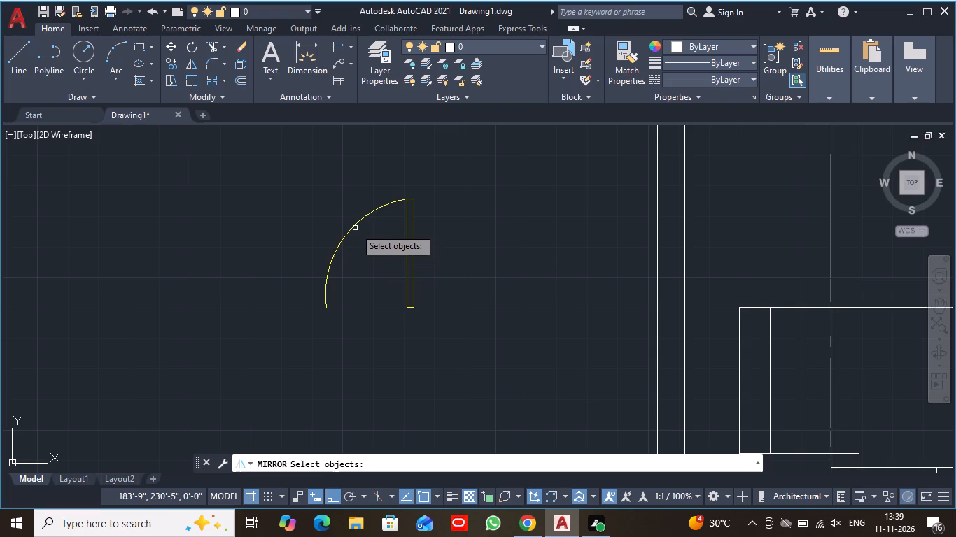
click(354, 225)
click(406, 250)
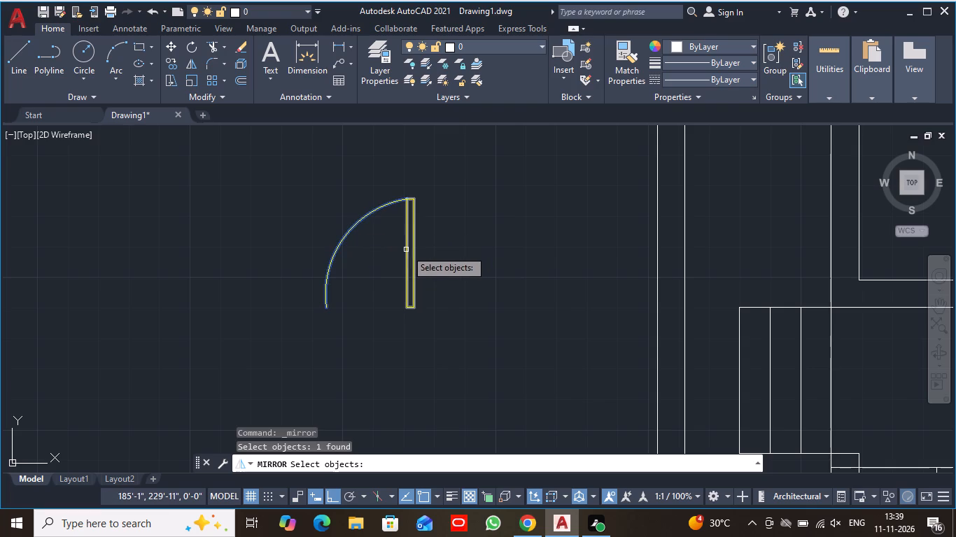
key(space)
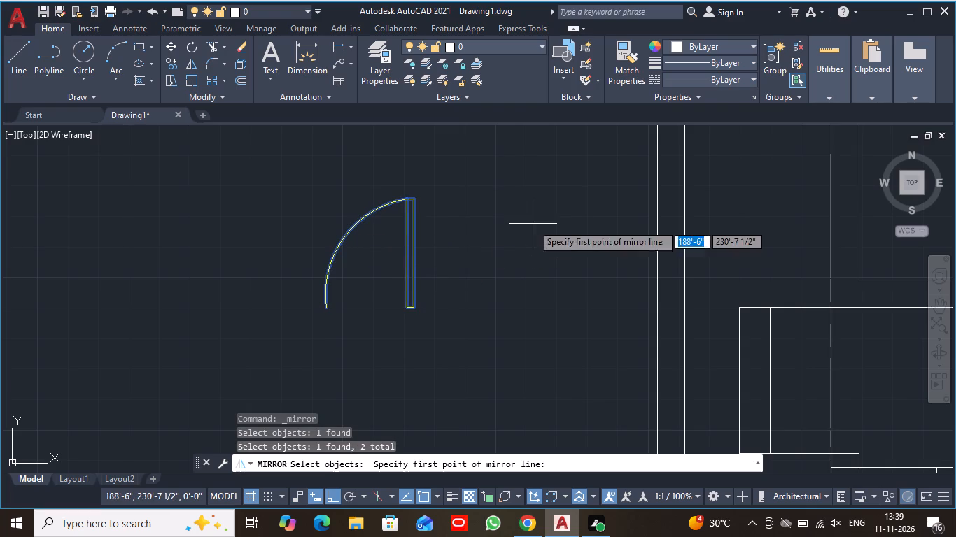
click(328, 307)
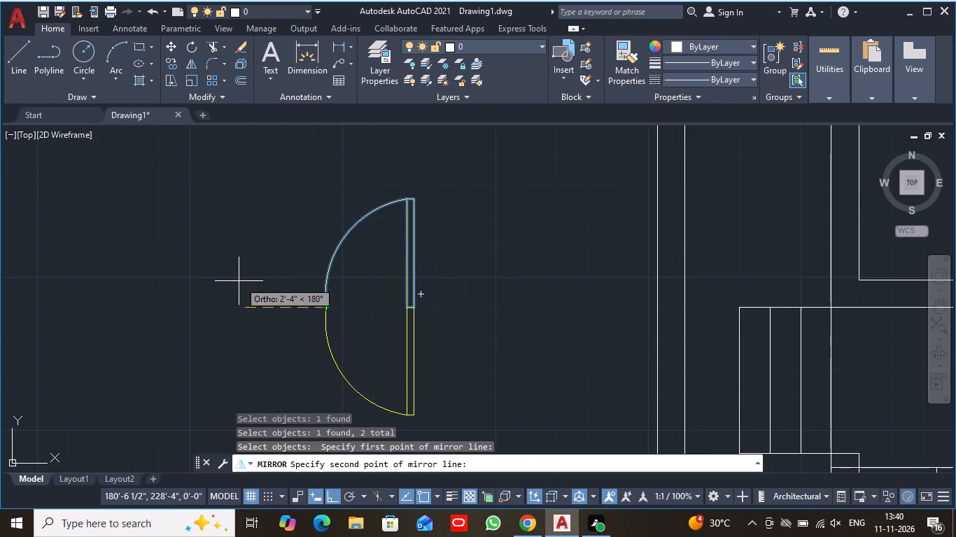
click(288, 168)
click(314, 217)
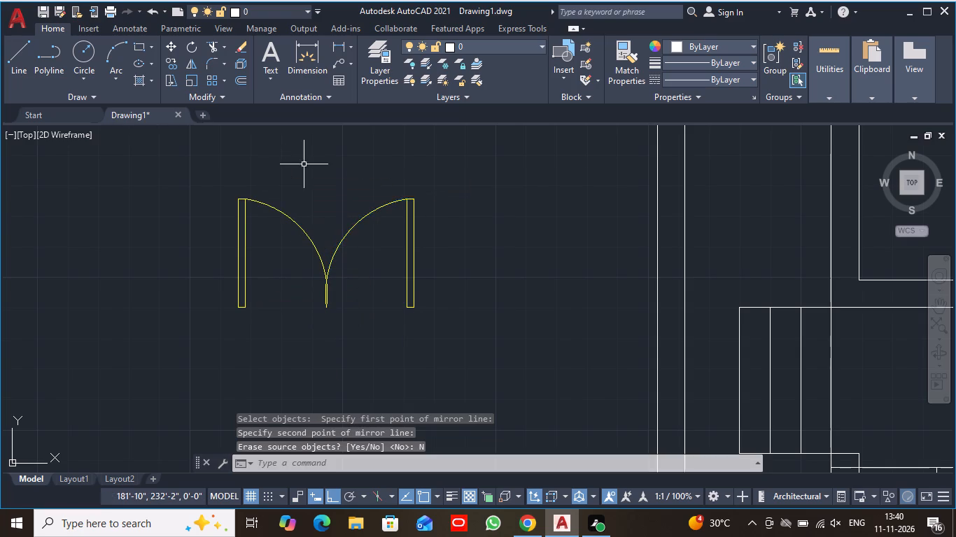
Rotate the whole double door 90° counterclockwise about the lower outer corner of its west leaf.
scroll(446, 235, down, 2)
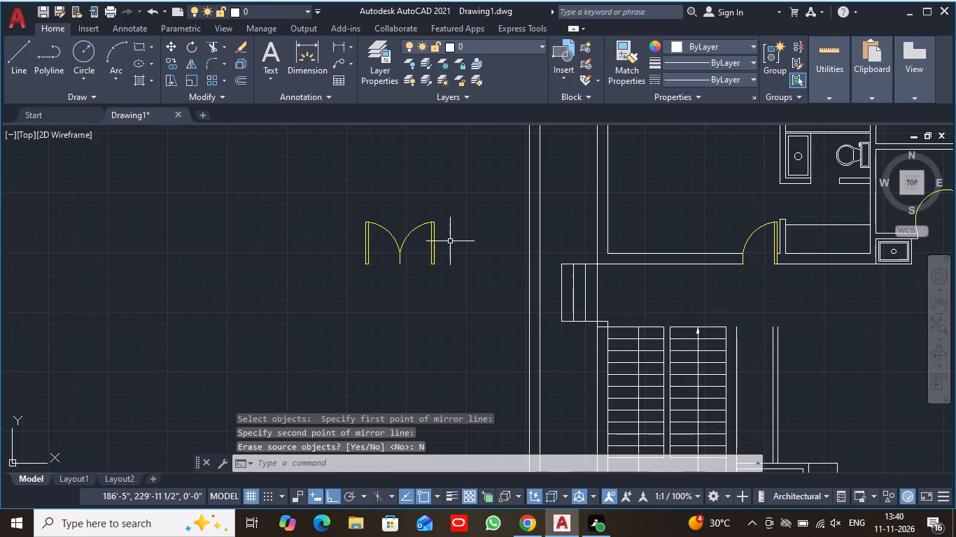
middle_drag(463, 304, 386, 195)
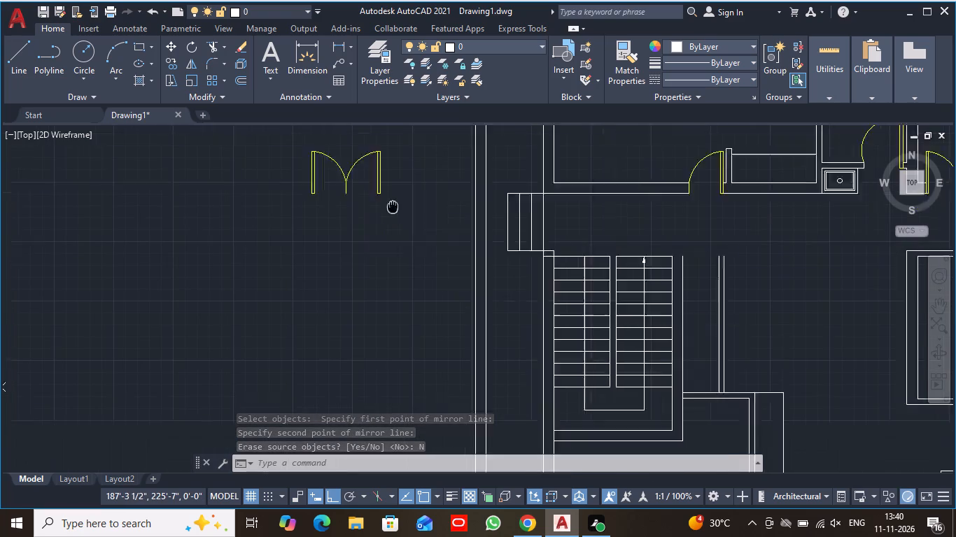
middle_drag(386, 195, 377, 181)
scroll(377, 181, down, 1)
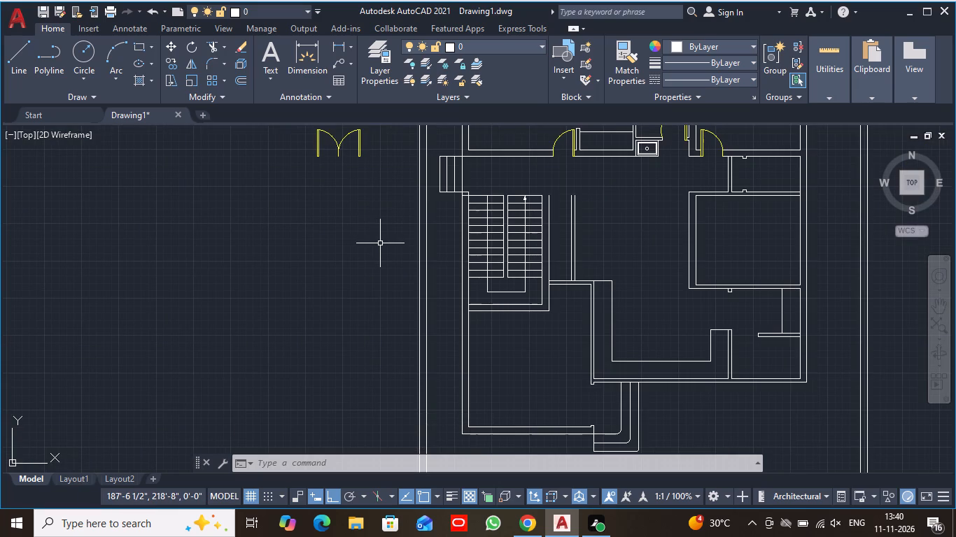
middle_drag(376, 226, 361, 282)
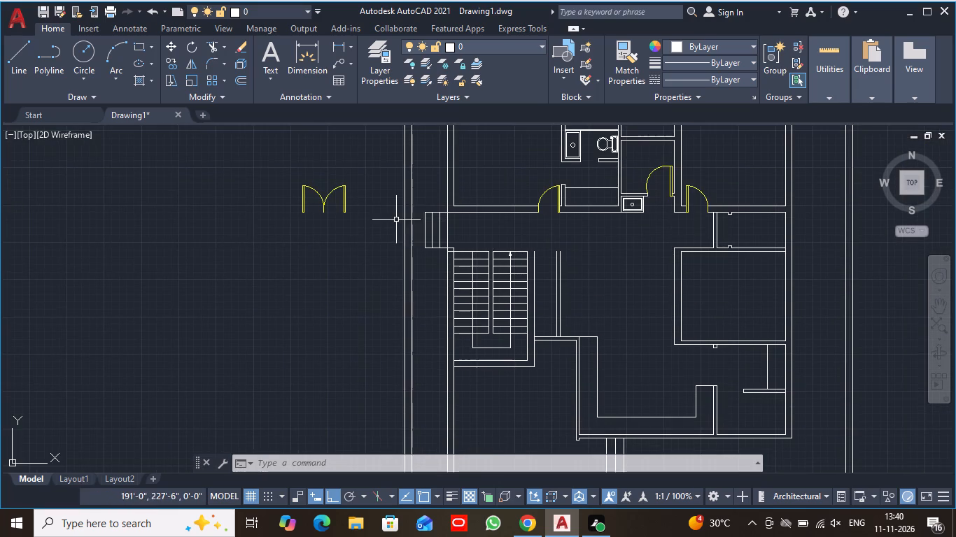
scroll(396, 220, up, 1)
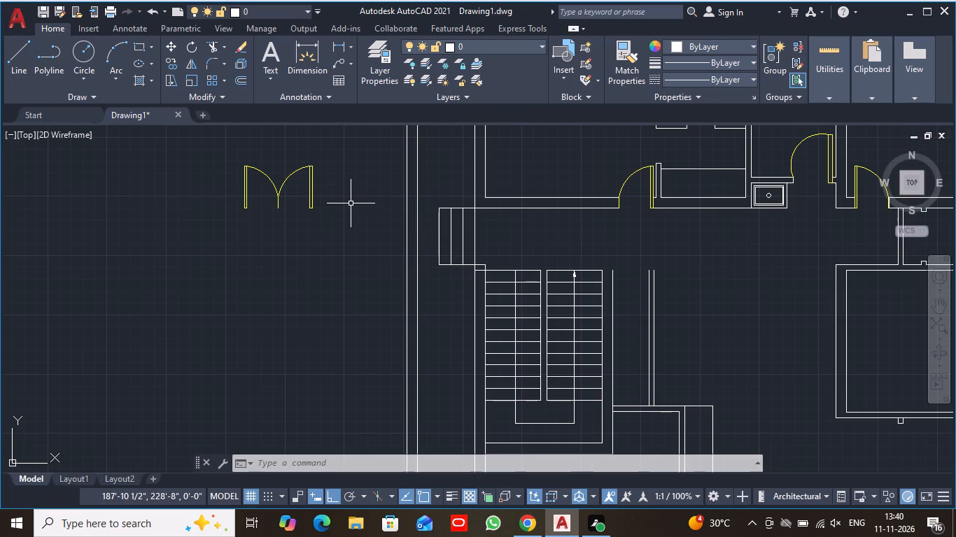
scroll(353, 231, down, 1)
middle_drag(342, 299, 276, 223)
middle_drag(276, 223, 268, 258)
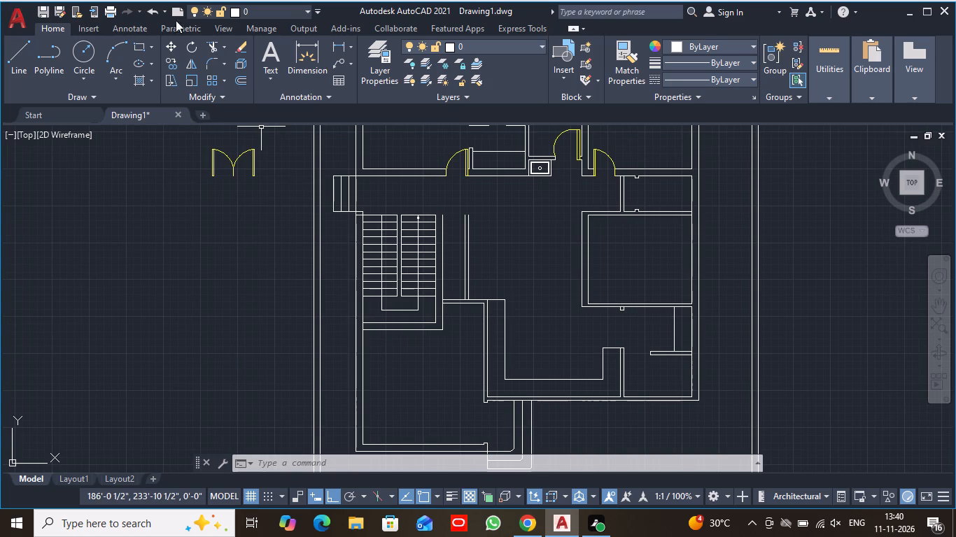
click(190, 40)
click(198, 137)
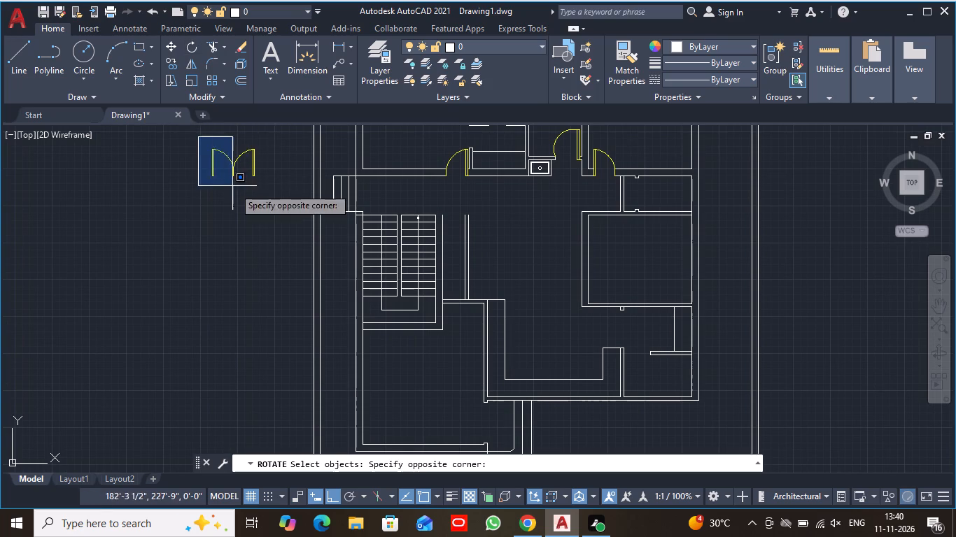
click(267, 193)
key(space)
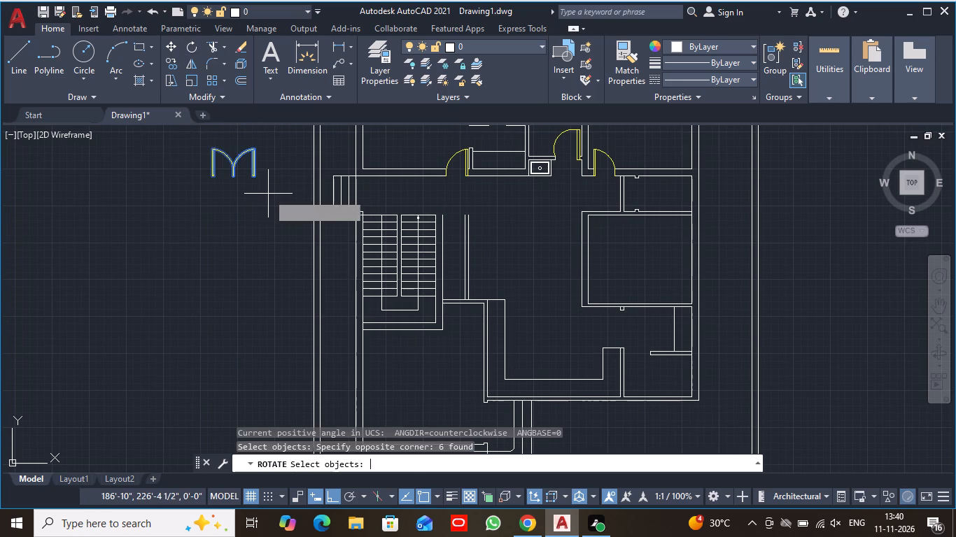
click(209, 176)
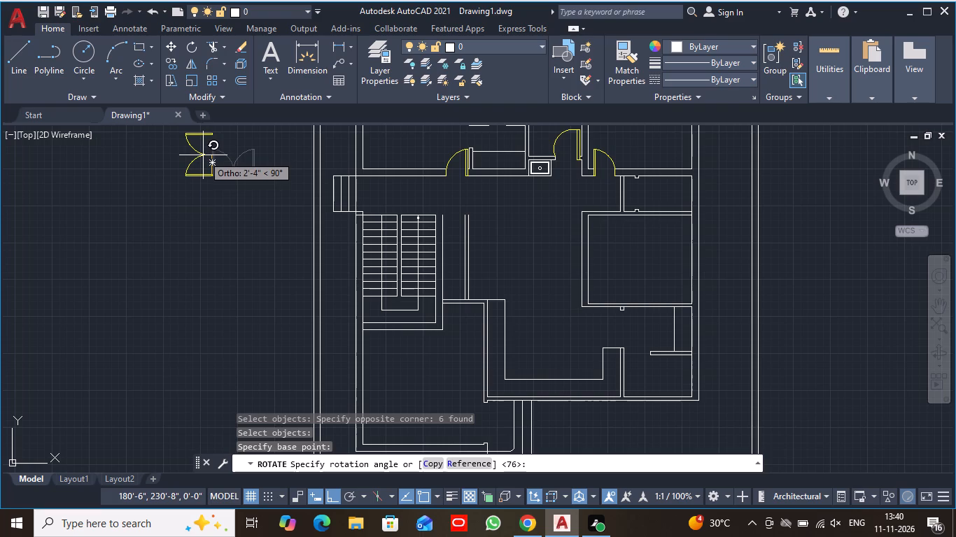
click(203, 155)
key(Escape)
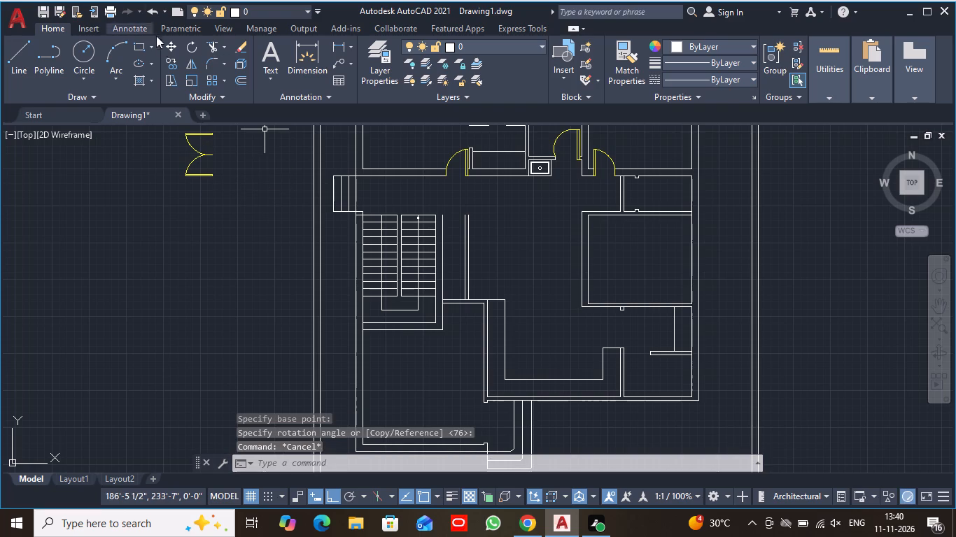
Move the rotated double door, with Ortho off, from its lower east corner to the lower jamb's outer corner in the entrance opening.
click(167, 43)
middle_drag(177, 160, 178, 206)
scroll(177, 162, down, 1)
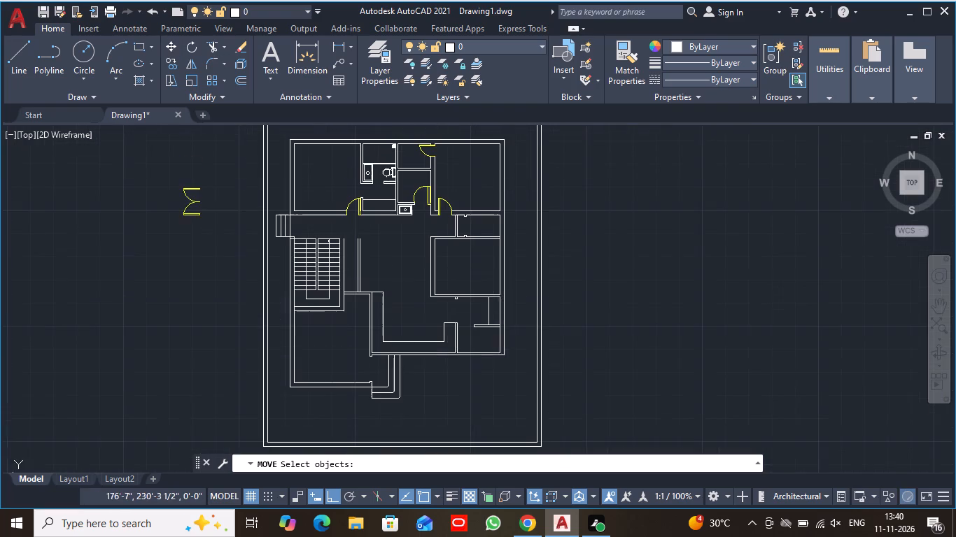
click(169, 169)
click(233, 266)
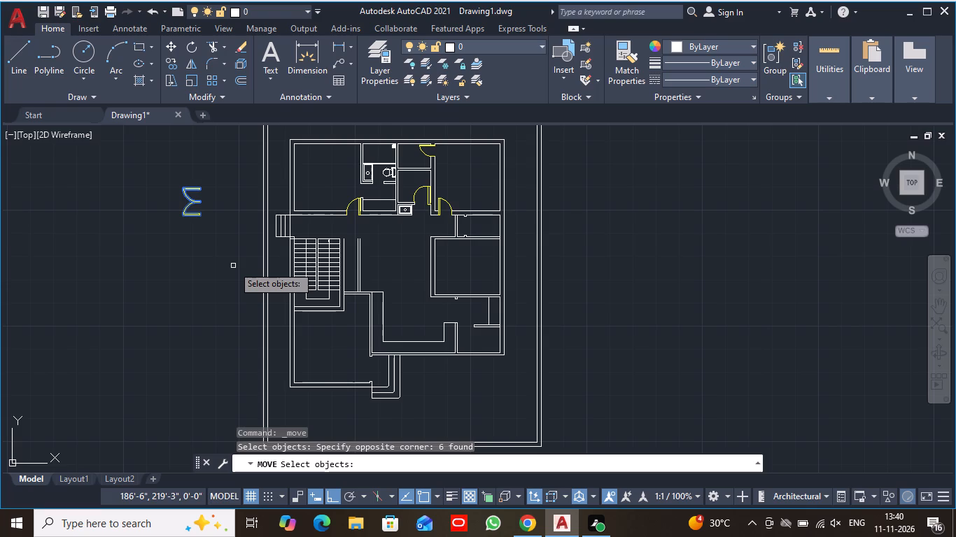
key(space)
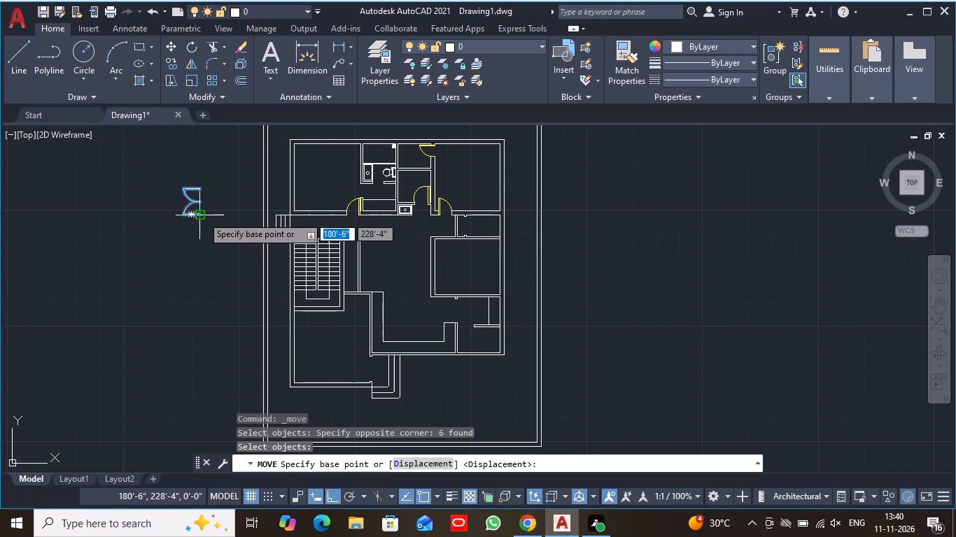
click(202, 216)
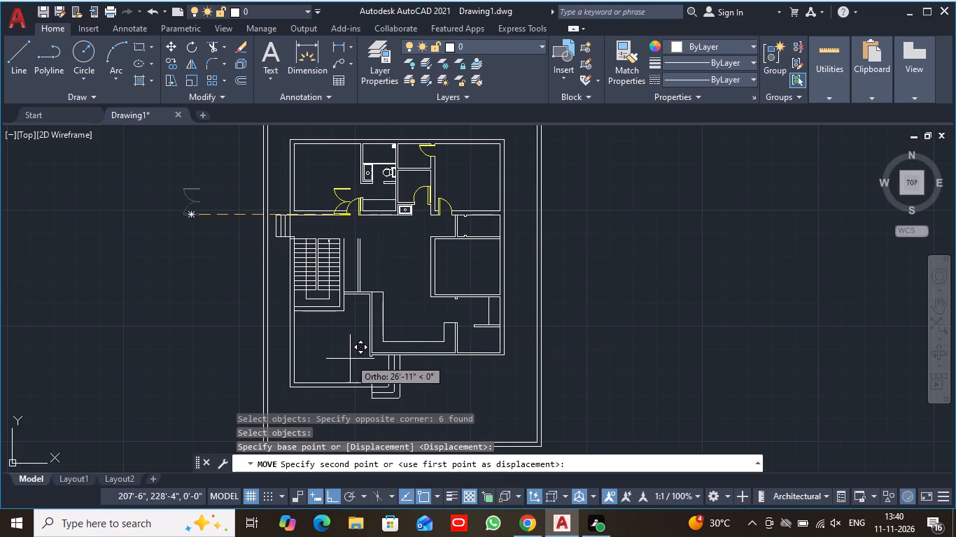
click(330, 496)
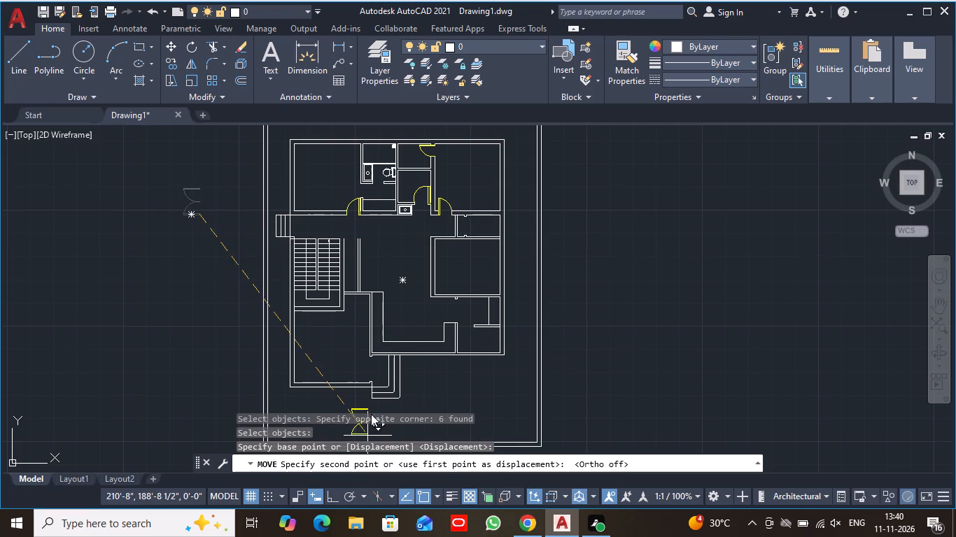
middle_drag(353, 366, 353, 203)
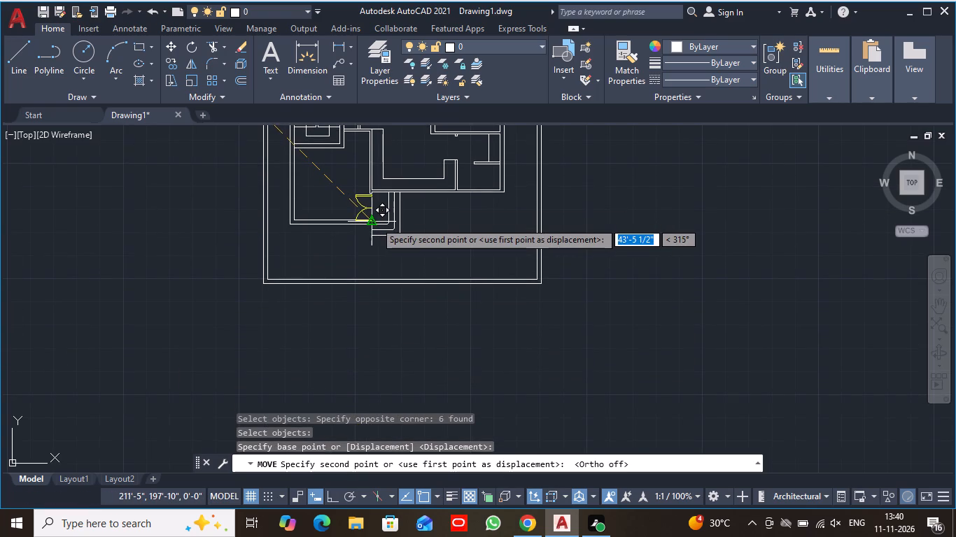
scroll(375, 222, up, 3)
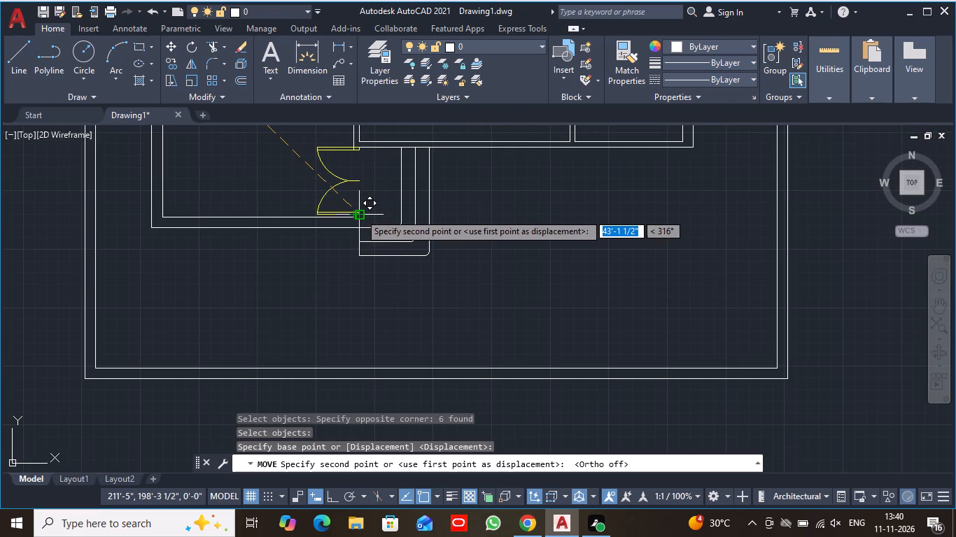
click(360, 213)
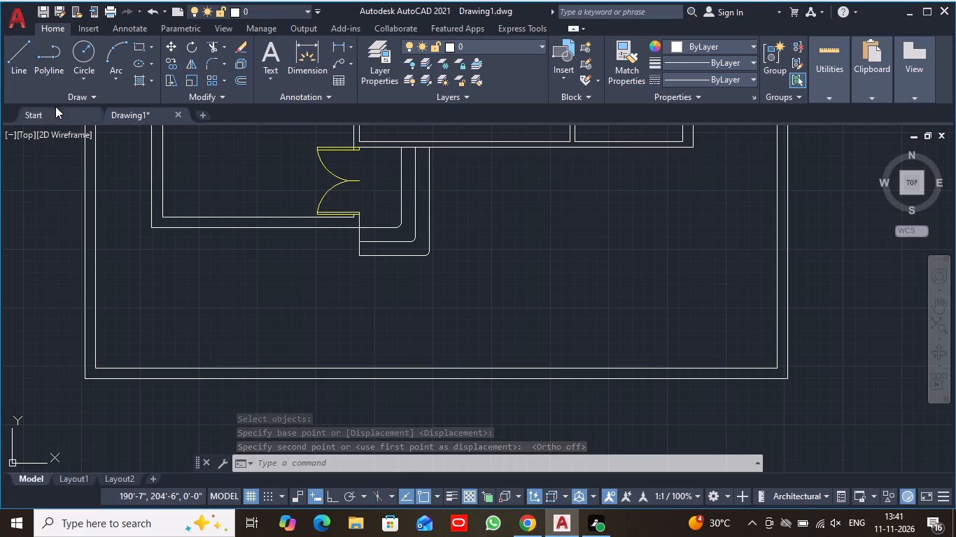
key(Escape)
Examine the double door's placement at the entrance and the overall floor plan.
scroll(139, 198, down, 1)
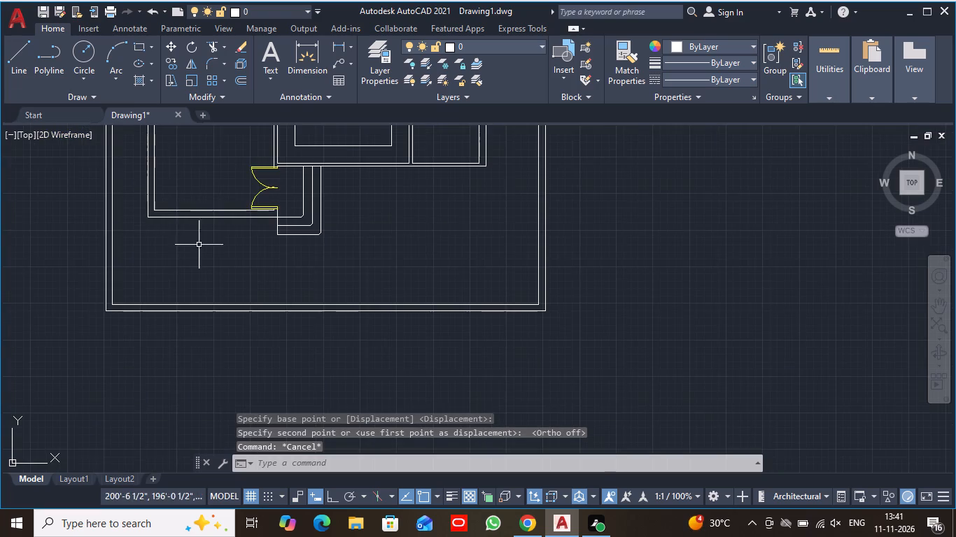
scroll(307, 266, down, 1)
middle_drag(348, 252, 365, 352)
scroll(350, 252, down, 1)
scroll(377, 345, up, 2)
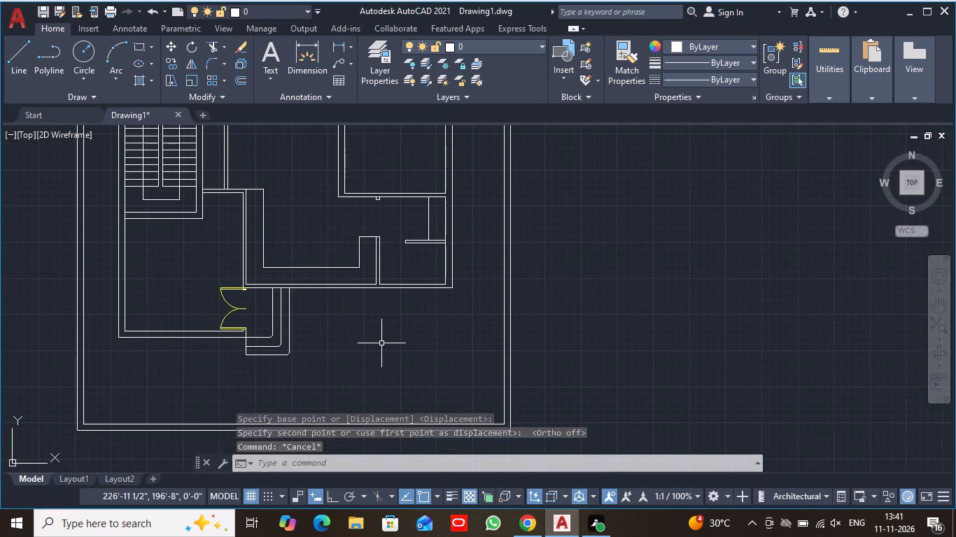
middle_drag(335, 327, 344, 367)
scroll(344, 367, down, 1)
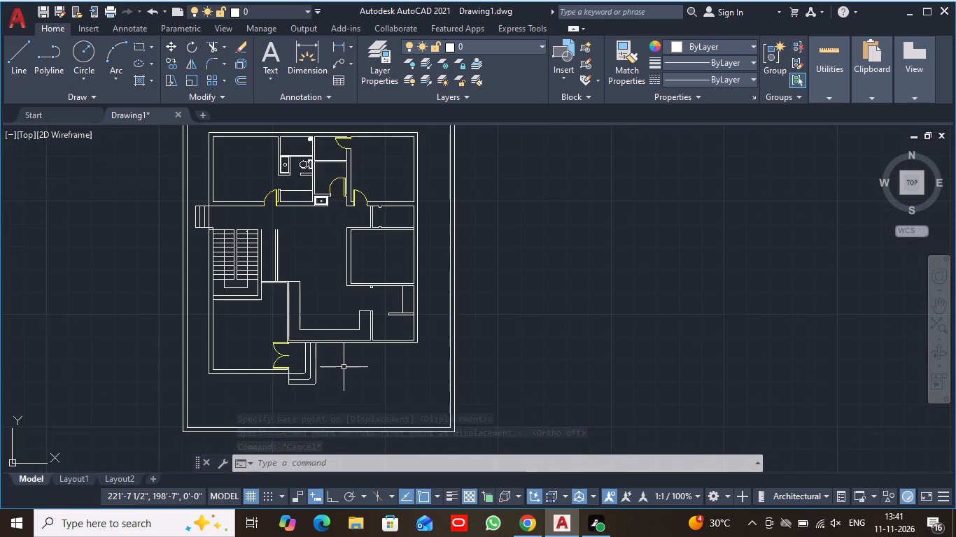
middle_drag(378, 361, 385, 392)
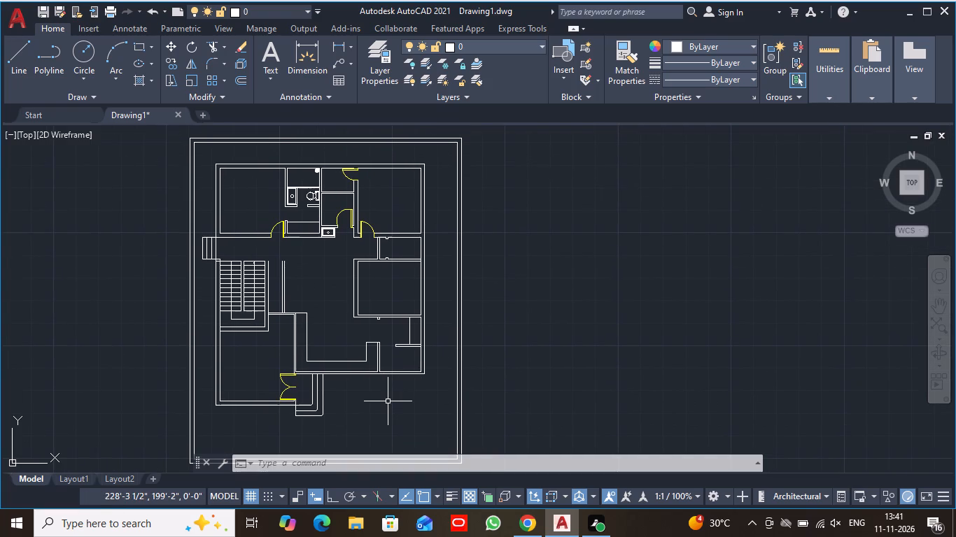
scroll(388, 401, up, 1)
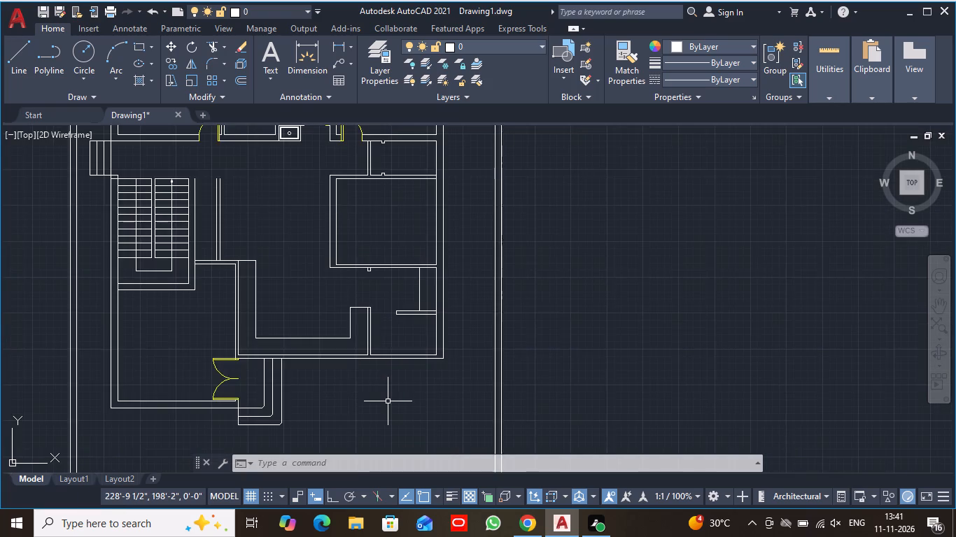
scroll(388, 401, down, 1)
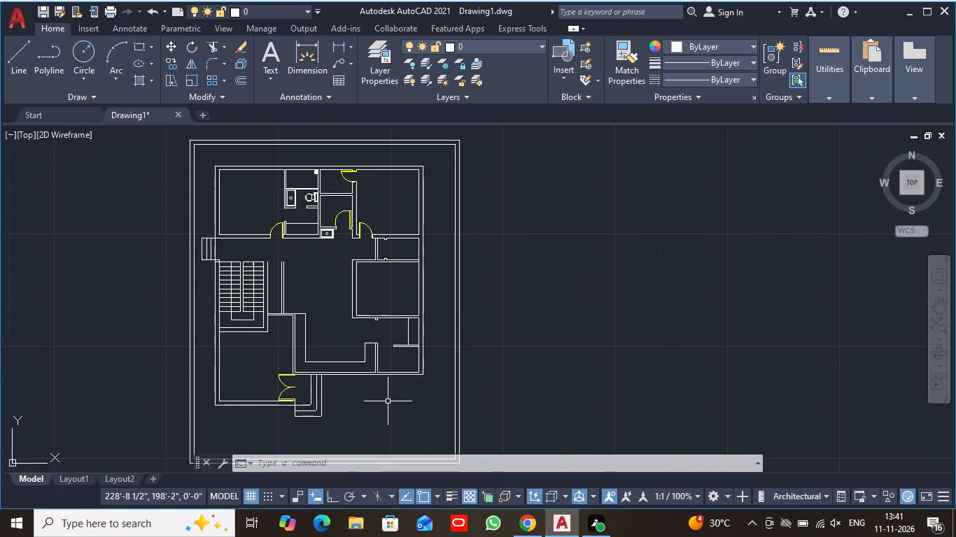
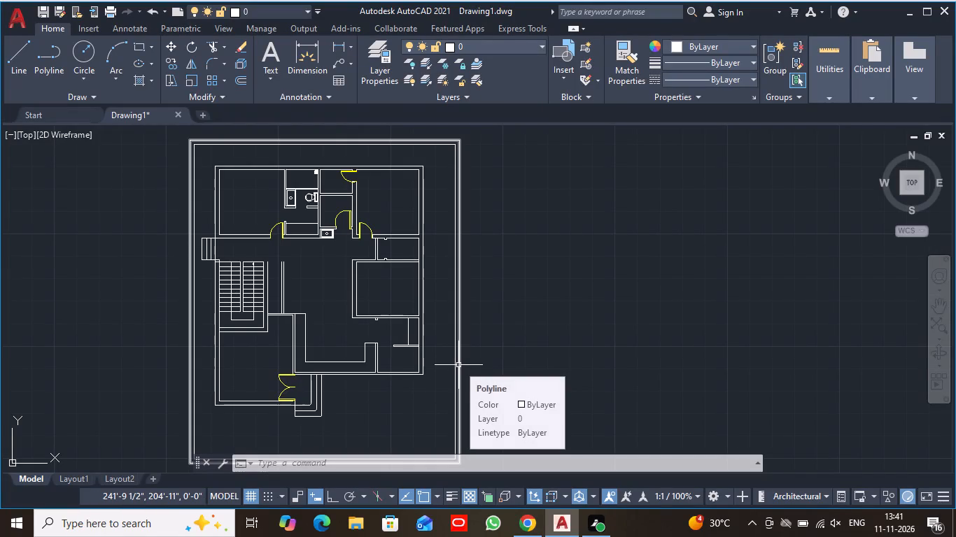
Draw a line closing the open north end of the thin double-line wall east of the staircase.
scroll(458, 365, down, 2)
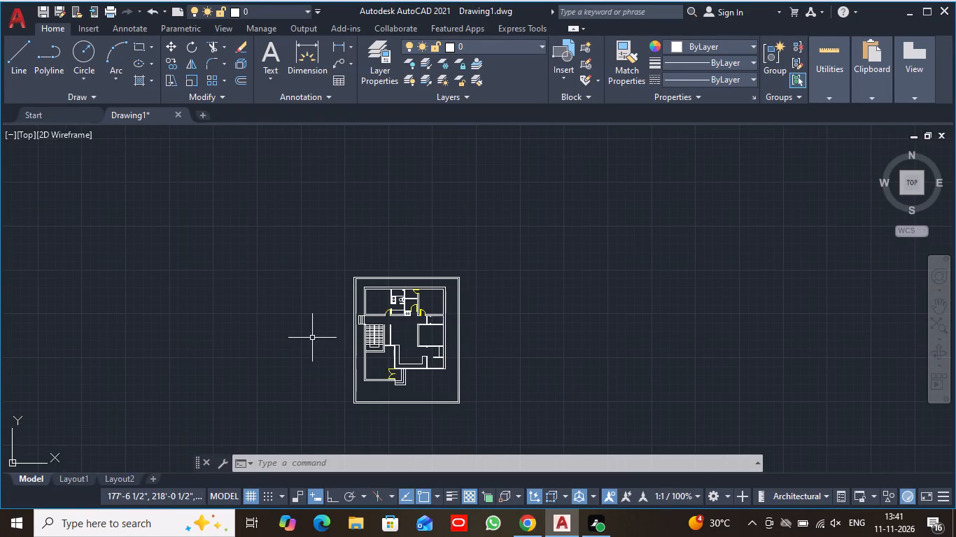
scroll(317, 336, up, 3)
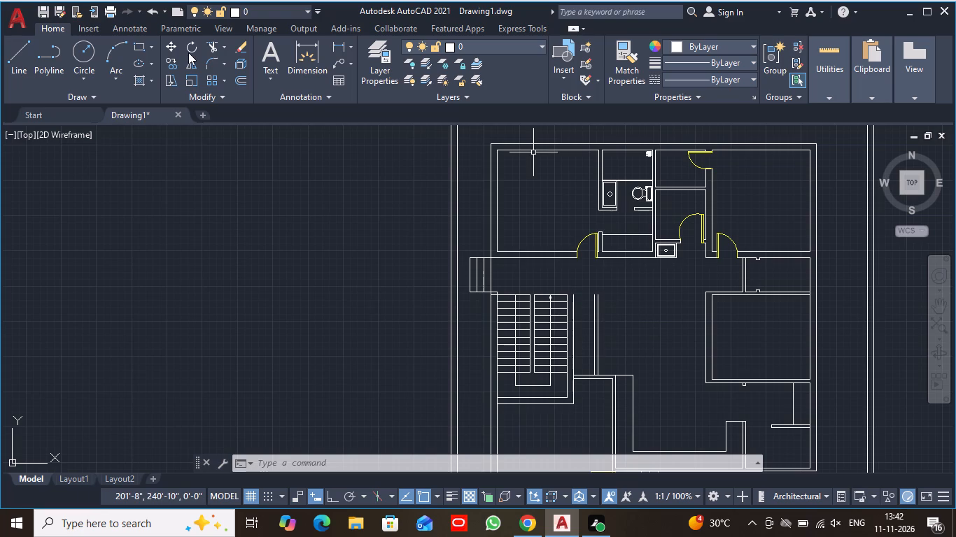
click(24, 55)
scroll(562, 297, up, 3)
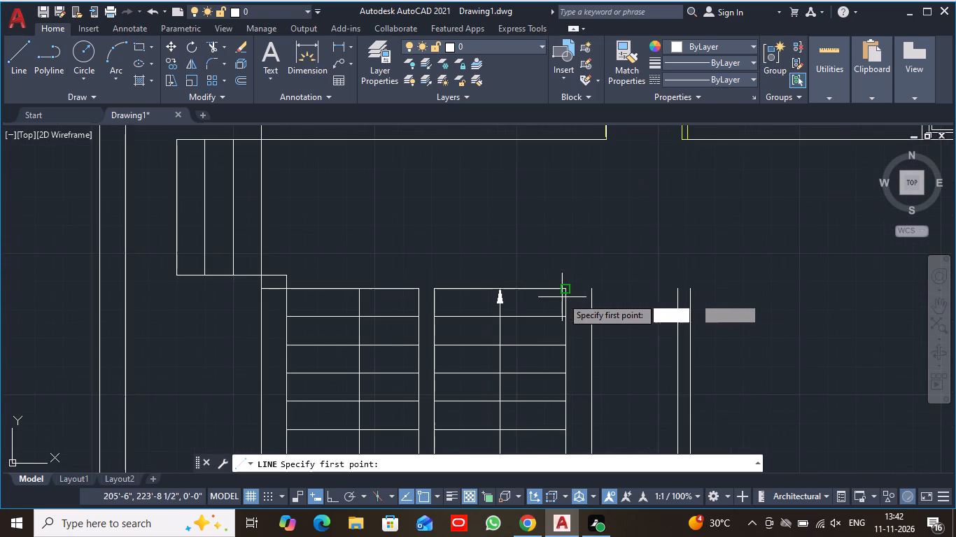
middle_drag(625, 265, 348, 210)
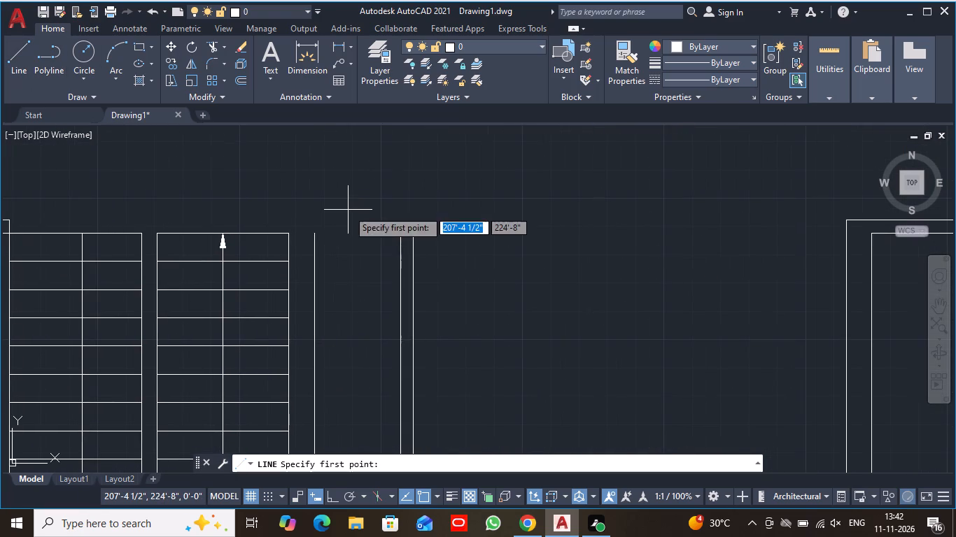
click(403, 236)
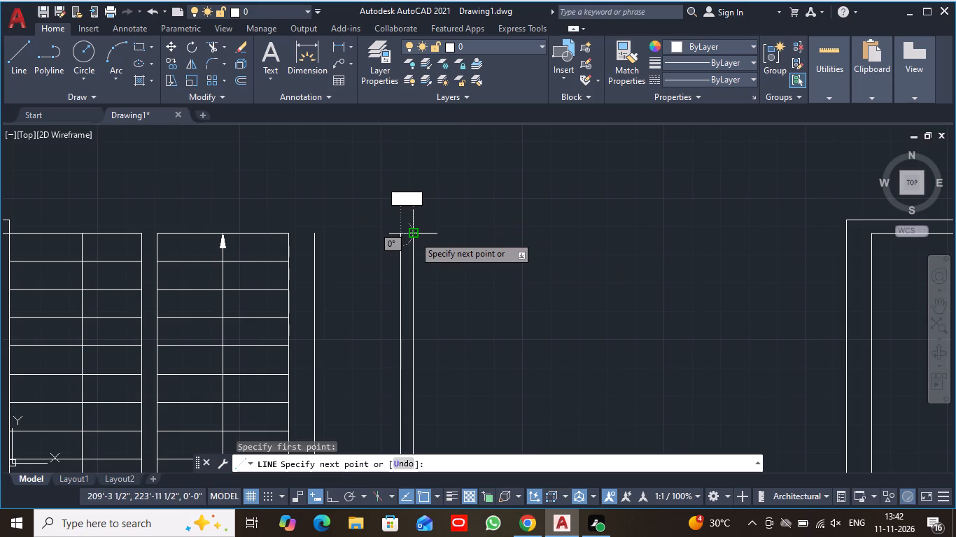
click(414, 236)
key(Escape)
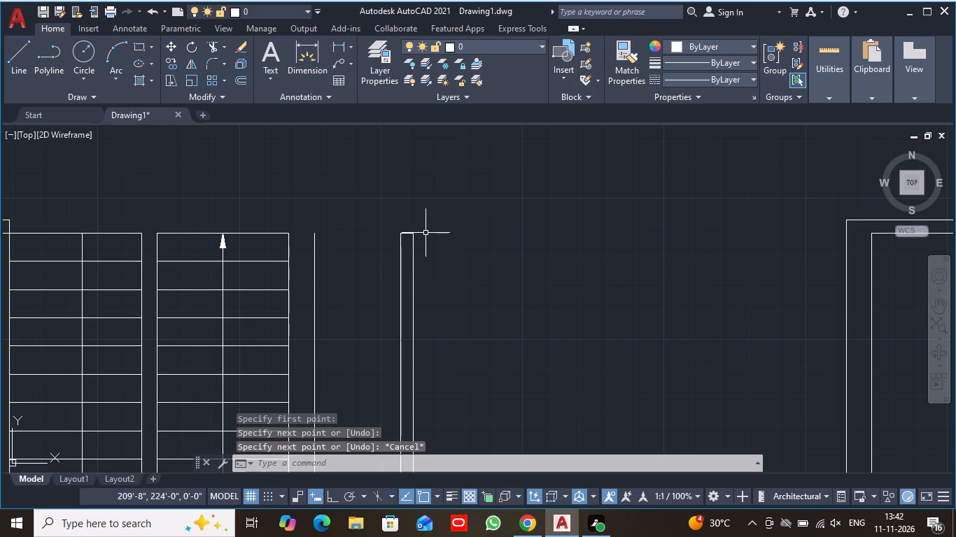
Trim away both vertical lines of the short partition crossing the east end of the passage.
scroll(493, 295, down, 2)
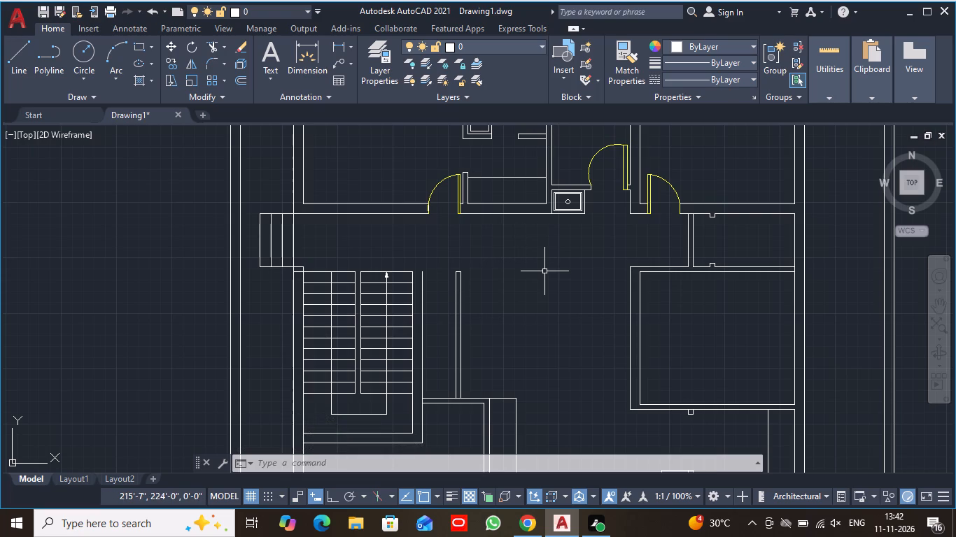
scroll(534, 268, down, 1)
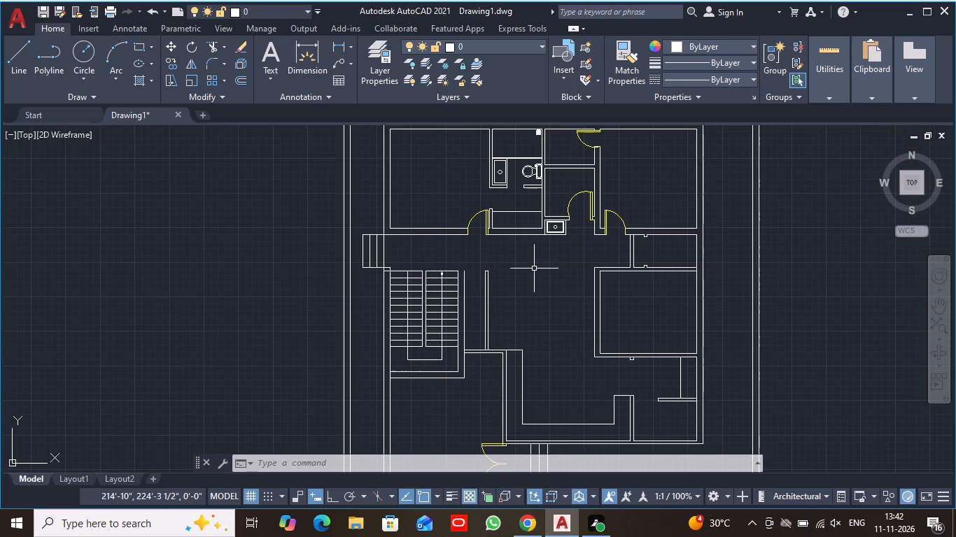
scroll(534, 268, up, 1)
middle_drag(584, 250, 502, 266)
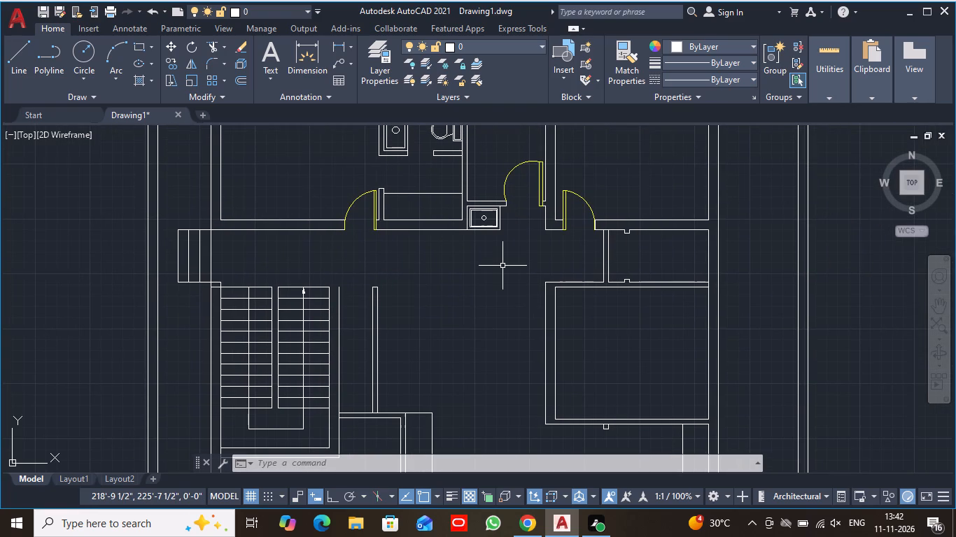
text(tr)
key(space)
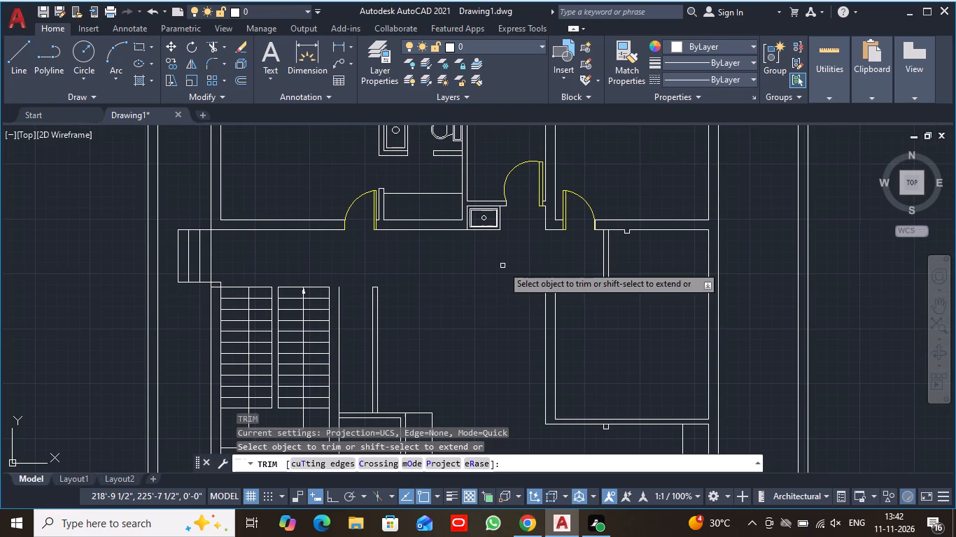
click(605, 252)
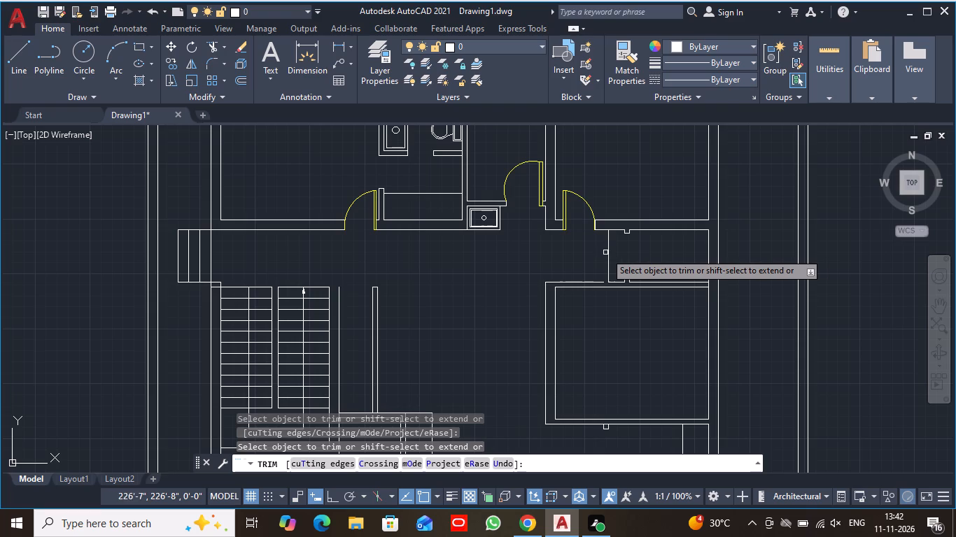
click(607, 252)
scroll(622, 262, up, 2)
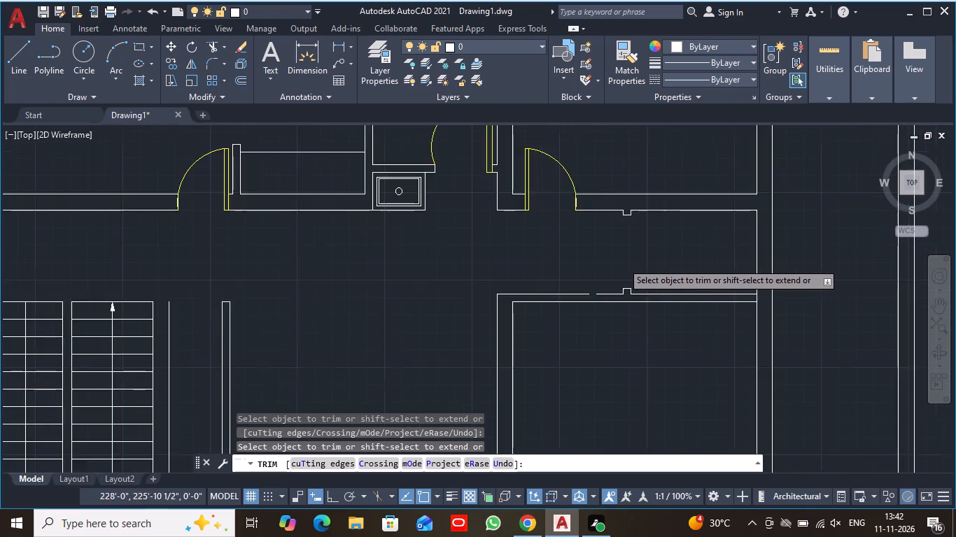
key(Escape)
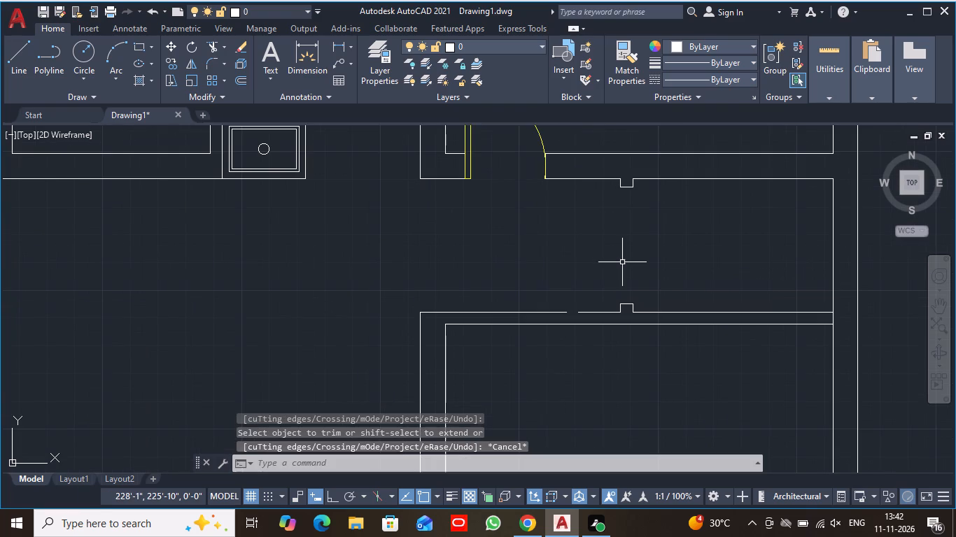
Extend the passage's south wall line east to the small stub, closing the gap where the partition stood.
text(ex)
key(space)
scroll(622, 262, up, 1)
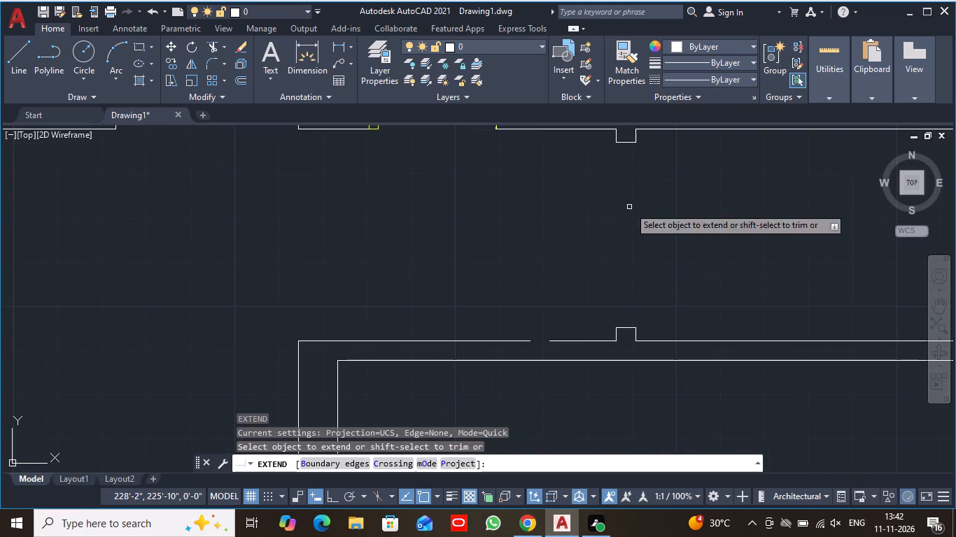
click(524, 341)
key(Escape)
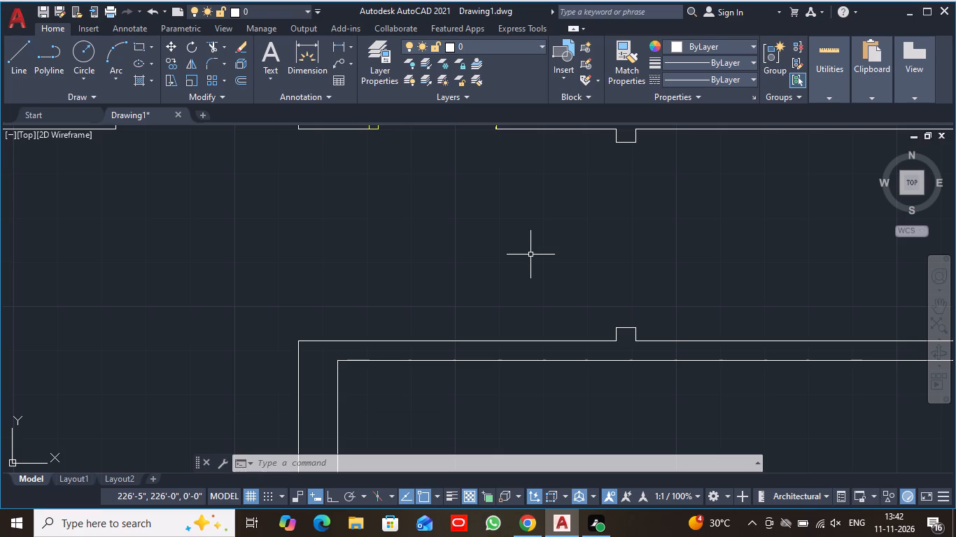
Examine the east passage and the wall corner of the room south of it.
scroll(530, 255, down, 3)
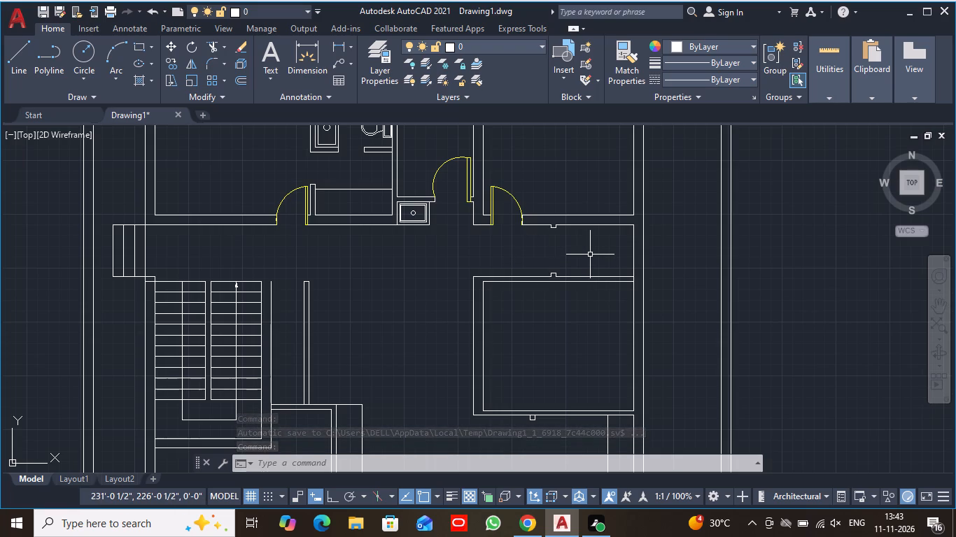
scroll(498, 317, up, 2)
middle_drag(547, 277, 542, 294)
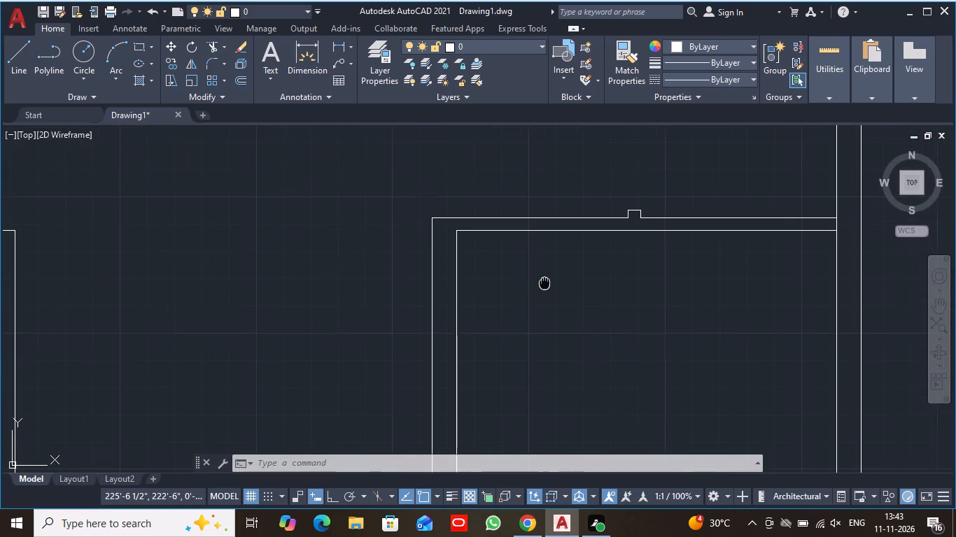
middle_drag(542, 294, 526, 338)
scroll(463, 334, up, 1)
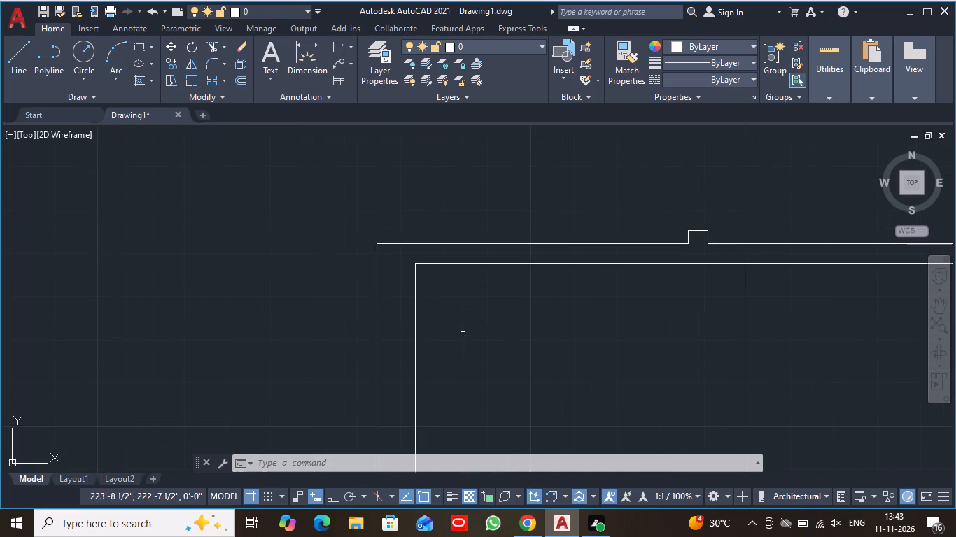
scroll(463, 334, up, 1)
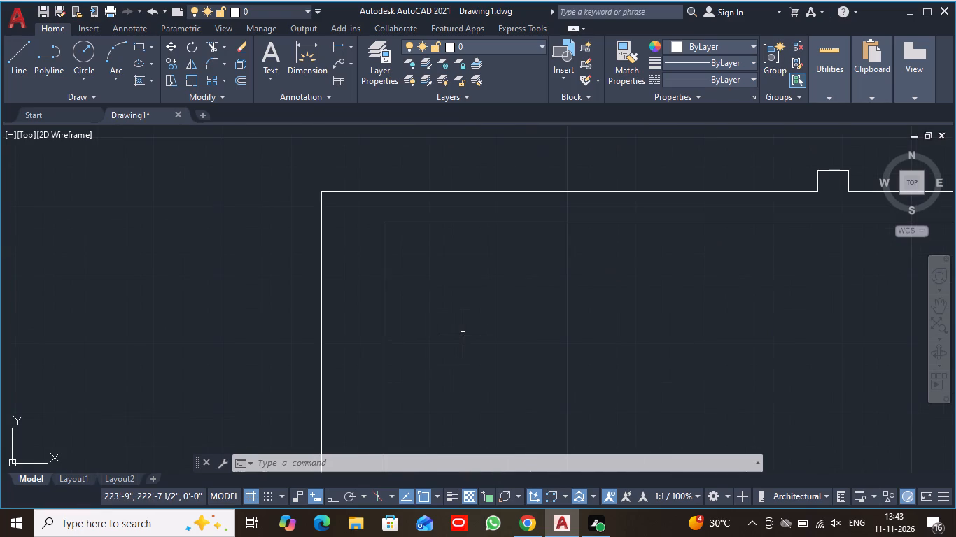
scroll(463, 334, down, 3)
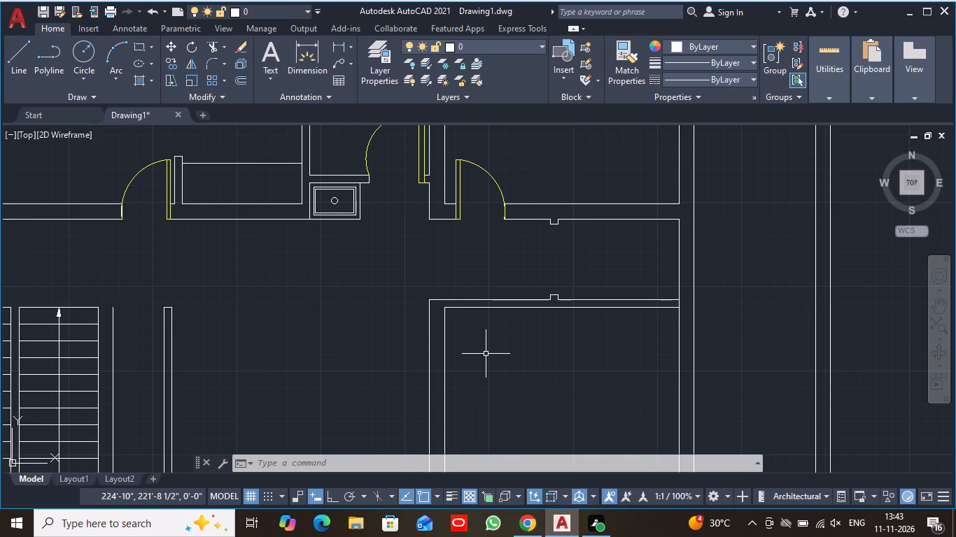
scroll(486, 354, up, 1)
middle_drag(486, 354, 477, 406)
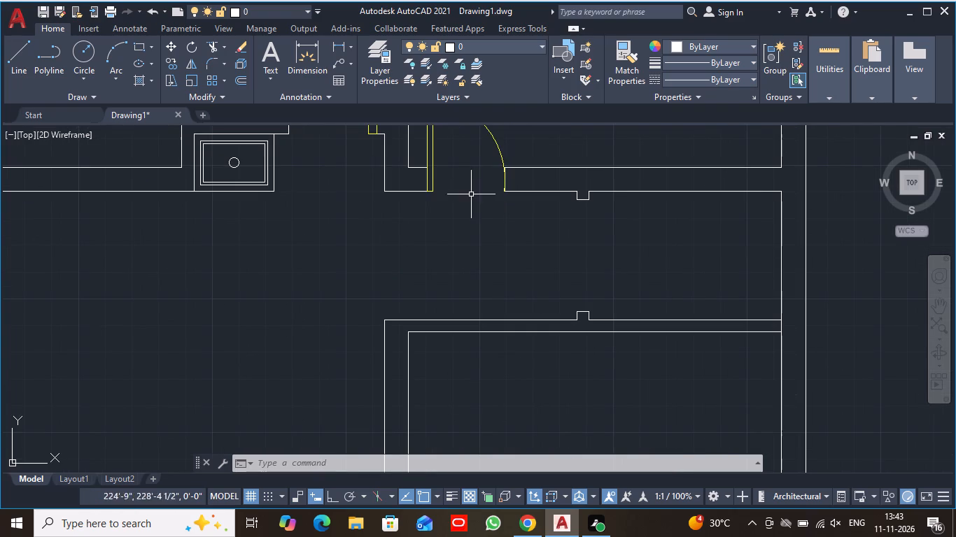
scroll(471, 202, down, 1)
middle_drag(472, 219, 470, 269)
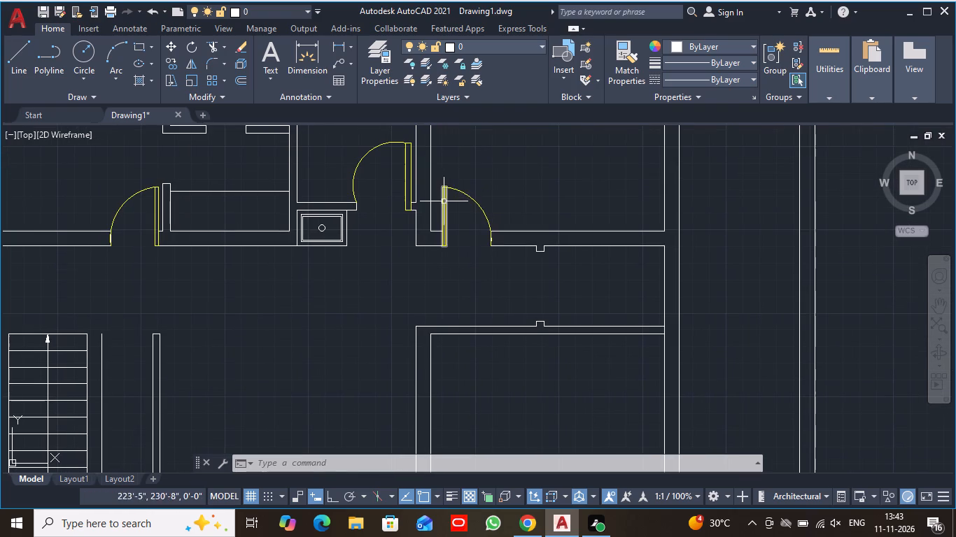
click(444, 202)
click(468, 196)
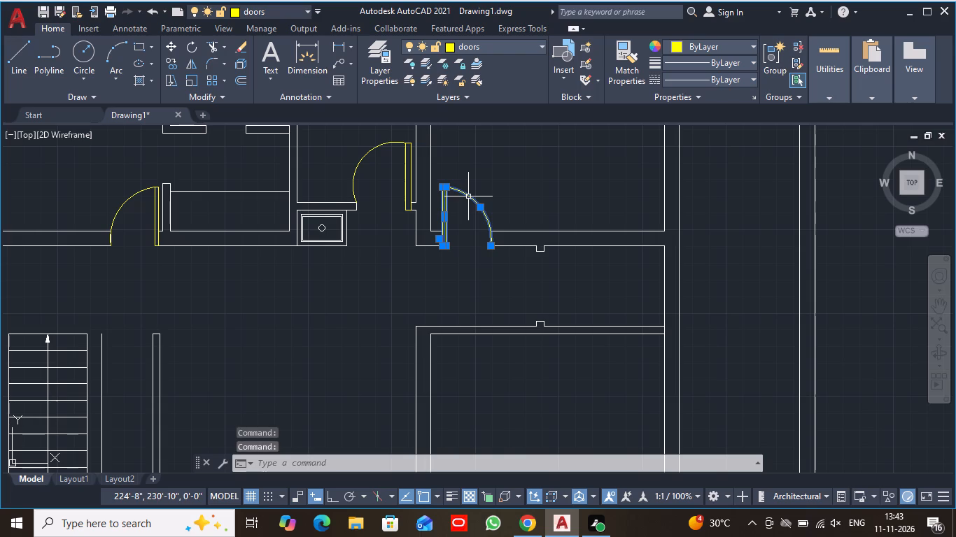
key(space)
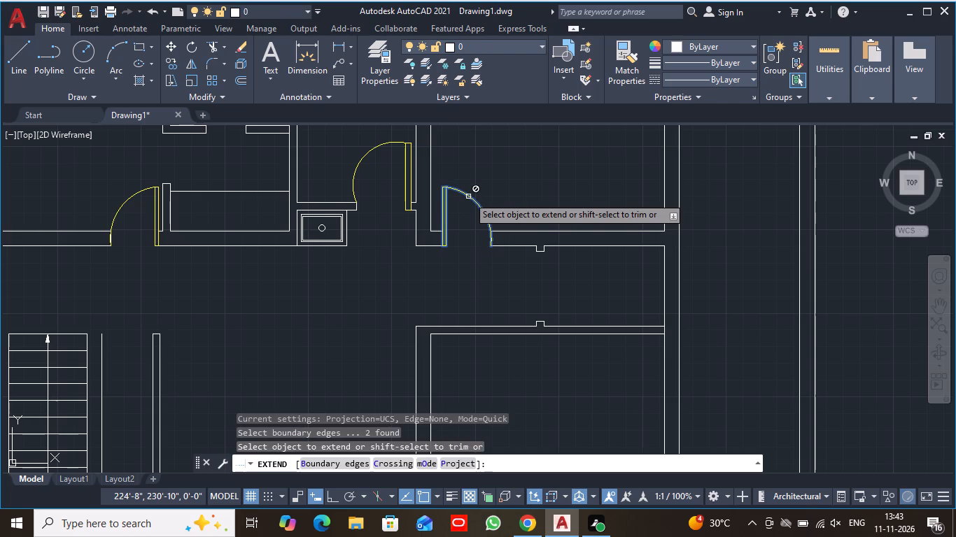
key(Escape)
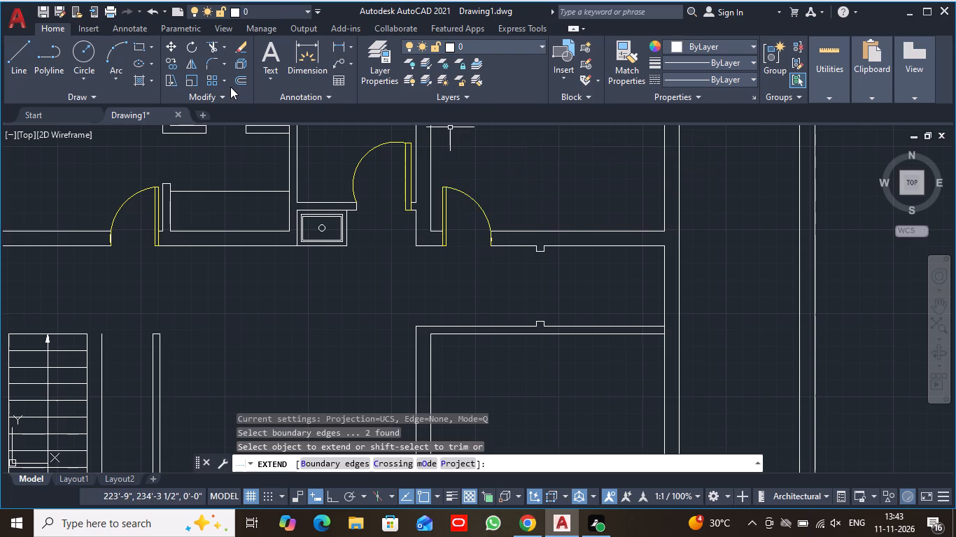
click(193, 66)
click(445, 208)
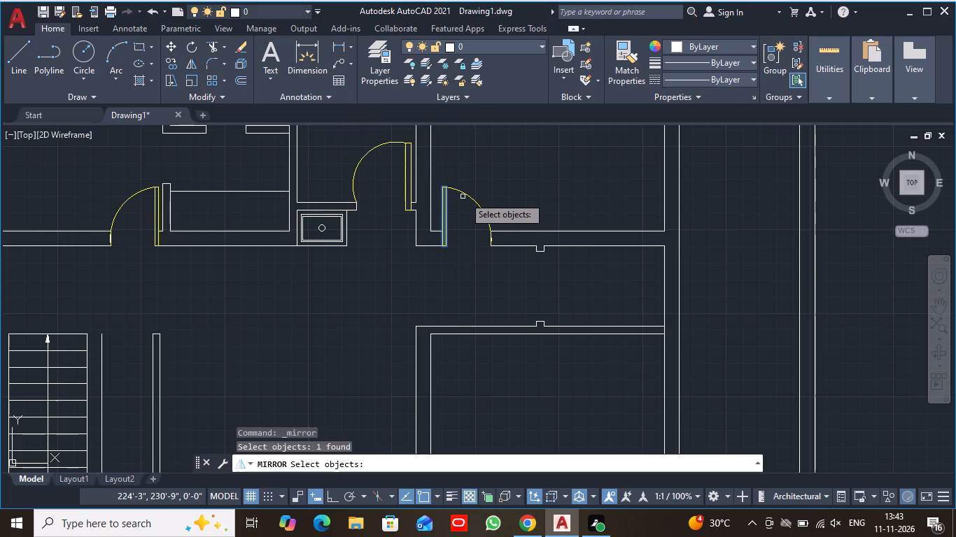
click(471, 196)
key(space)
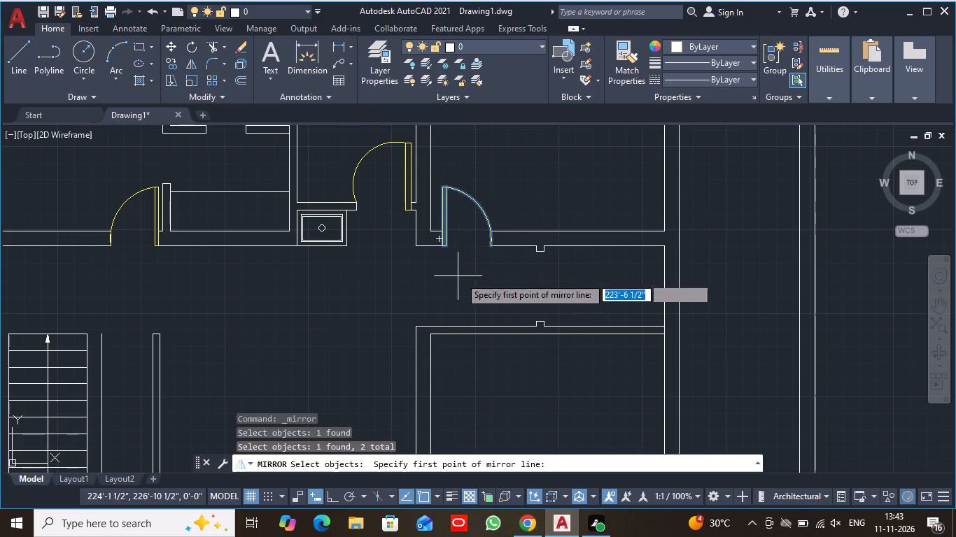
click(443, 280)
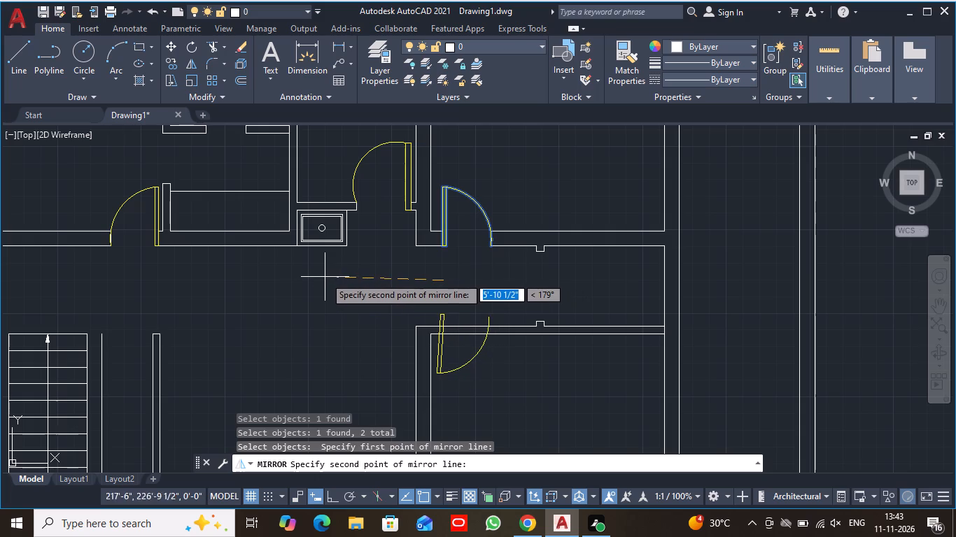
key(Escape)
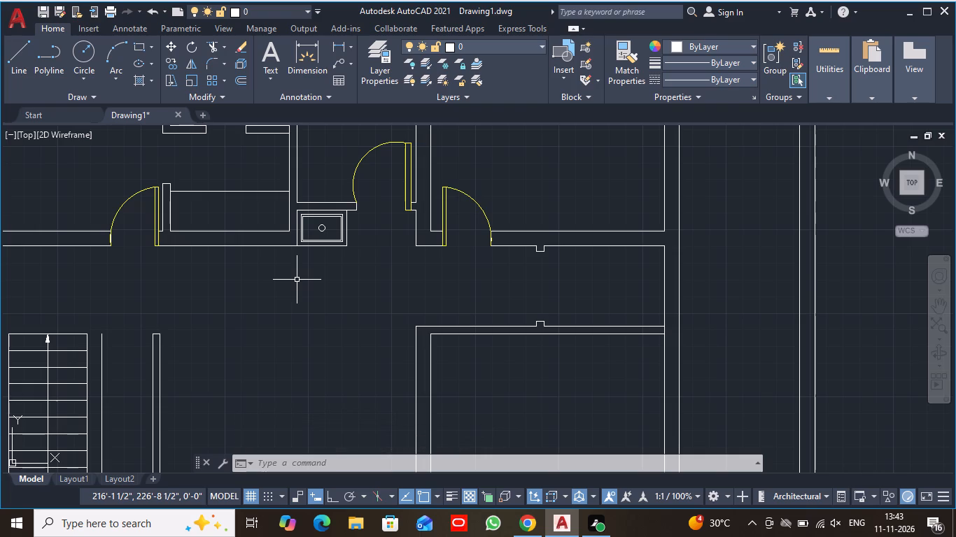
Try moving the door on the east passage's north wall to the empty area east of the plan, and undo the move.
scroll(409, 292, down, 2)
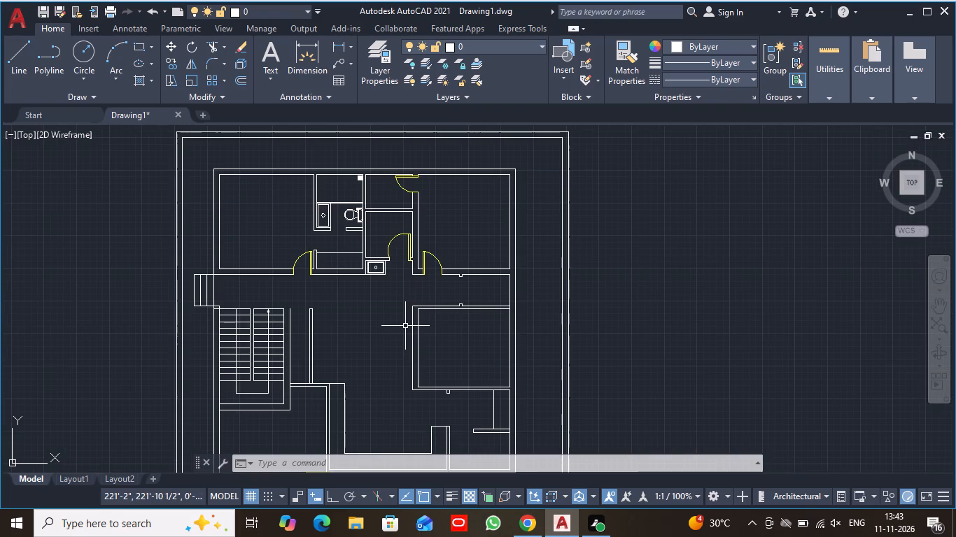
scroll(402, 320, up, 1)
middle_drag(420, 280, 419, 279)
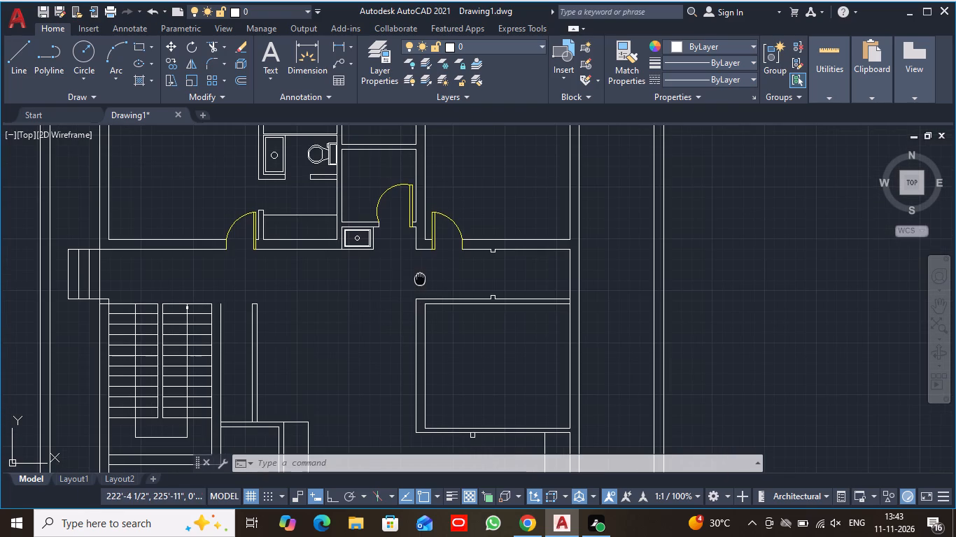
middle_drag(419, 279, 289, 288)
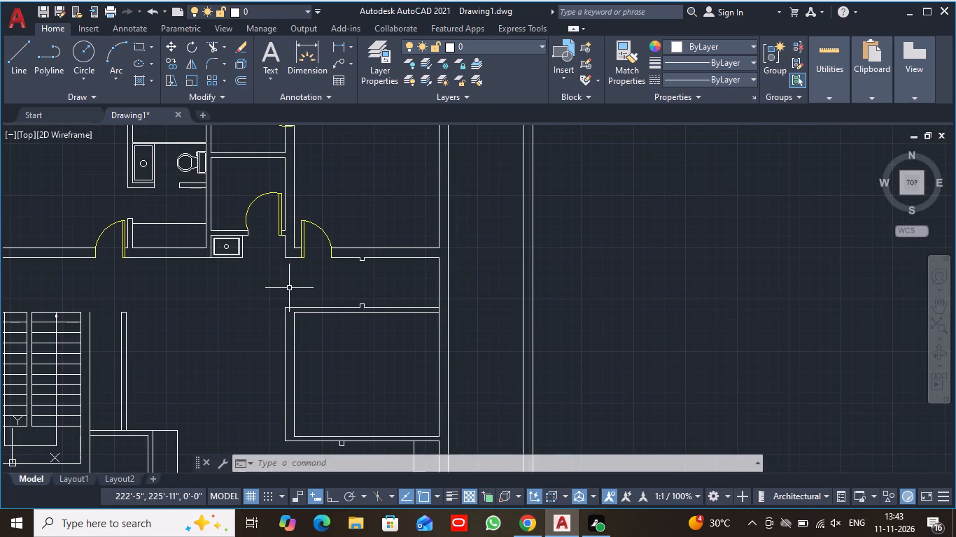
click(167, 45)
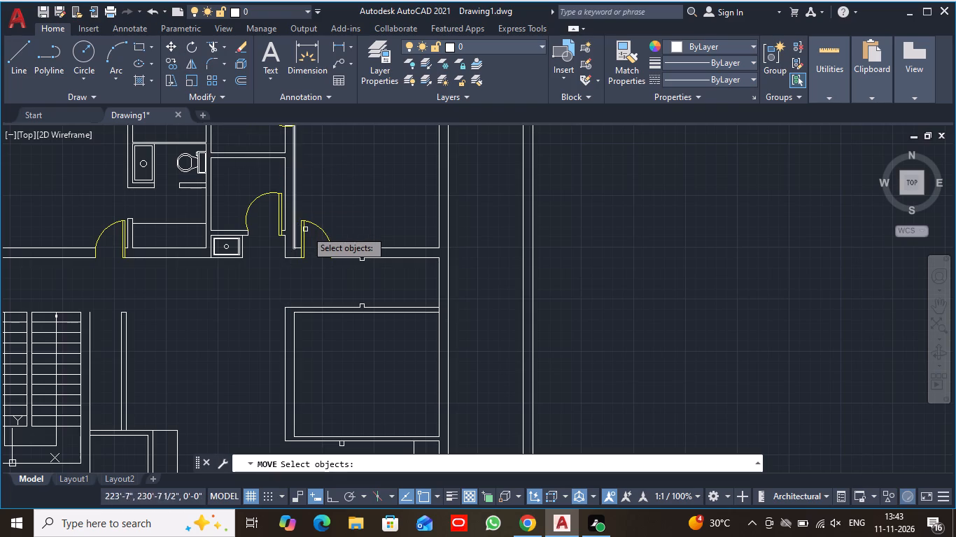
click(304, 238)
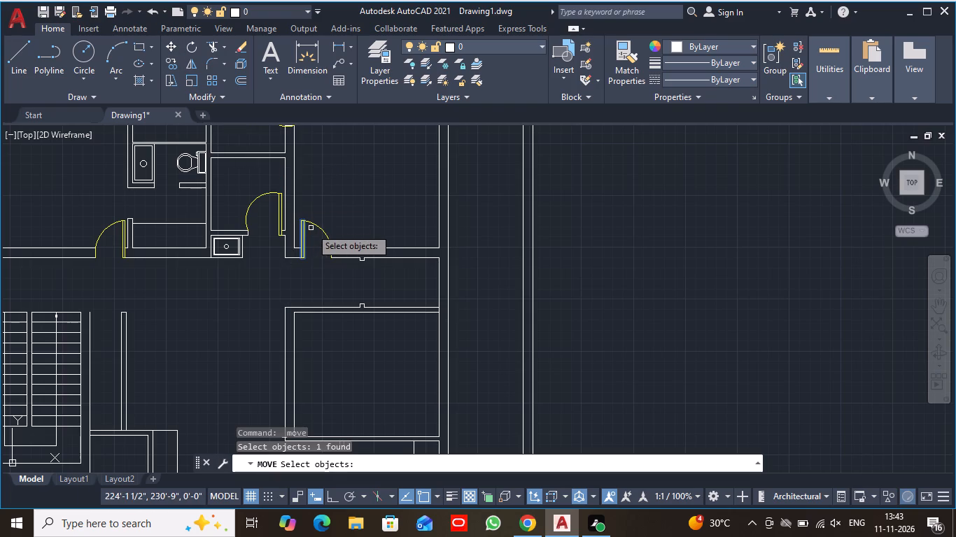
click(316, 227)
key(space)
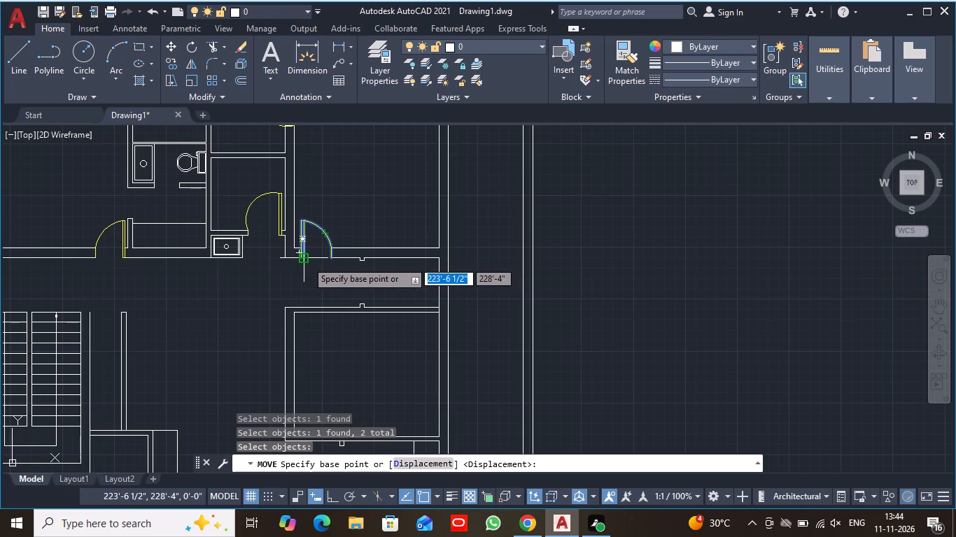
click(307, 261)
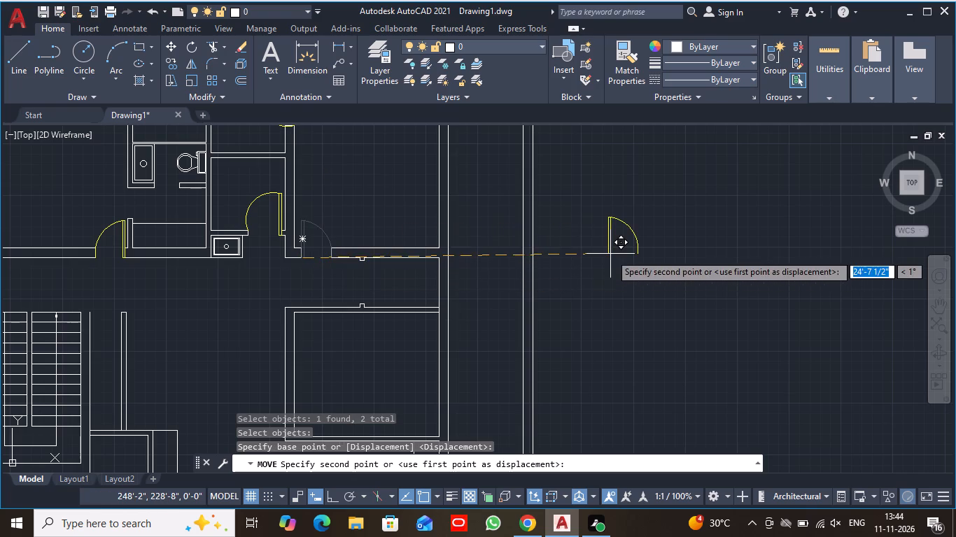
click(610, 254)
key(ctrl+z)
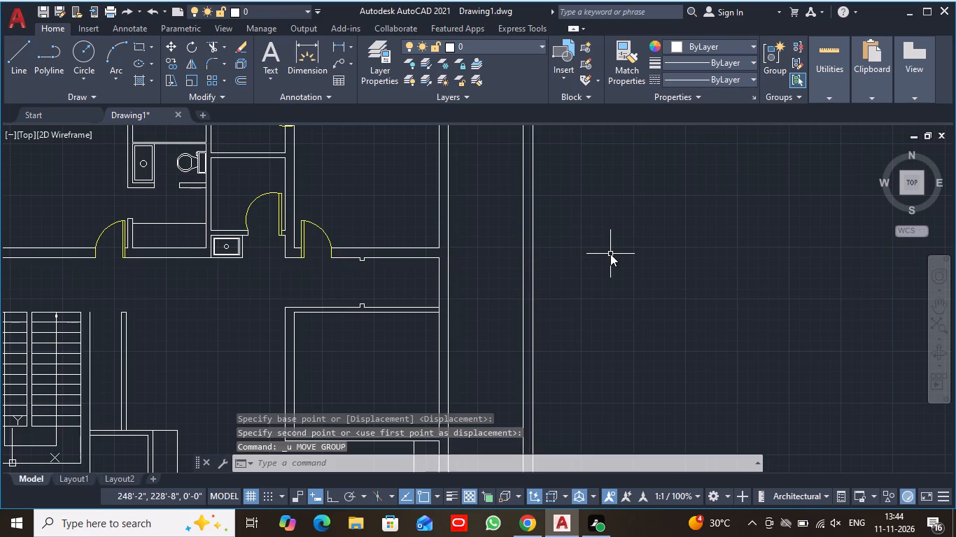
Copy the door on the east passage's north wall, with its jamb lines, to two spots in the empty area east of the plan.
scroll(316, 274, up, 3)
middle_drag(317, 272, 323, 301)
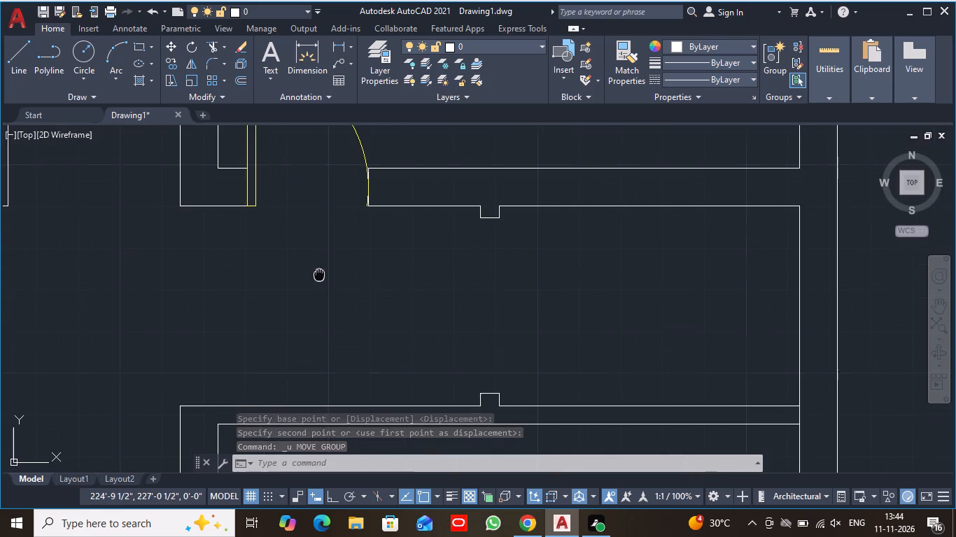
middle_drag(323, 301, 328, 374)
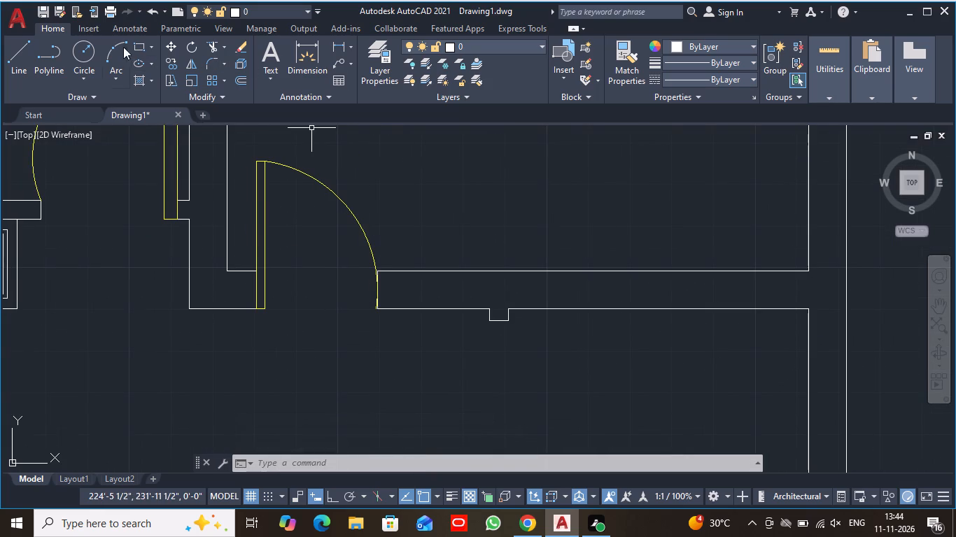
click(174, 61)
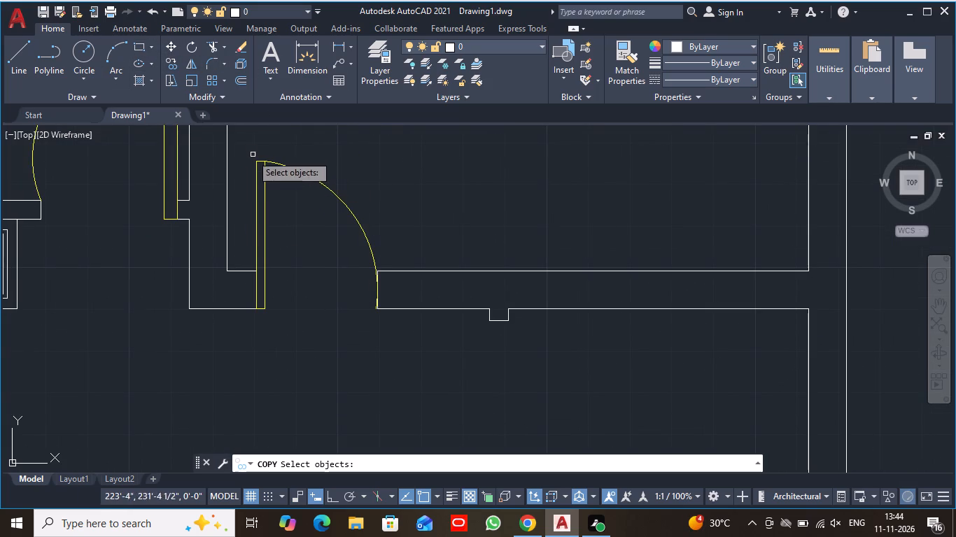
click(247, 152)
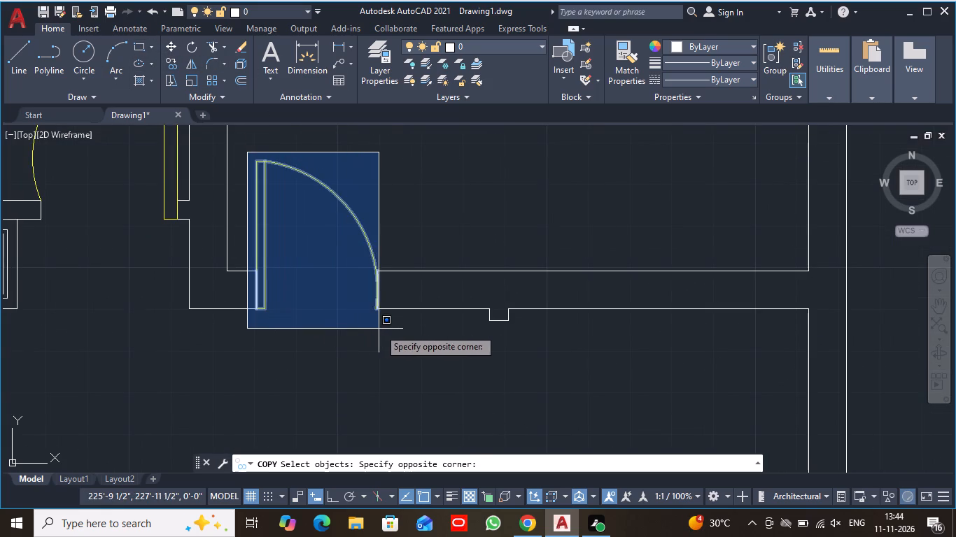
click(381, 329)
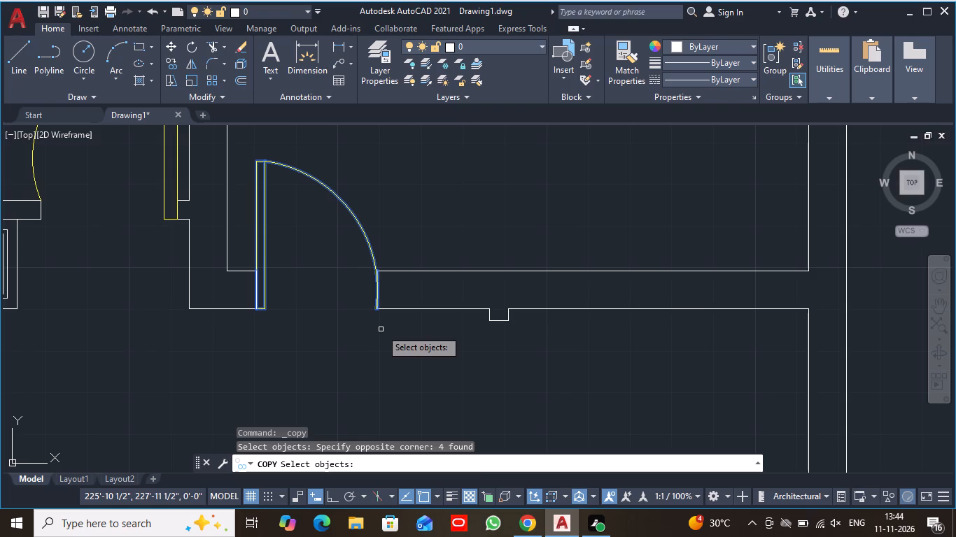
key(space)
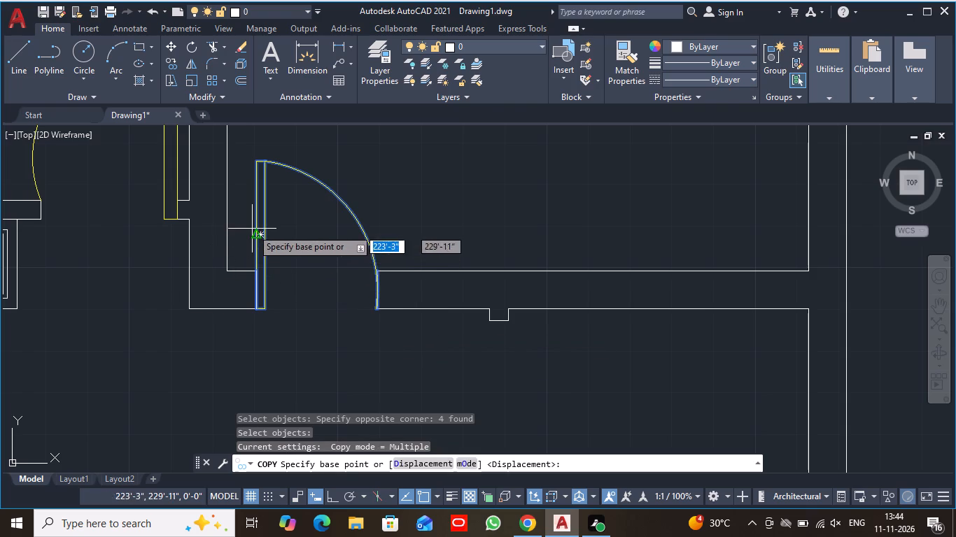
click(252, 229)
scroll(646, 235, down, 3)
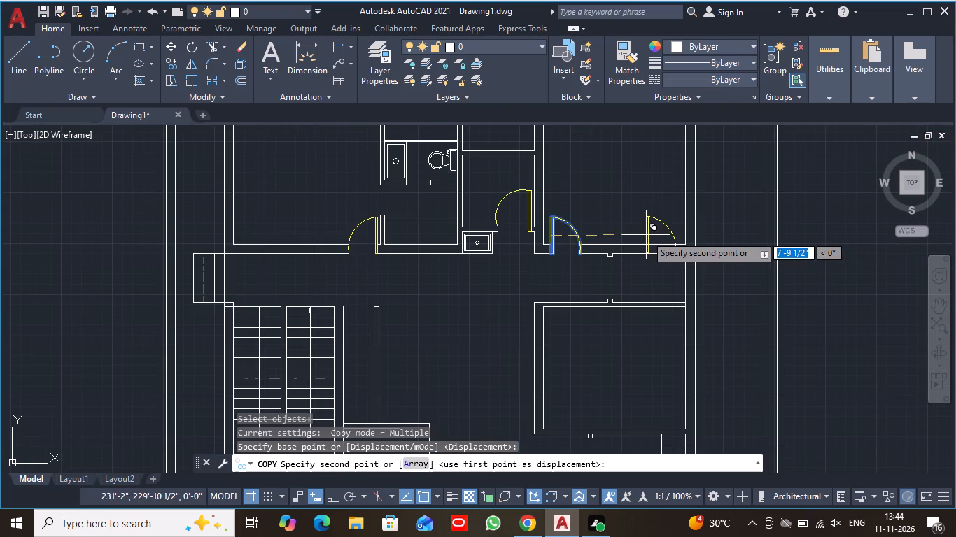
middle_drag(727, 260, 691, 264)
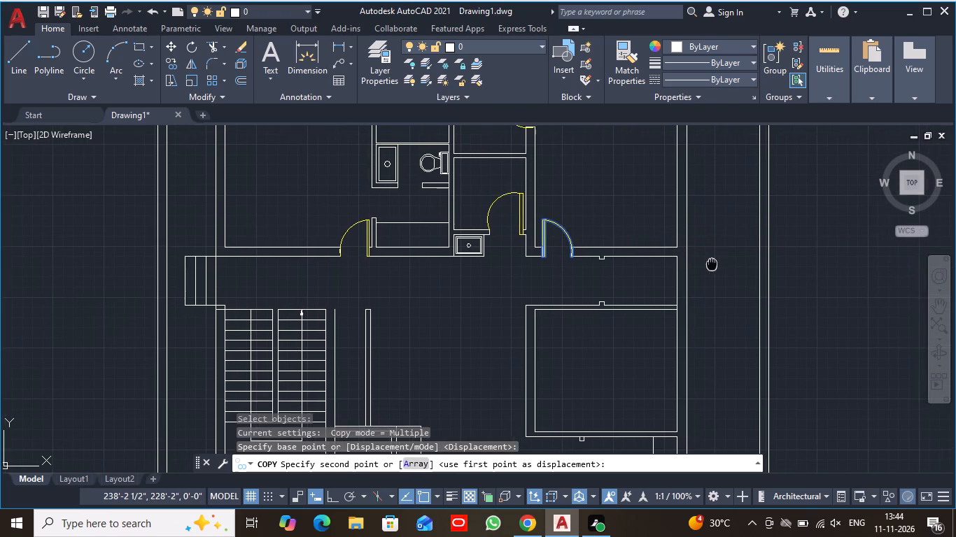
middle_drag(691, 264, 500, 266)
click(596, 244)
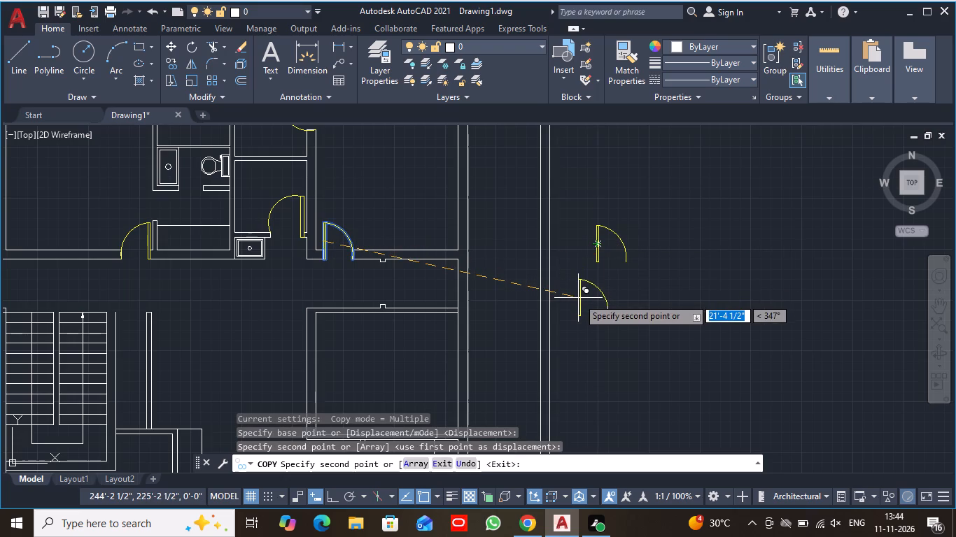
click(684, 190)
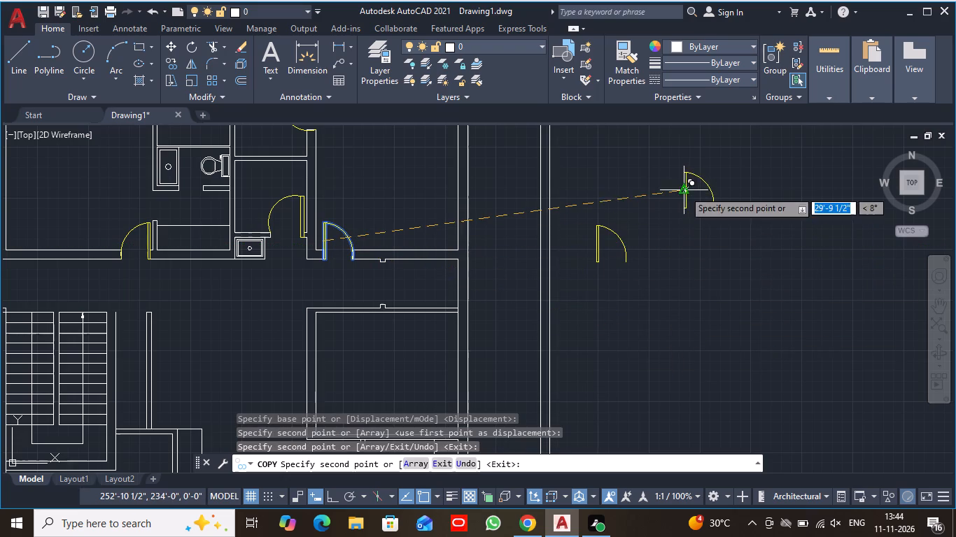
key(Escape)
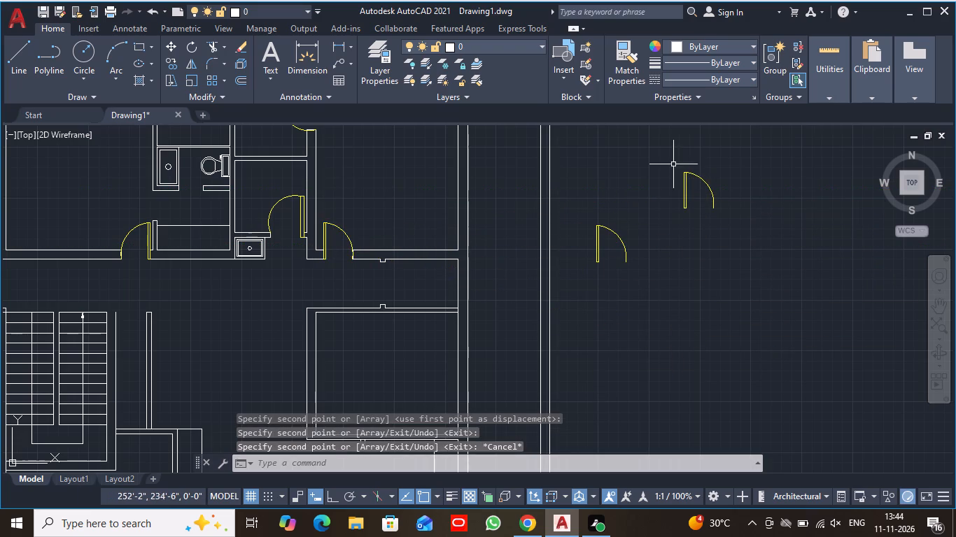
Mirror the leaf and arc of the lower door copy about a horizontal line through the leaf's south end, erasing the source objects.
scroll(642, 299, up, 1)
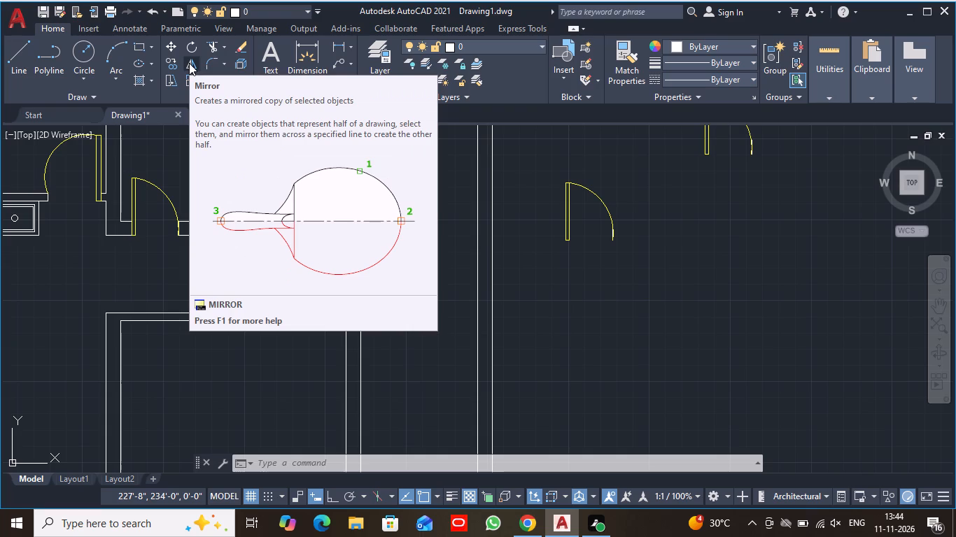
click(189, 63)
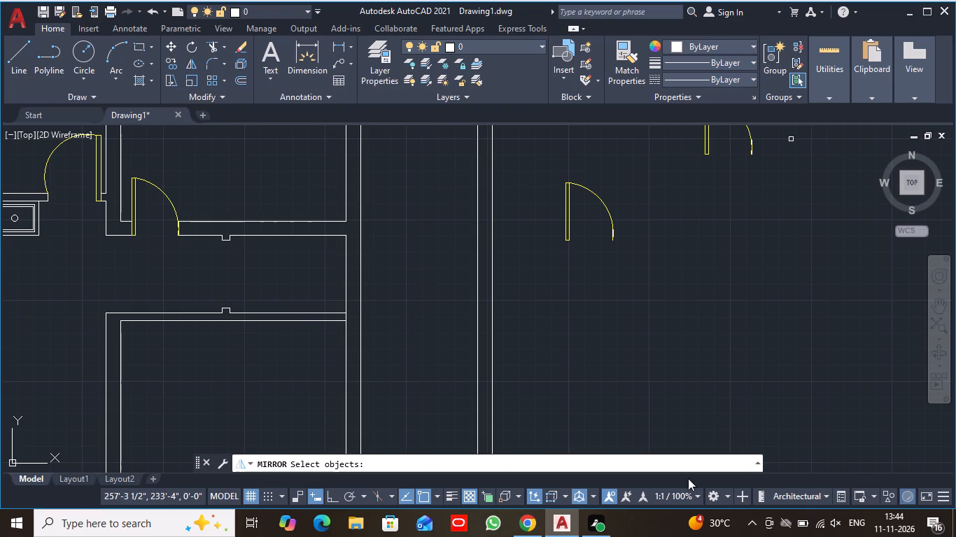
click(570, 225)
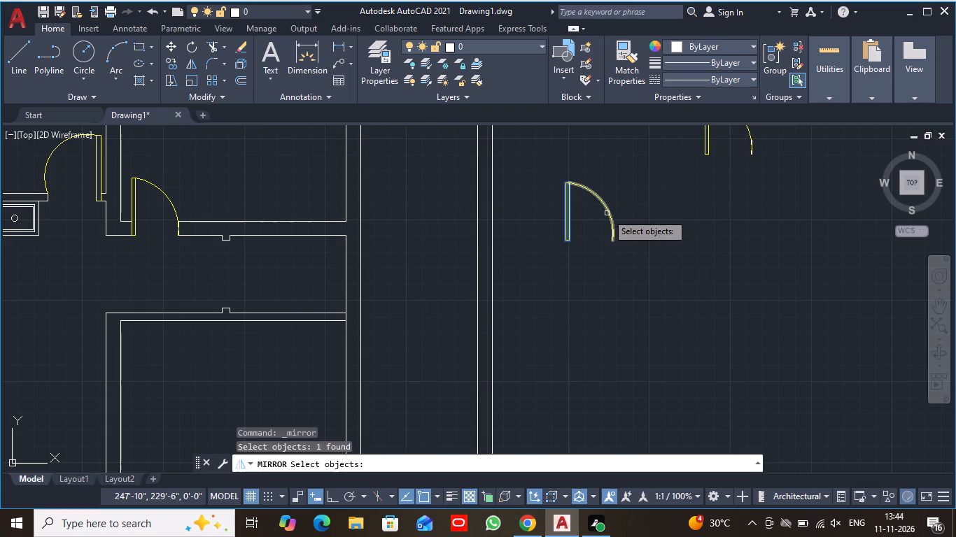
click(609, 213)
key(space)
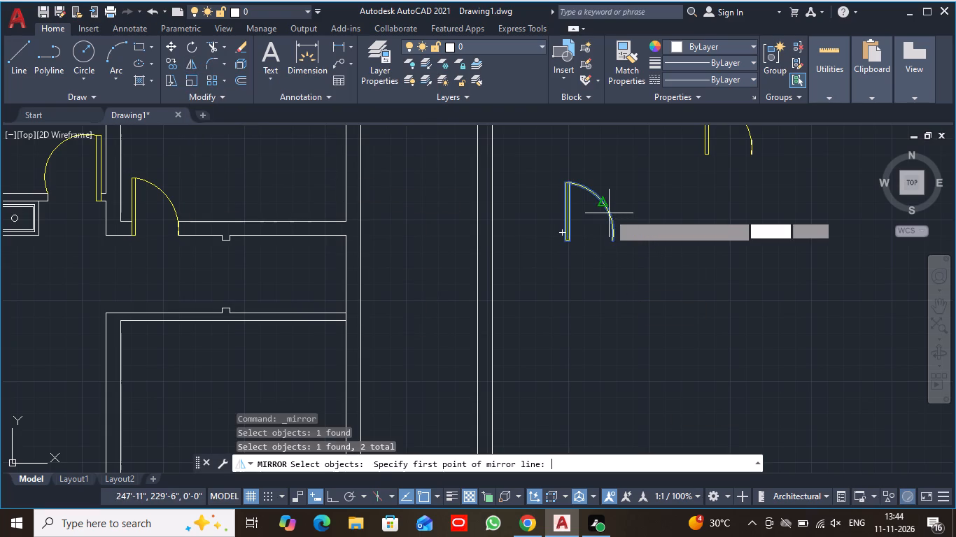
click(566, 243)
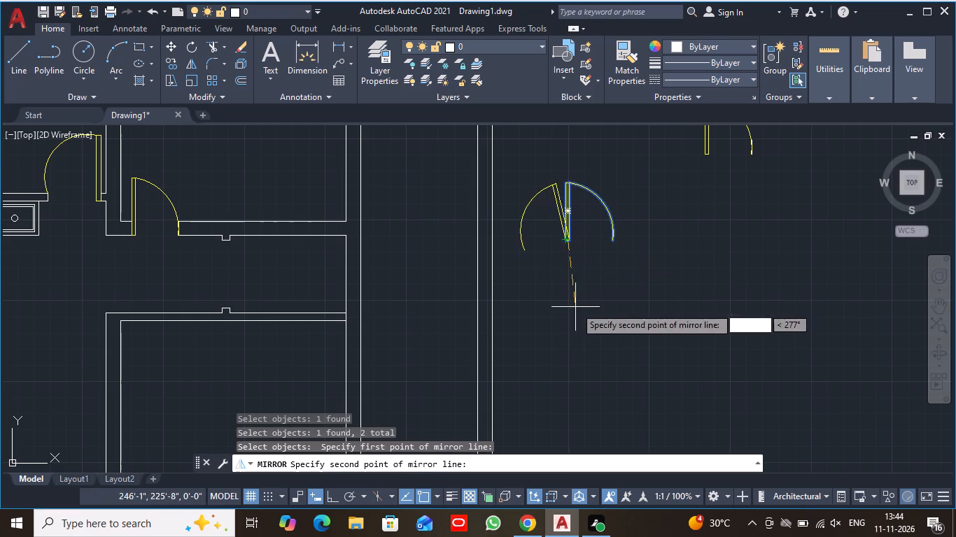
click(459, 238)
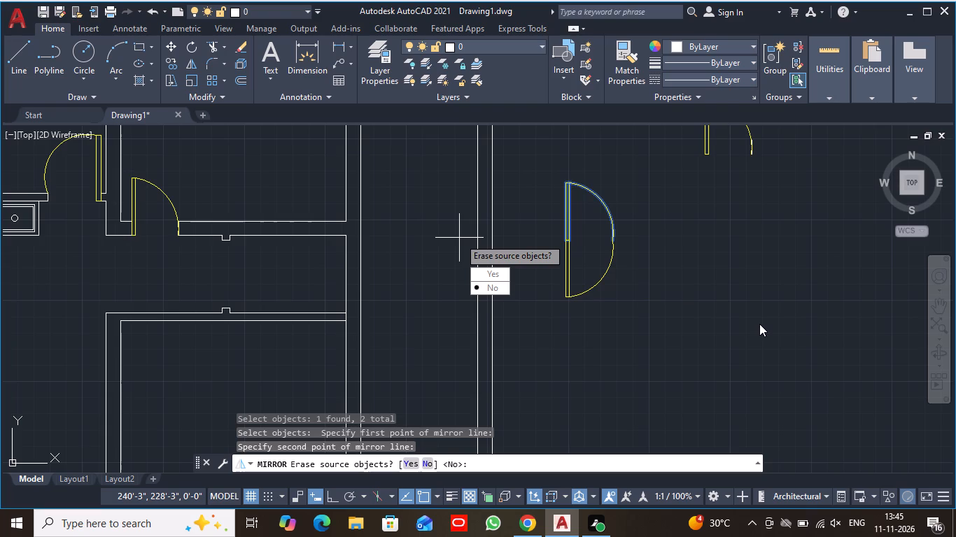
drag(484, 273, 459, 238)
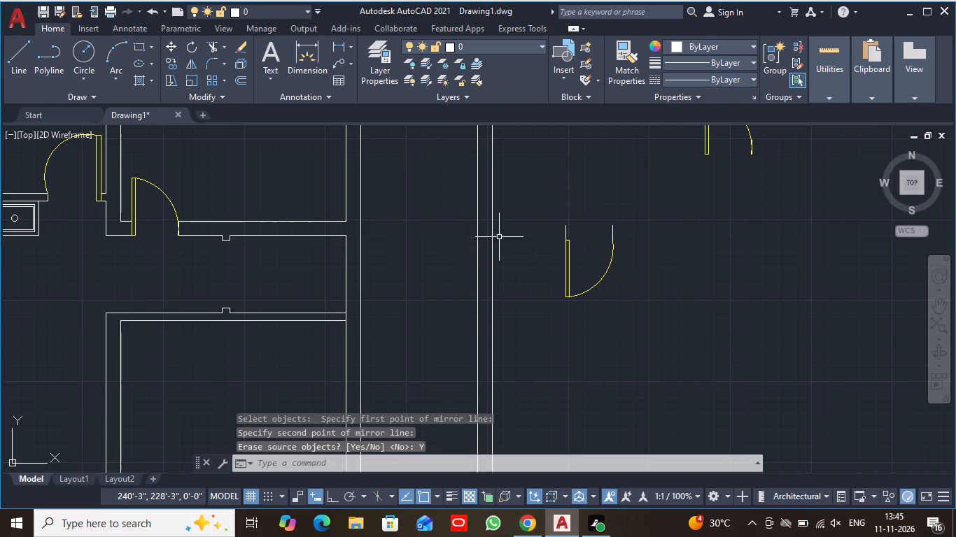
Delete the two short leftover jamb lines above the mirrored door copy.
middle_drag(650, 290, 649, 311)
scroll(650, 295, down, 1)
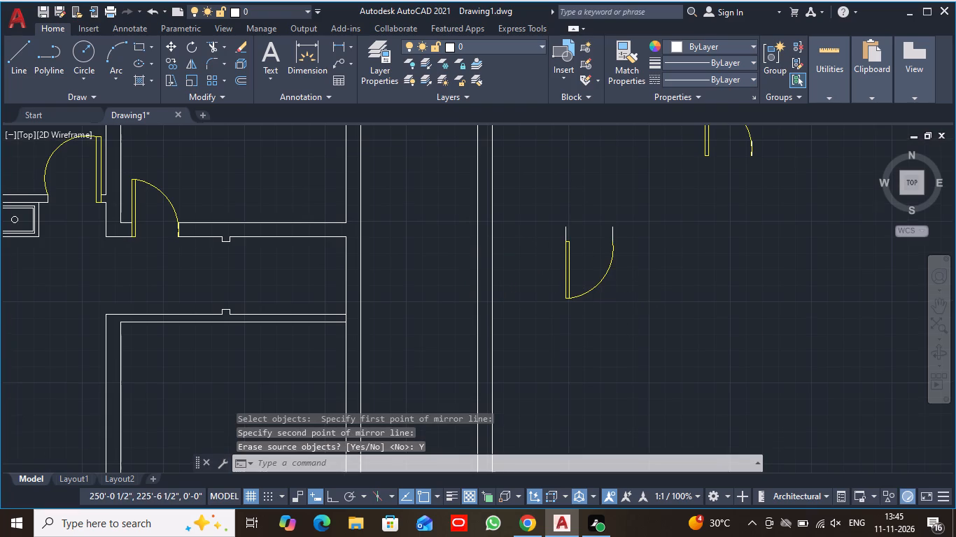
middle_drag(649, 311, 639, 343)
scroll(638, 344, up, 3)
middle_drag(633, 281, 630, 325)
scroll(629, 325, up, 1)
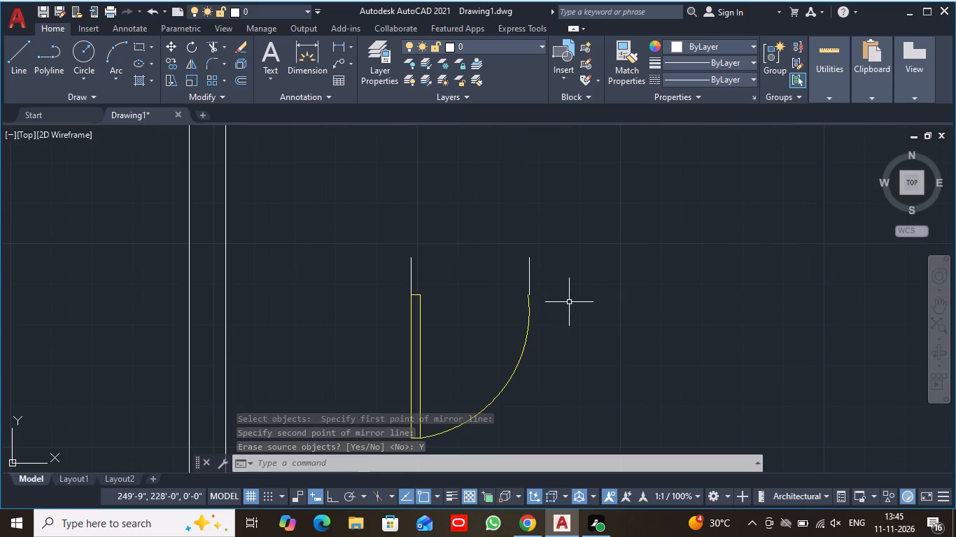
click(412, 276)
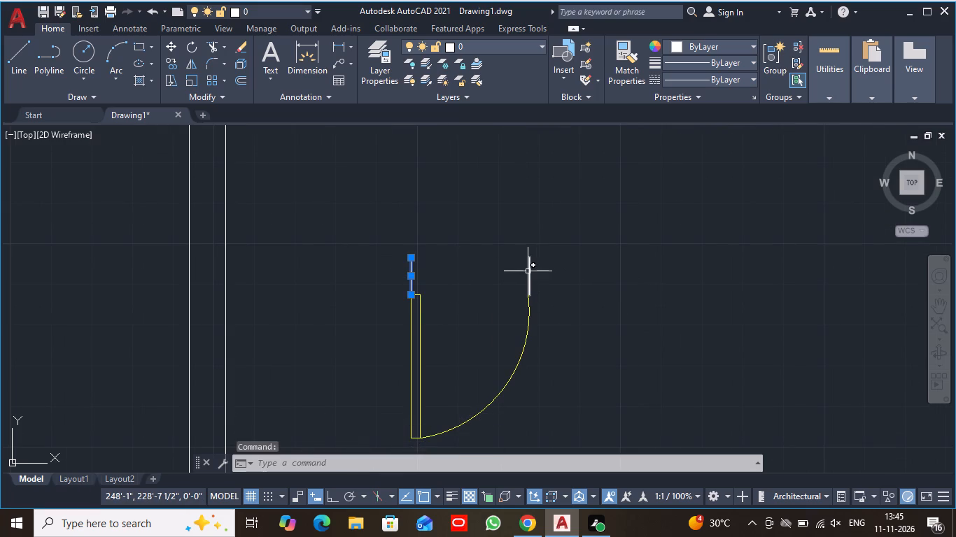
click(530, 271)
key(Delete)
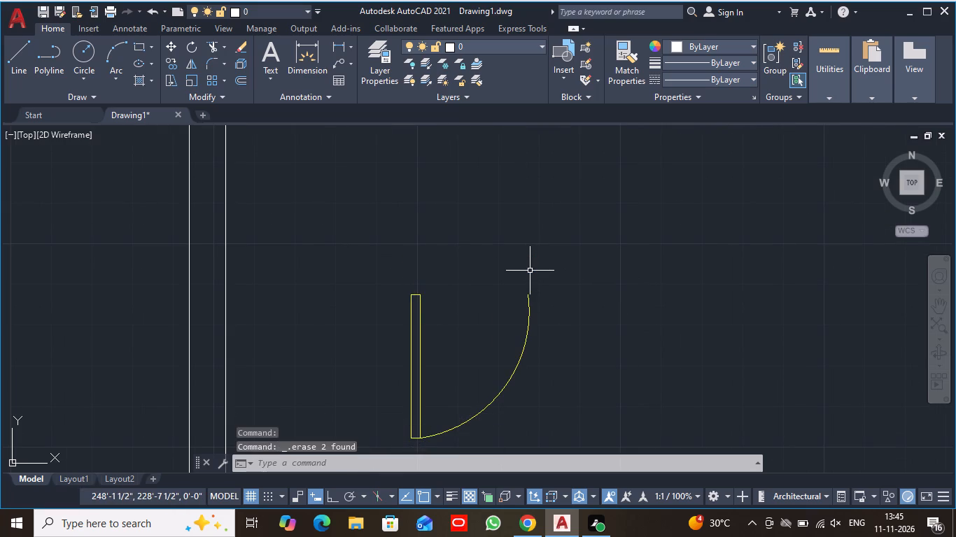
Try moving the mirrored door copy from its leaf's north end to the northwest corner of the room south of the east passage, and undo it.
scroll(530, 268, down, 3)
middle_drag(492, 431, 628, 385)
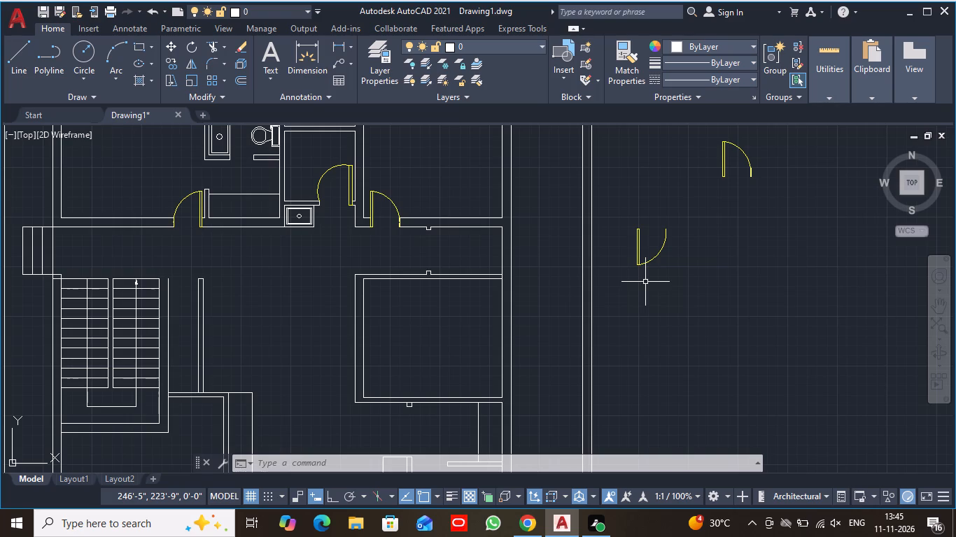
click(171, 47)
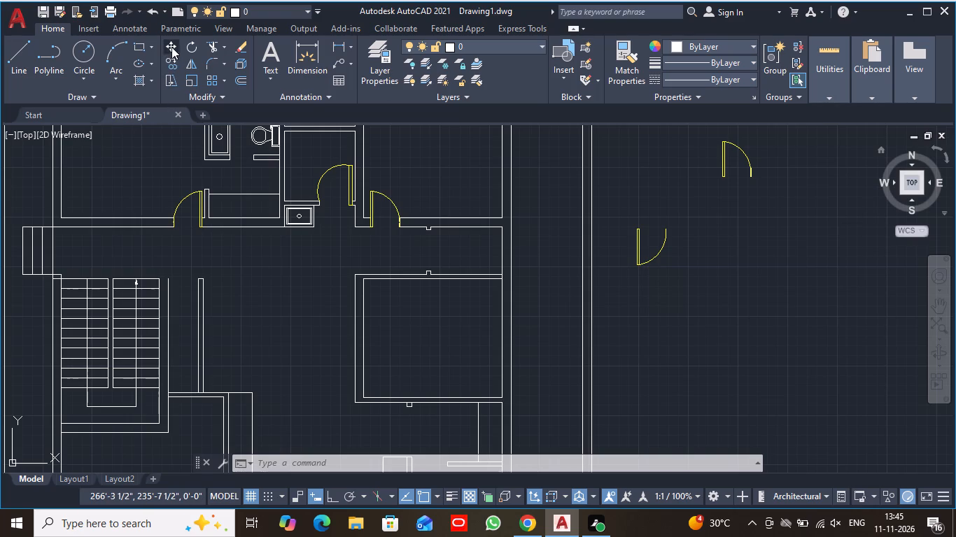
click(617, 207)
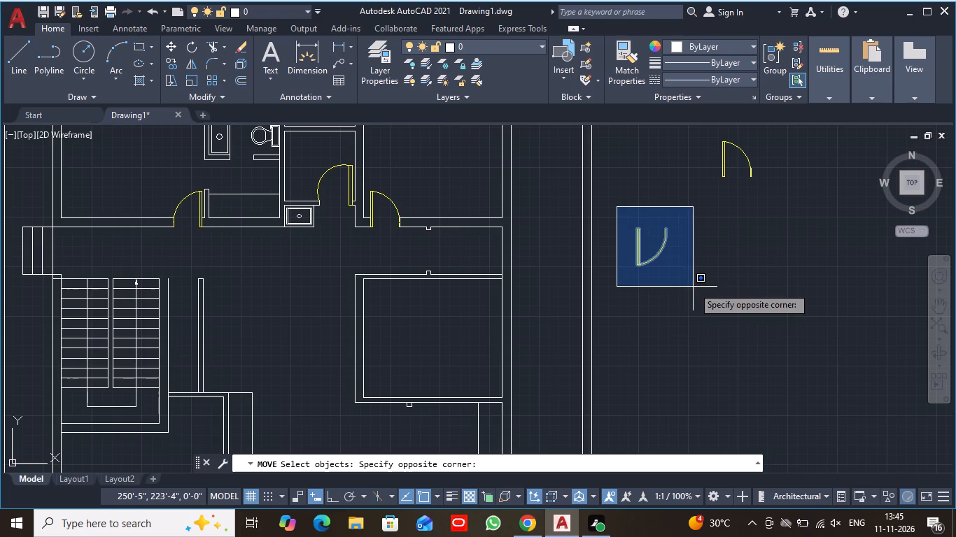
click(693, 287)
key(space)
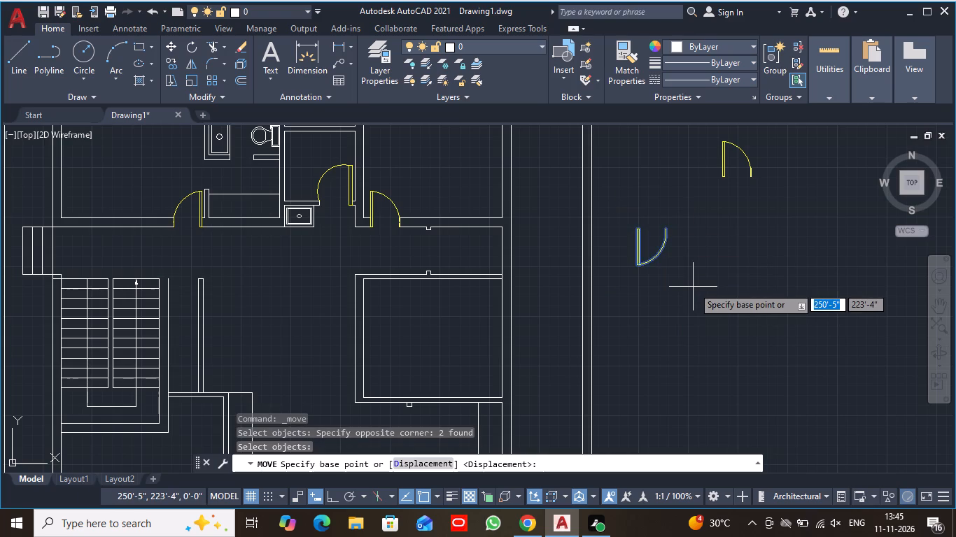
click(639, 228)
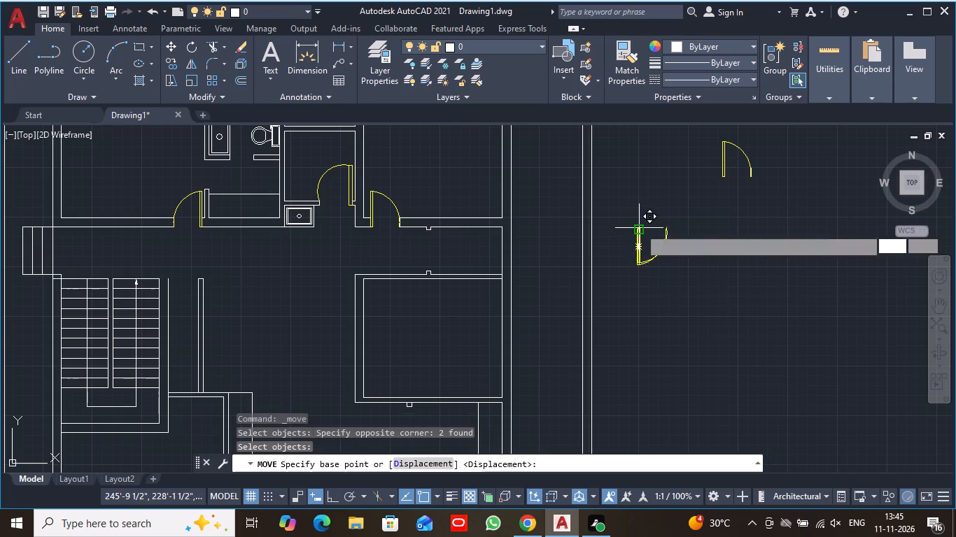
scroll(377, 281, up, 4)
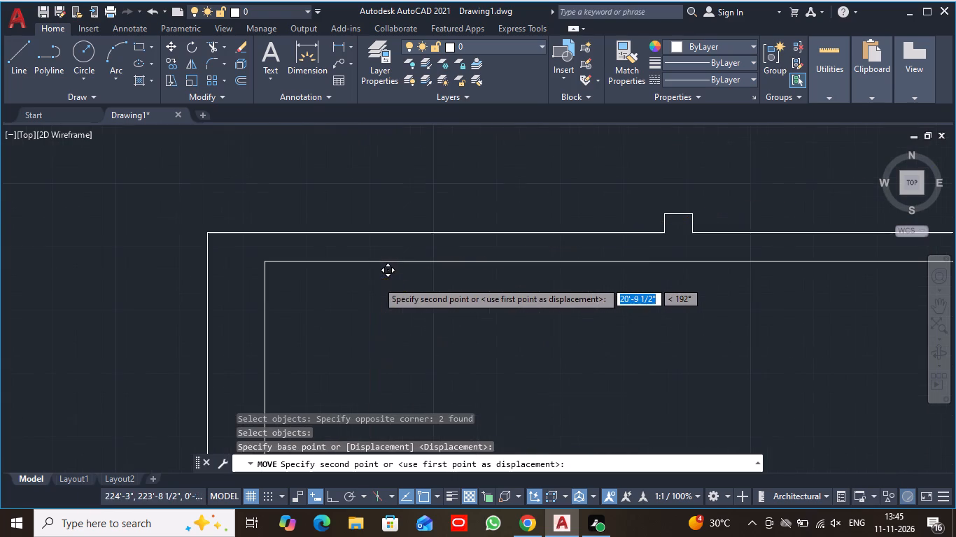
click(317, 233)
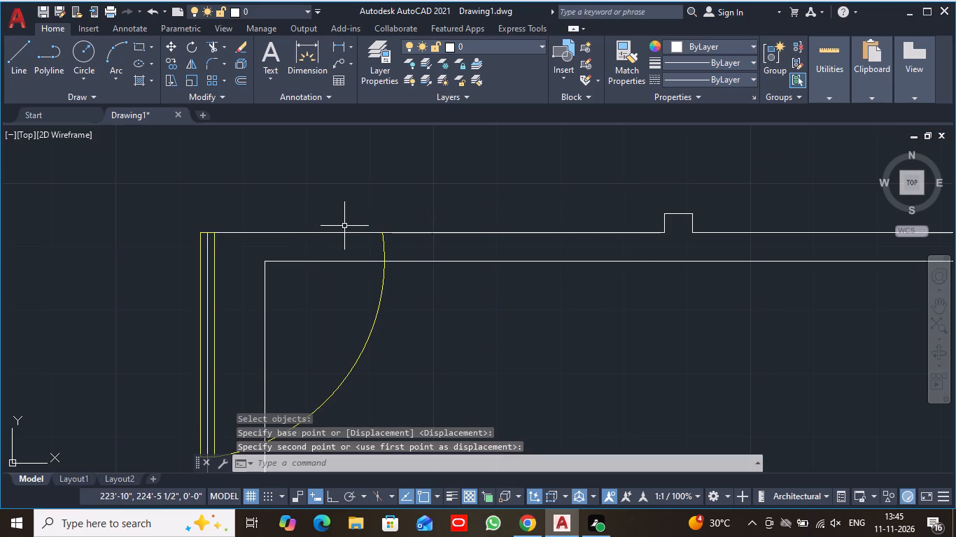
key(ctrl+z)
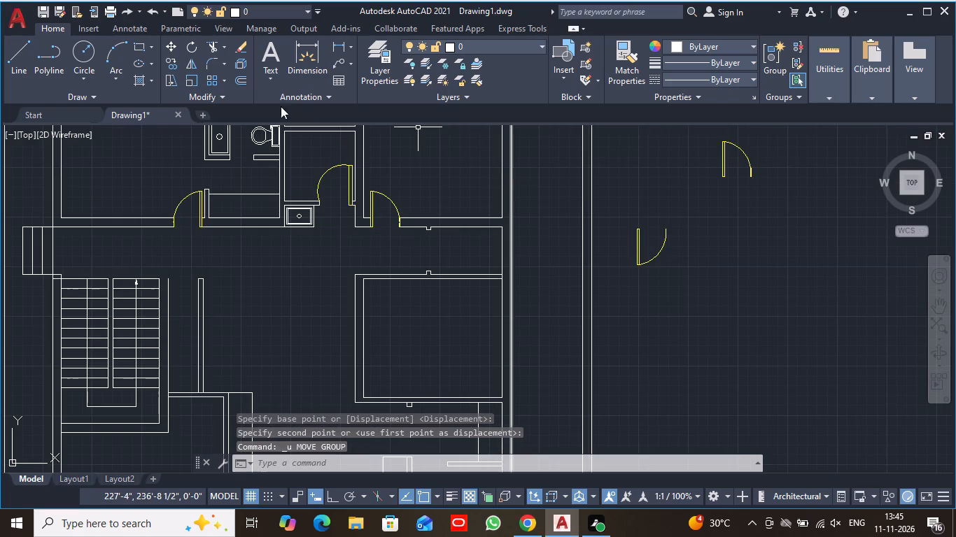
Move the mirrored door copy by its leaf's north end to the midpoint of the east passage's south wall line, between the corner and the notch.
click(173, 46)
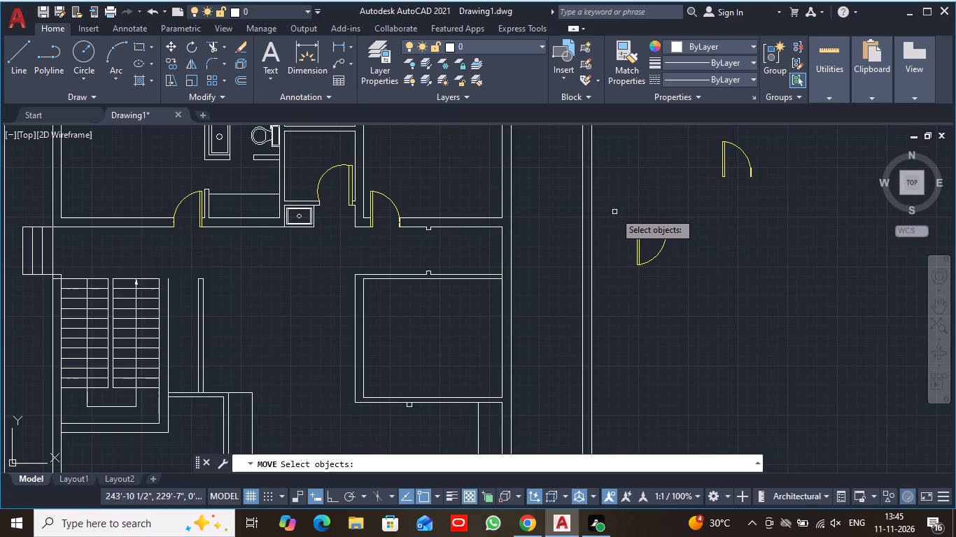
click(614, 213)
click(675, 287)
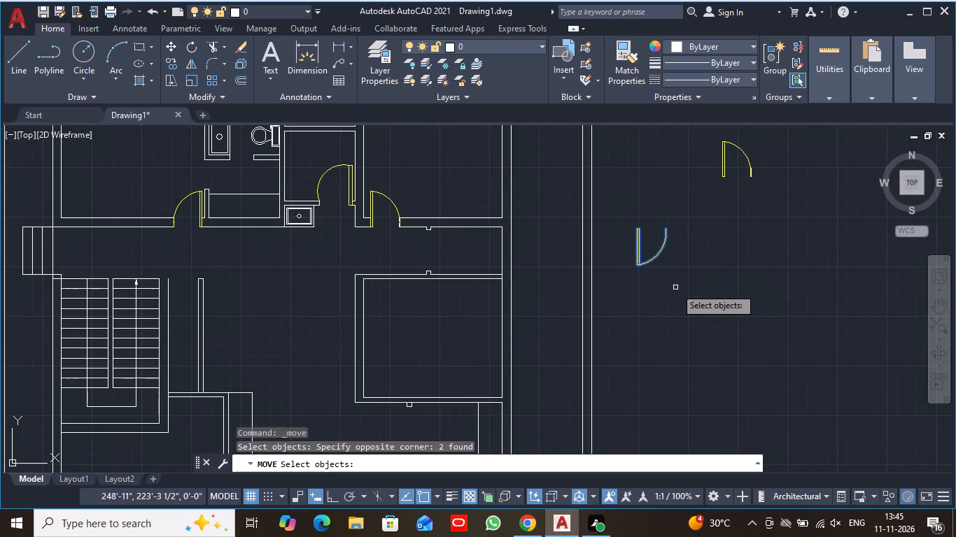
key(space)
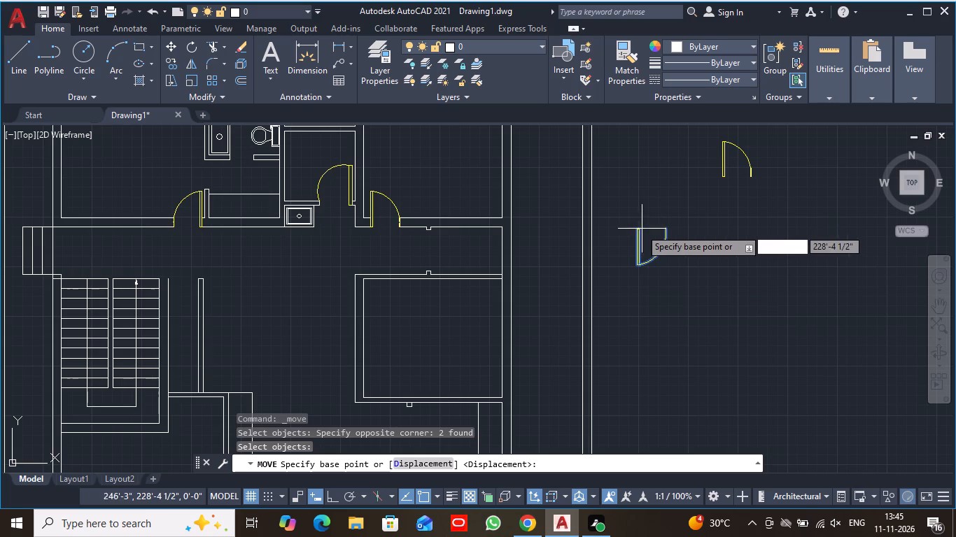
click(637, 229)
scroll(379, 305, up, 3)
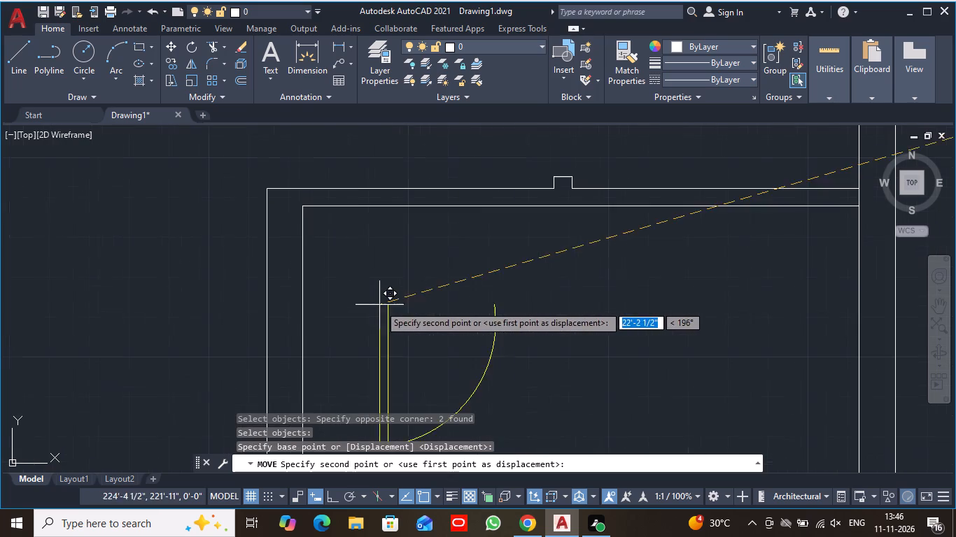
click(345, 189)
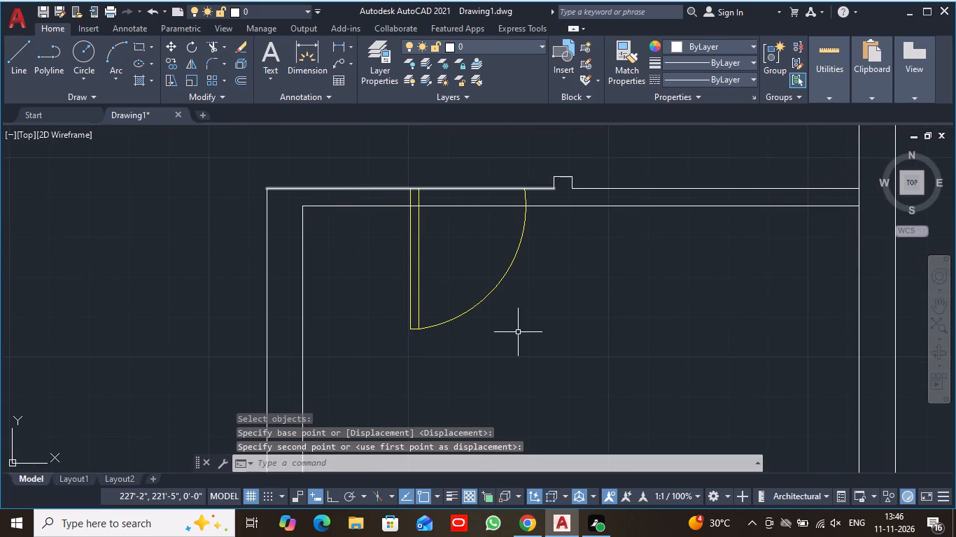
Move the door west along the passage's south wall to line up with the door on the north wall opposite.
scroll(673, 344, down, 2)
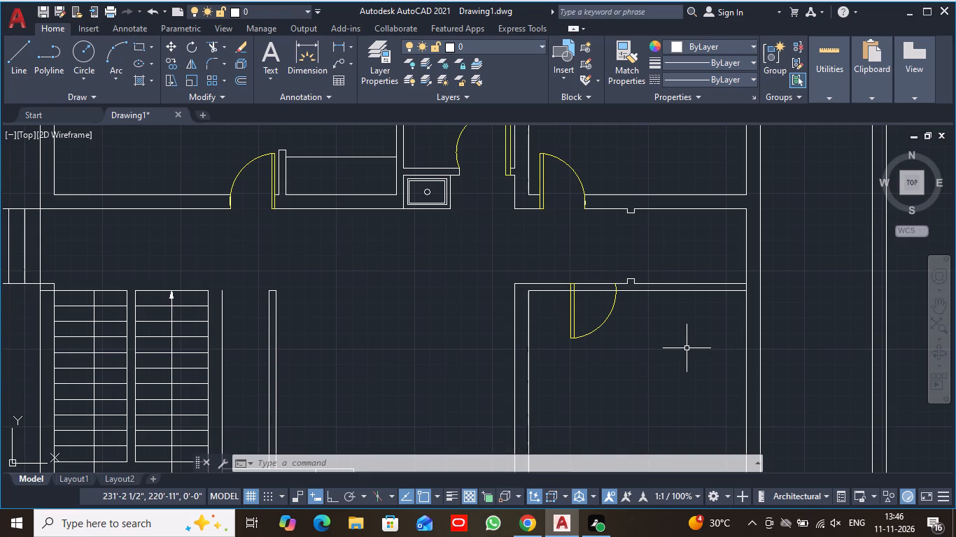
click(168, 44)
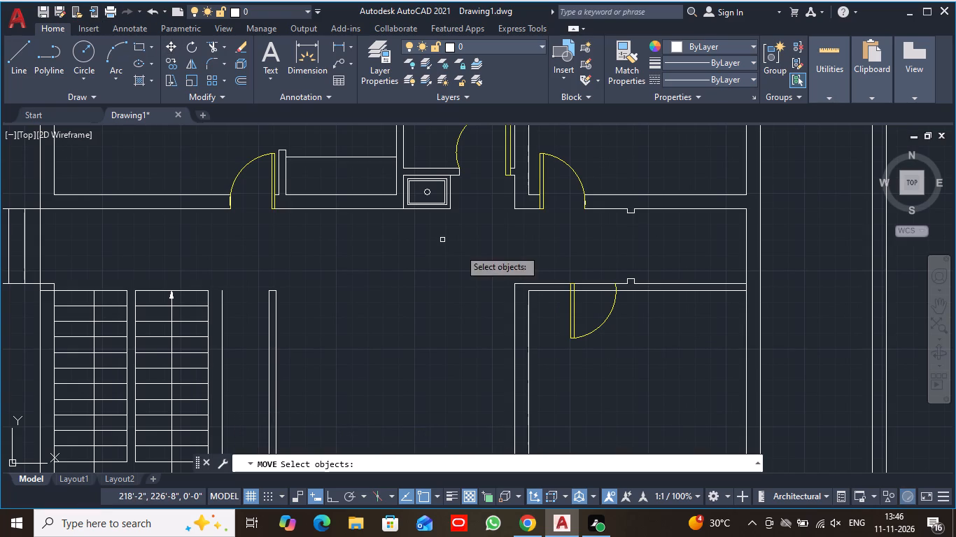
click(550, 274)
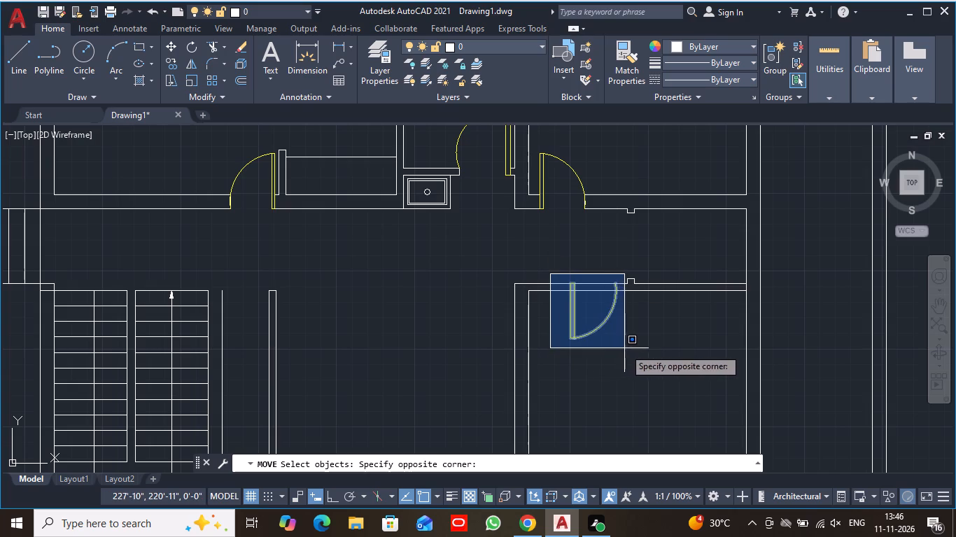
click(625, 348)
key(space)
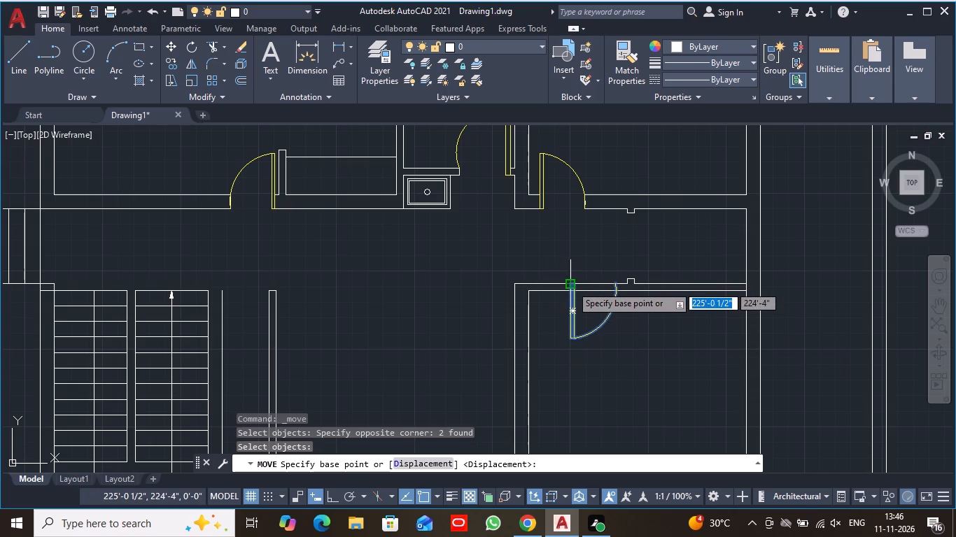
drag(571, 285, 544, 288)
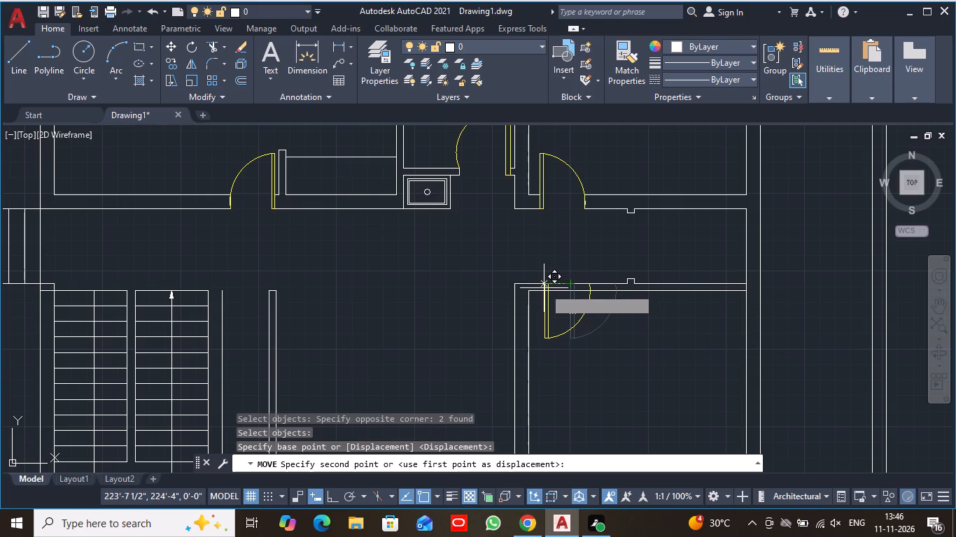
drag(544, 288, 540, 289)
click(540, 289)
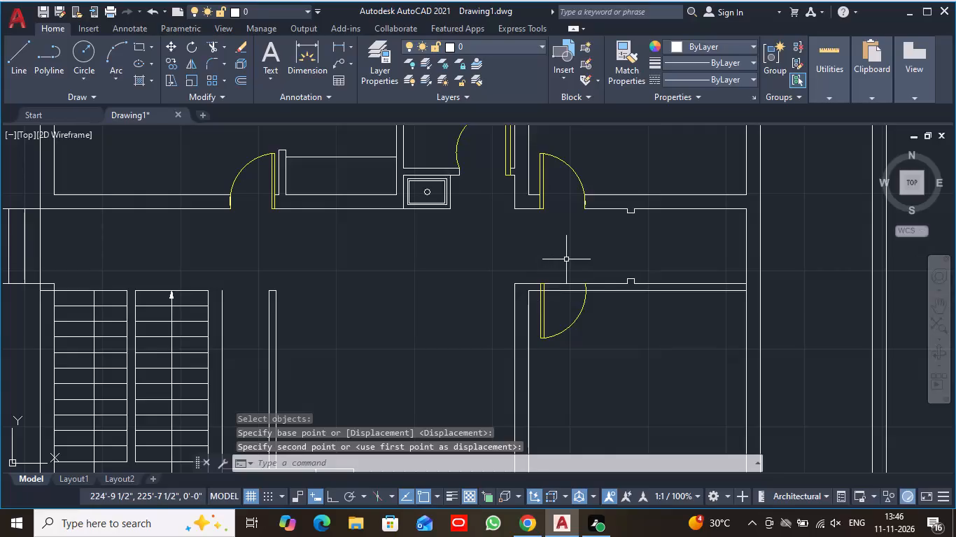
Trim both lines of the passage's south wall across the door opening, between the leaf and the arc.
text(tr)
key(space)
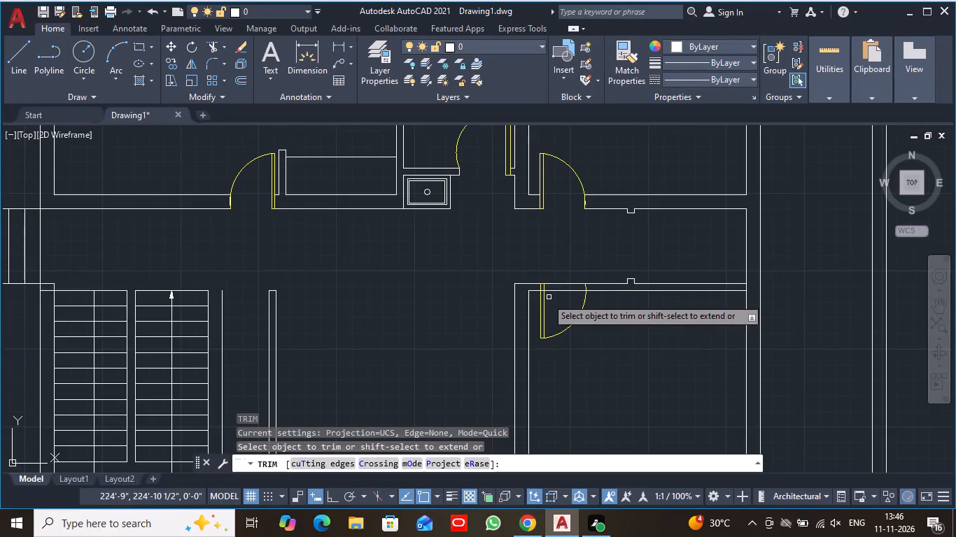
scroll(544, 301, up, 2)
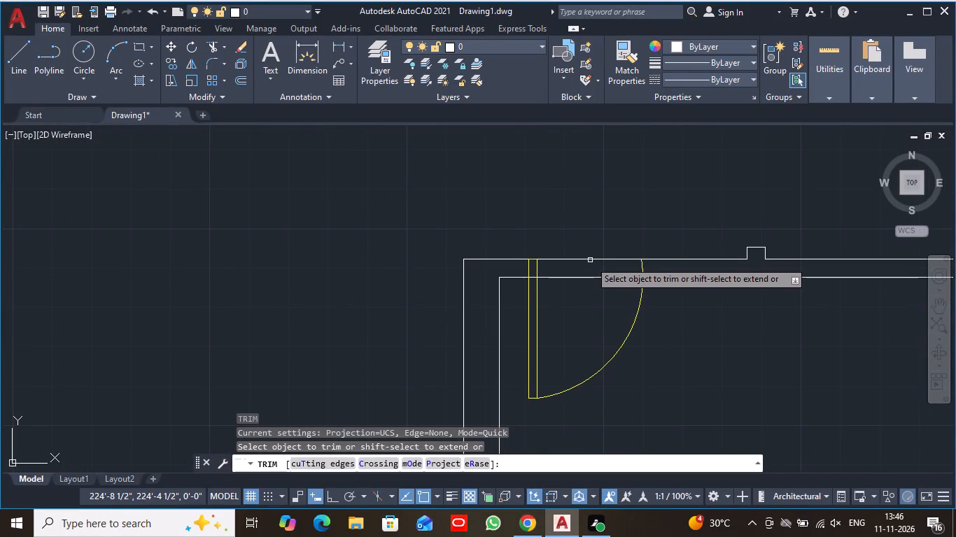
click(591, 260)
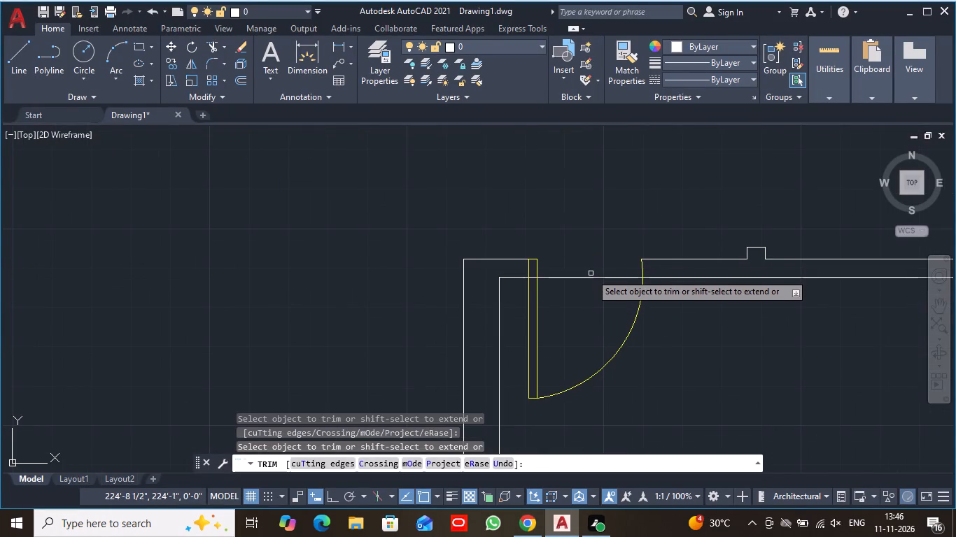
click(591, 278)
scroll(628, 228, down, 1)
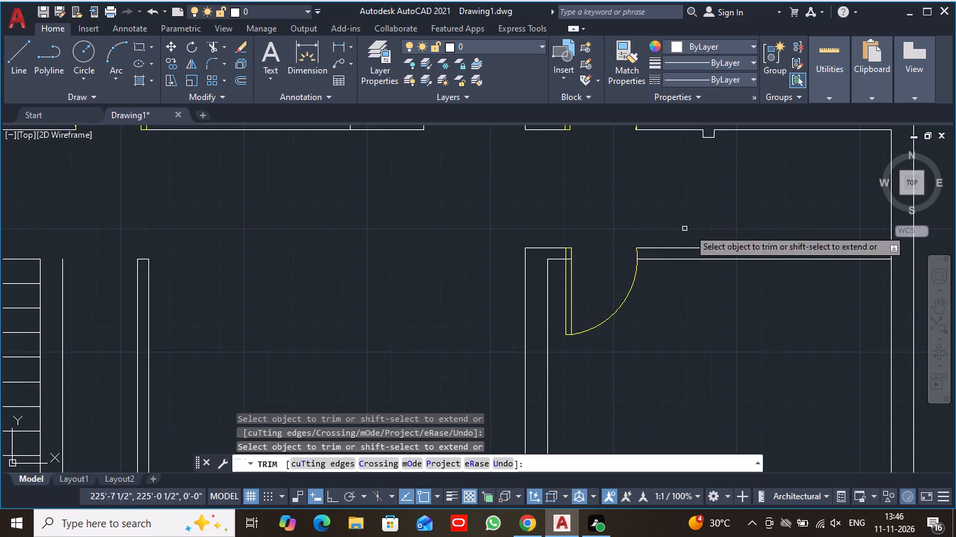
scroll(700, 336, down, 3)
key(Escape)
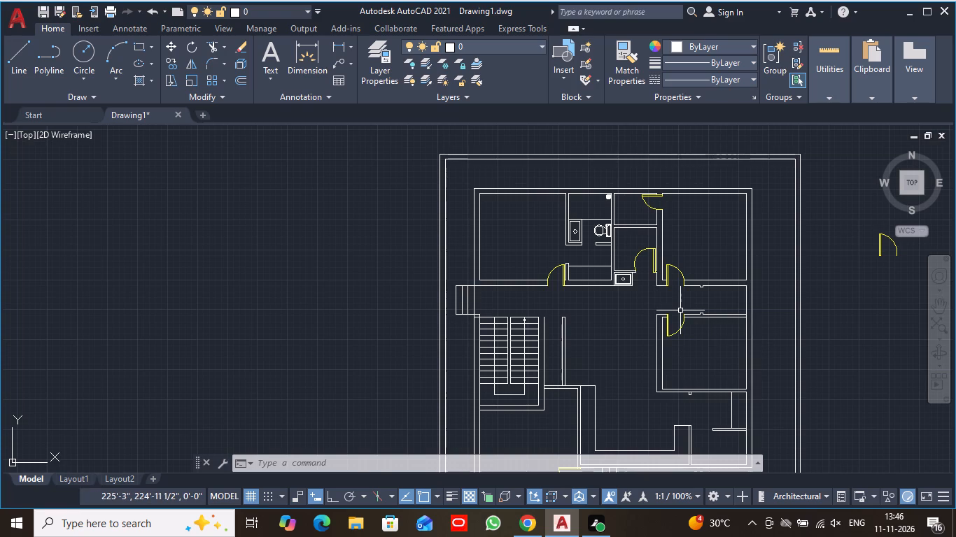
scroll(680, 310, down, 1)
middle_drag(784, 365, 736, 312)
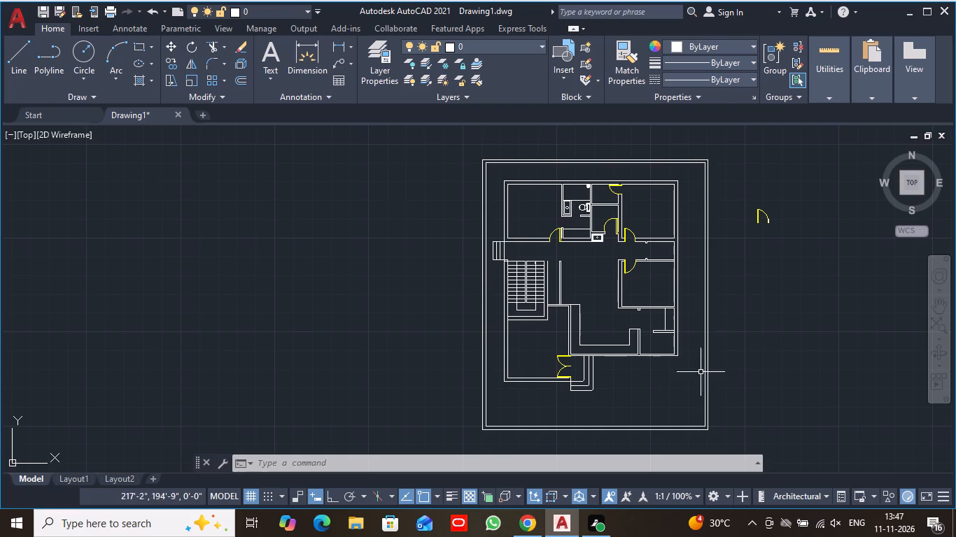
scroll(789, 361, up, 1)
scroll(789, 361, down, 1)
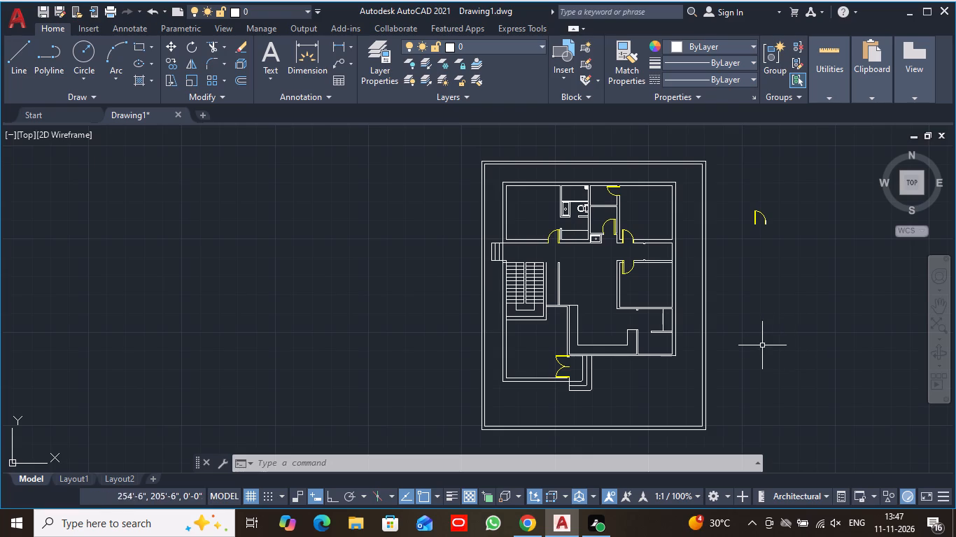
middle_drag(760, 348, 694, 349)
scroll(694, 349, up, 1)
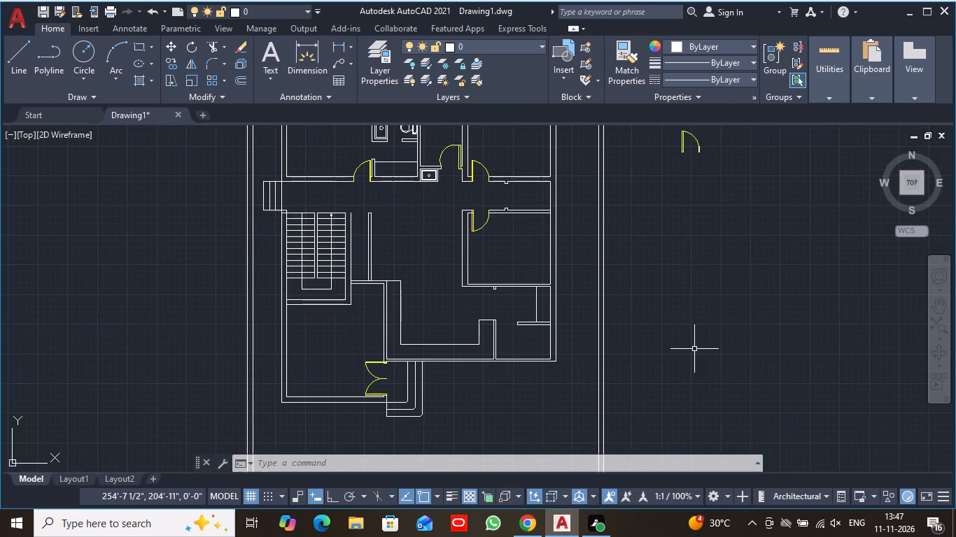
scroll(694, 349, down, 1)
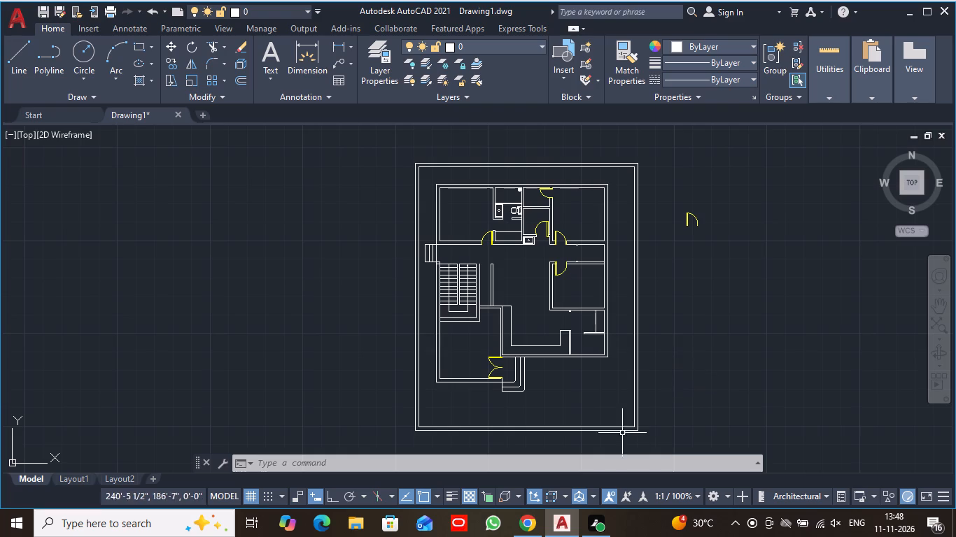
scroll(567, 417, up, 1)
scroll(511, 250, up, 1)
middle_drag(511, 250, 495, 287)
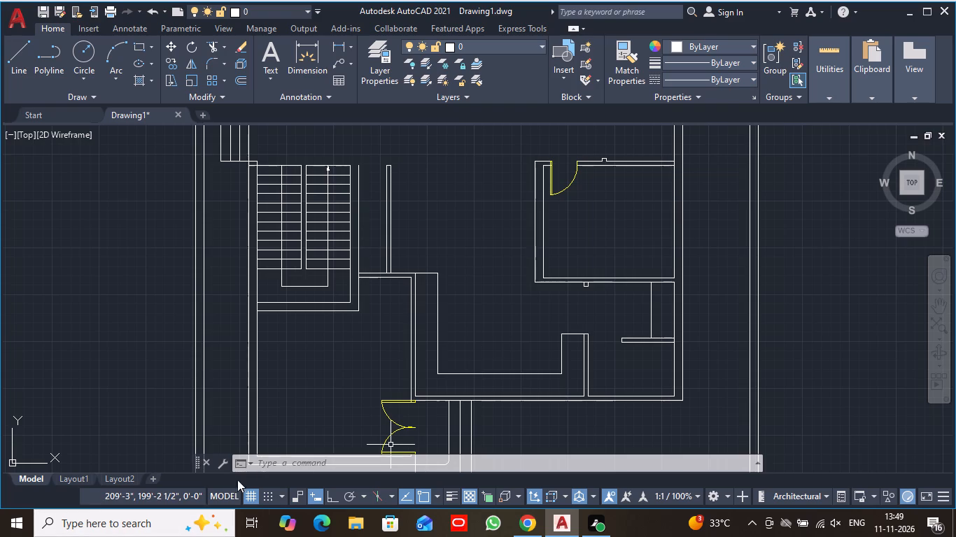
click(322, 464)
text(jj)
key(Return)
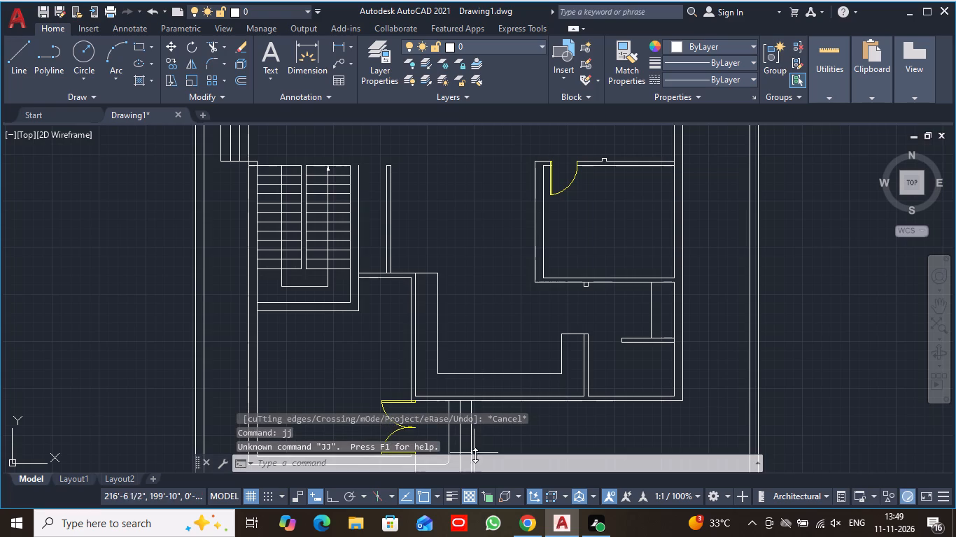
Open the tool palettes and look through the Architectural imperial and metric samples for ready-made components.
click(388, 466)
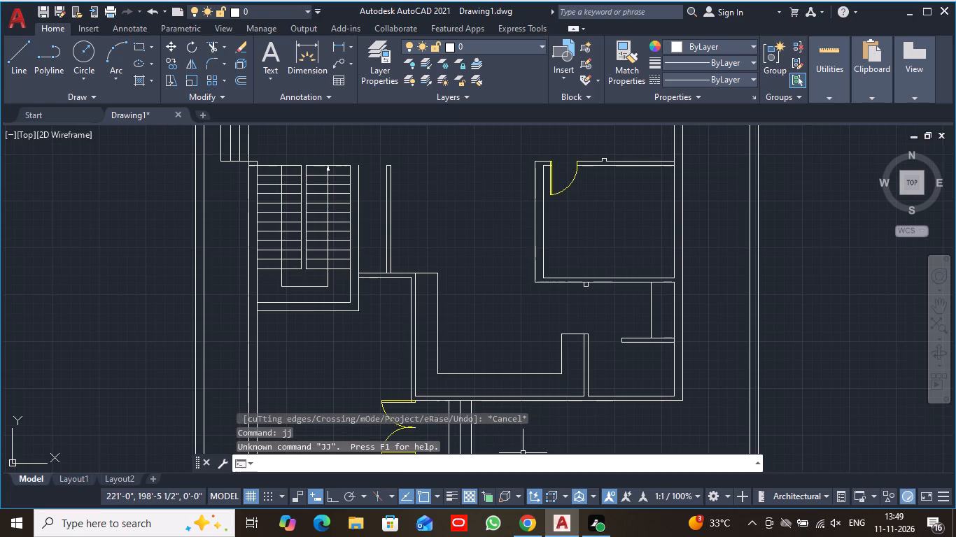
text(tp)
key(space)
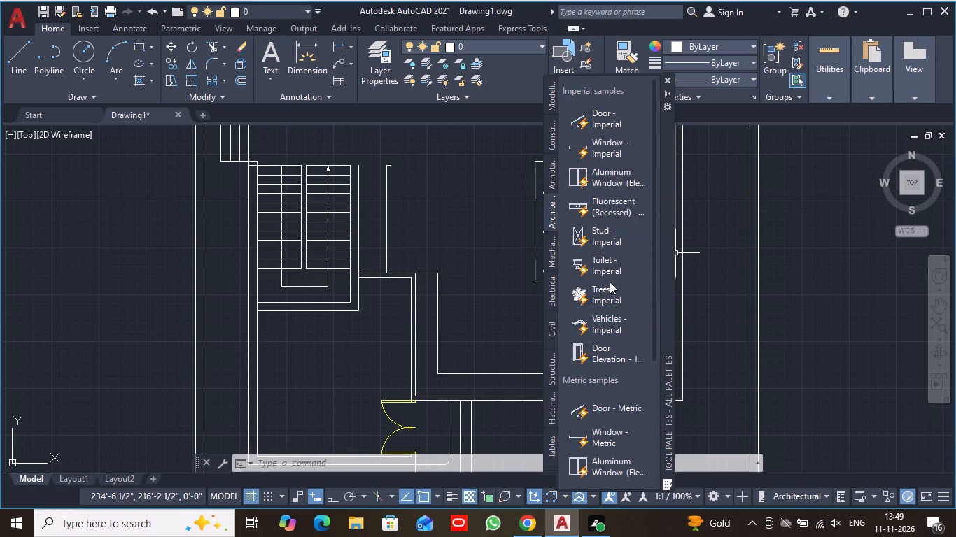
scroll(625, 363, down, 2)
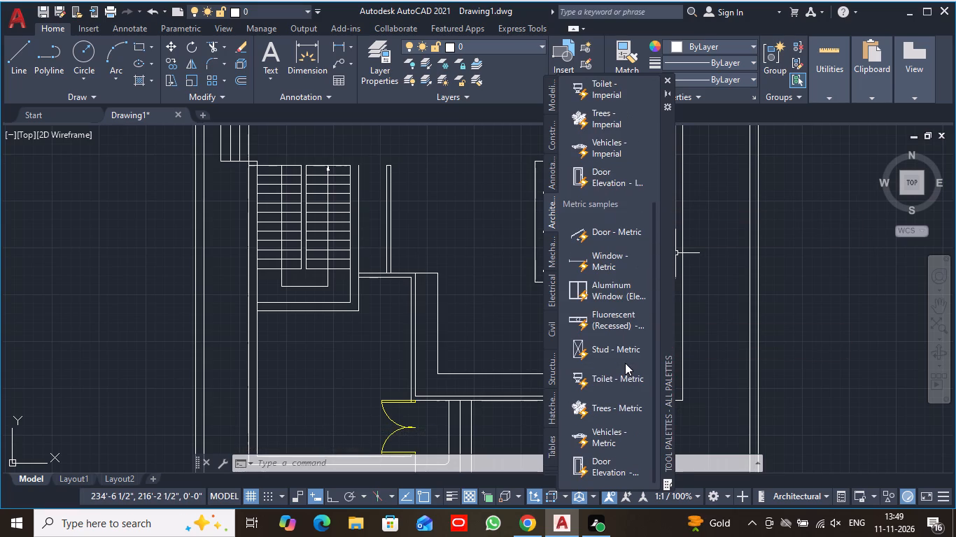
scroll(625, 363, down, 3)
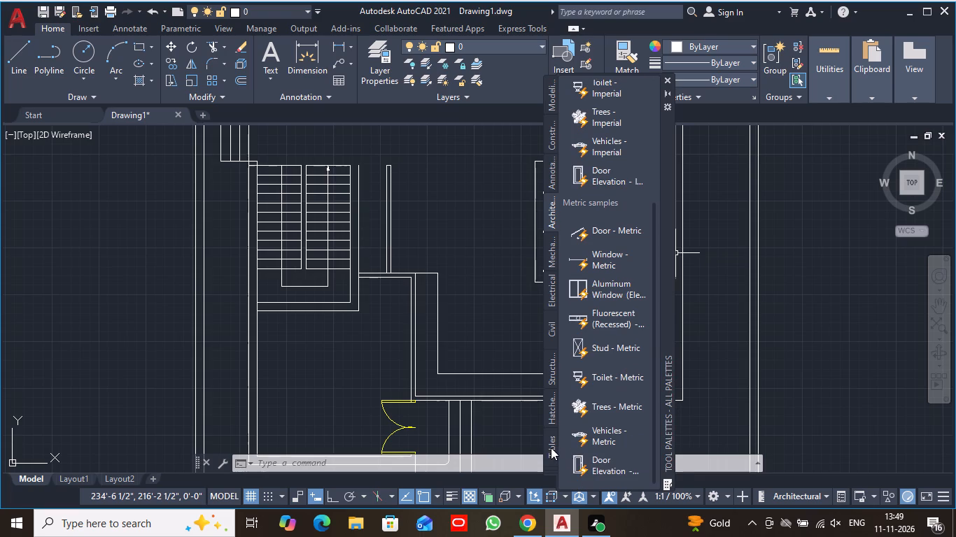
Look through the Tables, Hatches, Structural, Civil, Electrical, Mechanical and Annotation tool palettes for usable components.
click(551, 447)
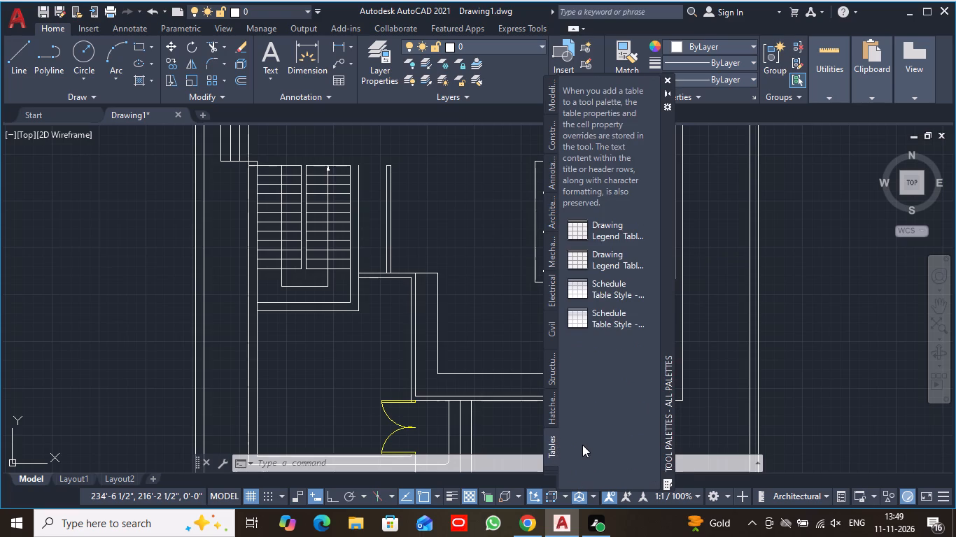
click(549, 408)
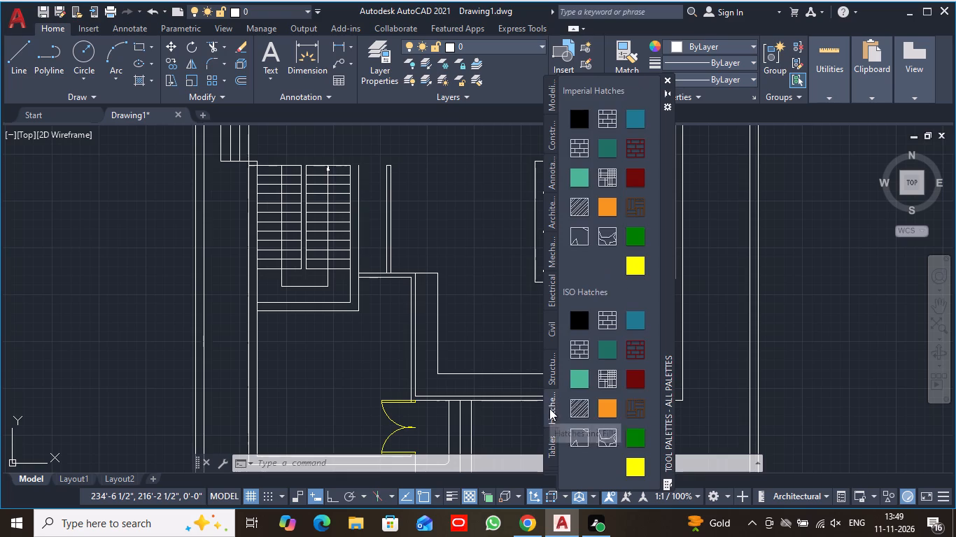
click(553, 378)
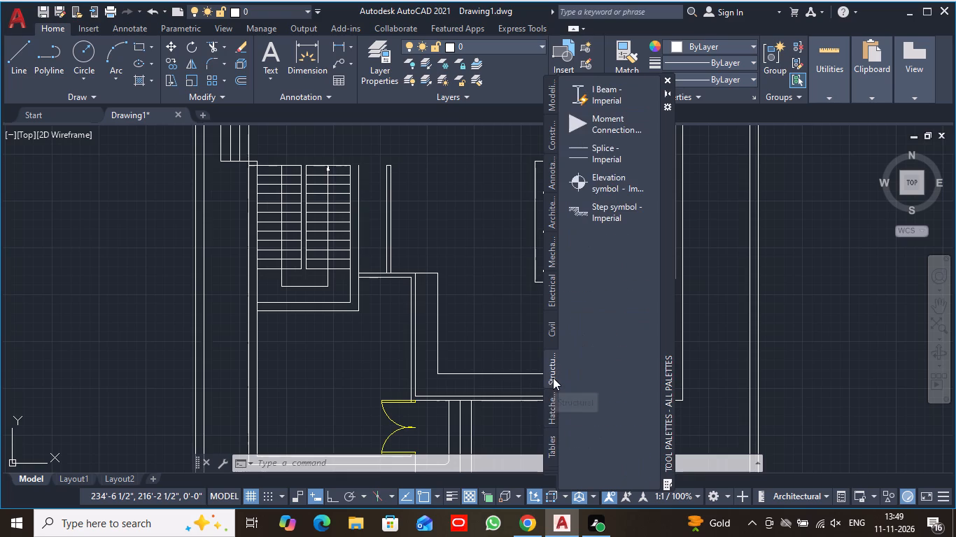
scroll(584, 338, down, 2)
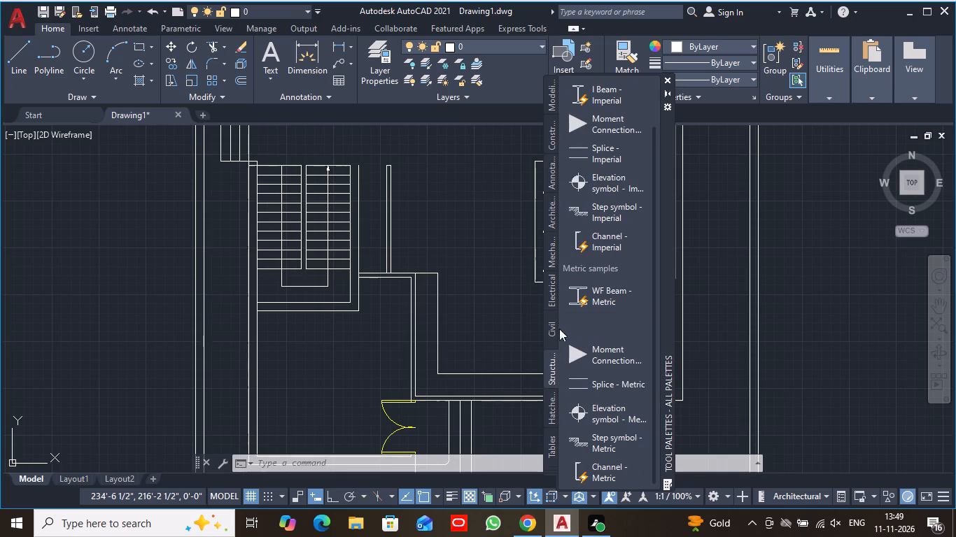
click(553, 329)
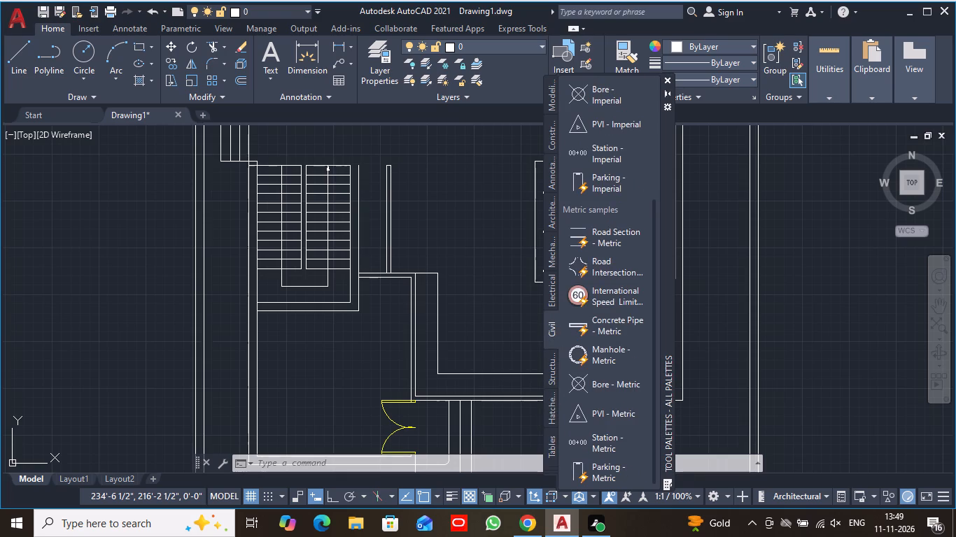
scroll(591, 311, down, 4)
scroll(610, 368, up, 4)
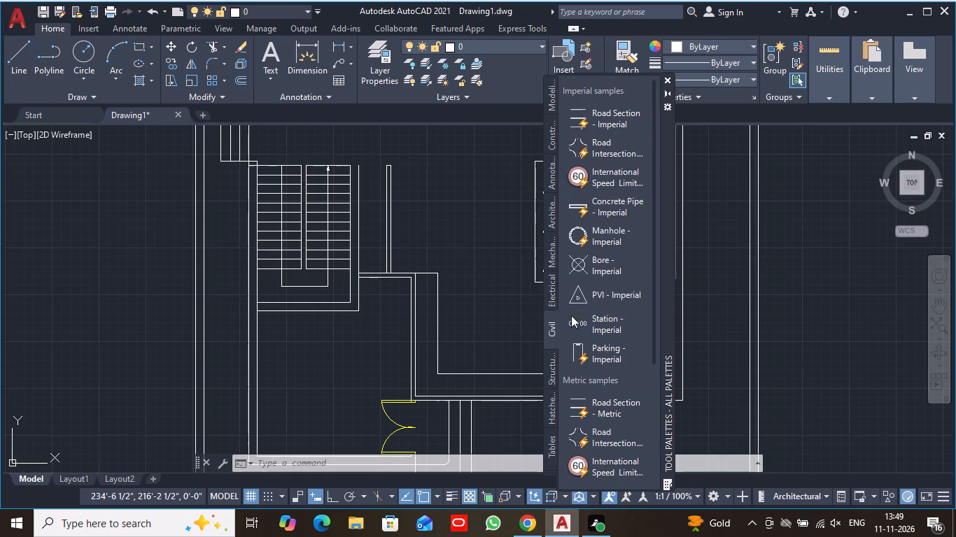
click(555, 295)
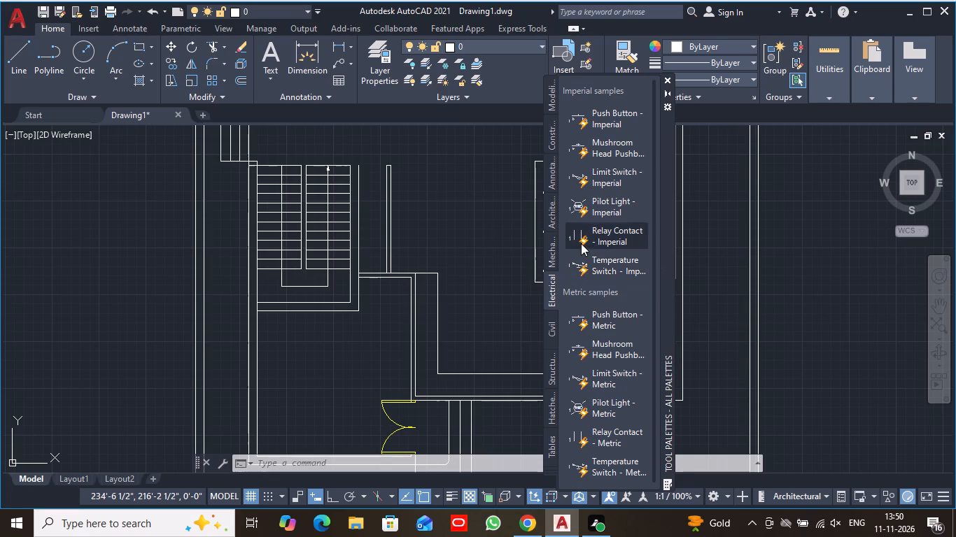
click(551, 257)
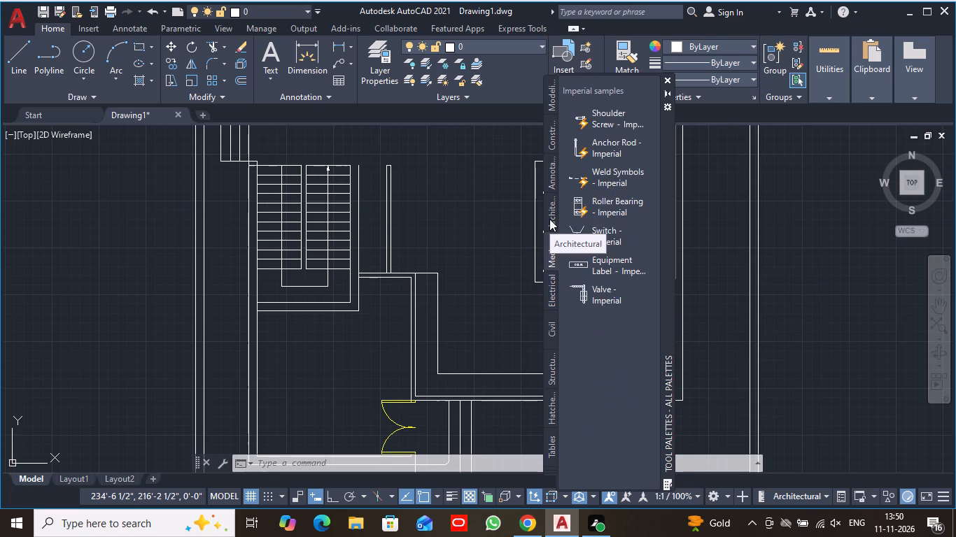
click(554, 178)
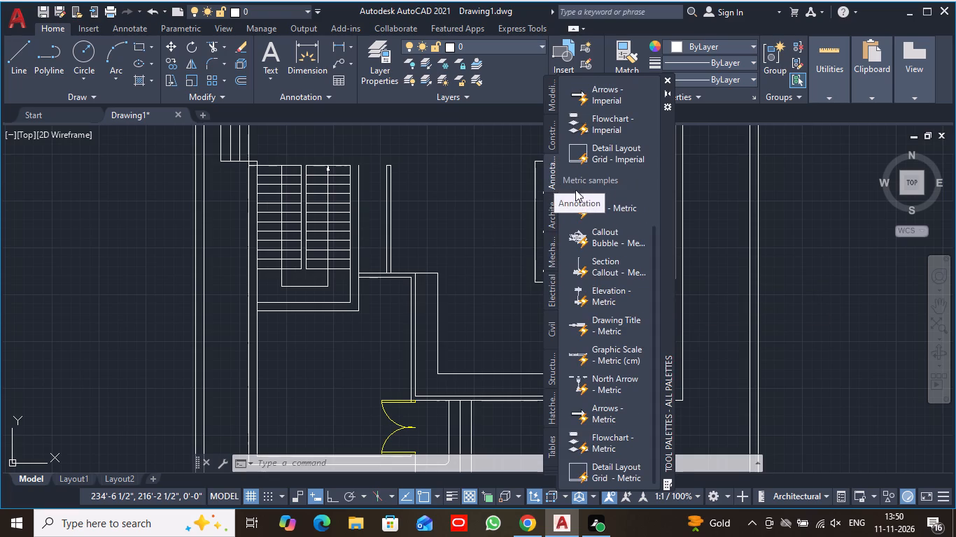
scroll(599, 209, down, 4)
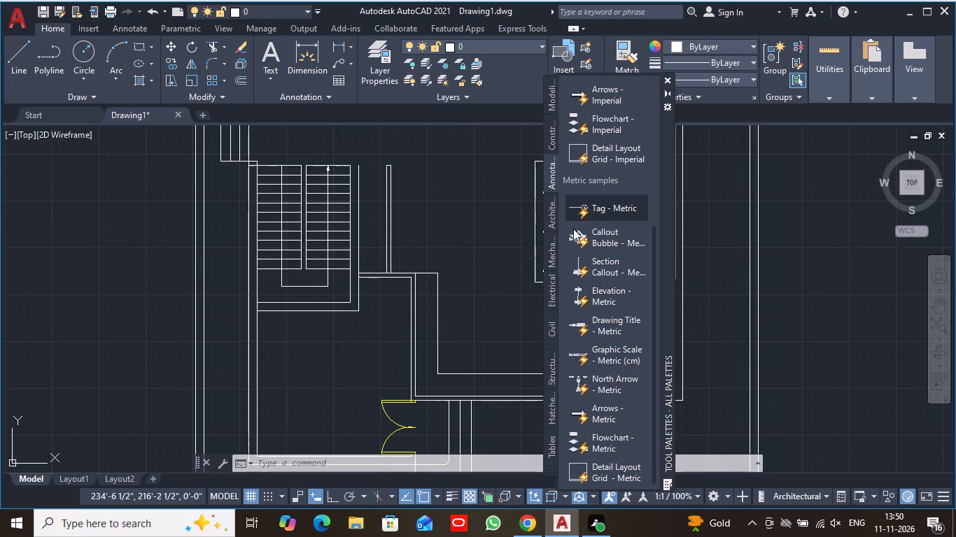
Review the Architectural palette's imperial and metric samples again and close the tool palettes.
click(550, 220)
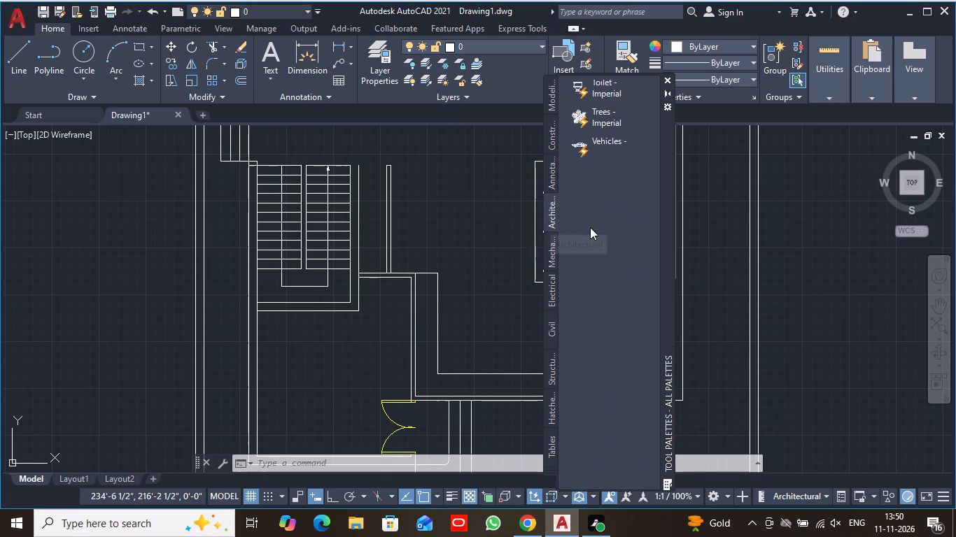
scroll(587, 228, down, 2)
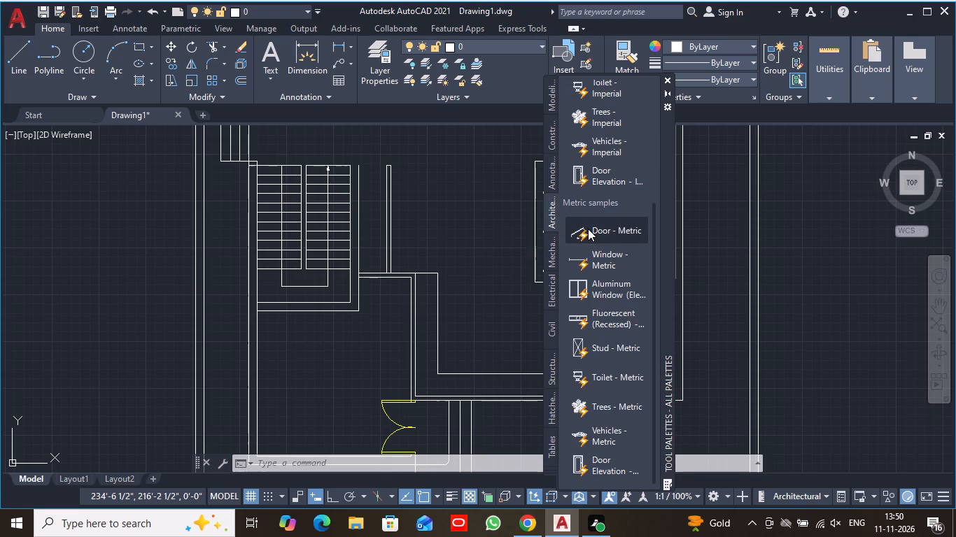
scroll(588, 229, down, 1)
scroll(604, 324, down, 3)
scroll(607, 399, up, 4)
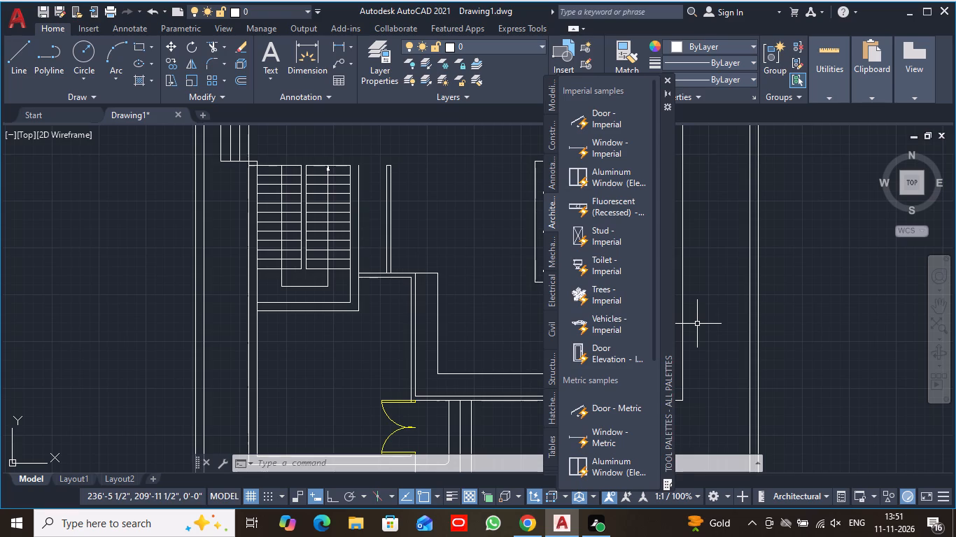
click(665, 77)
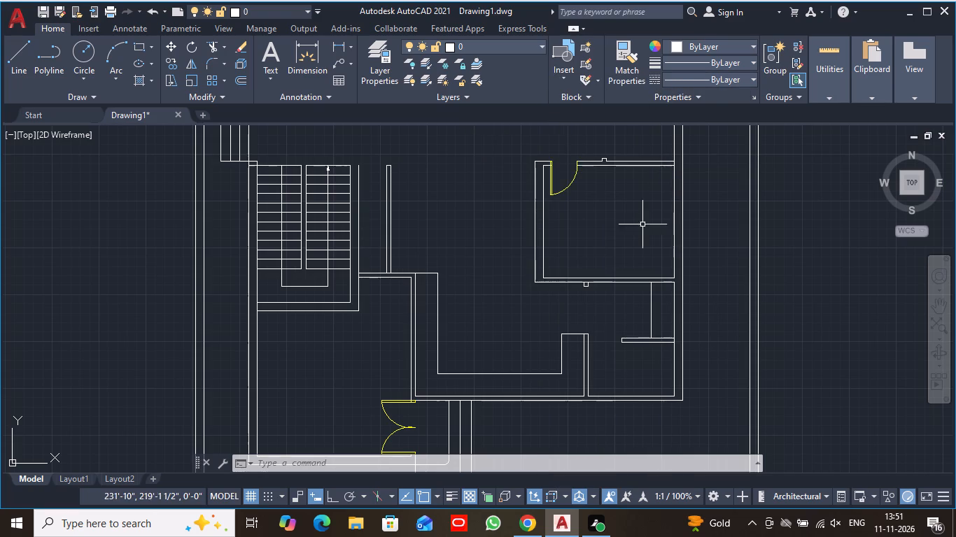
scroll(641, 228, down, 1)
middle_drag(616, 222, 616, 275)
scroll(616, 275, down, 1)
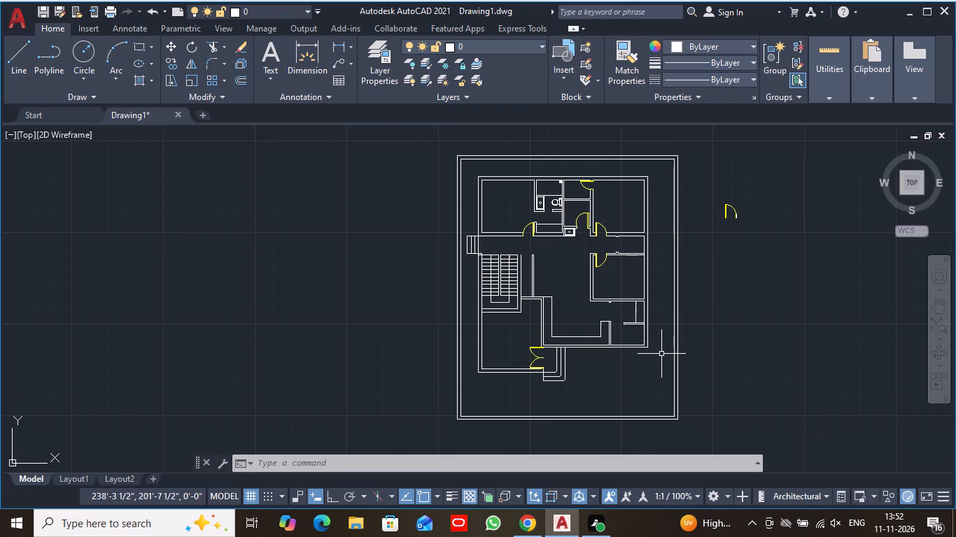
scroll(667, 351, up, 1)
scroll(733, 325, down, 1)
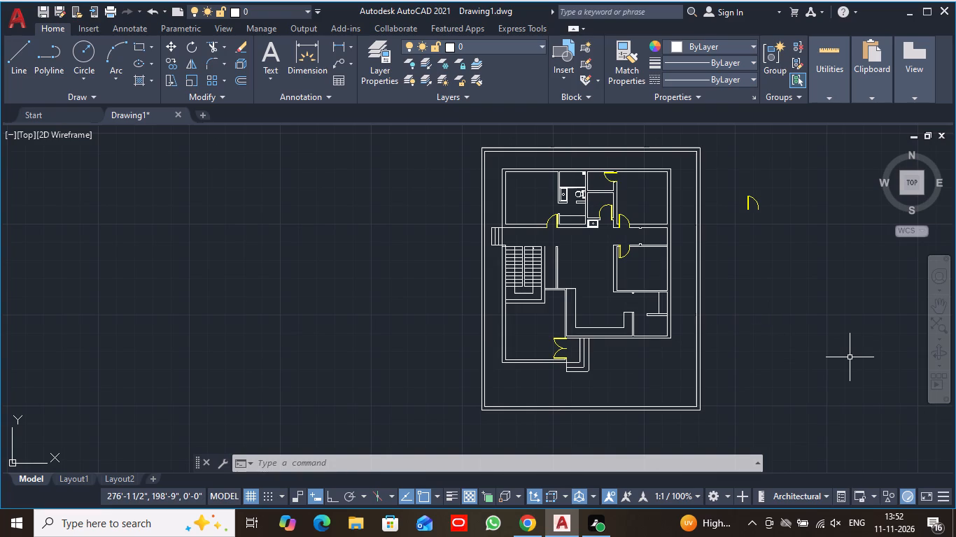
Open DesignCenter and browse the folder list from the C: drive's top level down to the AutoCAD 2021 program folder.
text(ad)
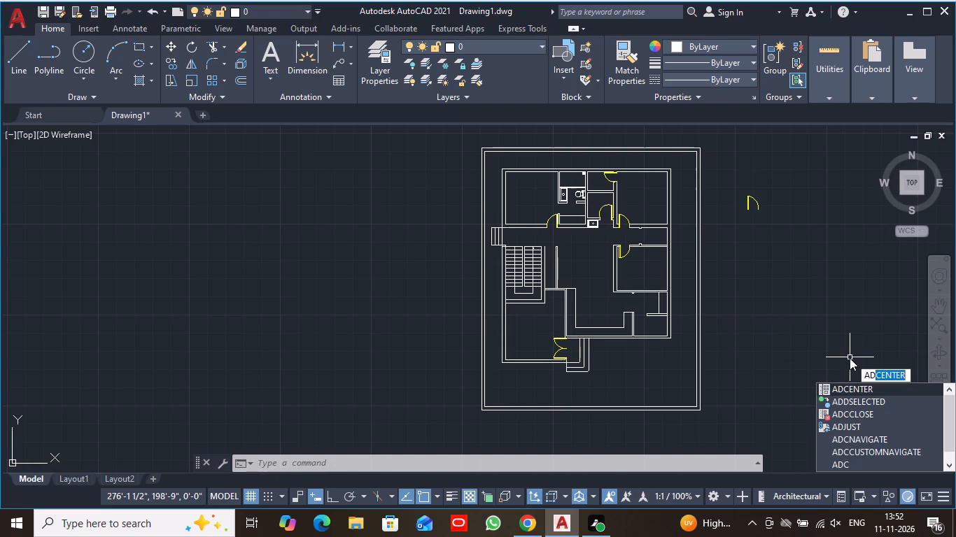
click(859, 394)
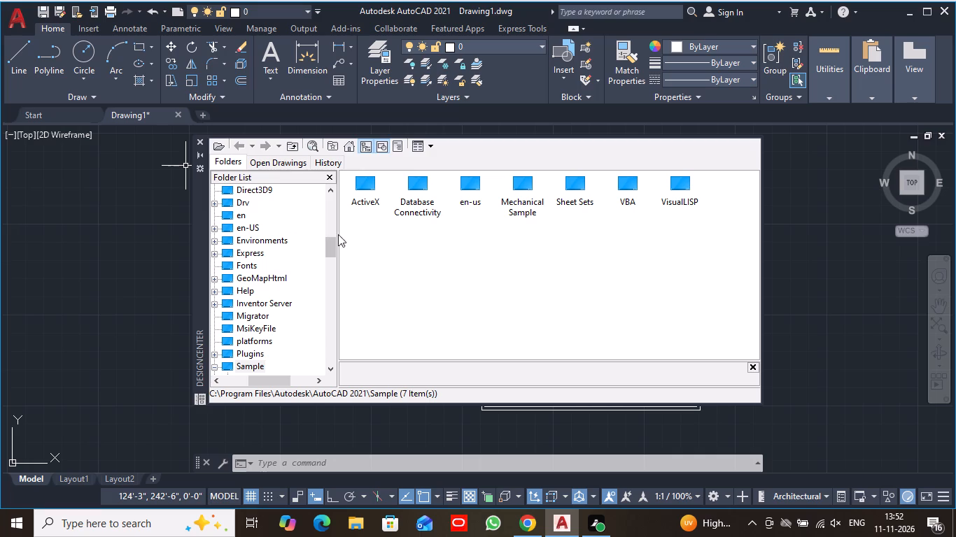
click(329, 189)
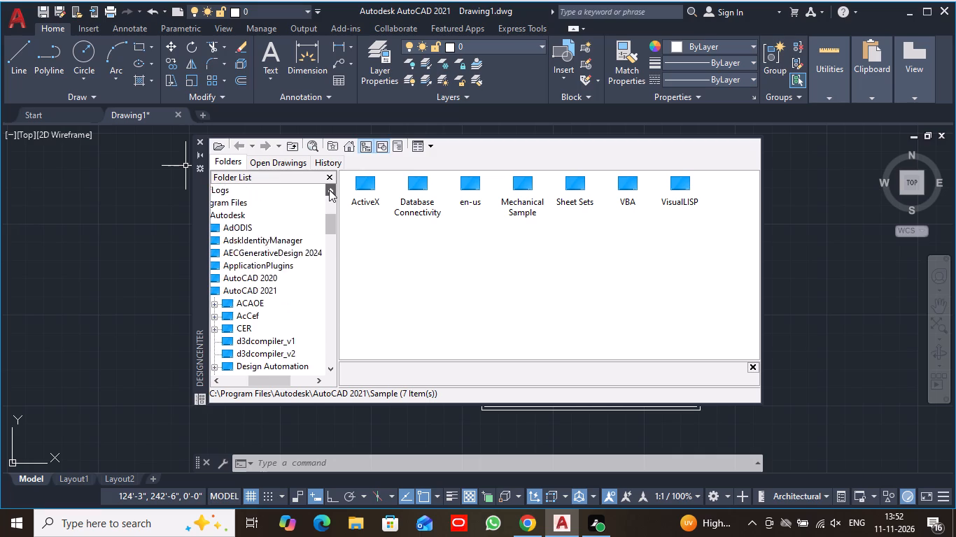
click(216, 378)
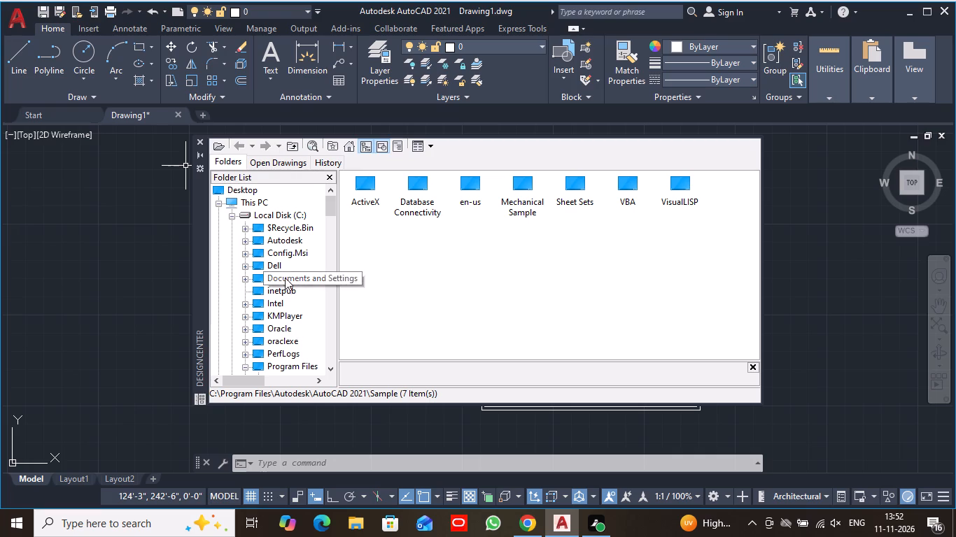
scroll(288, 268, down, 1)
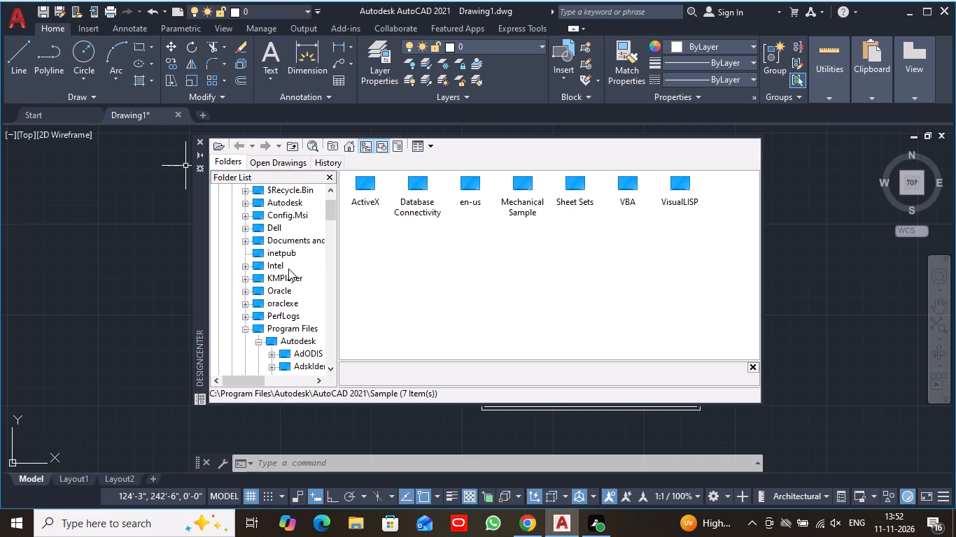
scroll(288, 268, down, 3)
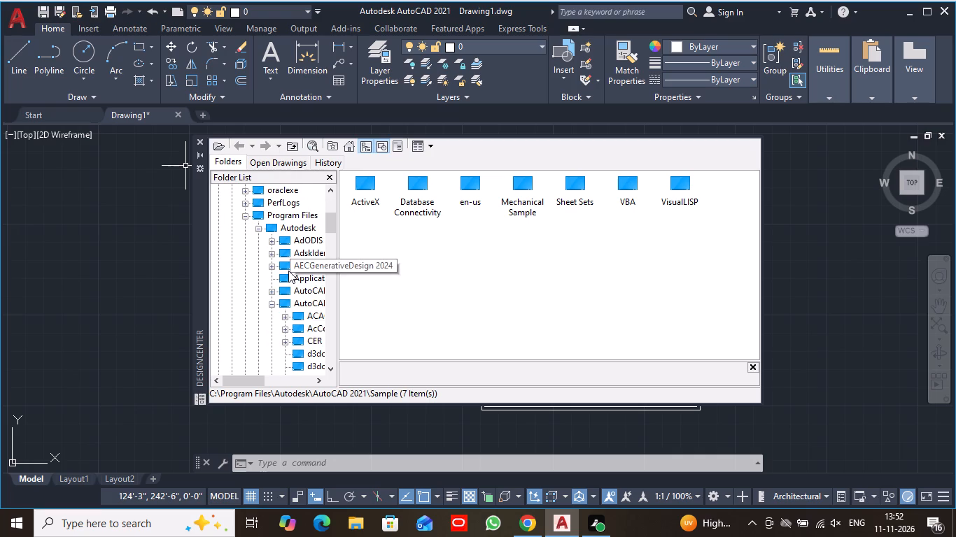
scroll(288, 271, down, 2)
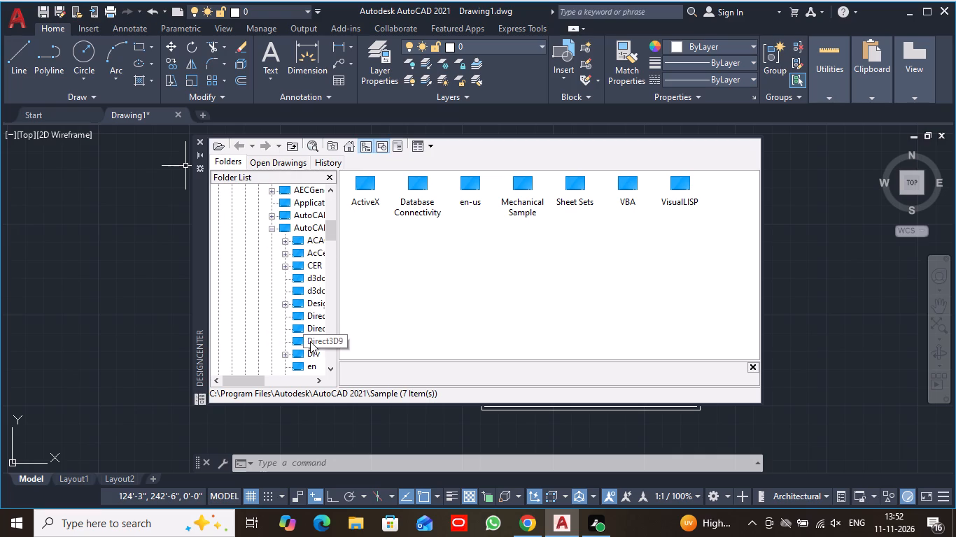
Look through the AutoCAD 2021 program folder's subfolders in the folder list, down to the Sample folder and those below it.
triple_click(318, 378)
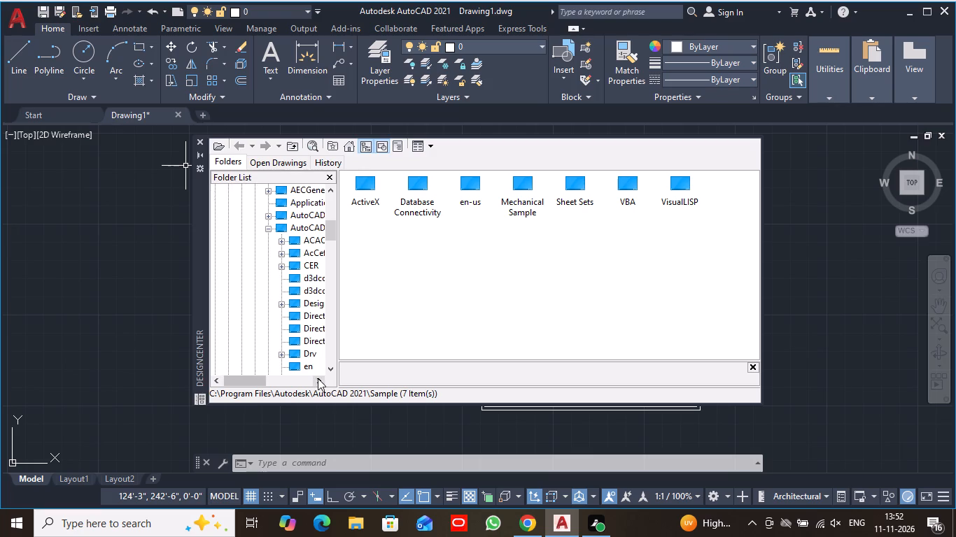
triple_click(318, 378)
triple_click(318, 378)
triple_click(318, 378)
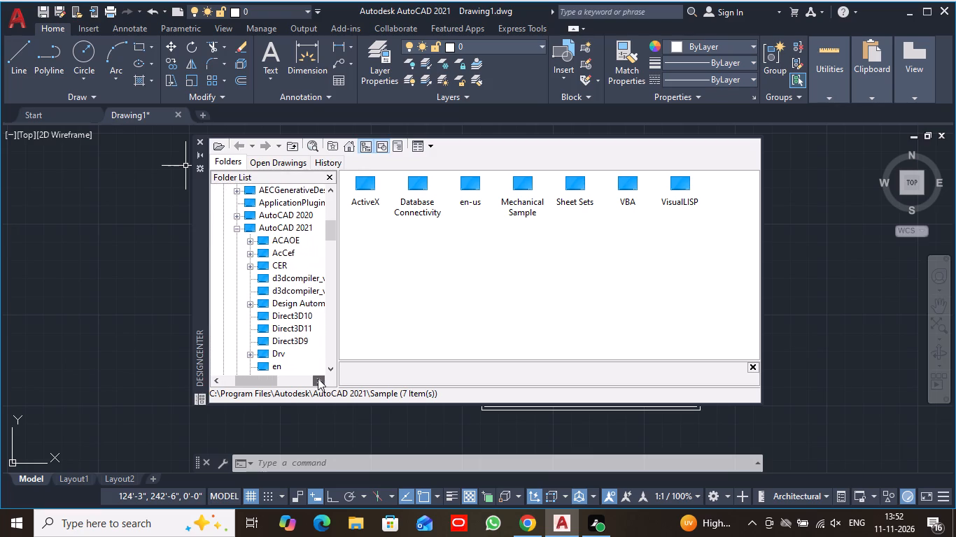
click(318, 378)
click(318, 378)
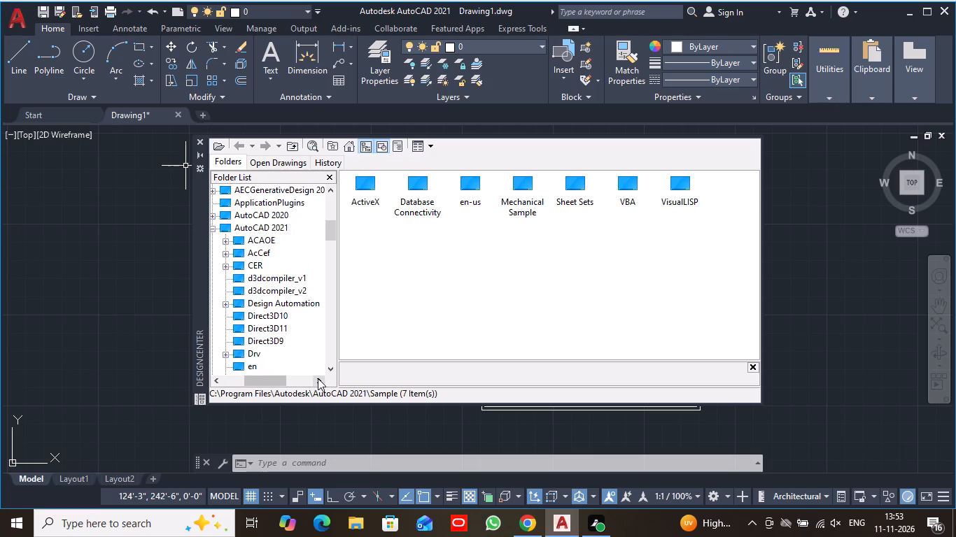
scroll(299, 342, down, 2)
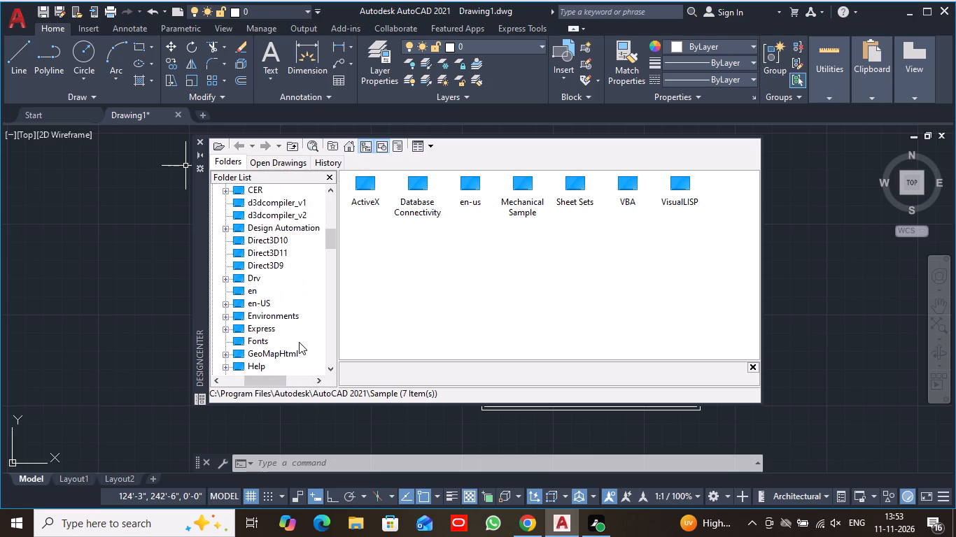
scroll(299, 342, down, 3)
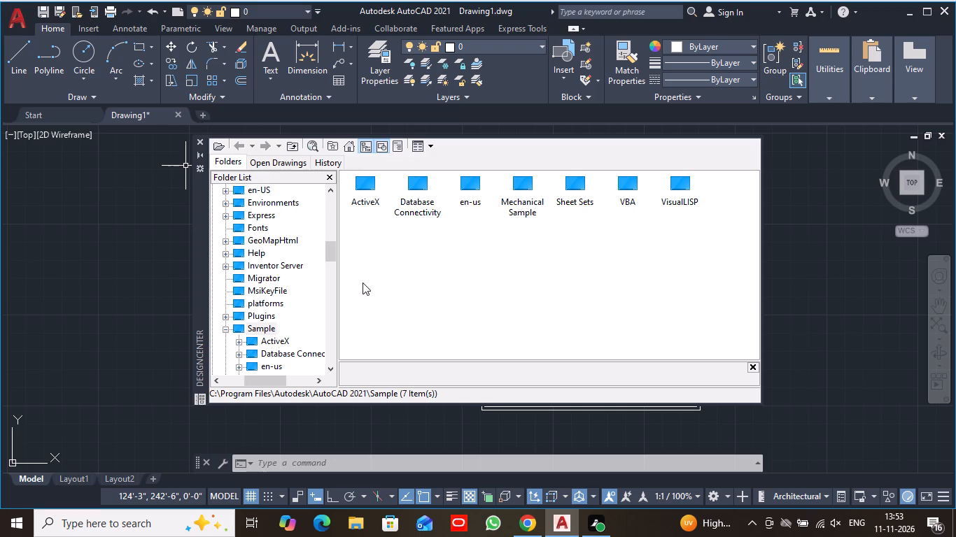
scroll(292, 273, down, 3)
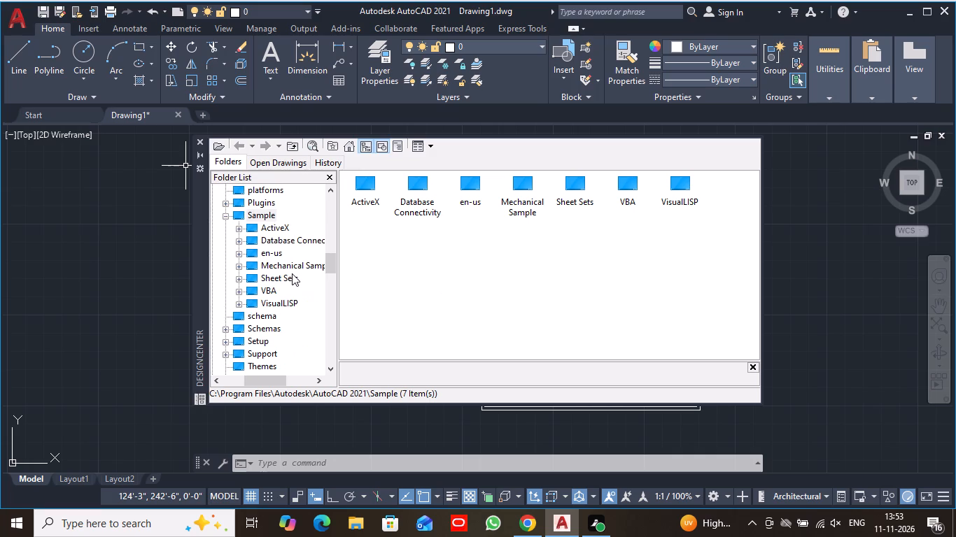
Browse the folder list again from the C: drive to the AutoCAD 2021 folder and expand its en-US folder to examine the subfolders.
click(330, 189)
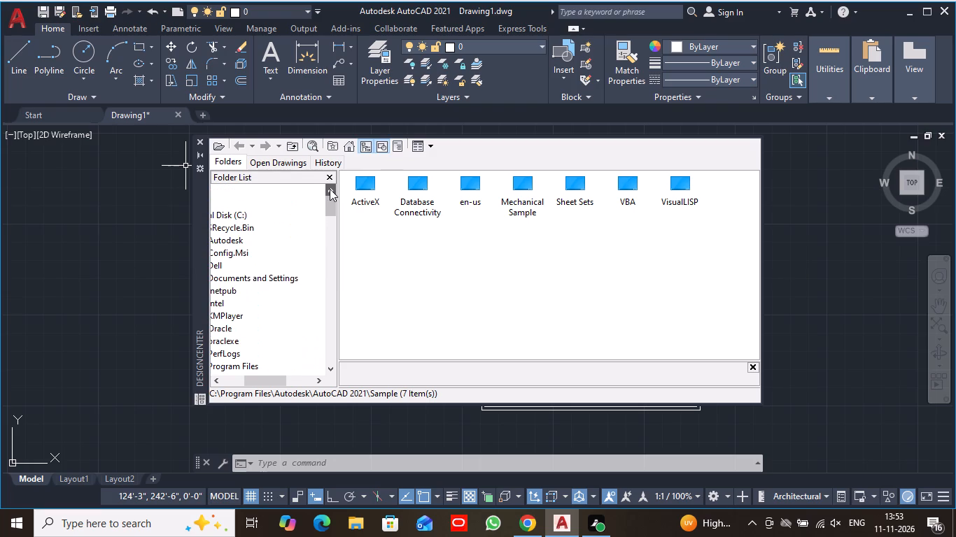
click(216, 380)
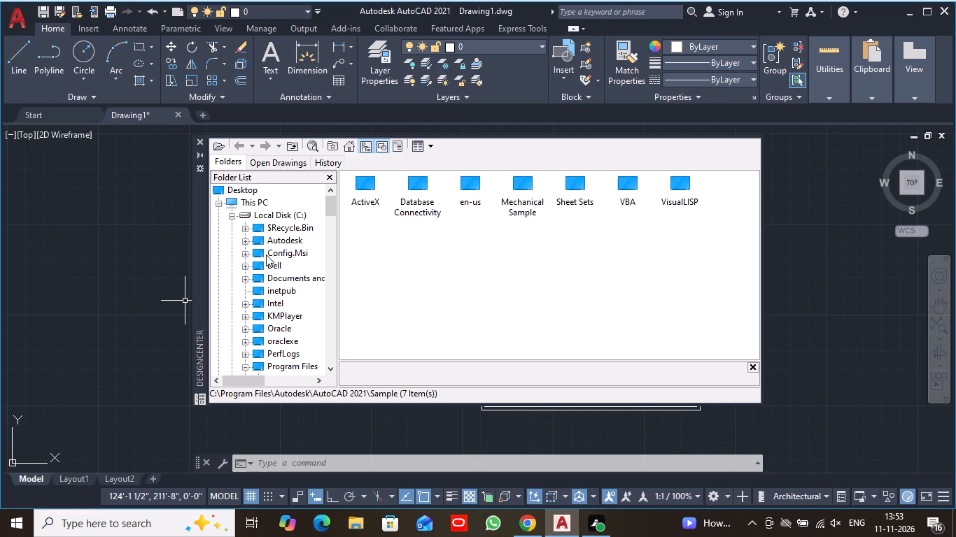
scroll(275, 261, down, 2)
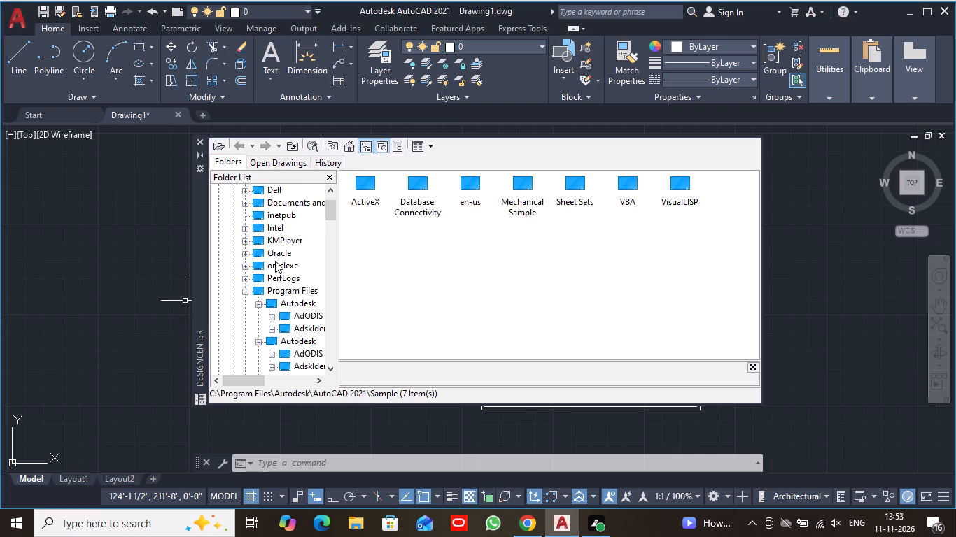
scroll(275, 261, down, 4)
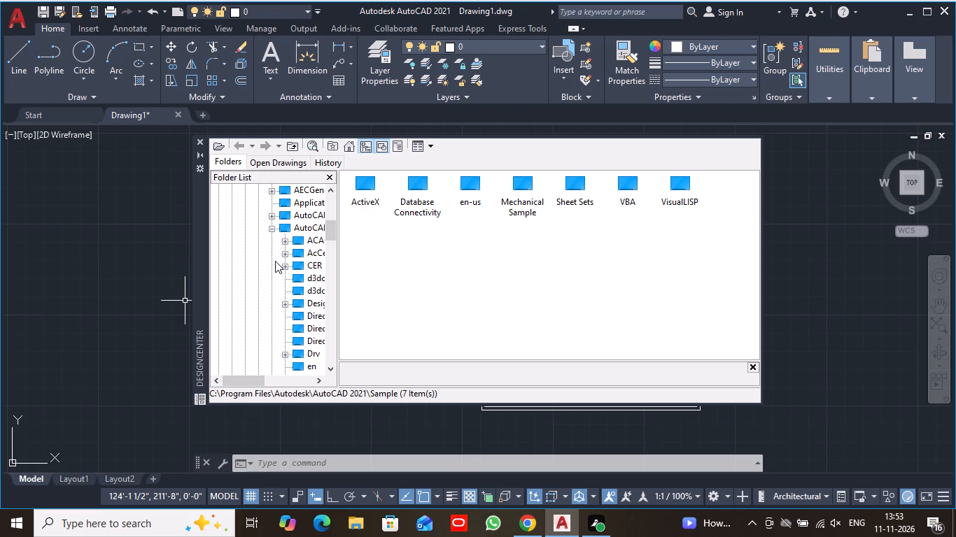
scroll(275, 261, down, 1)
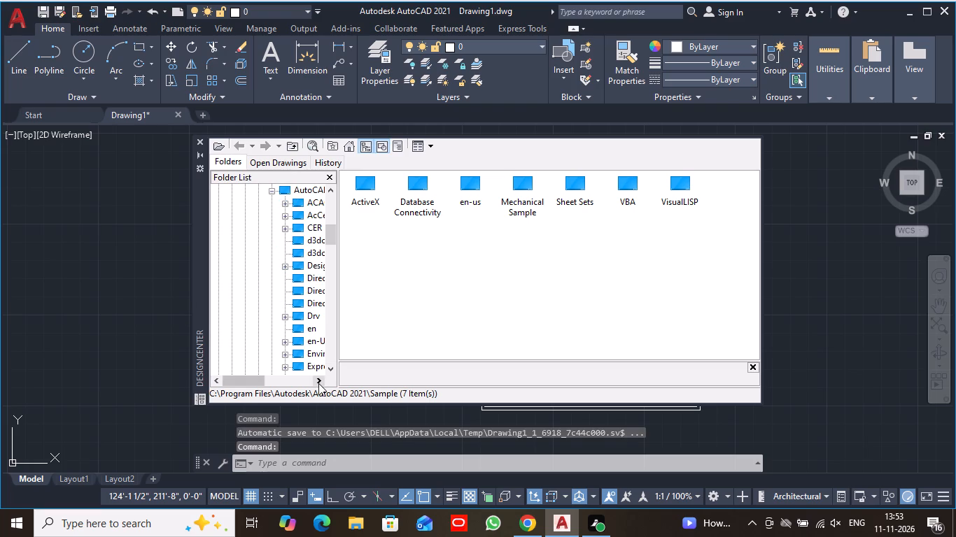
triple_click(318, 382)
double_click(318, 382)
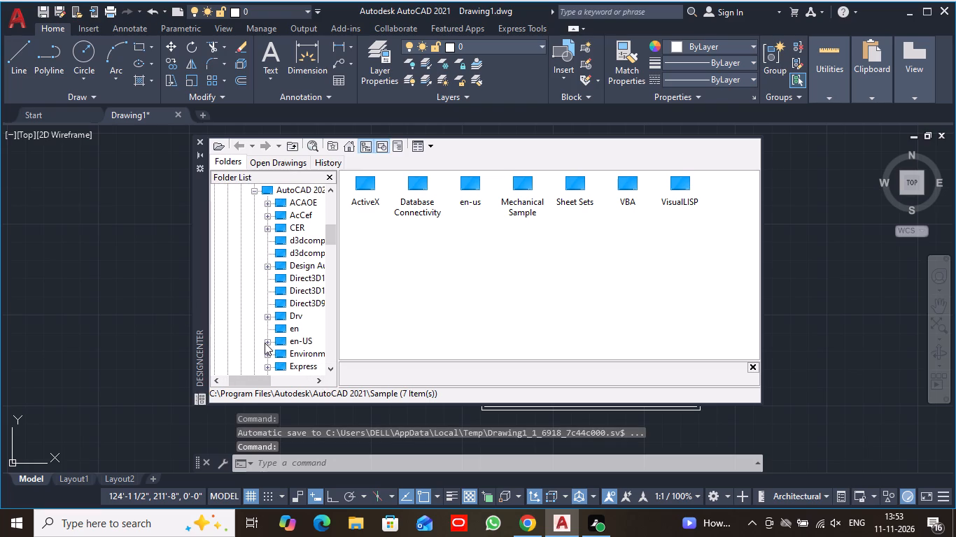
click(268, 343)
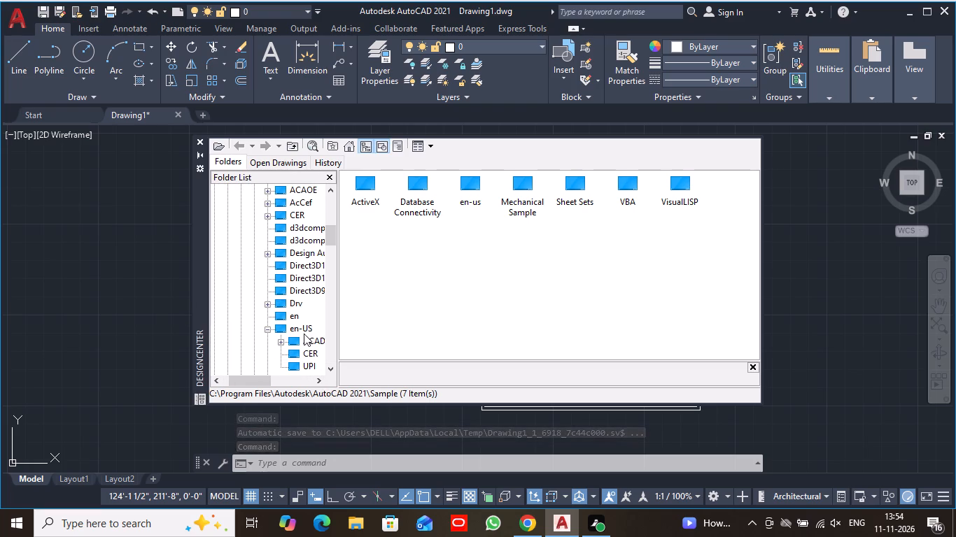
click(320, 379)
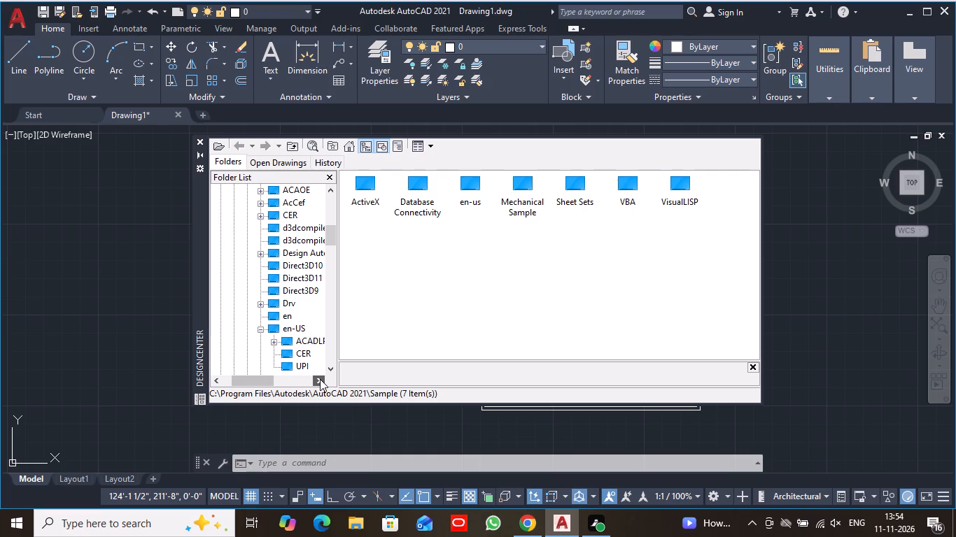
triple_click(320, 379)
scroll(308, 348, down, 1)
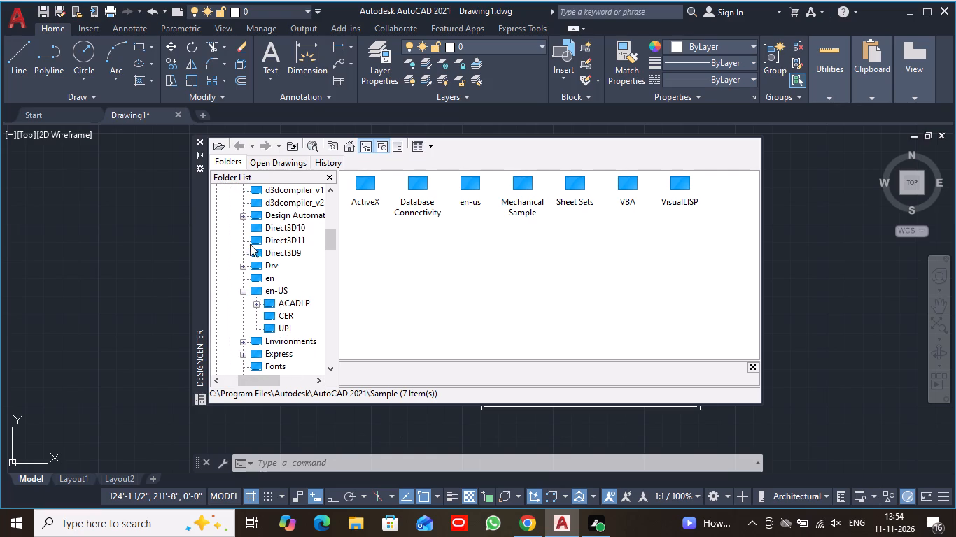
Close the folder list in DesignCenter, leaving only the content area of the Sample folder.
click(329, 178)
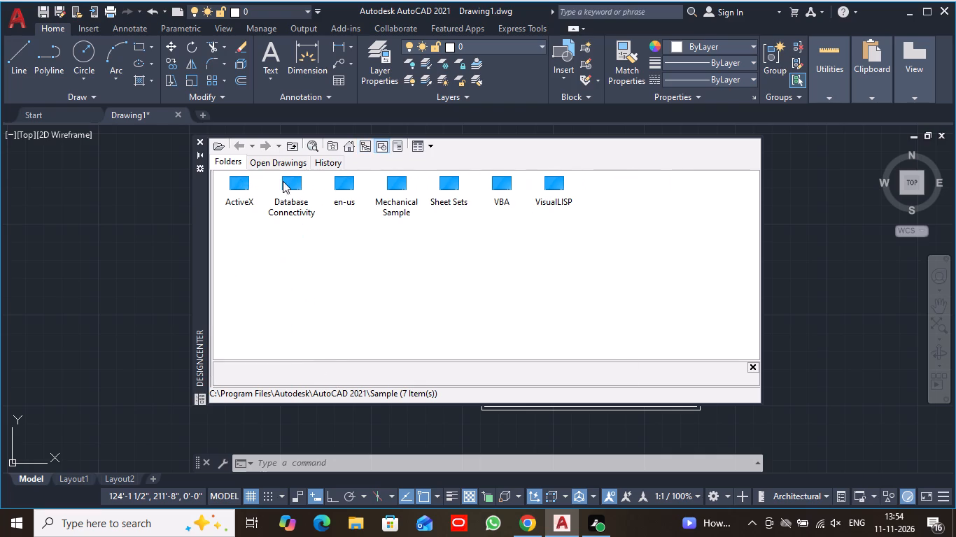
click(232, 164)
Search the C: drive and its subfolders for drawings with the file name "design centre", and close the search.
click(316, 146)
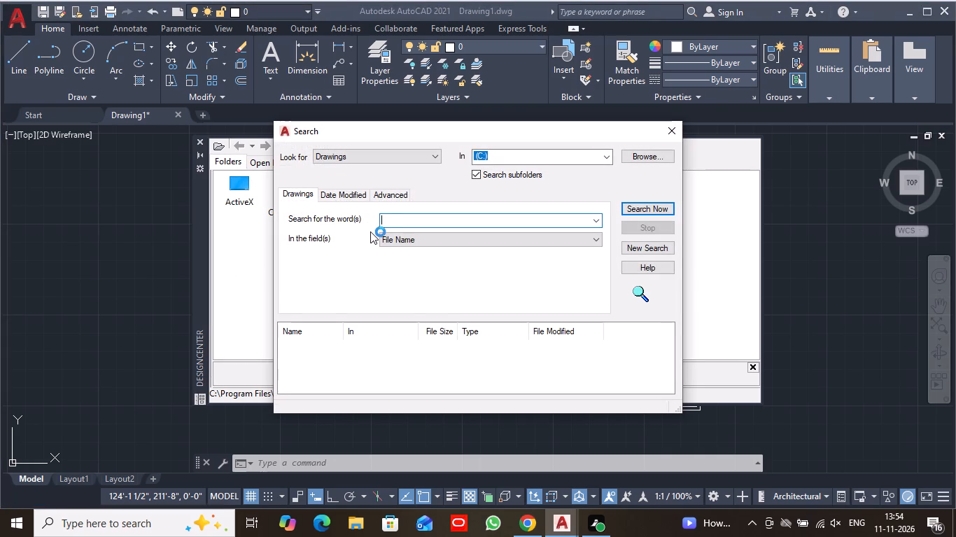
click(468, 219)
text(design)
key(space)
text(e)
key(BackSpace)
text(centre)
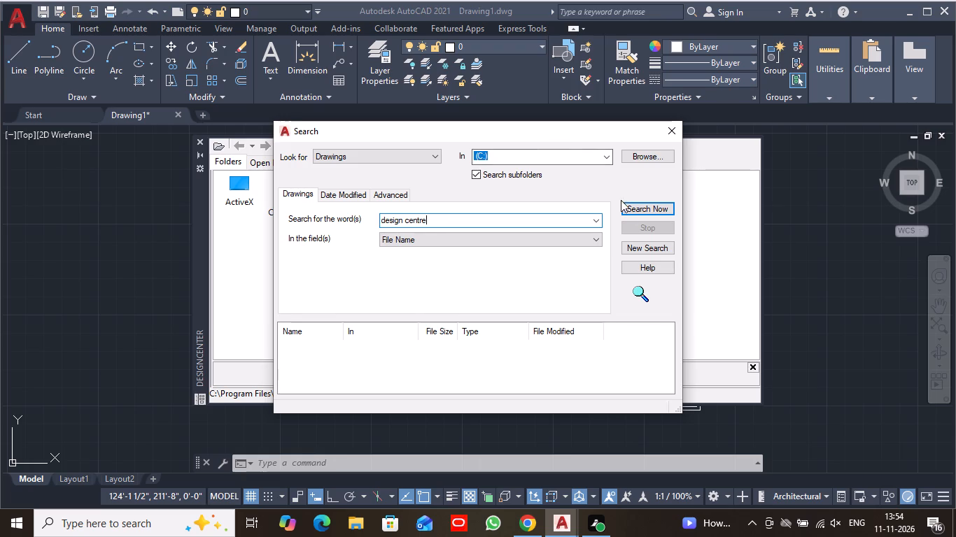
click(638, 207)
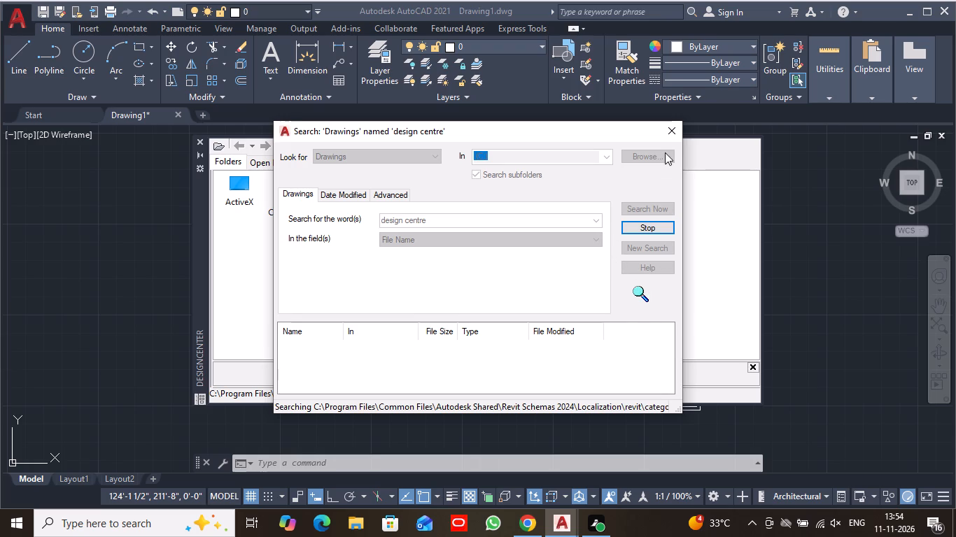
click(672, 132)
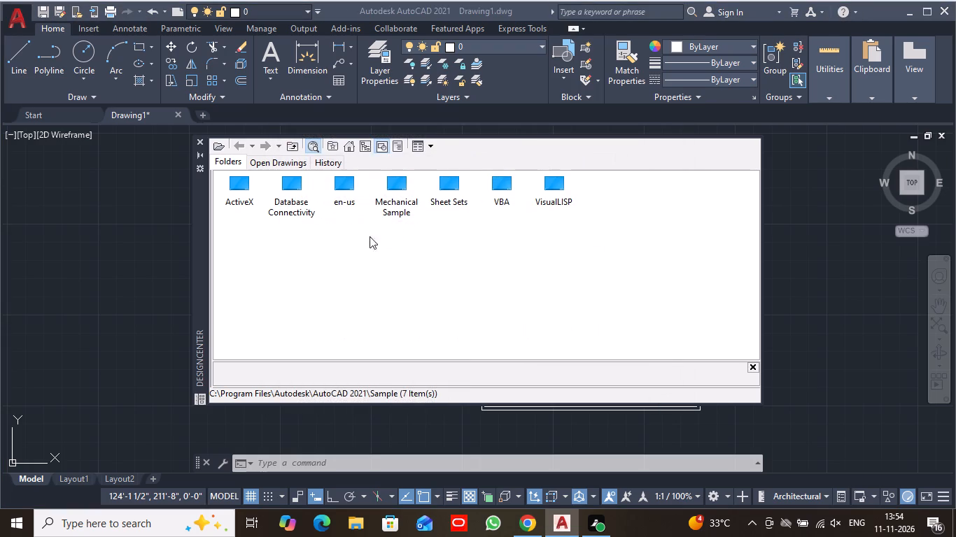
Look through DesignCenter's open-drawing content, its history and the Sample folder's contents for usable components.
click(230, 162)
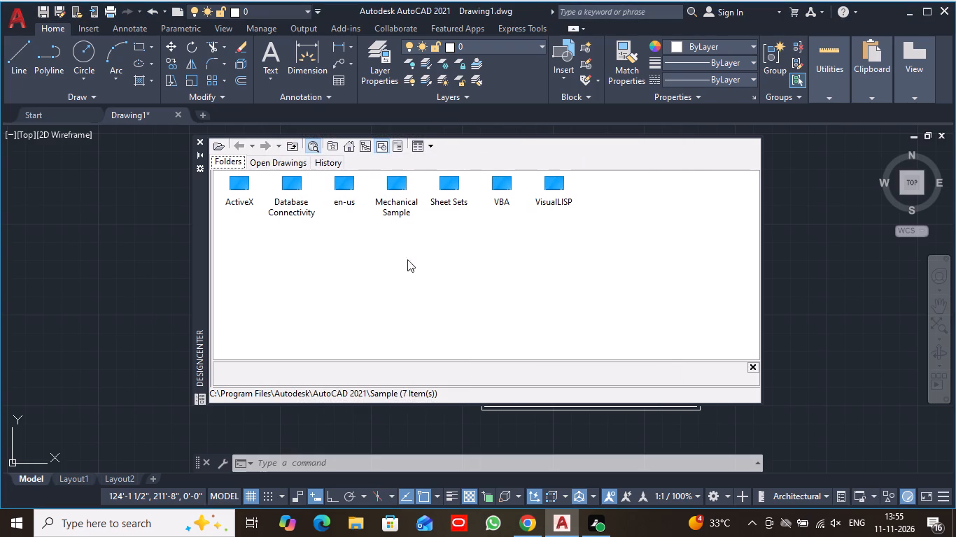
click(233, 159)
click(265, 159)
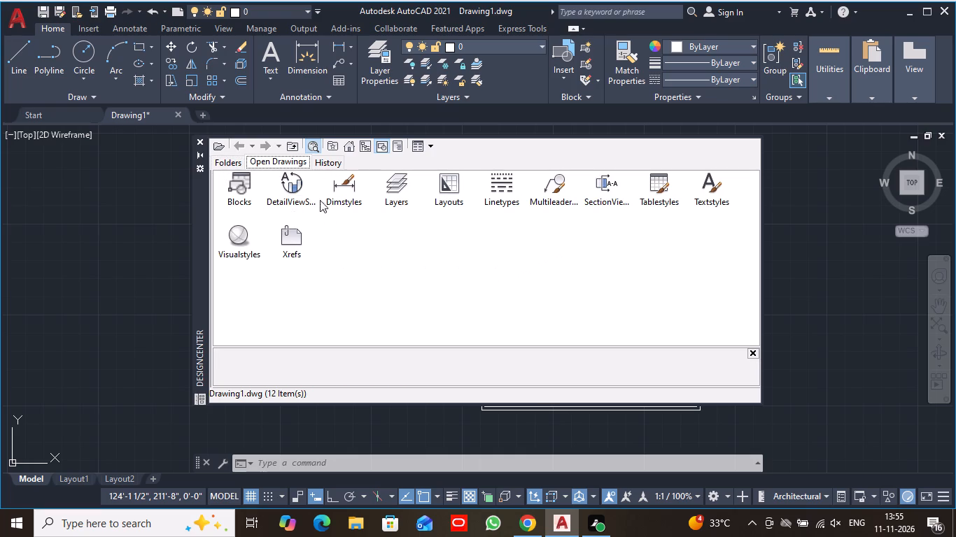
click(328, 158)
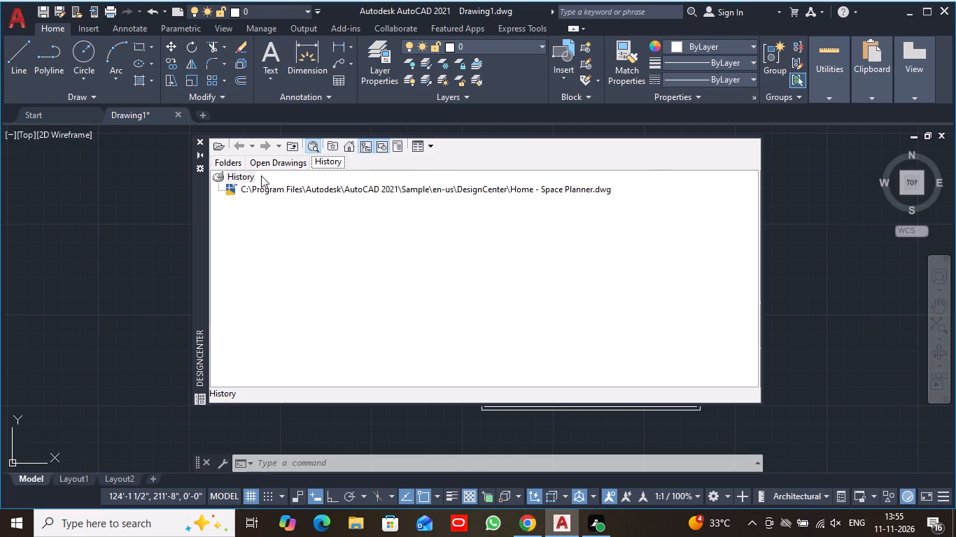
click(230, 158)
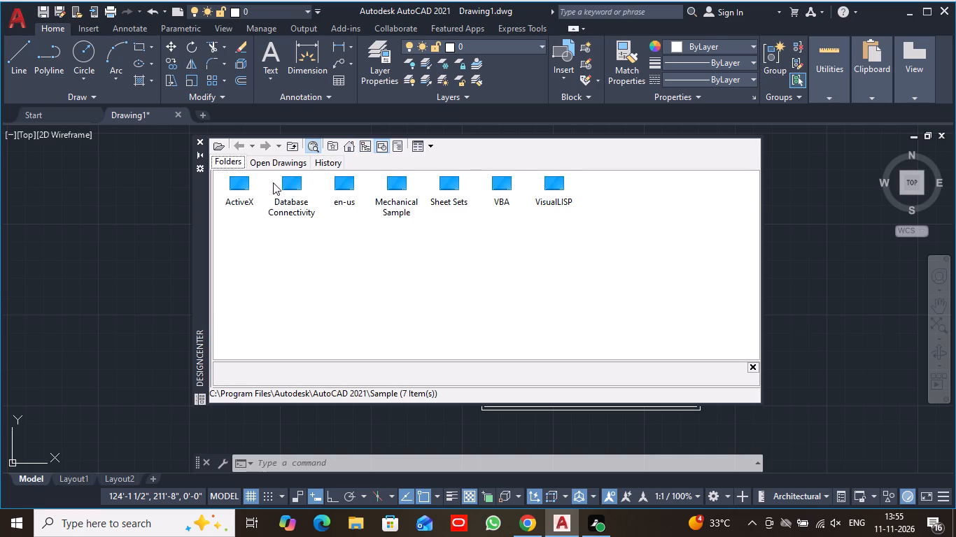
scroll(269, 280, down, 2)
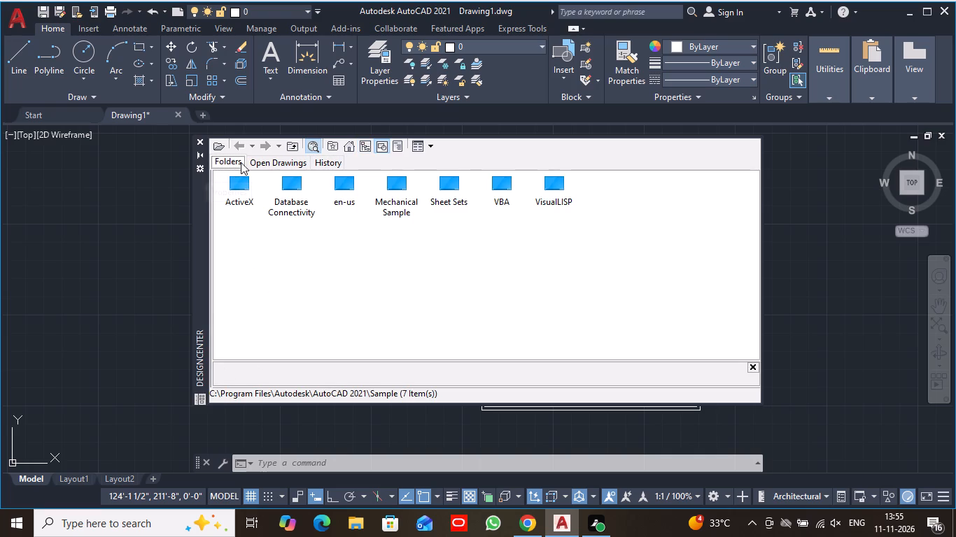
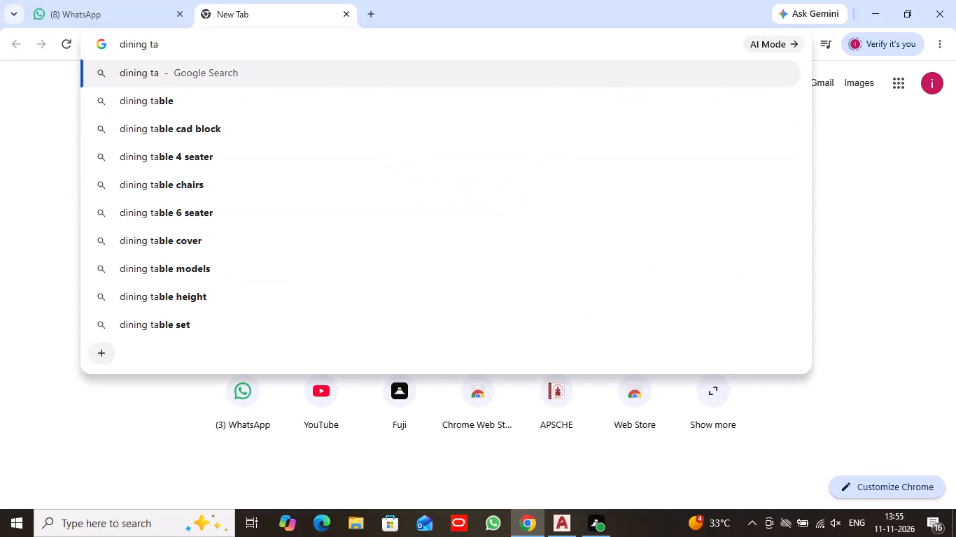
Search the web for "dining table 2d dwg block".
text(ble)
key(space)
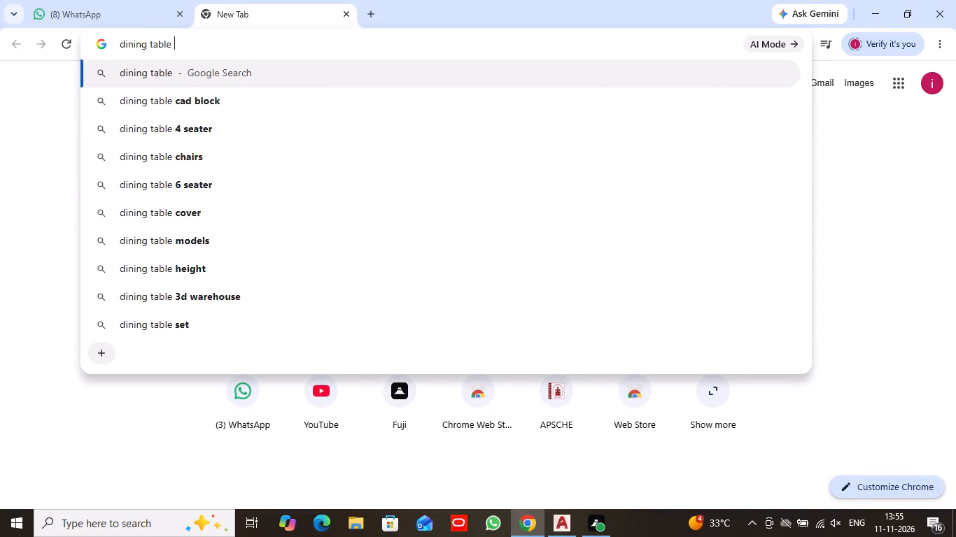
text(2d)
key(space)
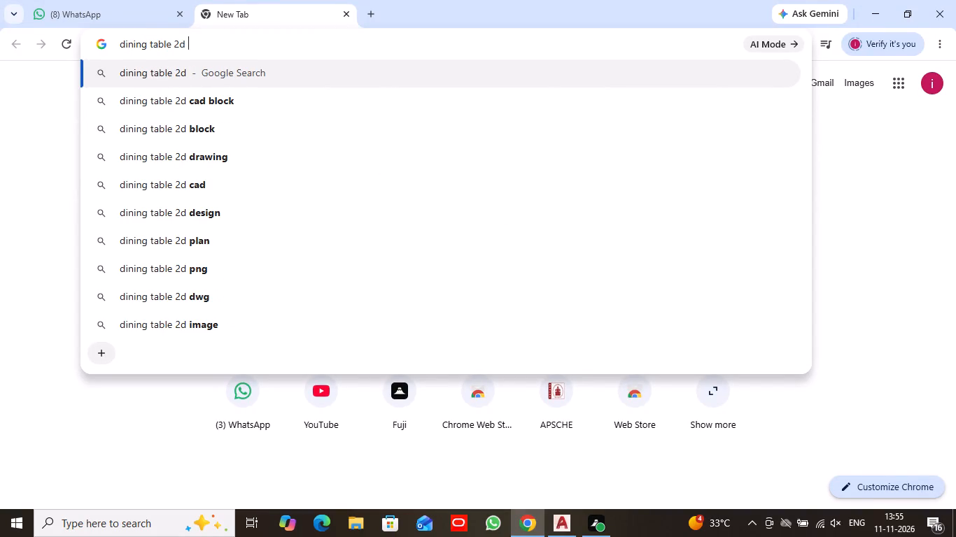
text(dw)
text(g block)
key(Return)
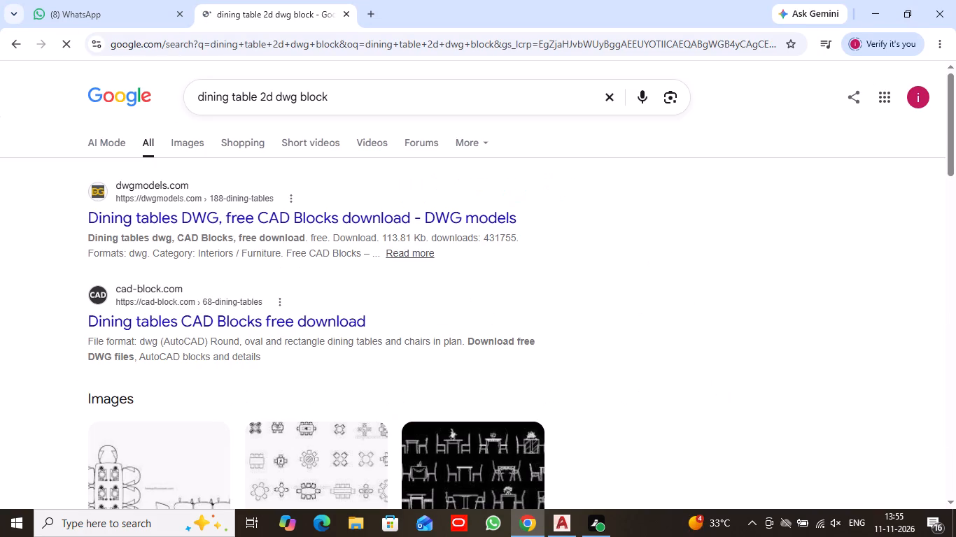
Open the DWG models dining tables page from the search results and inspect its drawing preview enlarged.
click(252, 222)
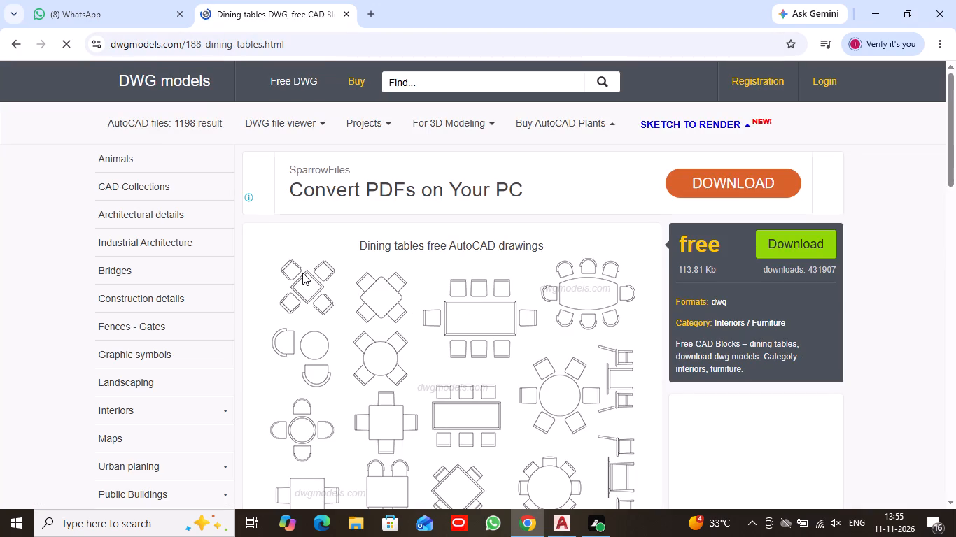
scroll(451, 331, down, 1)
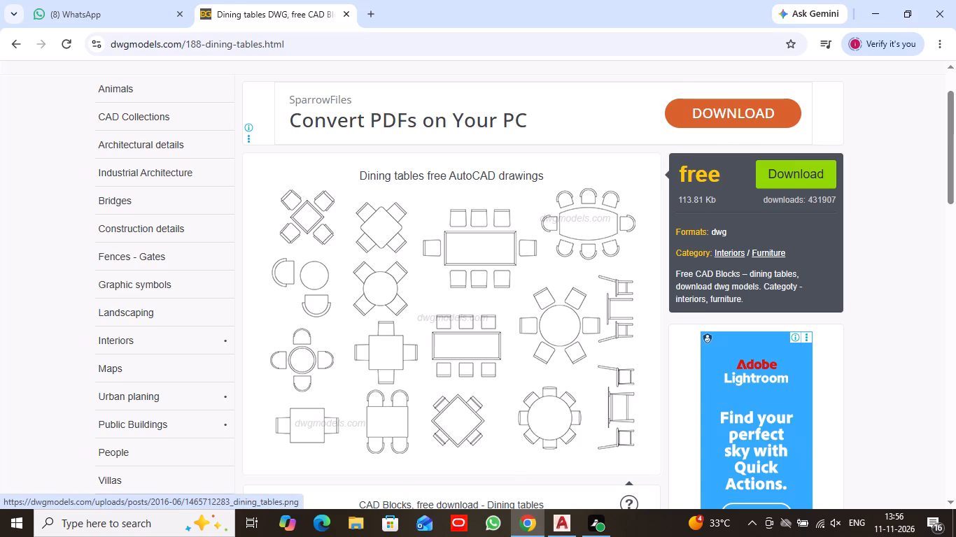
scroll(476, 333, down, 2)
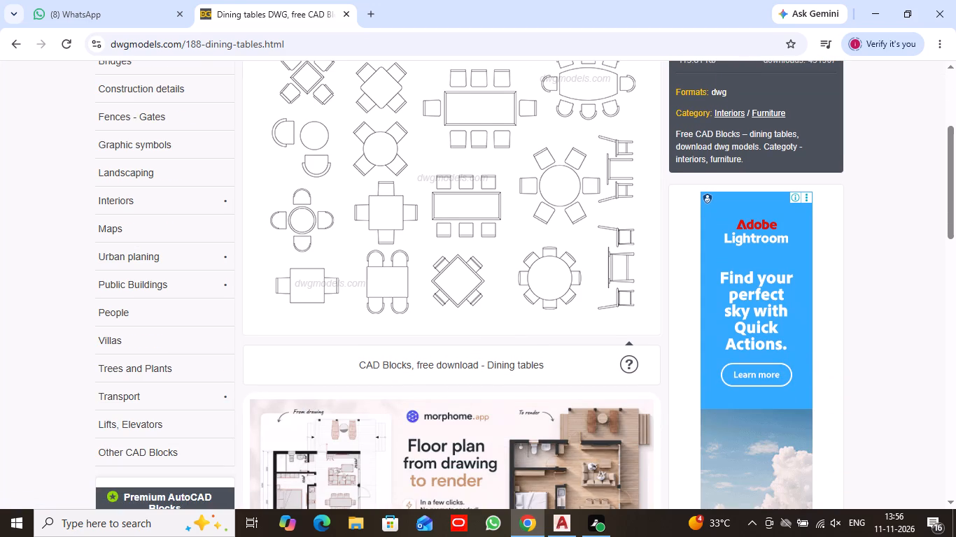
click(470, 227)
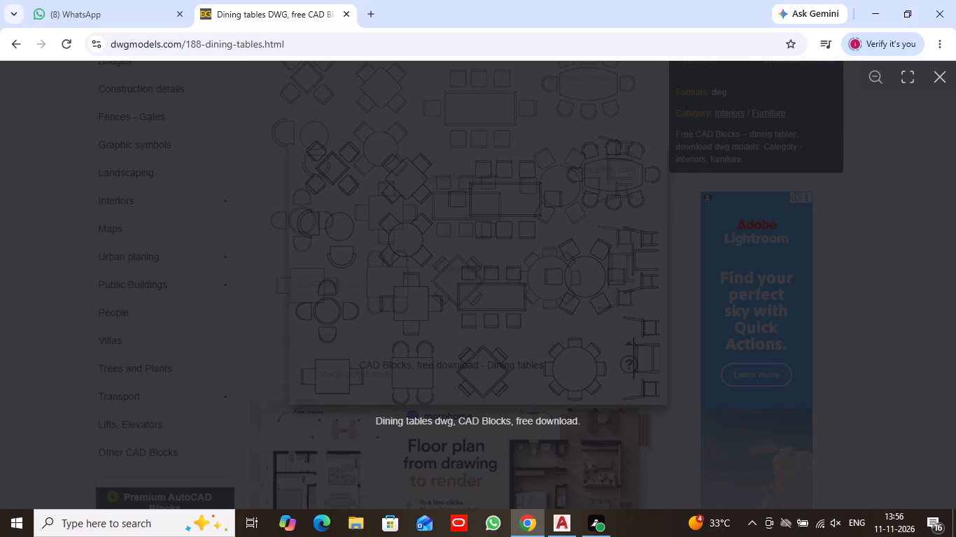
click(873, 79)
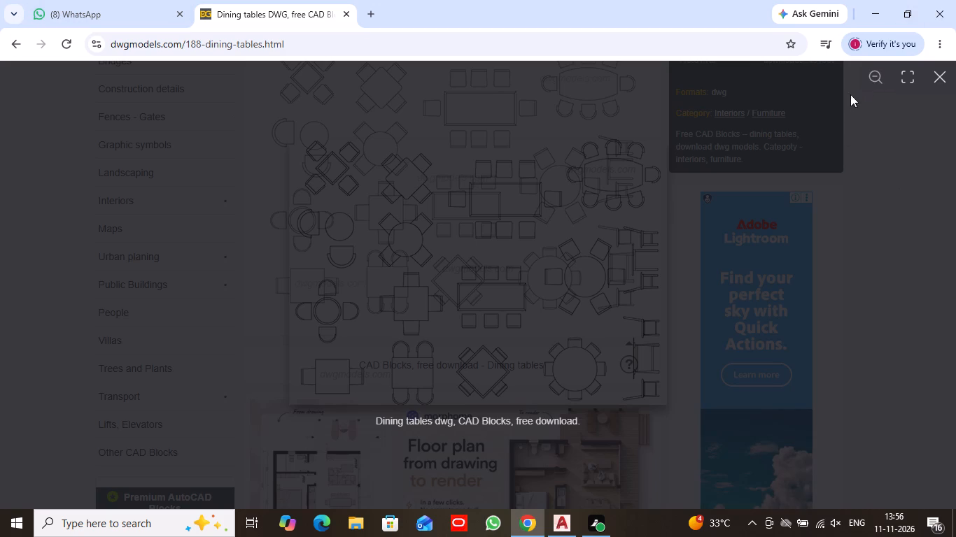
click(941, 77)
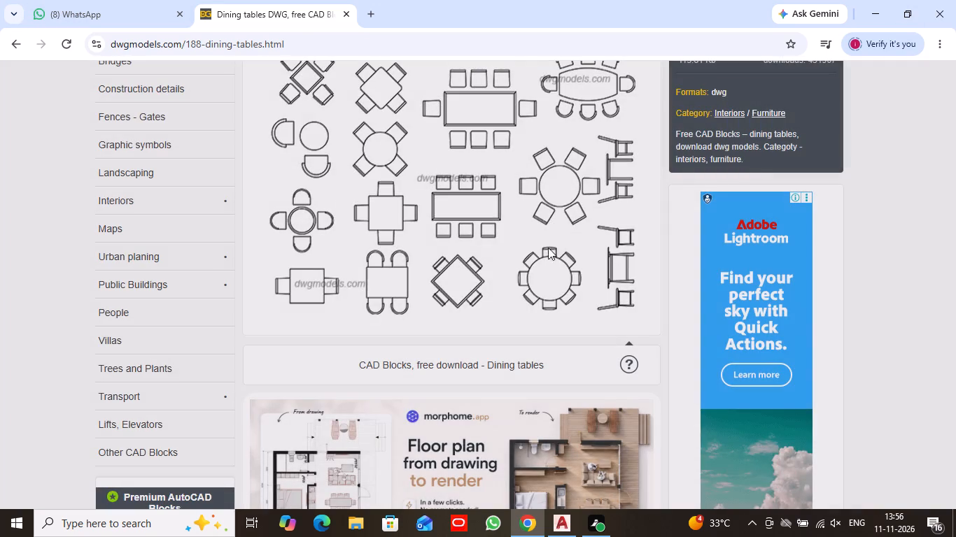
Look through the dining tables page and its other AutoCAD models for a suitable dining table block.
scroll(530, 260, down, 5)
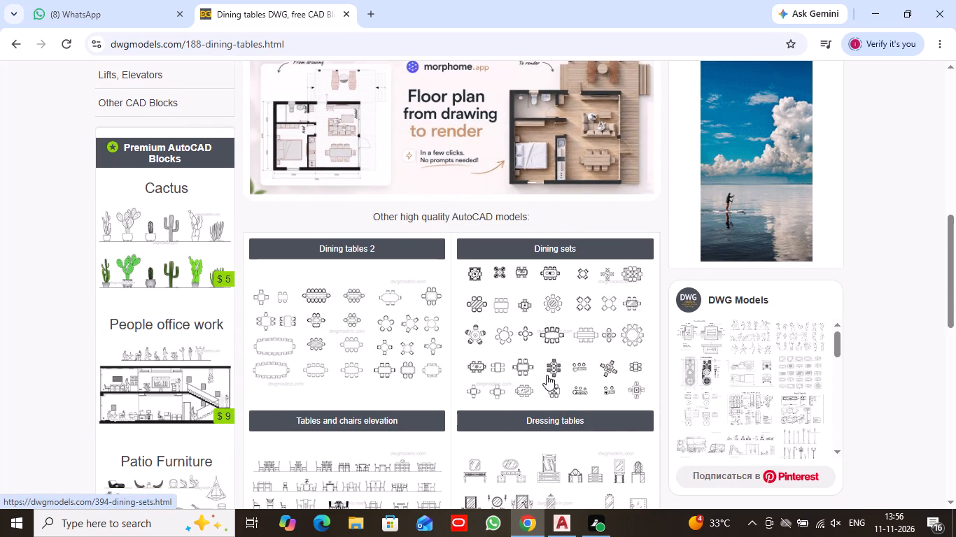
scroll(547, 375, up, 6)
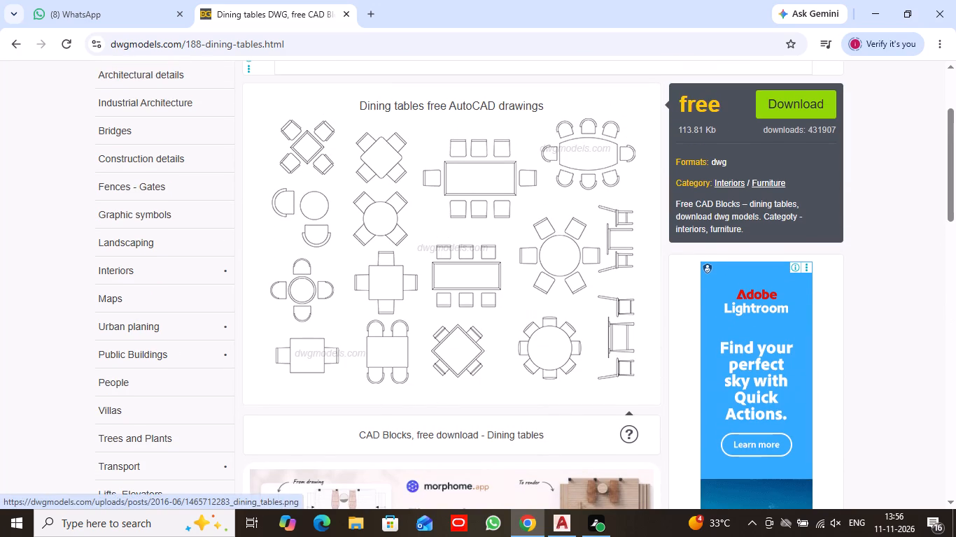
scroll(417, 209, down, 9)
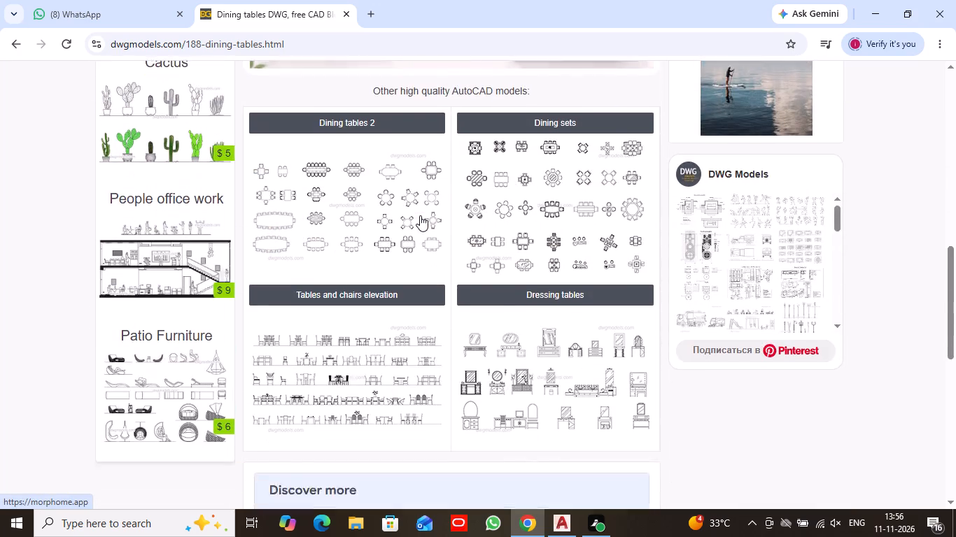
scroll(420, 215, down, 7)
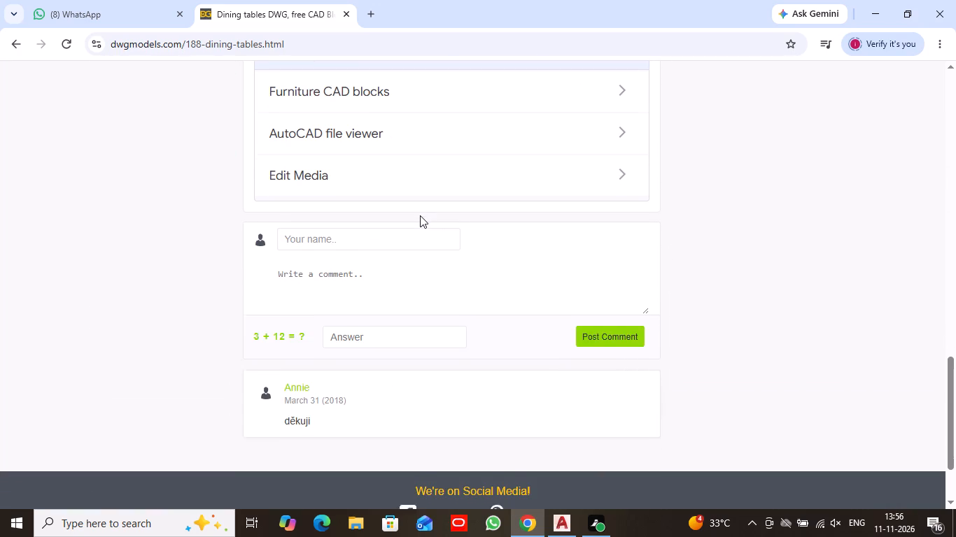
scroll(420, 215, down, 5)
scroll(420, 215, up, 4)
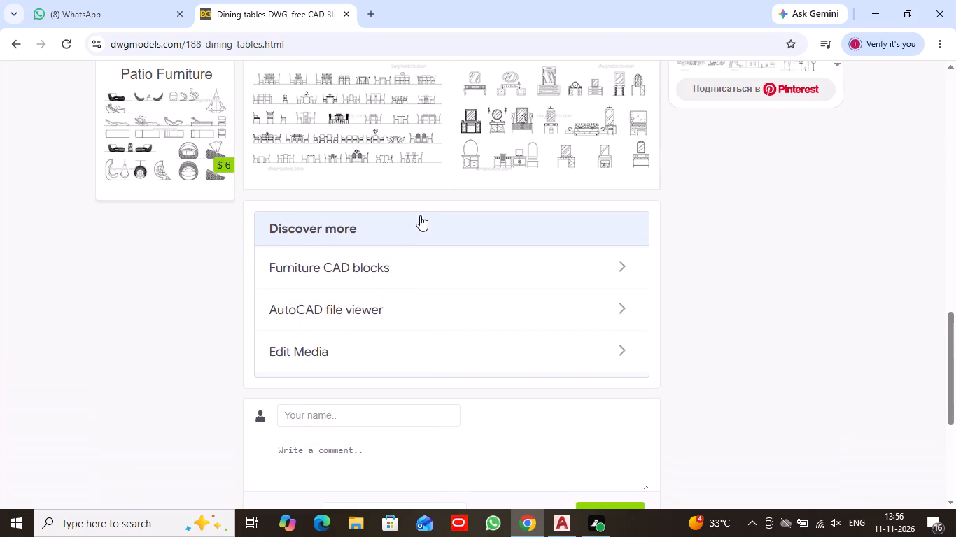
scroll(420, 215, up, 4)
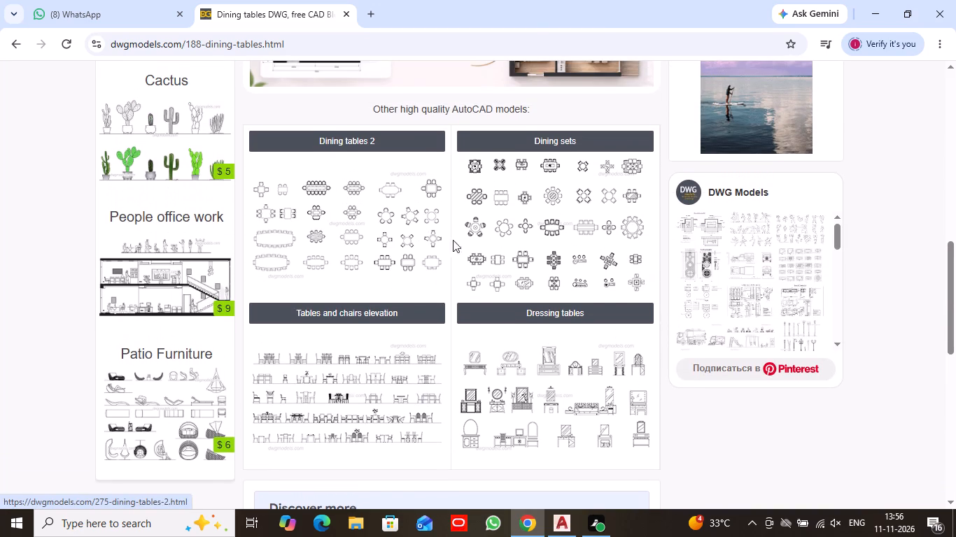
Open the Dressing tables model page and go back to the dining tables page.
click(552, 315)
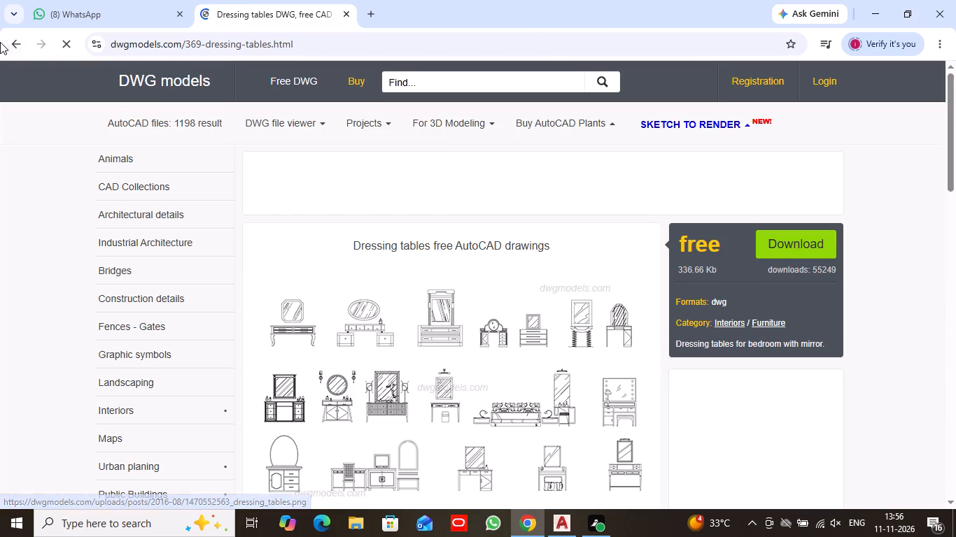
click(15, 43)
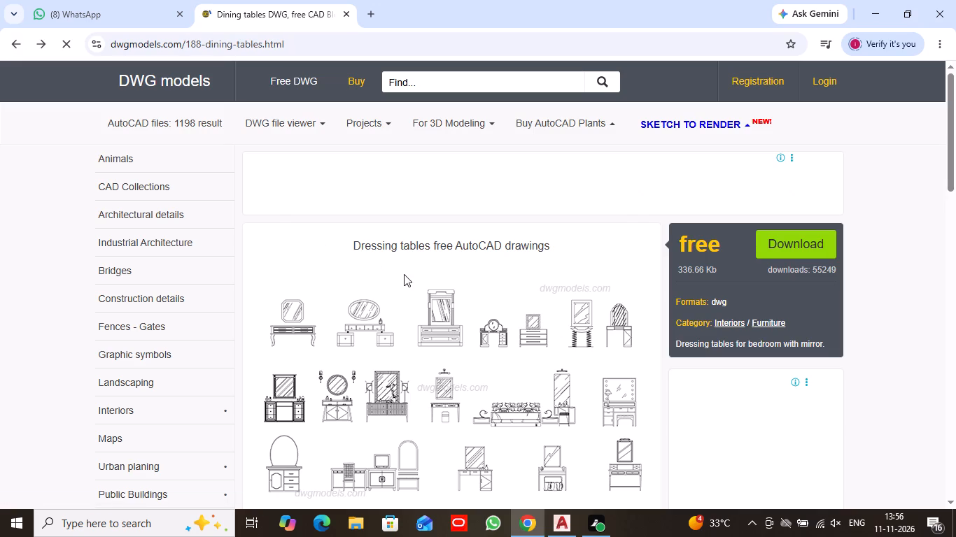
Re-examine the free dining tables drawing, its download details and the related dining models.
scroll(428, 266, up, 4)
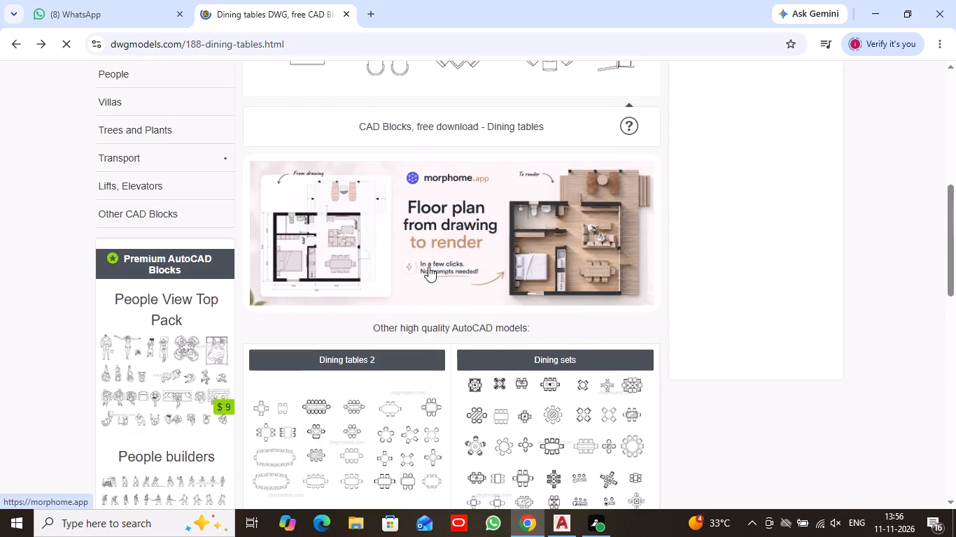
scroll(428, 266, up, 4)
scroll(430, 264, down, 1)
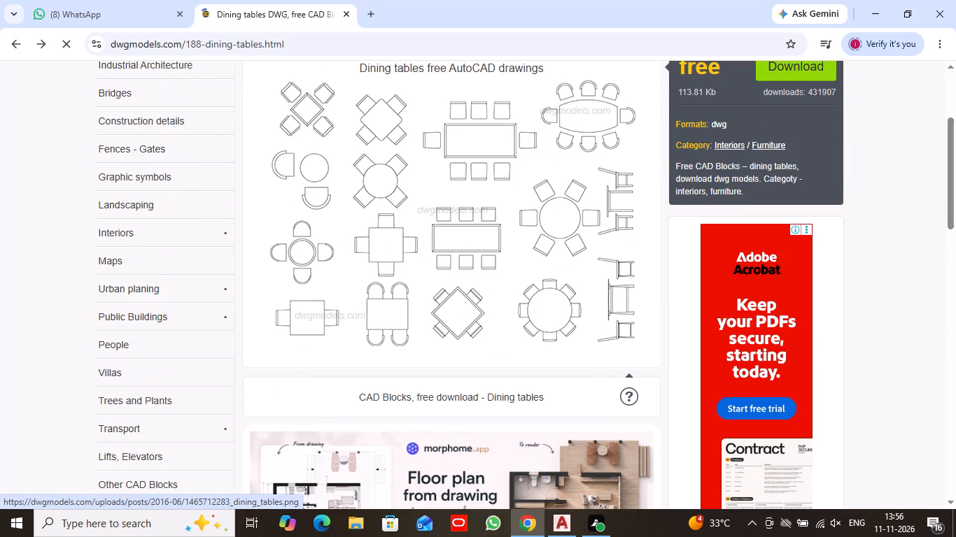
scroll(498, 264, down, 1)
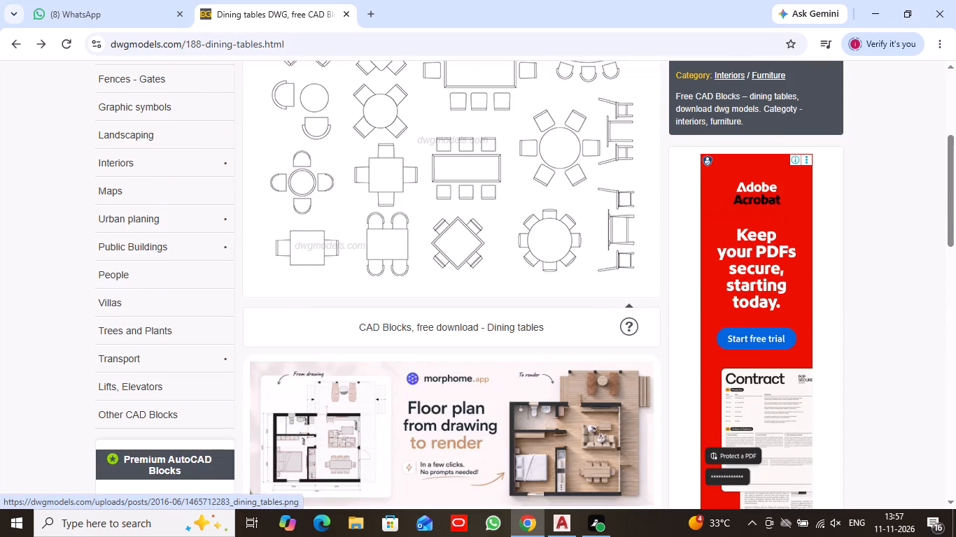
scroll(498, 264, down, 4)
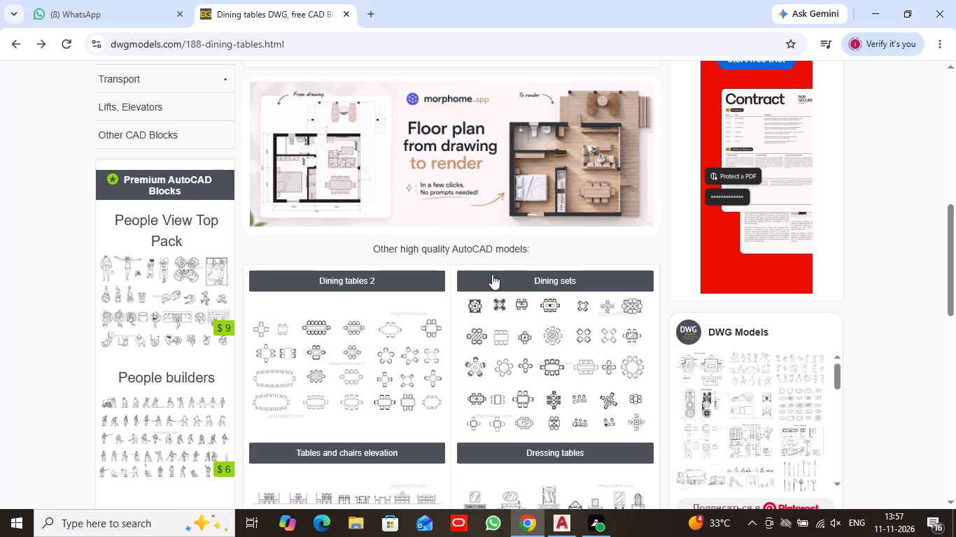
scroll(477, 304, up, 7)
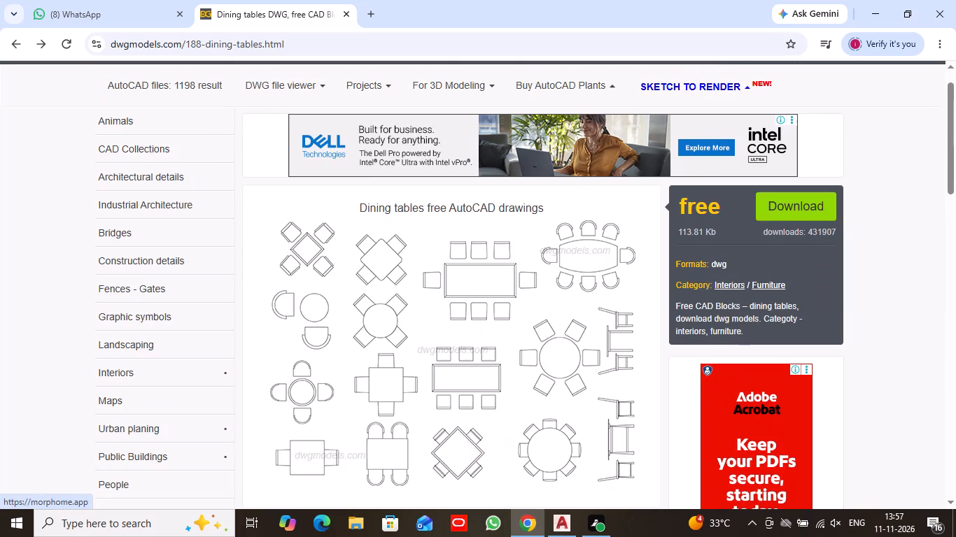
scroll(426, 240, up, 2)
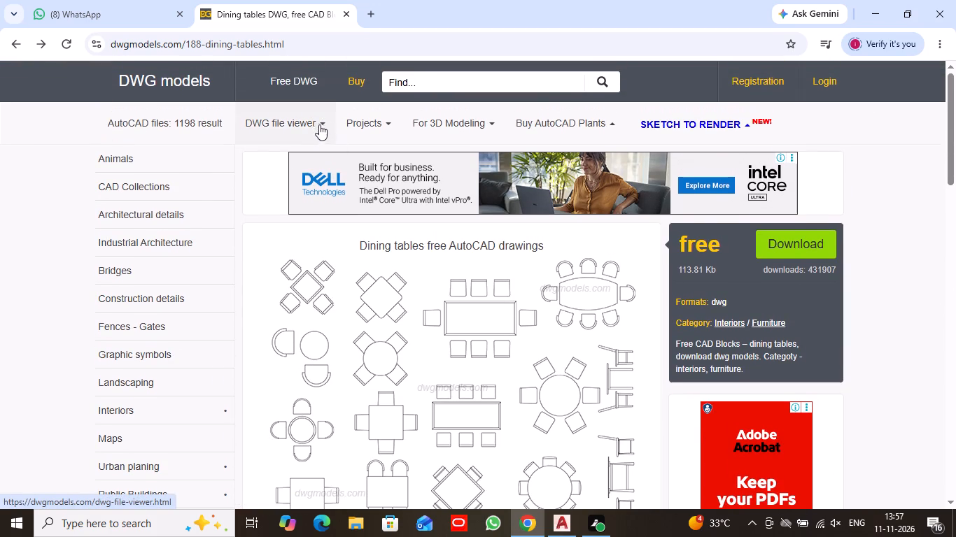
scroll(419, 271, down, 1)
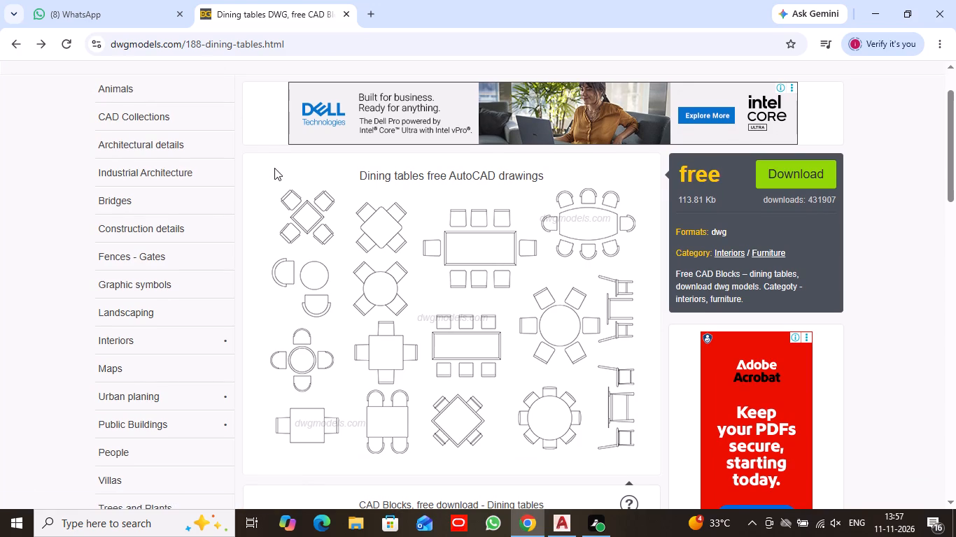
View the dining tables drawing preview enlarged once more and close it.
drag(274, 168, 343, 268)
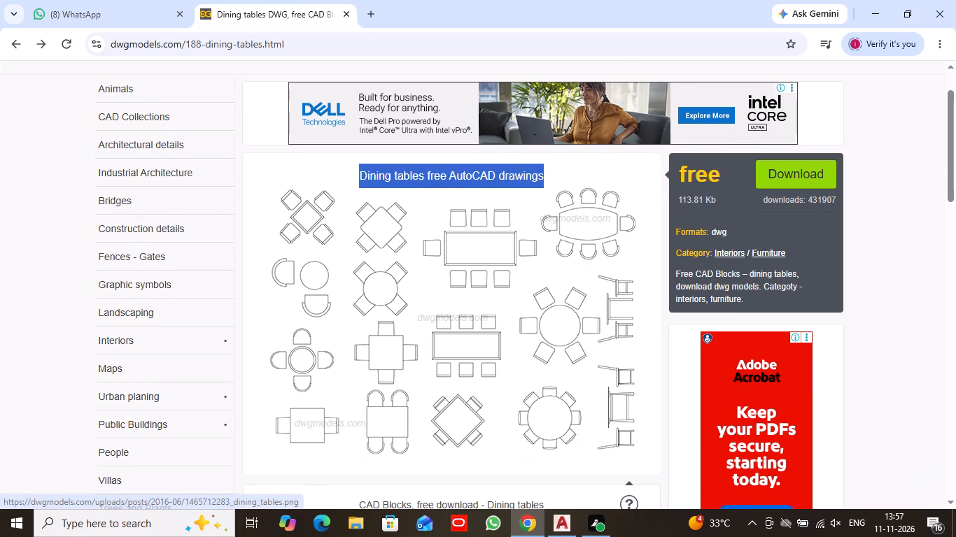
click(452, 182)
click(307, 220)
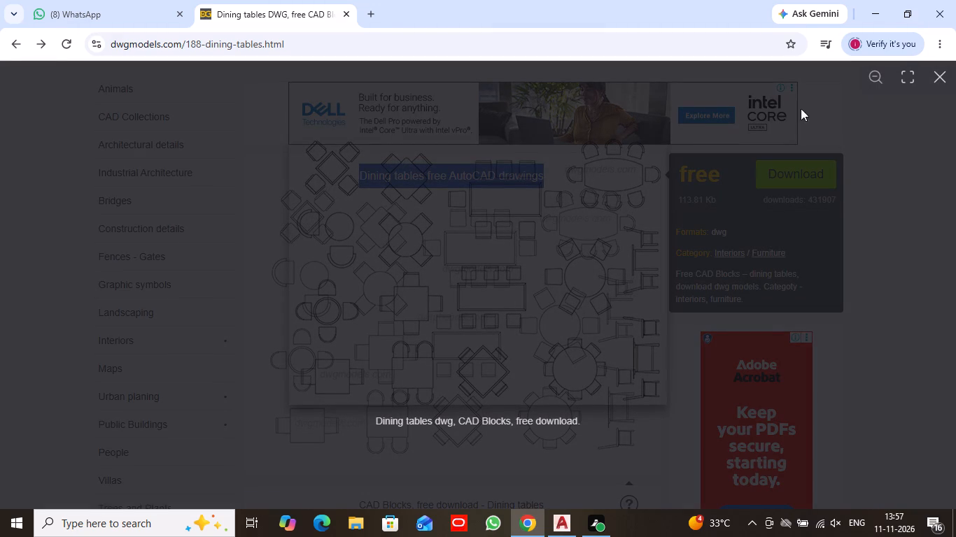
scroll(458, 221, up, 6)
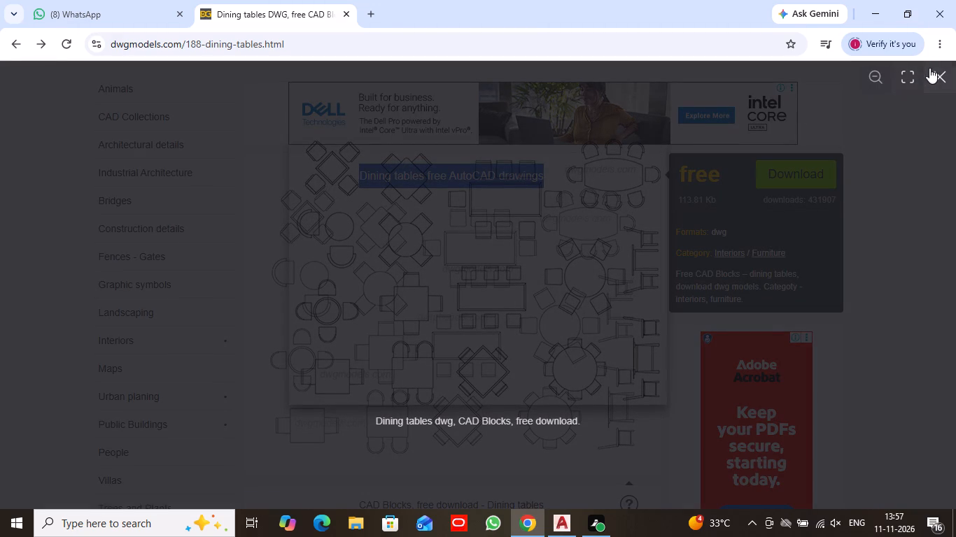
click(935, 76)
Check the dining tables page through to its end and return to the web search results.
scroll(589, 274, down, 1)
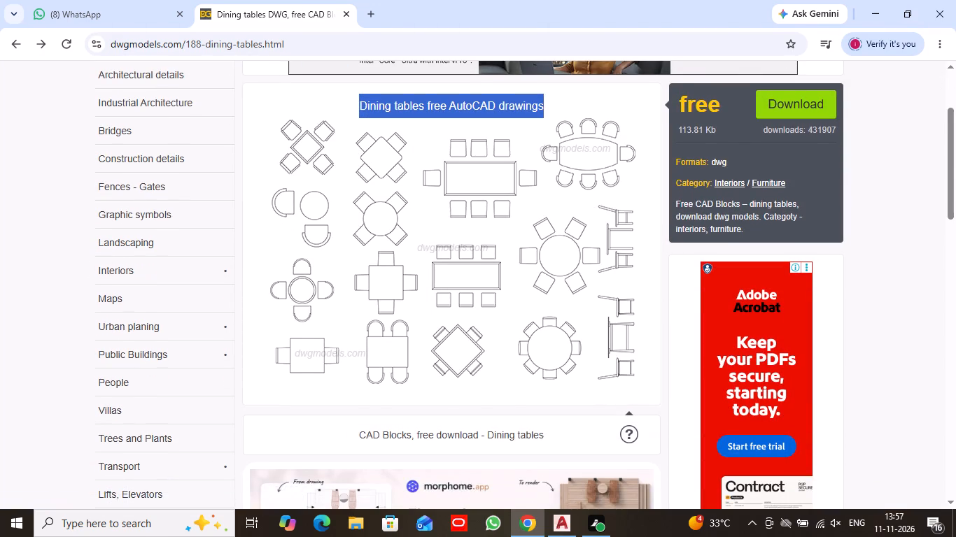
scroll(502, 357, up, 2)
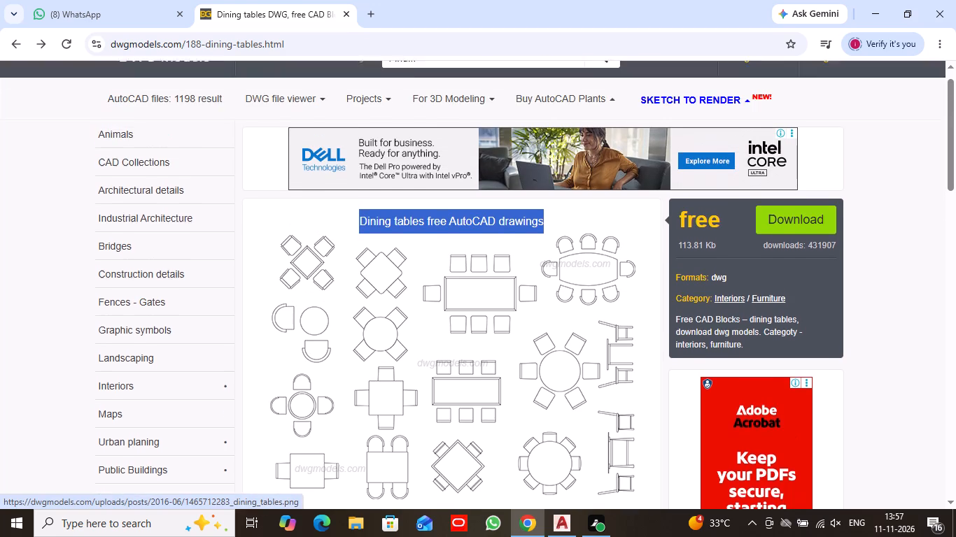
scroll(502, 357, up, 1)
scroll(502, 357, down, 2)
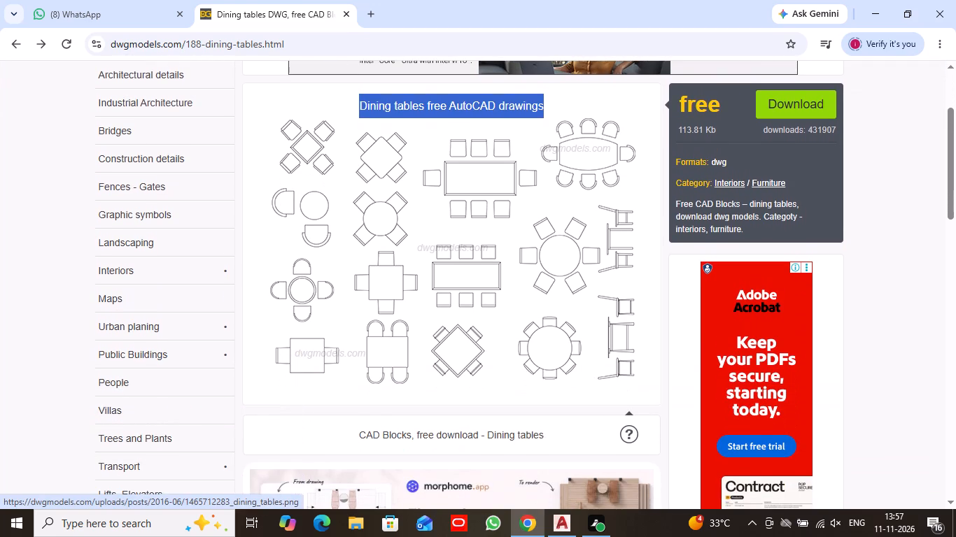
scroll(502, 357, down, 9)
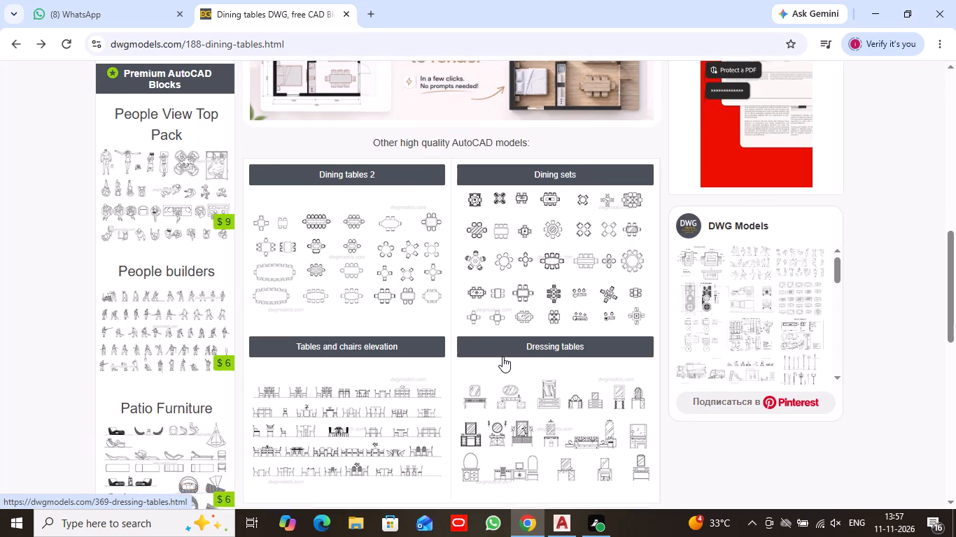
scroll(502, 357, down, 9)
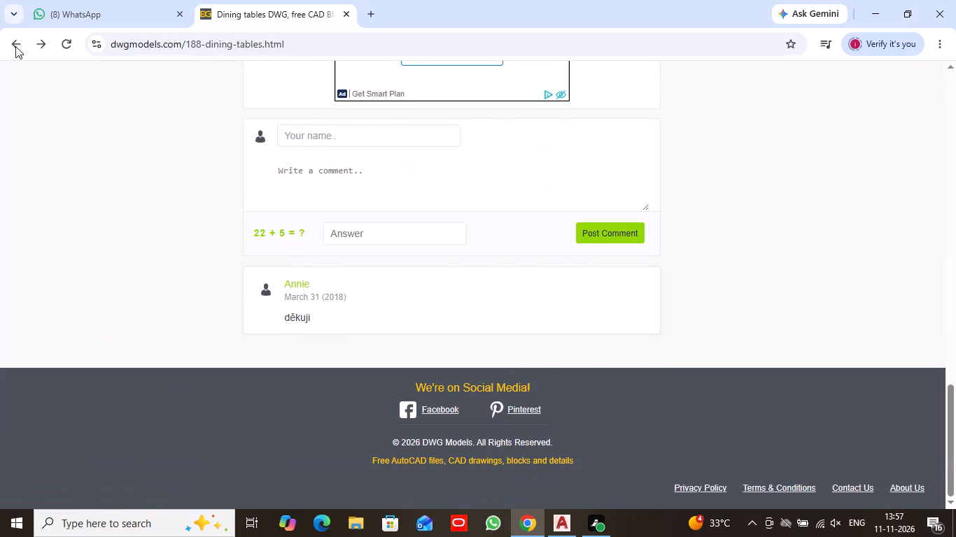
click(14, 44)
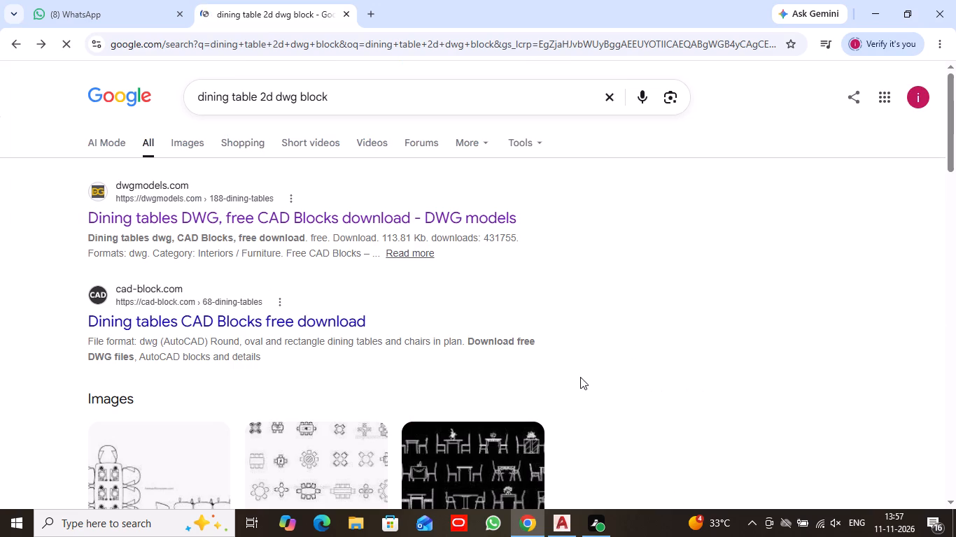
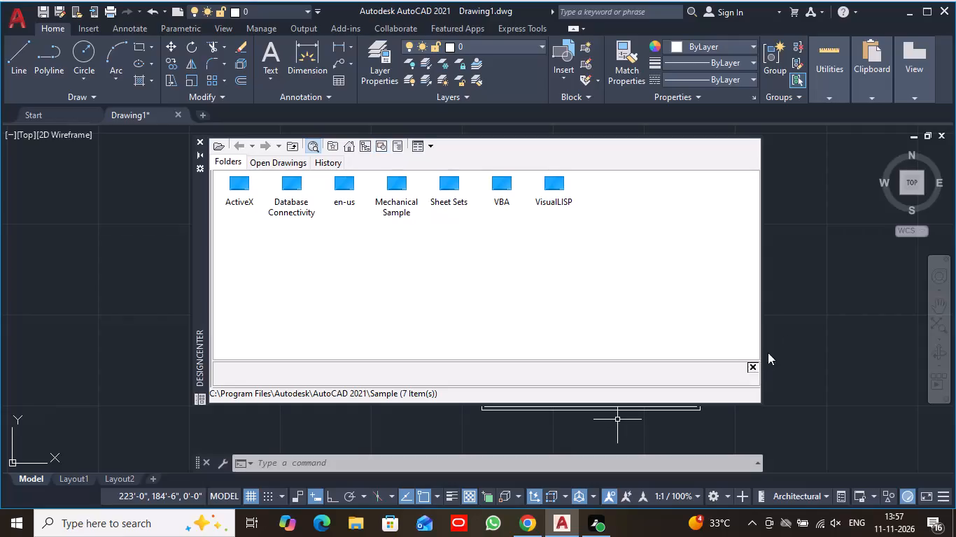
Close the DesignCenter to uncover the floor plan in Drawing1.
click(198, 139)
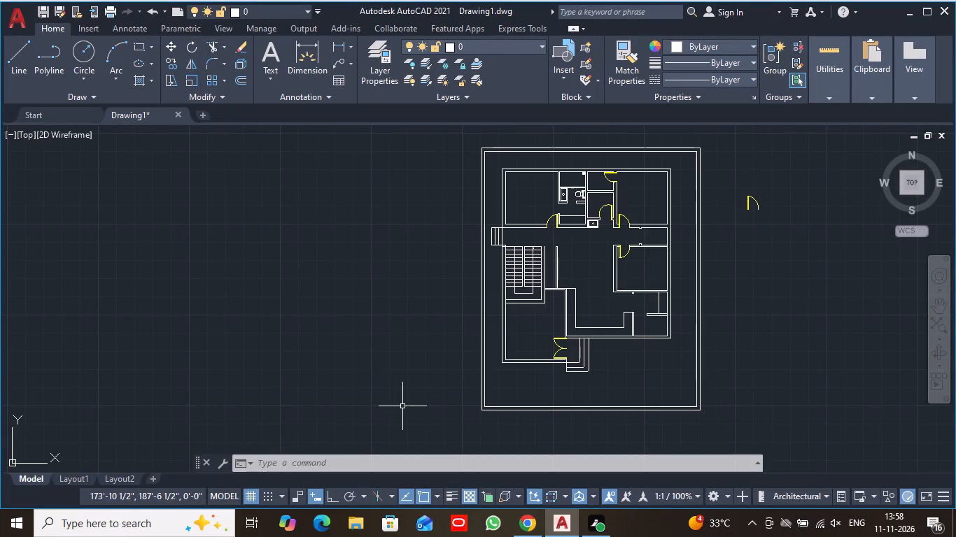
Examine the block libraries, recent blocks and current drawing blocks in the Blocks palette, and close it.
click(409, 464)
text(block)
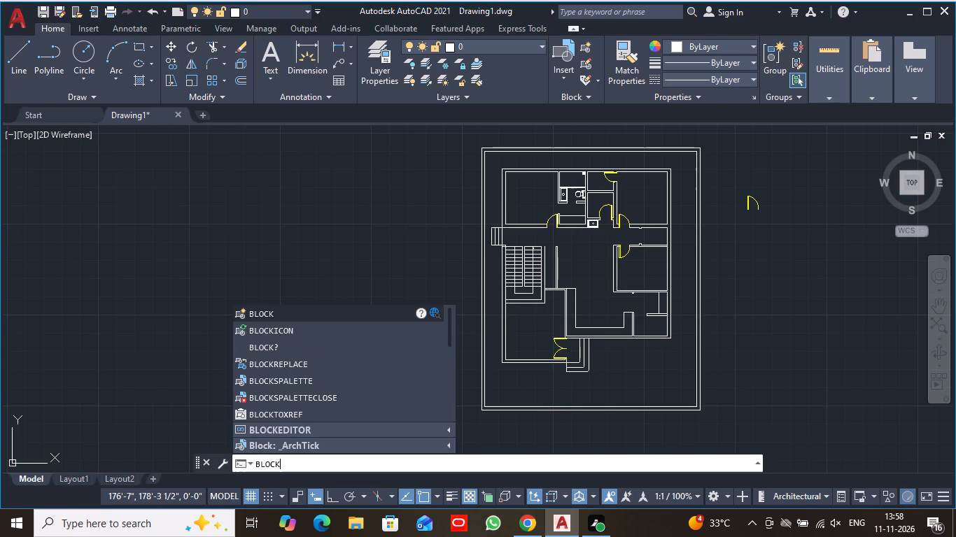
click(319, 380)
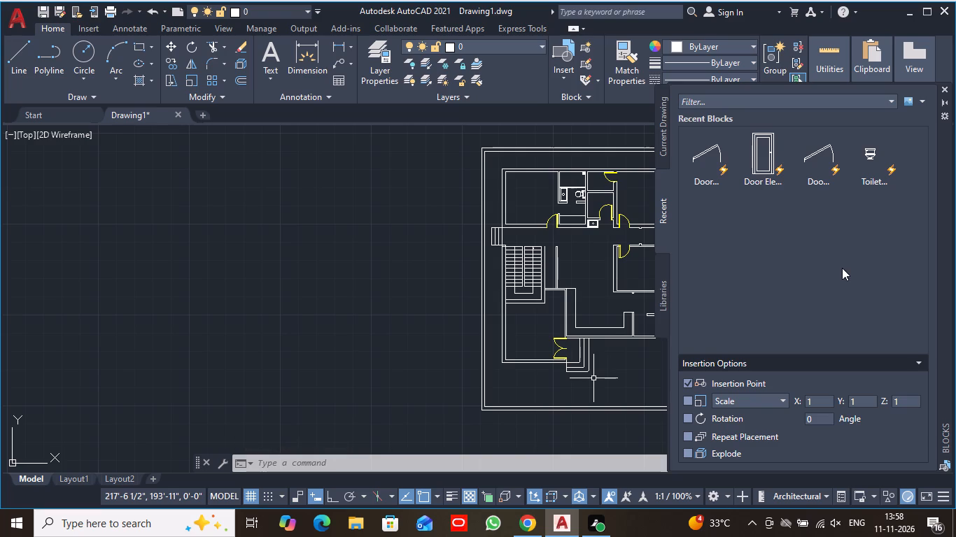
click(664, 295)
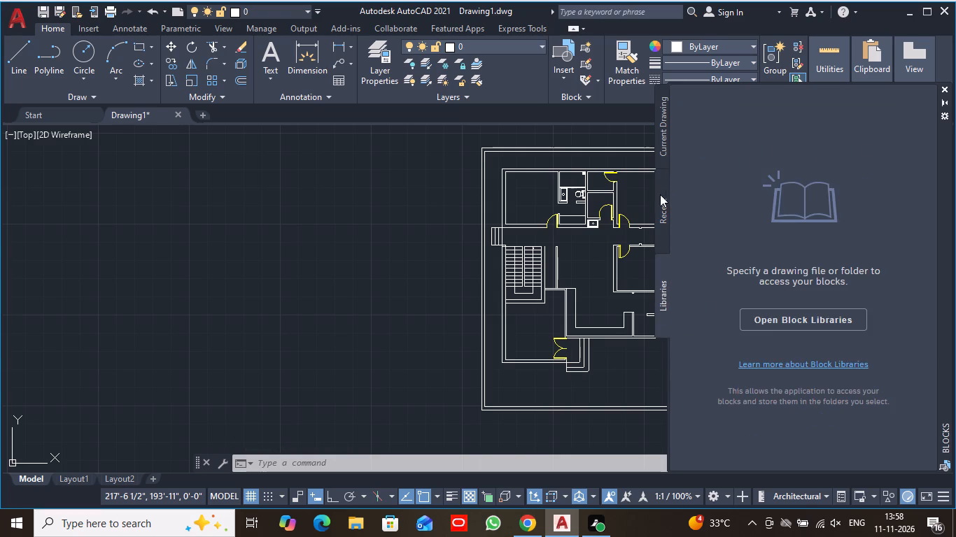
click(660, 194)
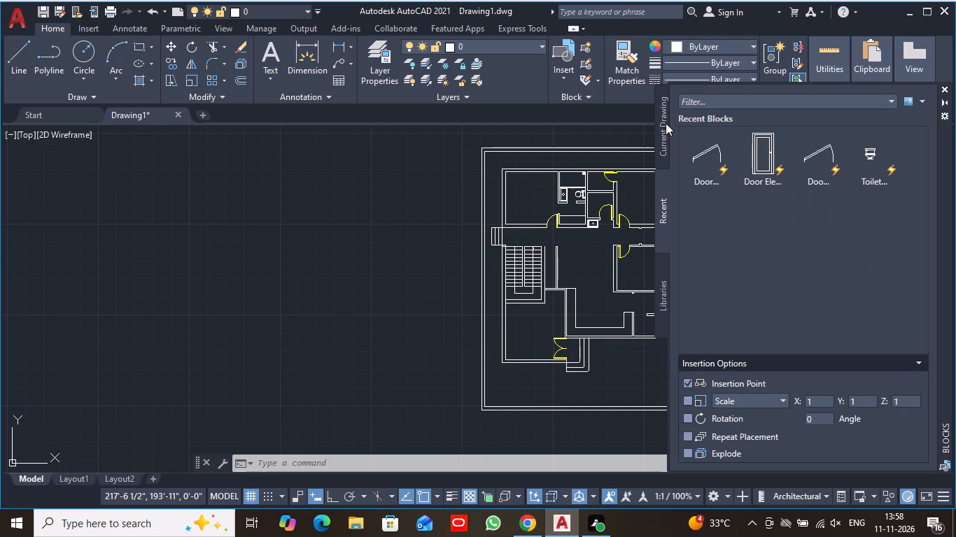
click(666, 123)
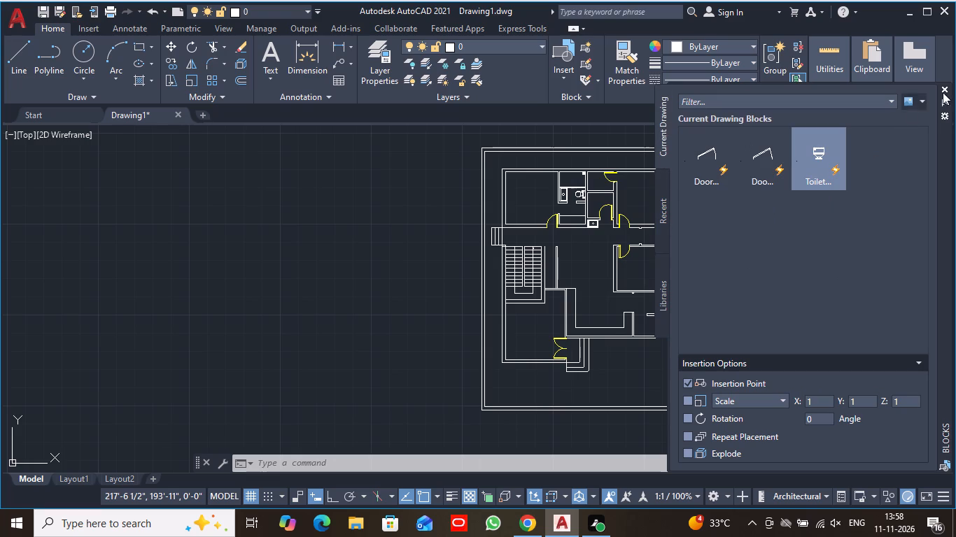
click(947, 89)
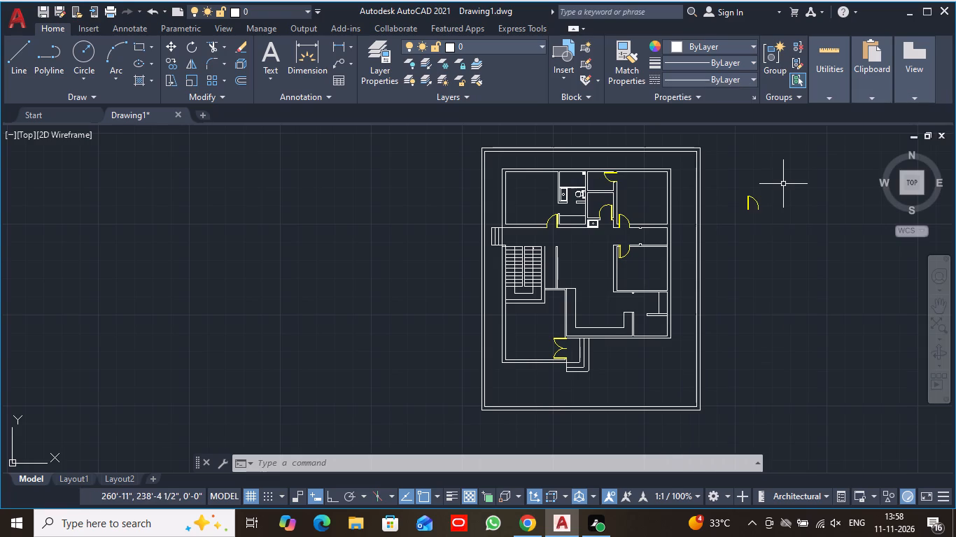
Open the tool palettes and examine the imperial and metric samples of the Architectural palette through to the end.
text(tp)
key(space)
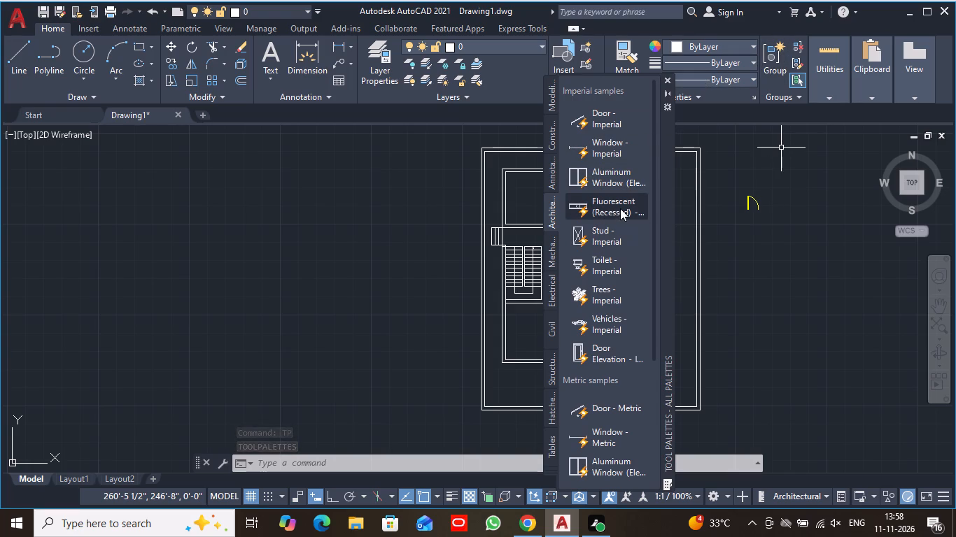
scroll(627, 309, down, 1)
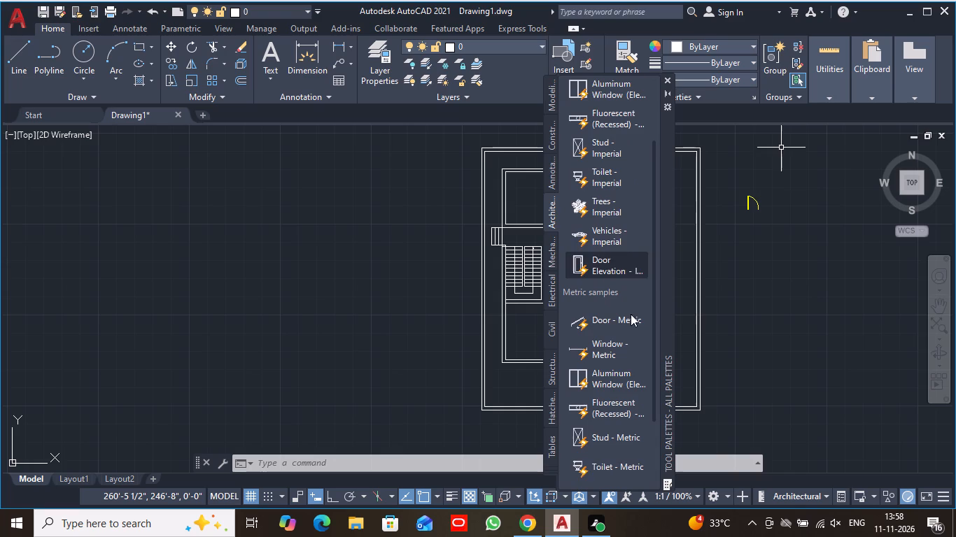
scroll(631, 320, down, 2)
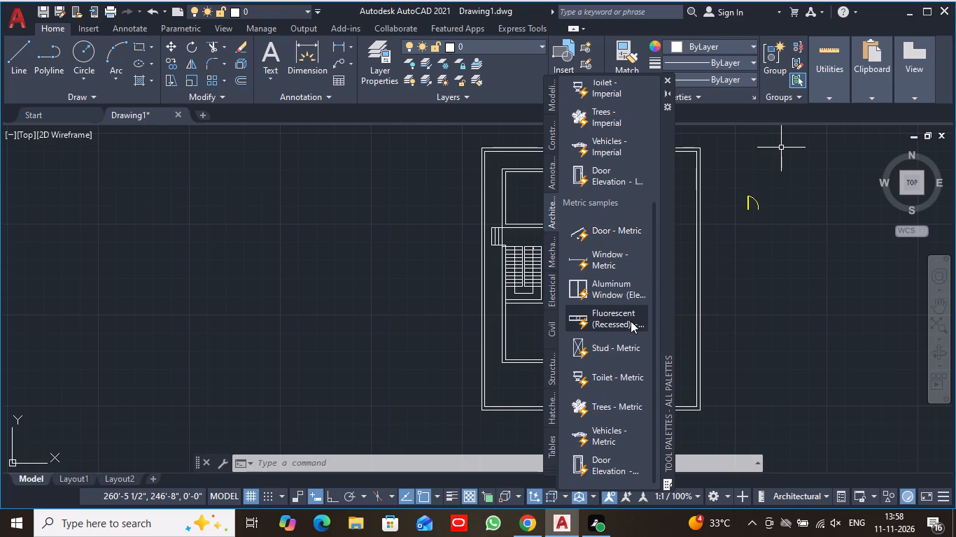
scroll(631, 321, down, 2)
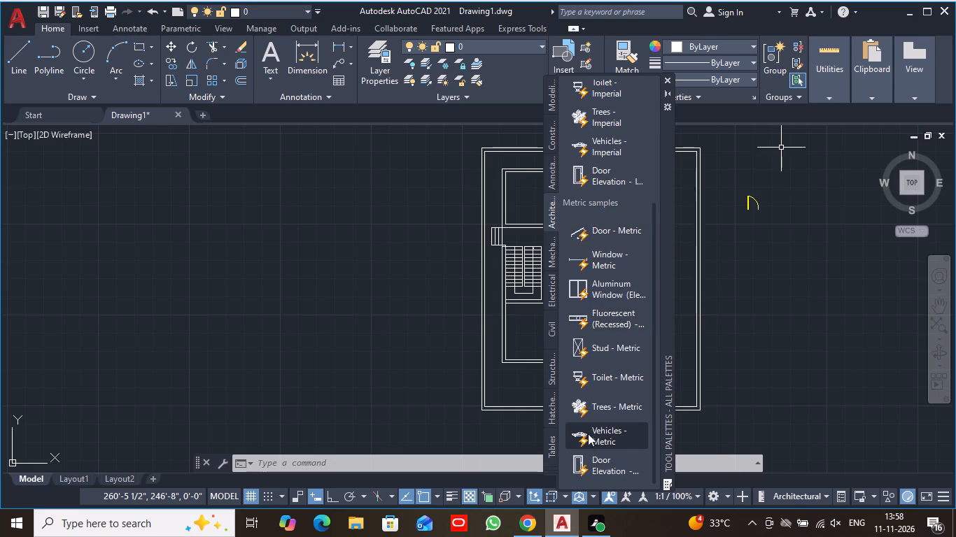
Check the Civil, Tables, Modeling and Constraints tool palettes, re-examine the Architectural samples, and close the tool palettes.
click(547, 329)
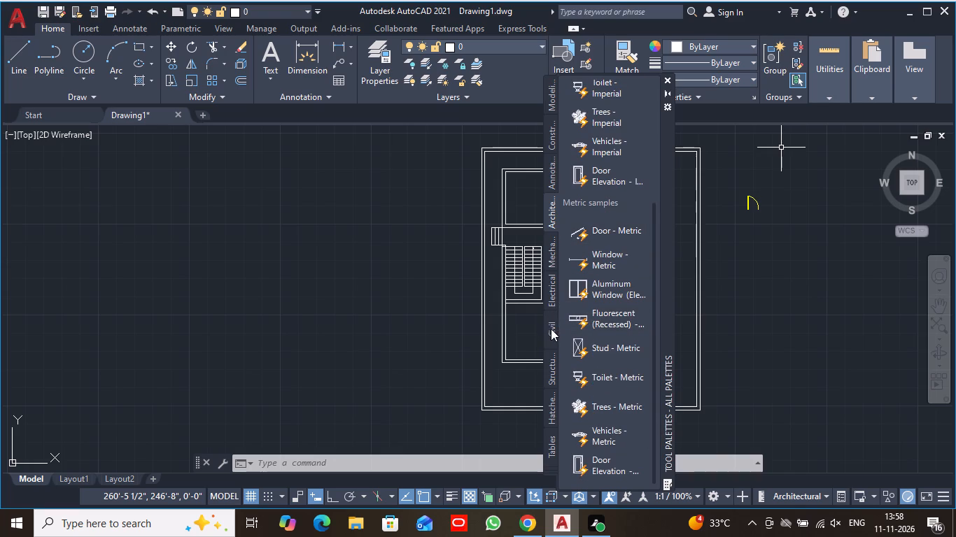
scroll(600, 253, down, 3)
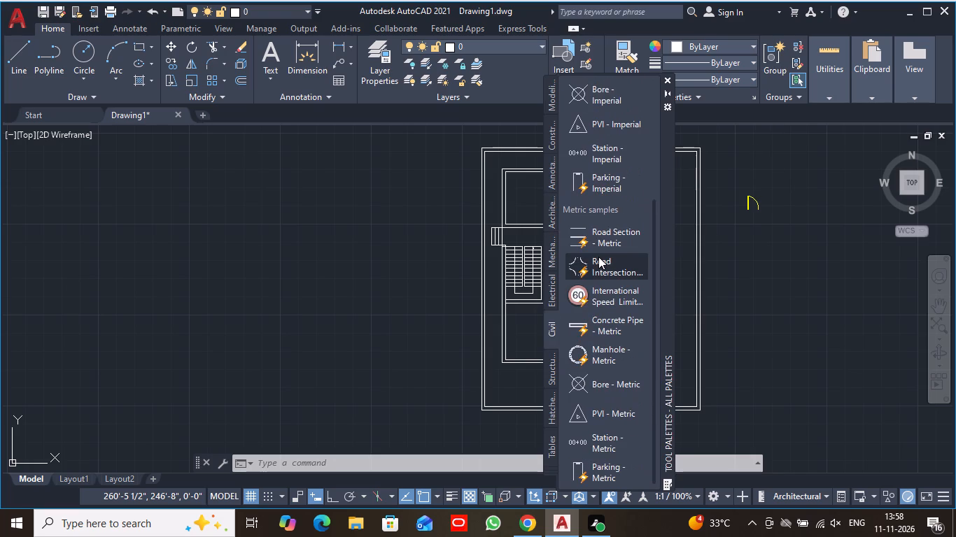
scroll(598, 257, down, 3)
click(549, 210)
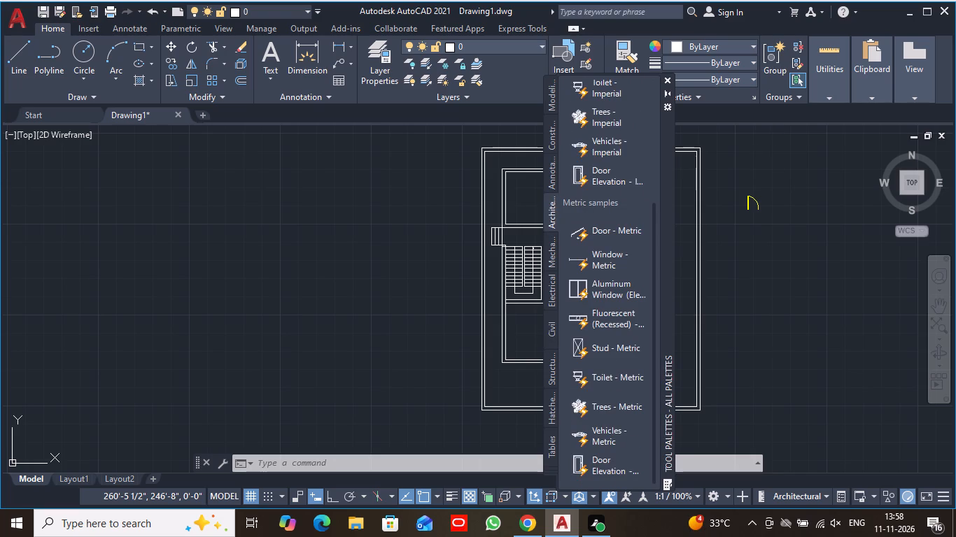
click(550, 448)
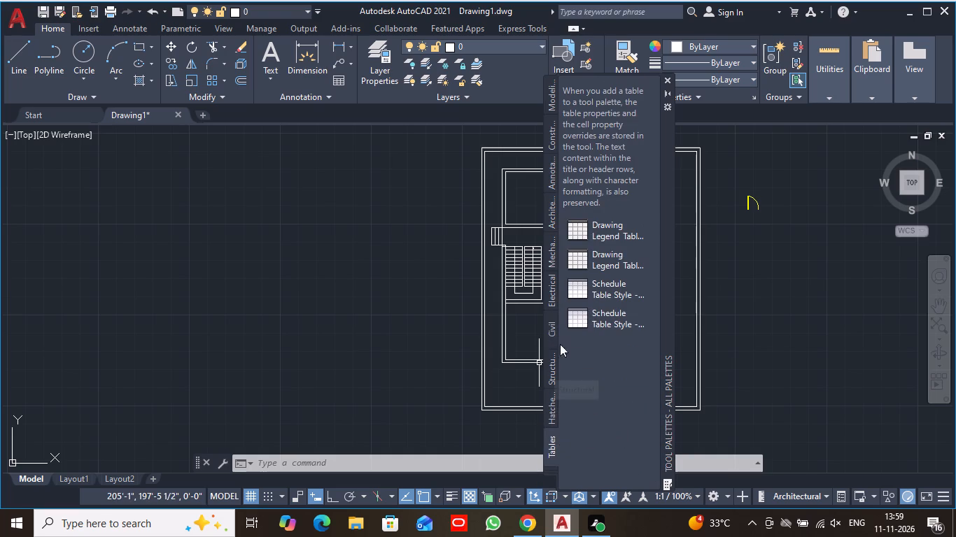
click(551, 89)
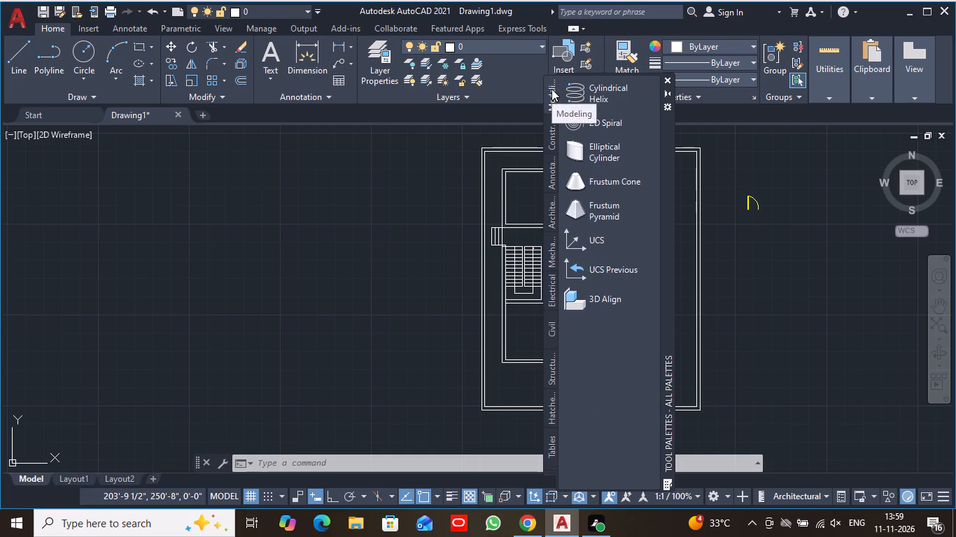
scroll(616, 205, up, 3)
click(551, 133)
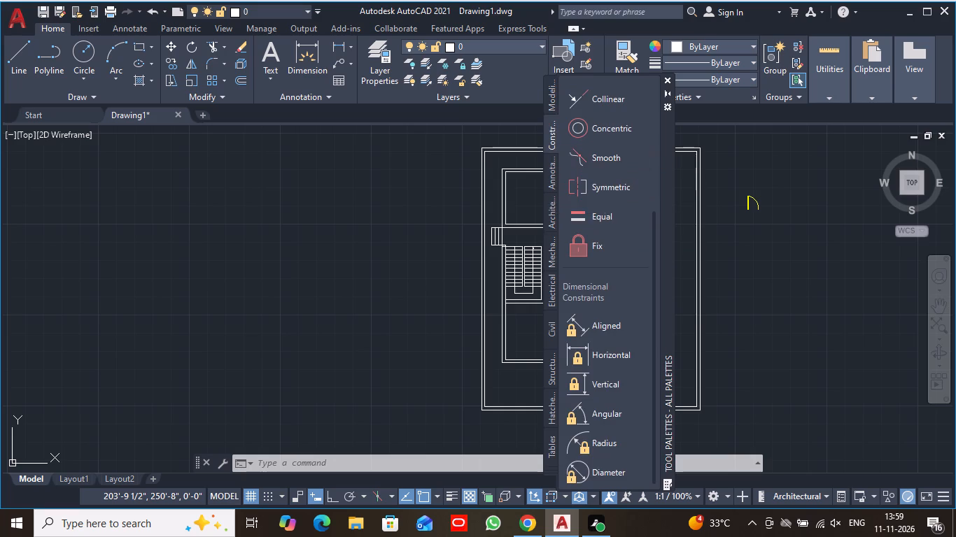
click(549, 211)
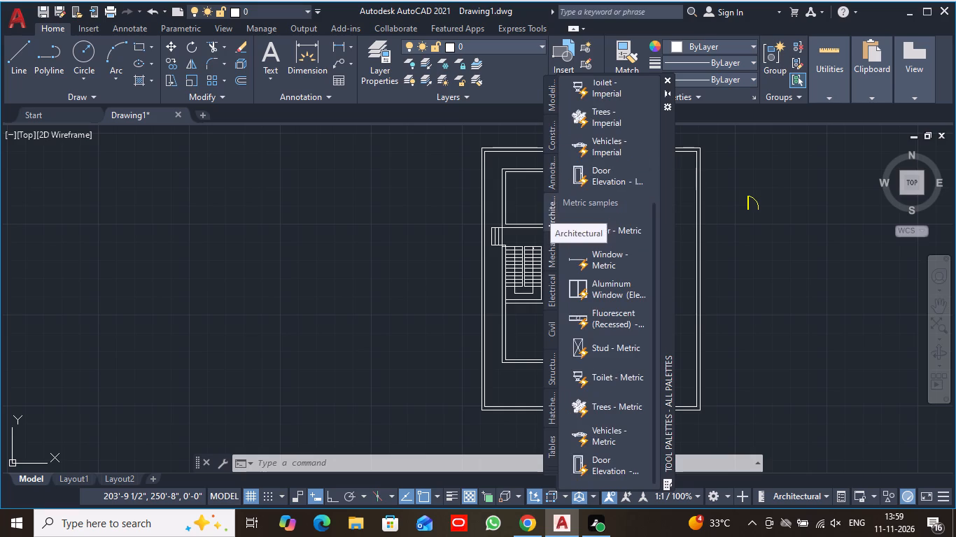
scroll(614, 229, down, 5)
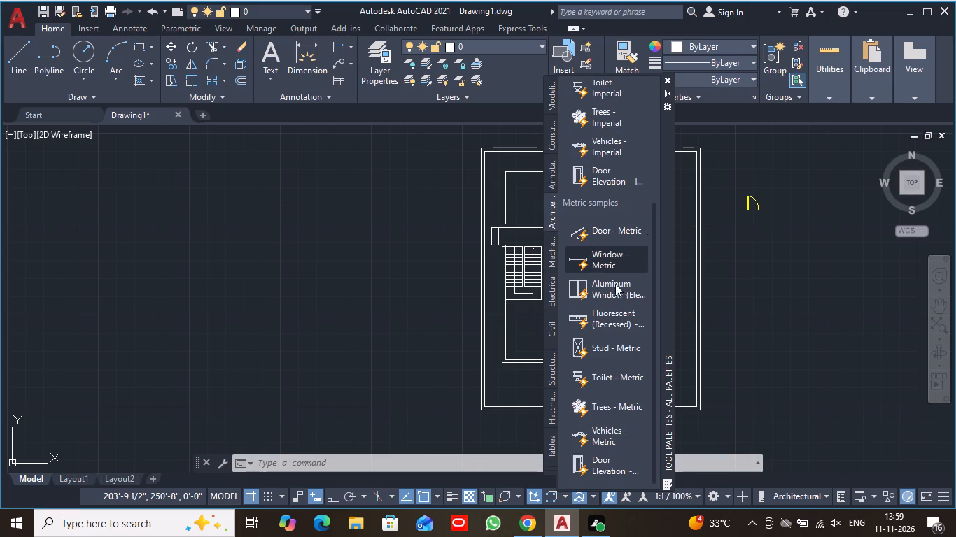
click(656, 107)
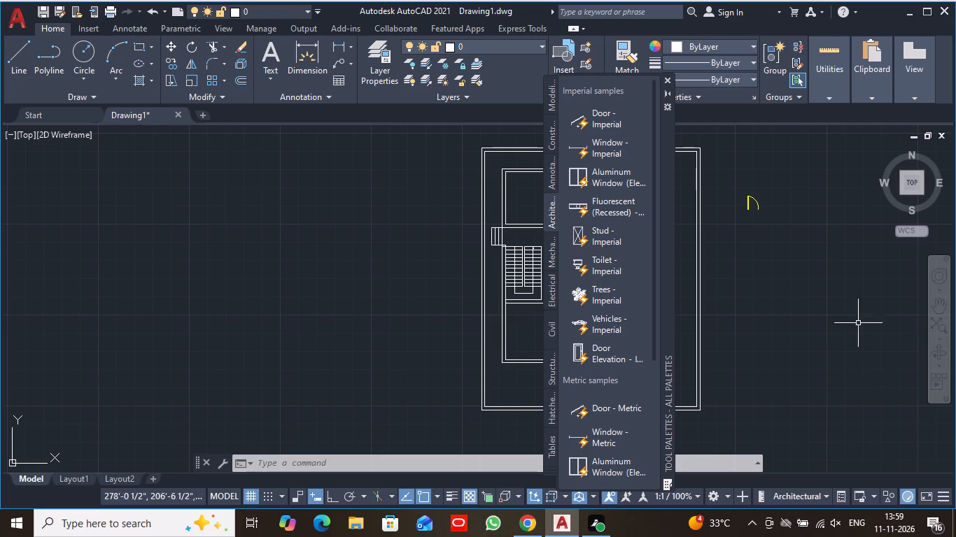
click(666, 78)
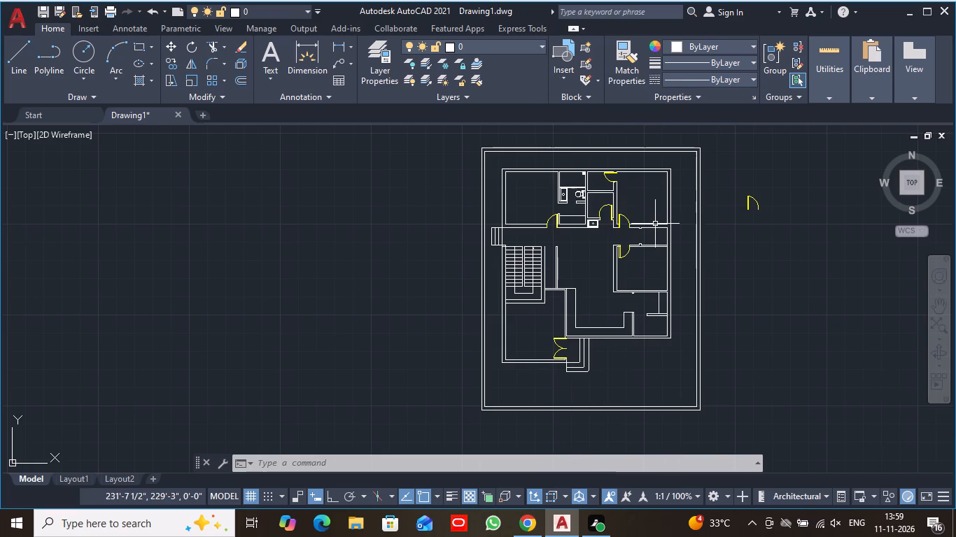
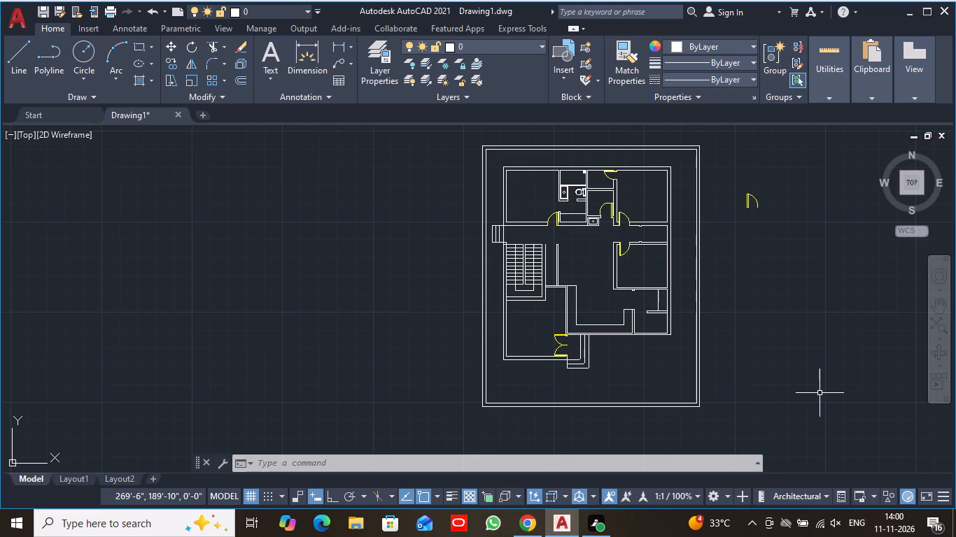
Reopen the tool palettes, examine the imperial and metric samples of the Architectural palette for dining furniture, and close them without placing anything.
click(274, 462)
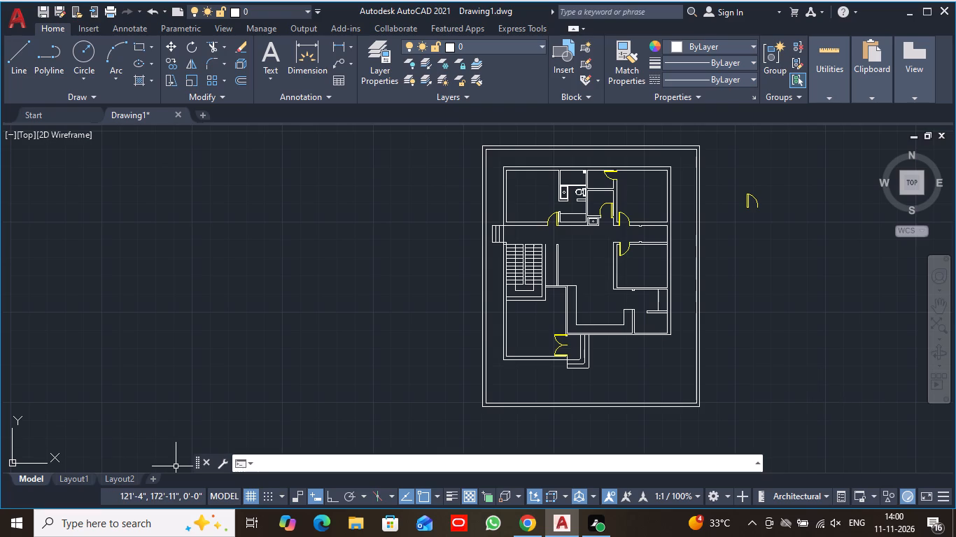
text(jj)
key(Return)
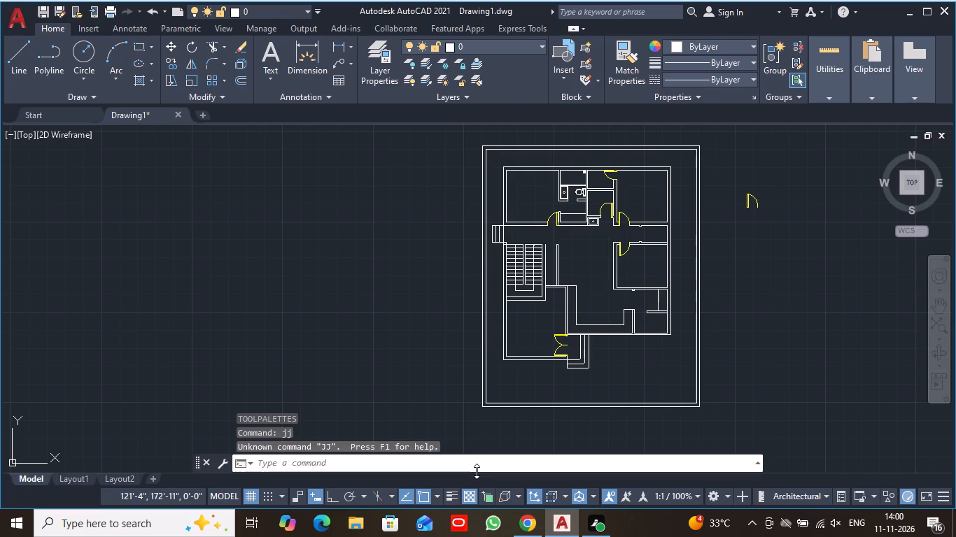
text(tp)
key(space)
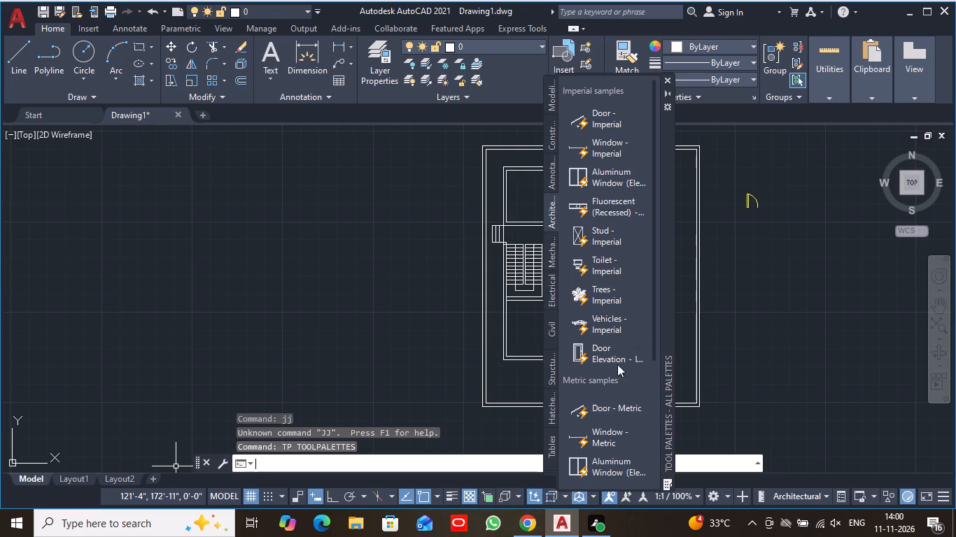
click(668, 94)
click(668, 94)
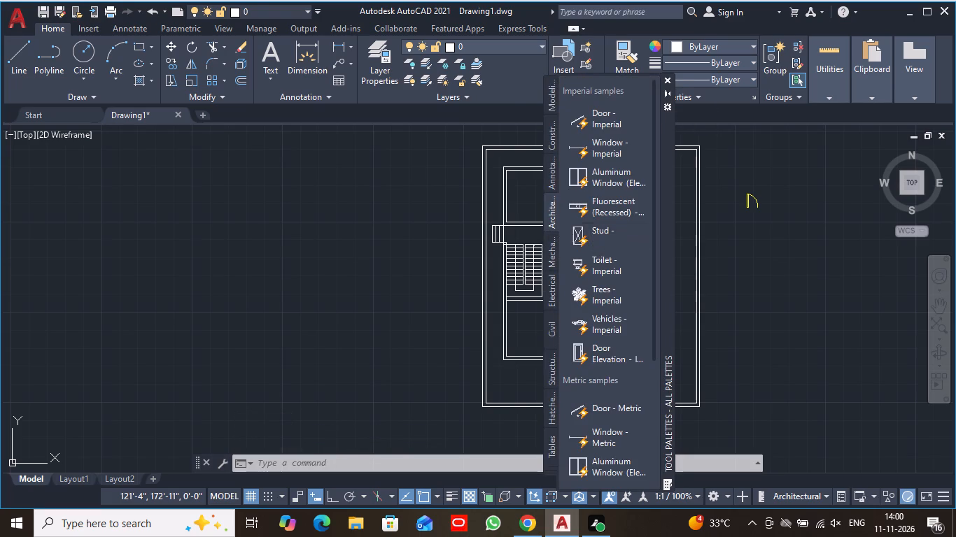
scroll(600, 254, down, 1)
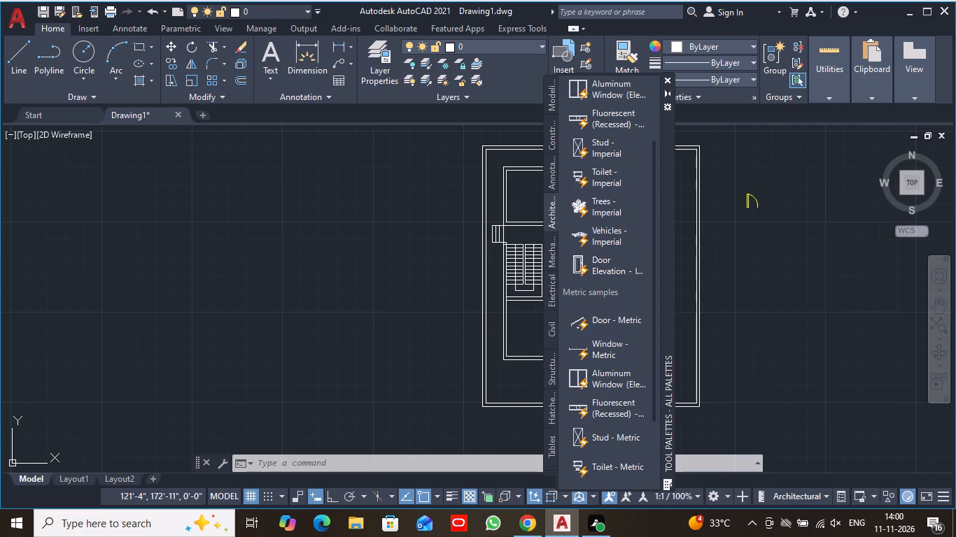
click(619, 237)
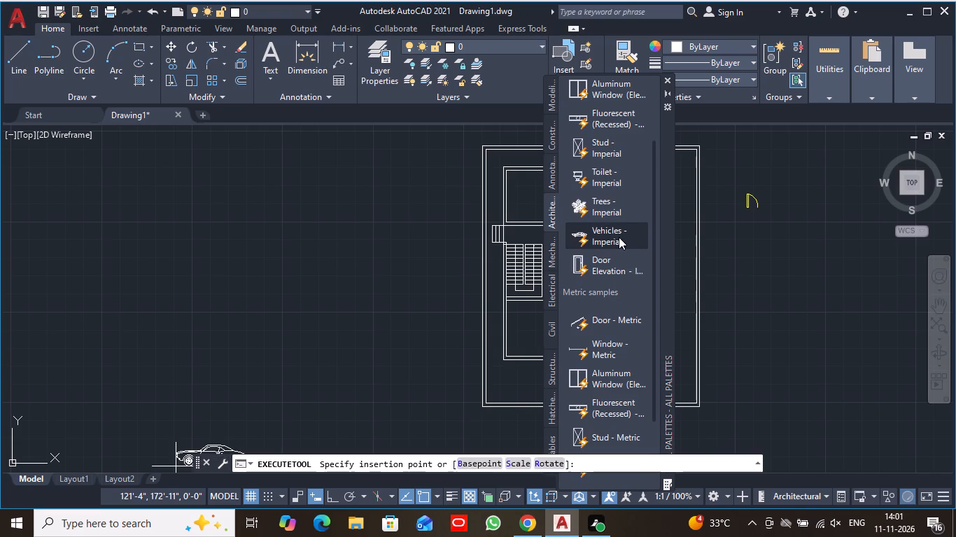
scroll(624, 317, down, 1)
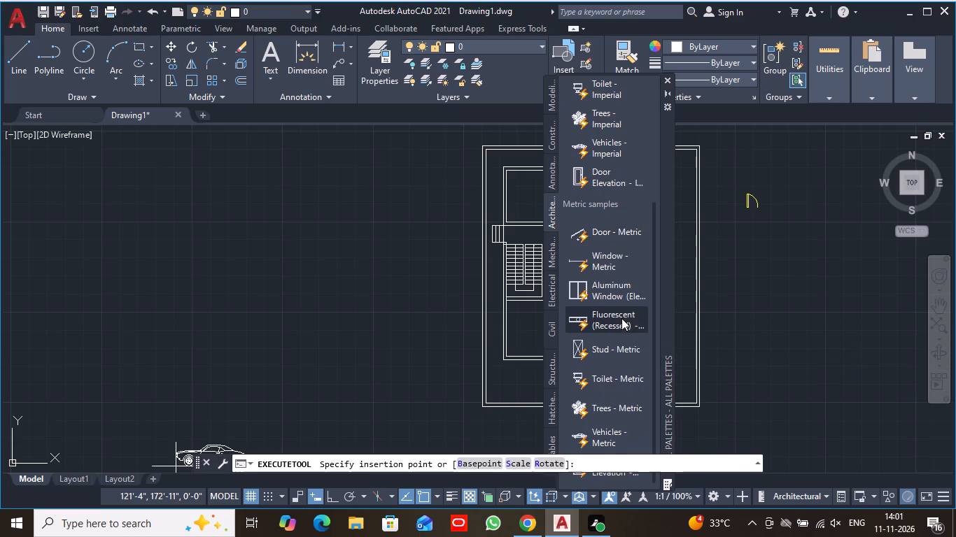
scroll(621, 318, down, 1)
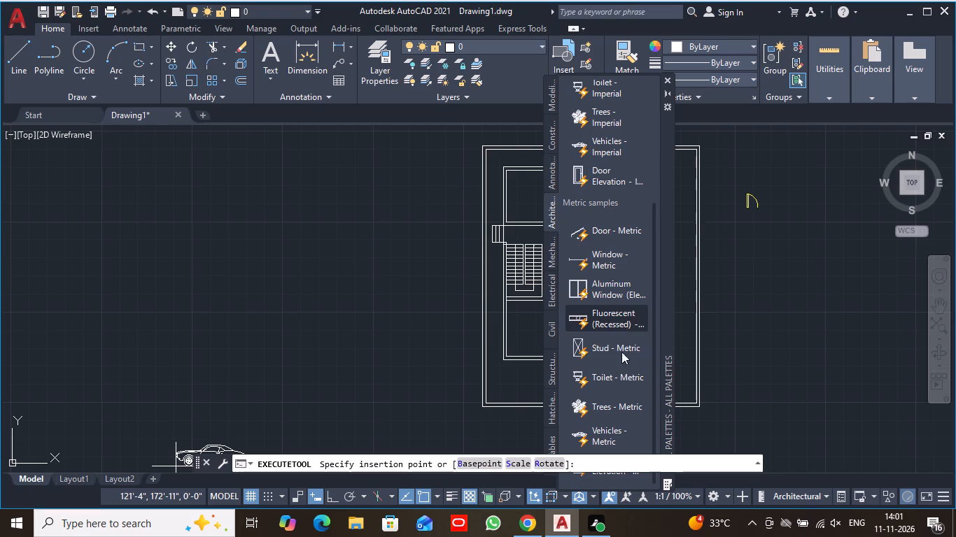
scroll(617, 371, down, 2)
scroll(621, 369, up, 2)
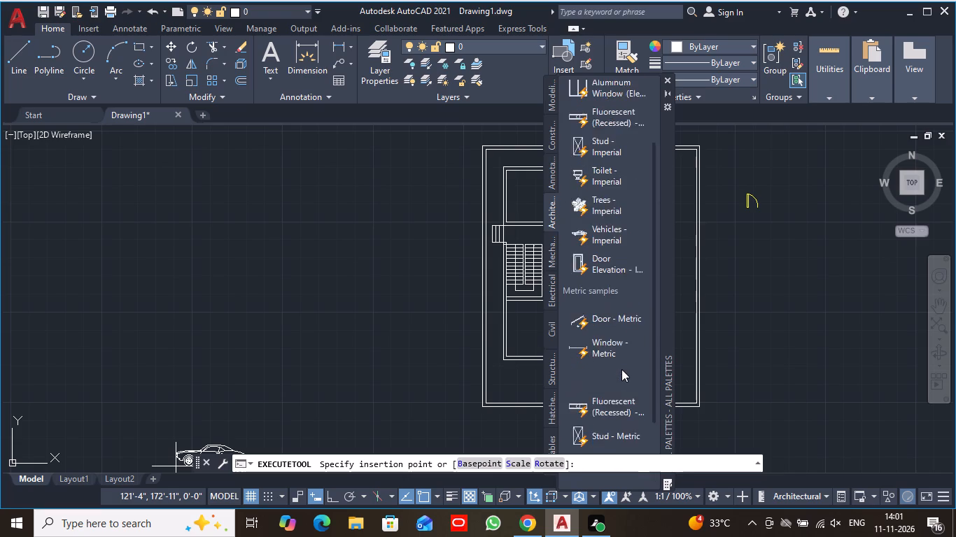
scroll(621, 369, up, 7)
click(666, 78)
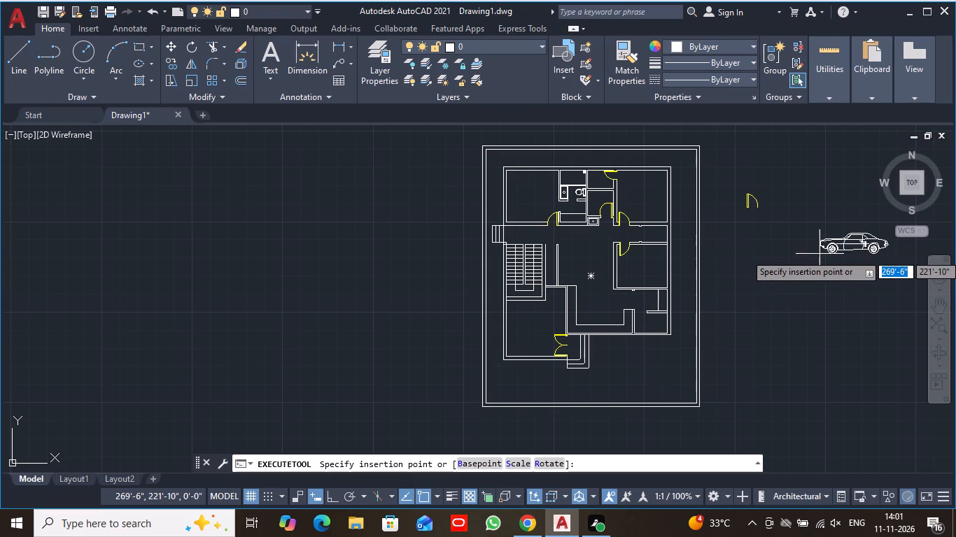
key(Escape)
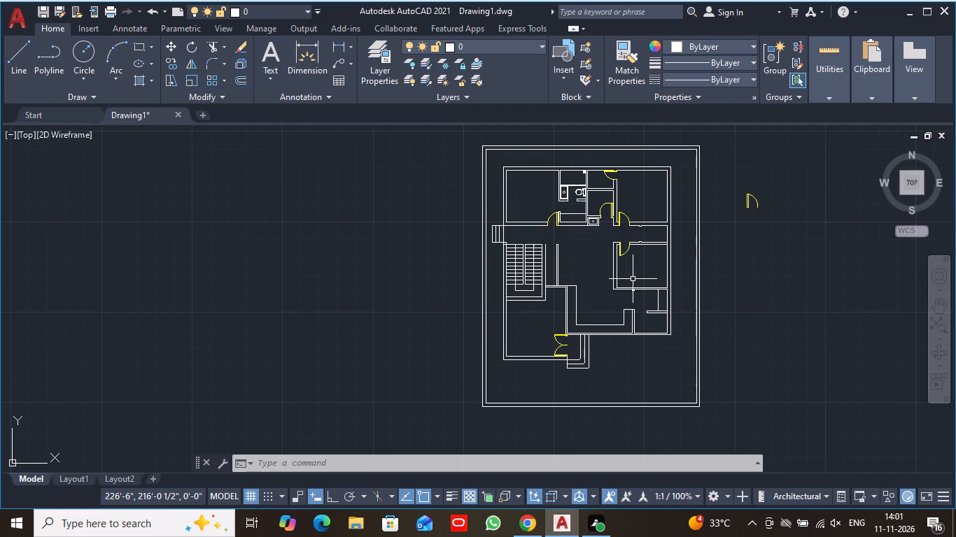
Open the DesignCenter and browse through the en-us and DesignCenter sample folders to the blocks of Home - Space Planner.dwg.
scroll(633, 279, up, 1)
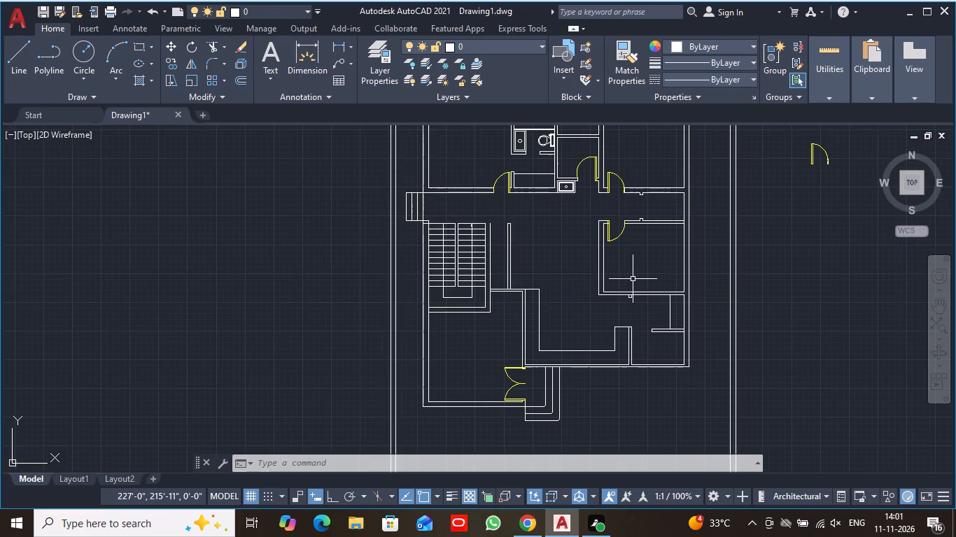
scroll(633, 279, down, 1)
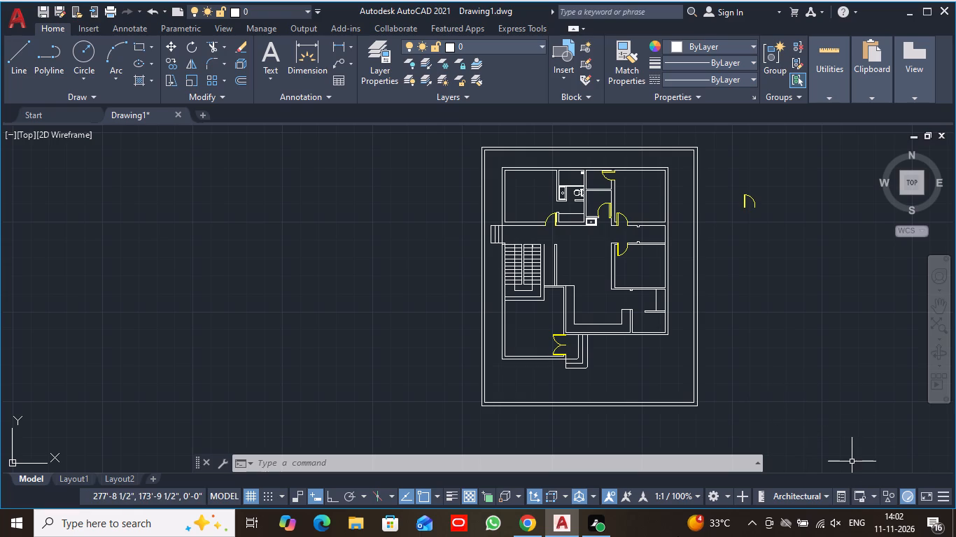
click(529, 464)
text(dc)
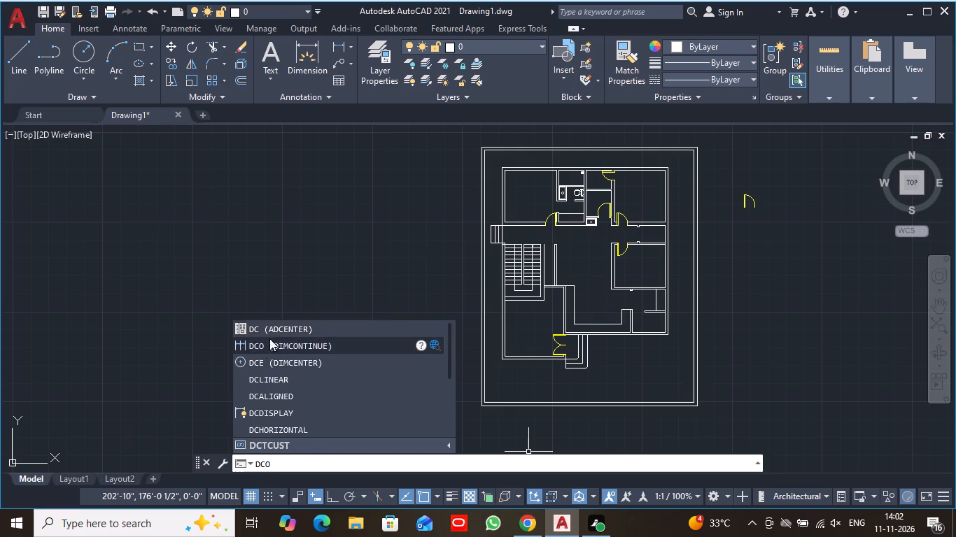
click(288, 327)
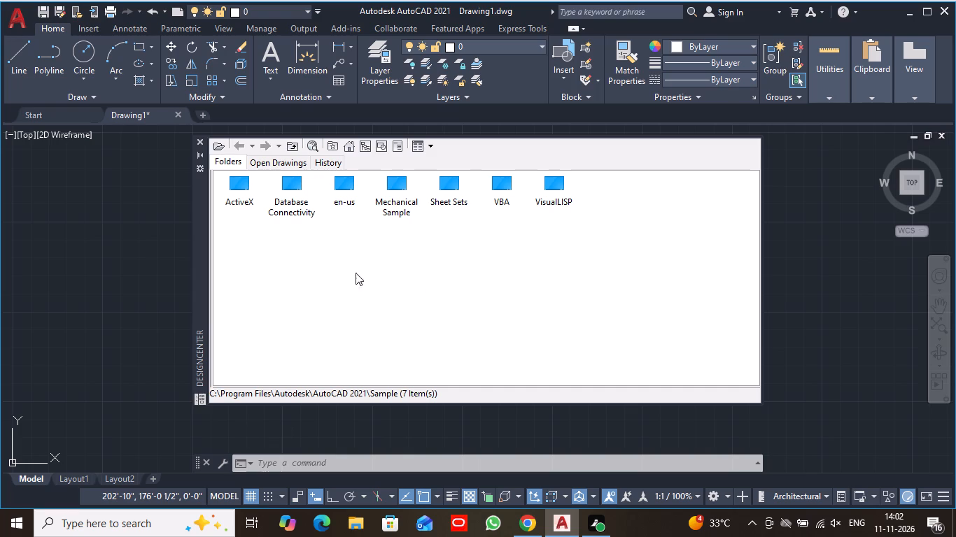
click(240, 145)
click(234, 160)
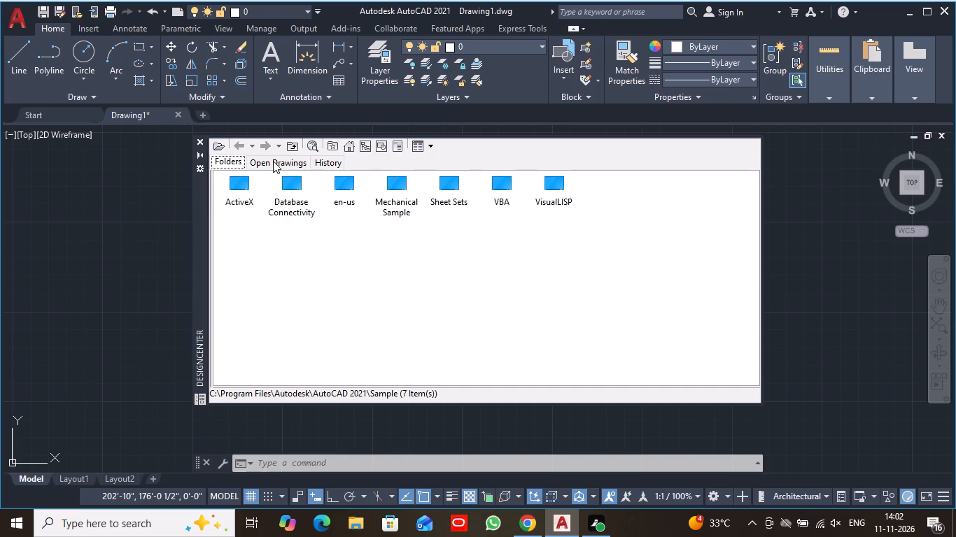
click(275, 161)
click(227, 163)
click(434, 143)
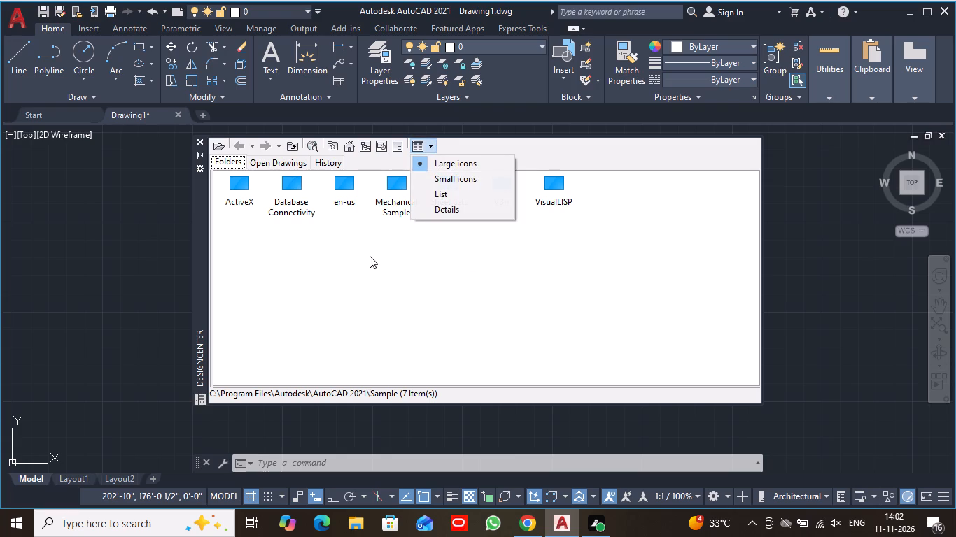
double_click(346, 196)
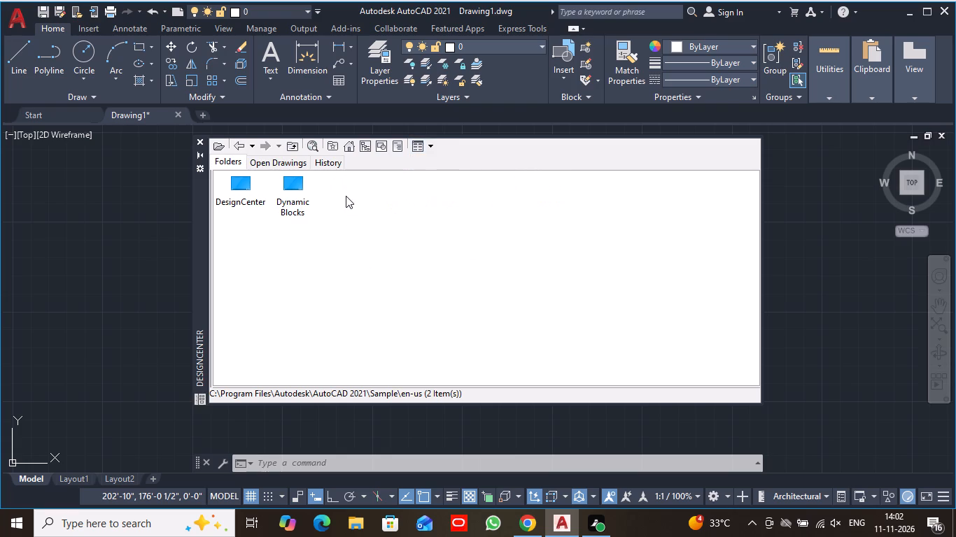
double_click(247, 187)
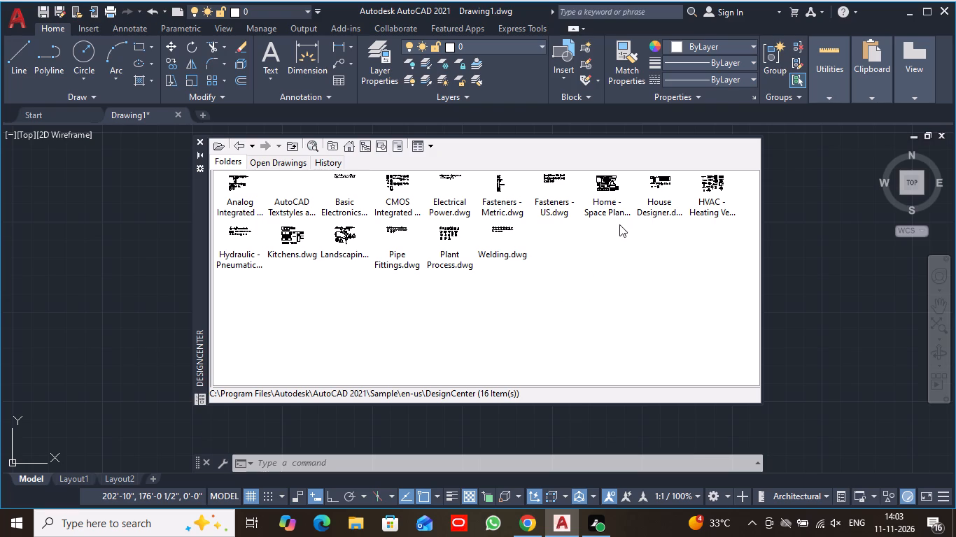
double_click(607, 197)
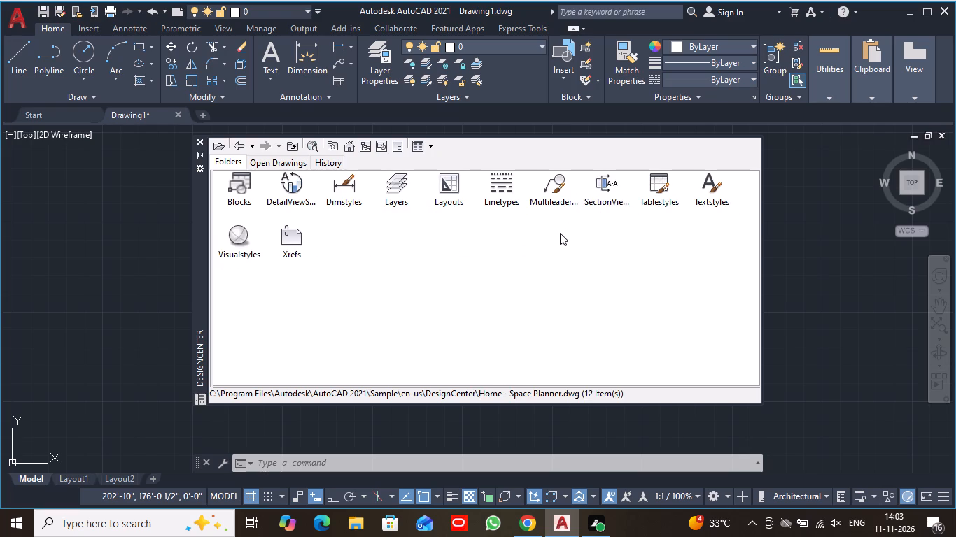
double_click(242, 189)
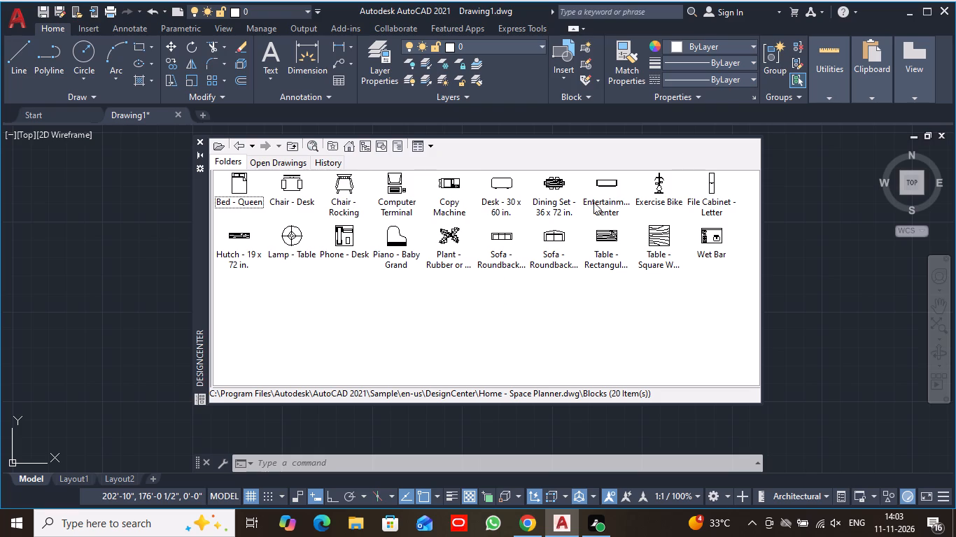
Insert the Dining Set - 36 x 72 in. block in the empty area west of the floor plan and close the DesignCenter.
click(553, 189)
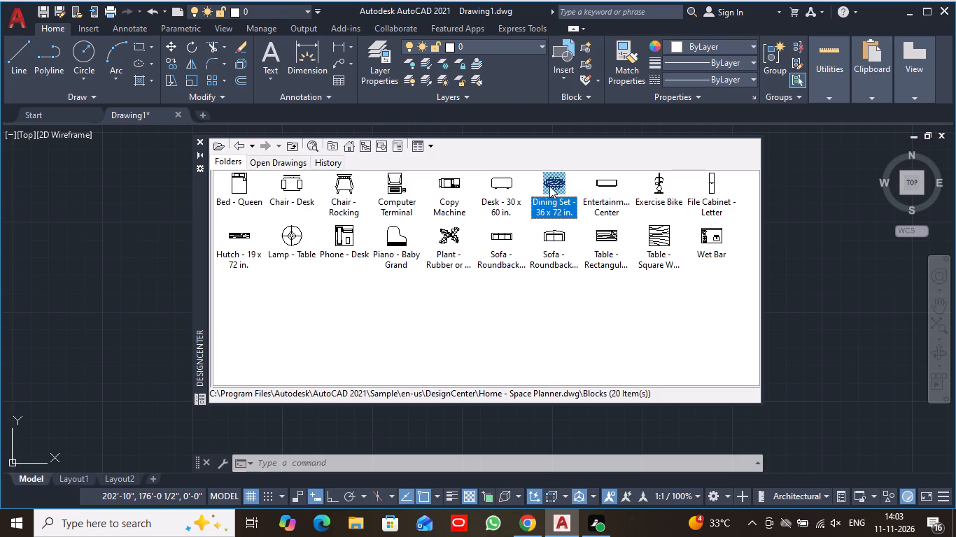
drag(549, 186, 141, 216)
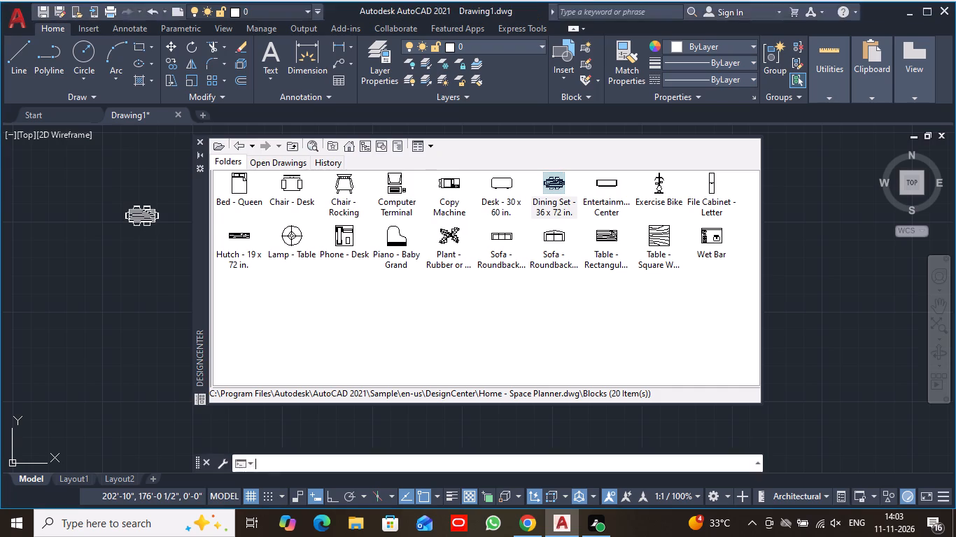
click(197, 139)
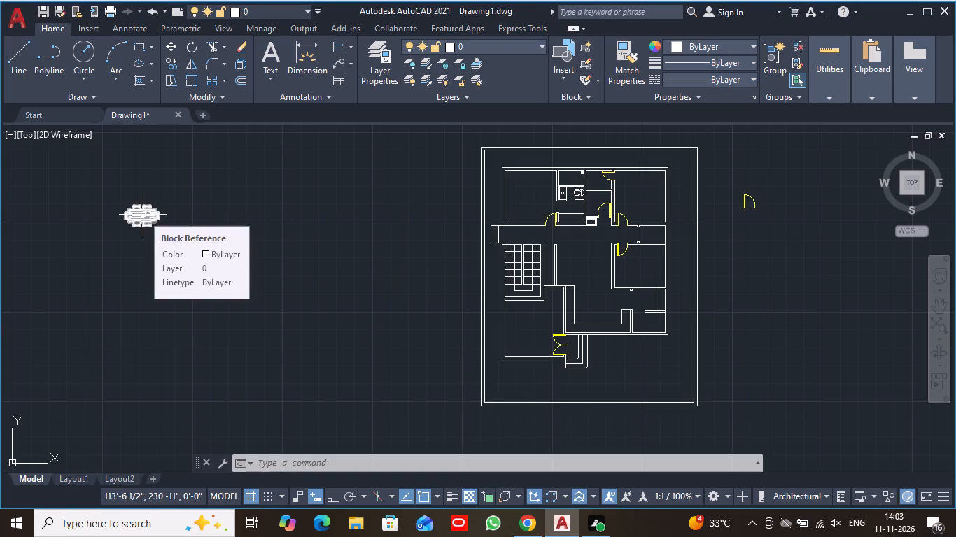
Rotate the dining set block by 90° about a point on the table's upper edge.
scroll(184, 229, up, 2)
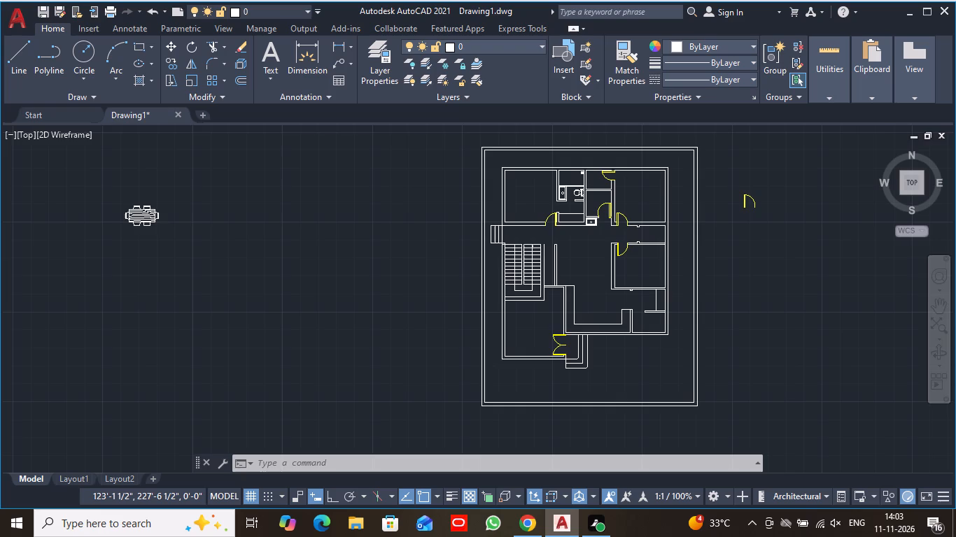
middle_drag(164, 232, 318, 231)
scroll(318, 231, down, 3)
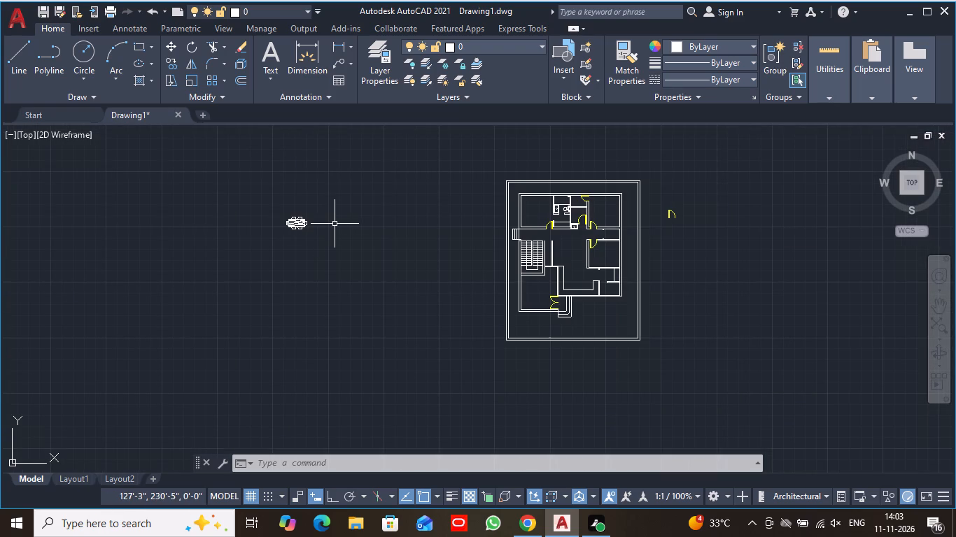
scroll(306, 226, up, 2)
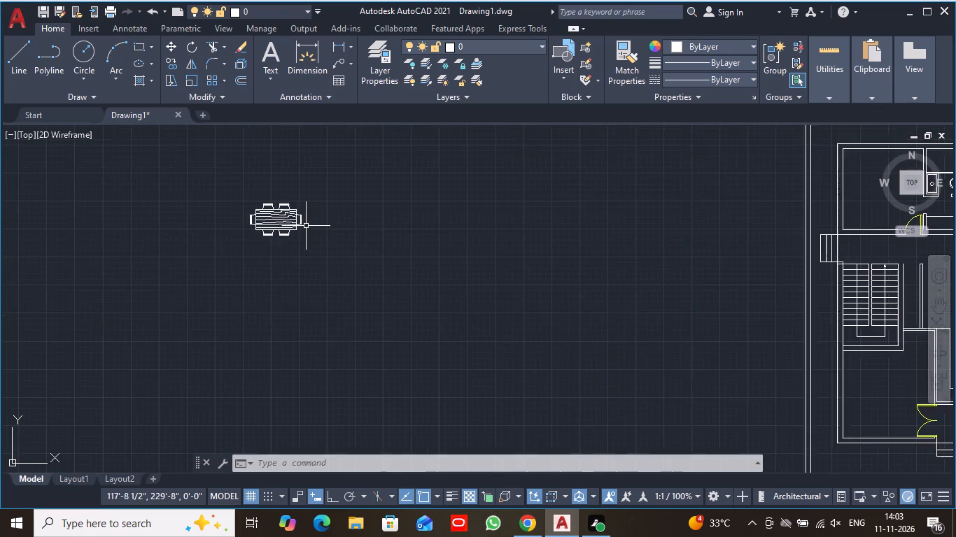
scroll(306, 226, up, 1)
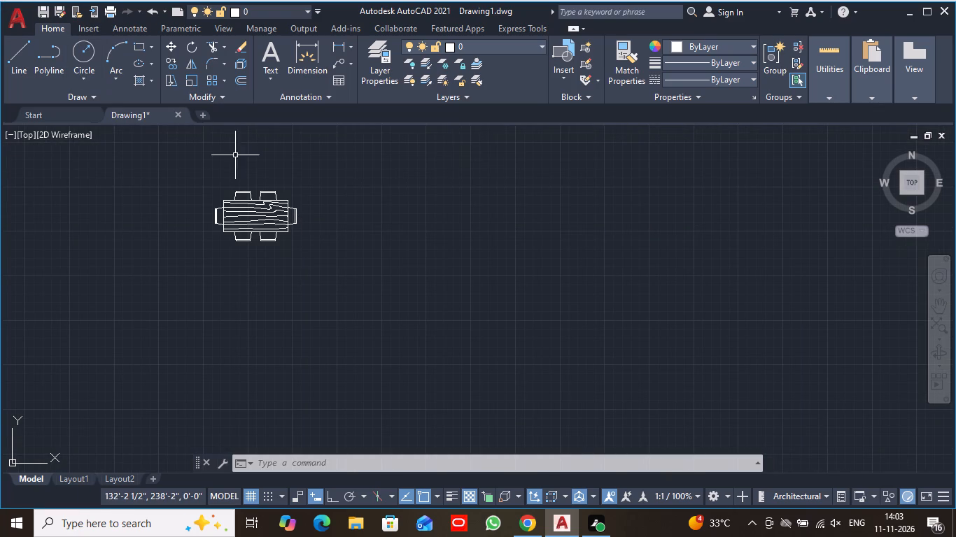
click(194, 178)
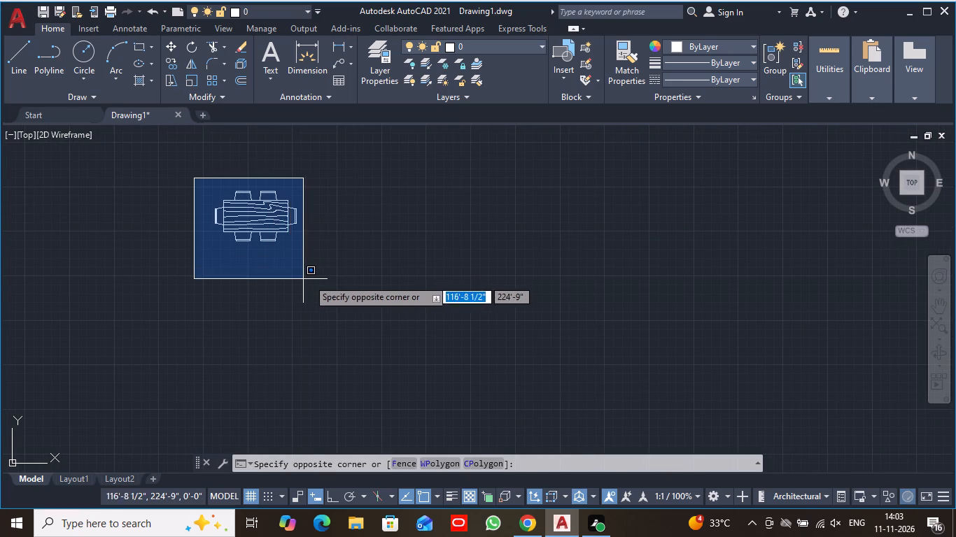
click(315, 279)
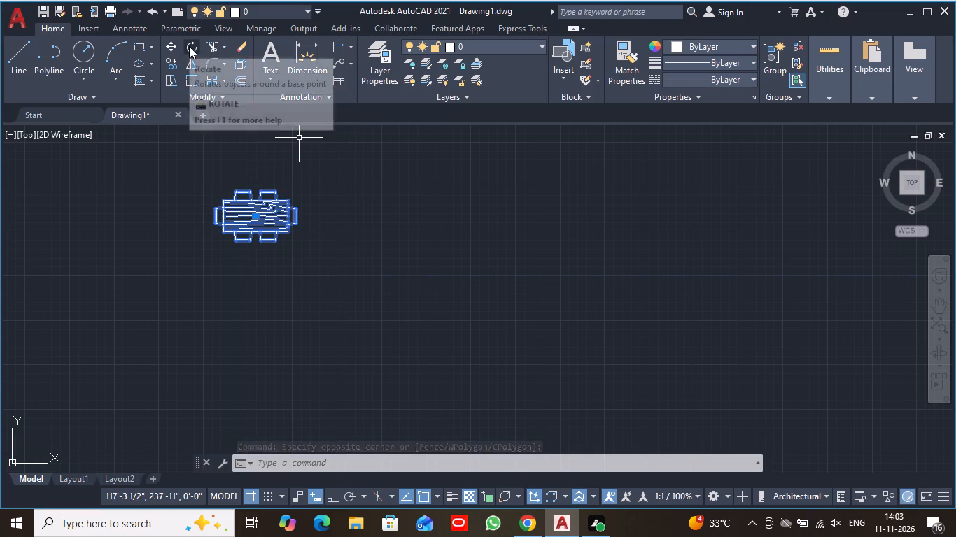
click(189, 46)
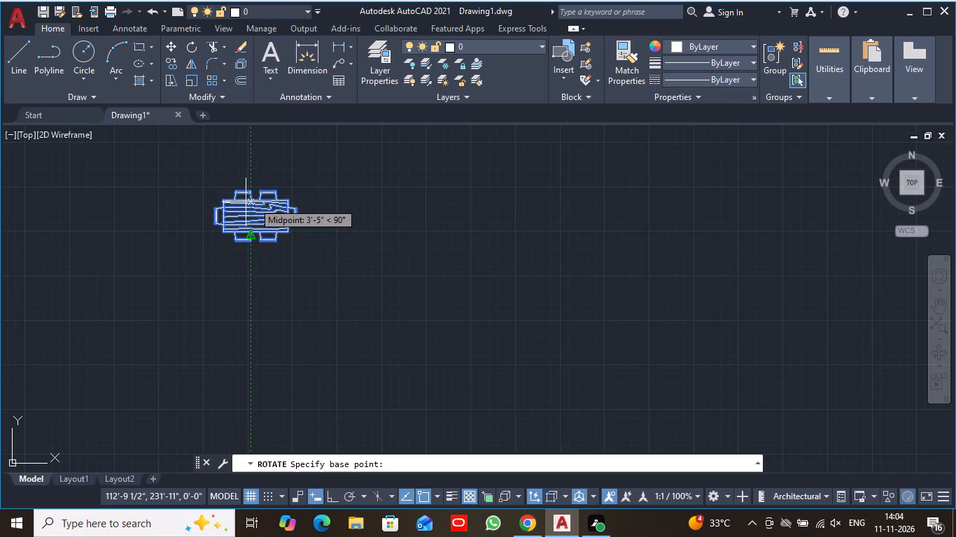
click(250, 203)
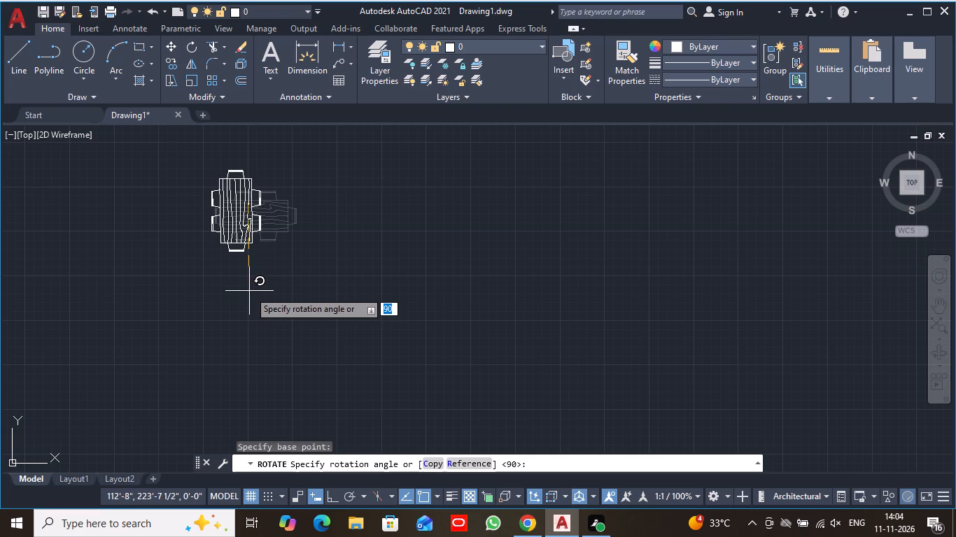
click(249, 291)
scroll(342, 216, down, 2)
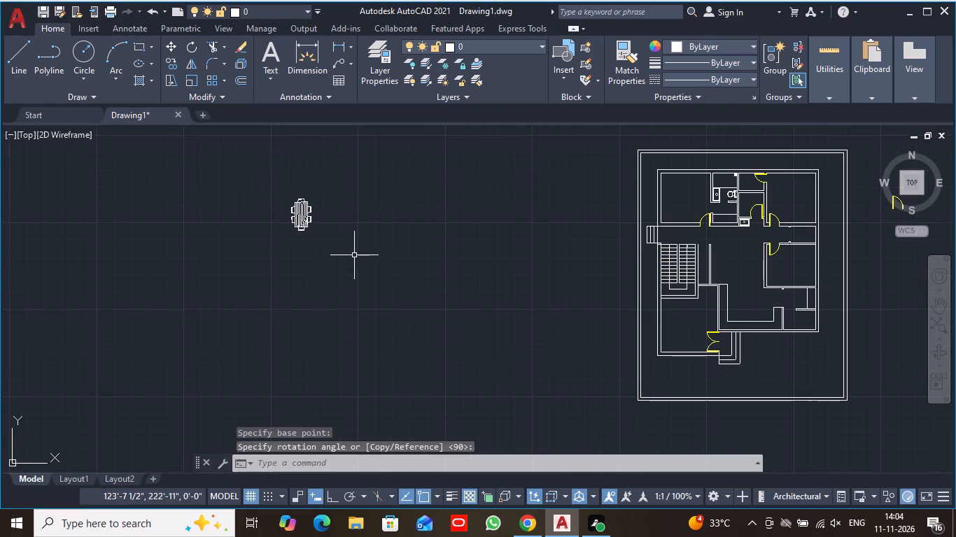
Move the dining set block from its top edge into the central hall of the floor plan, just east of the staircase wall.
click(171, 48)
click(267, 181)
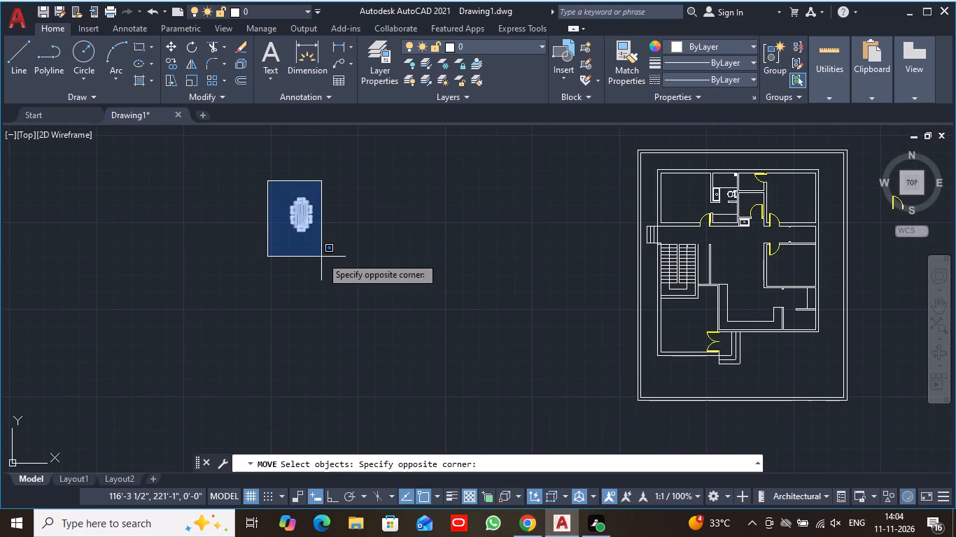
click(335, 260)
key(space)
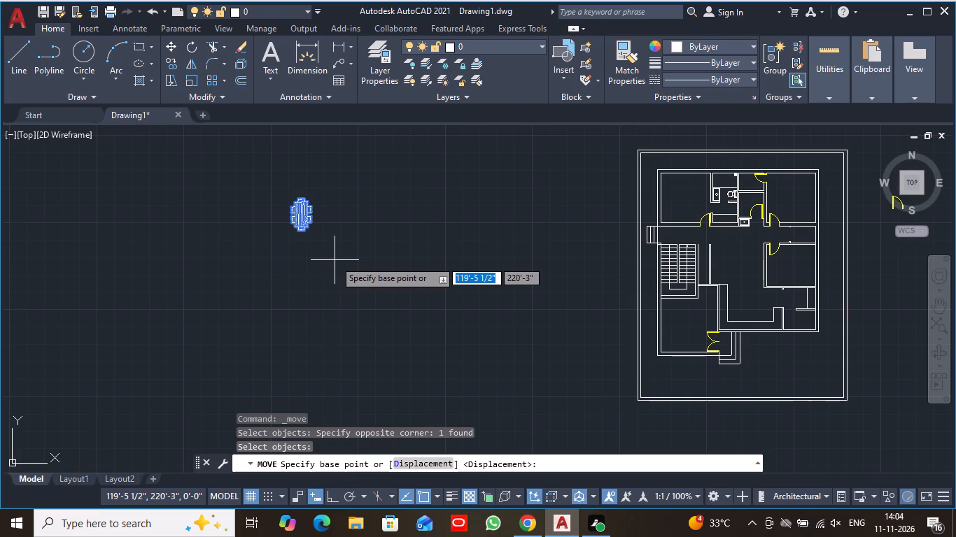
click(301, 195)
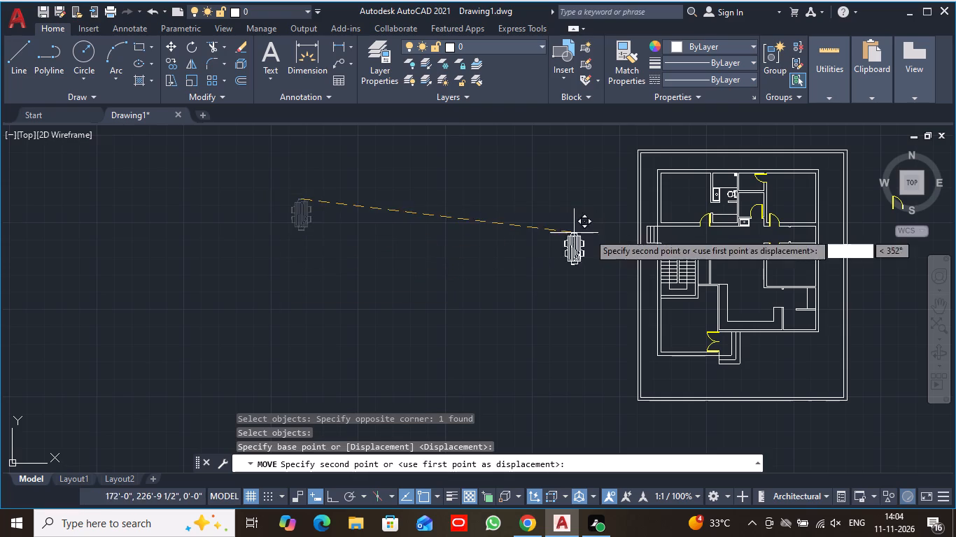
middle_drag(691, 262, 433, 275)
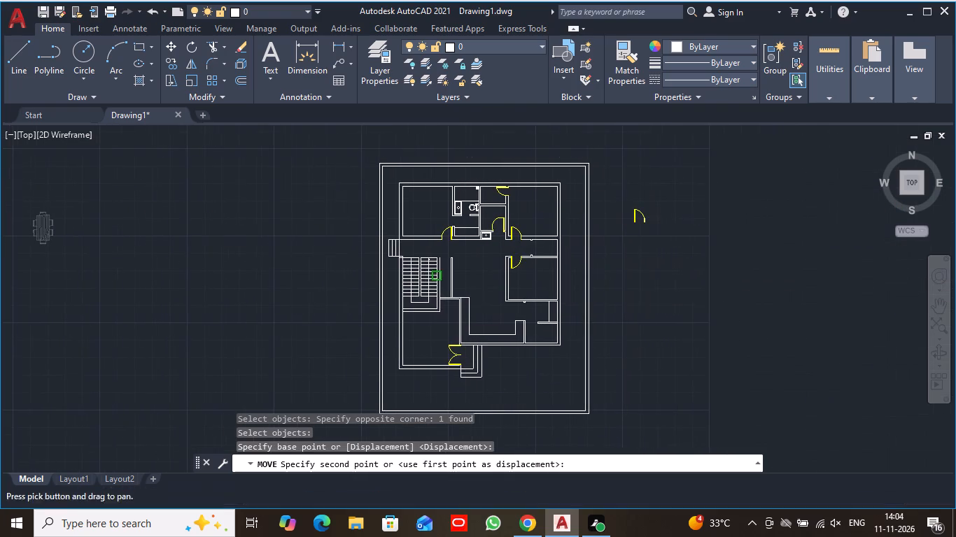
scroll(475, 263, up, 2)
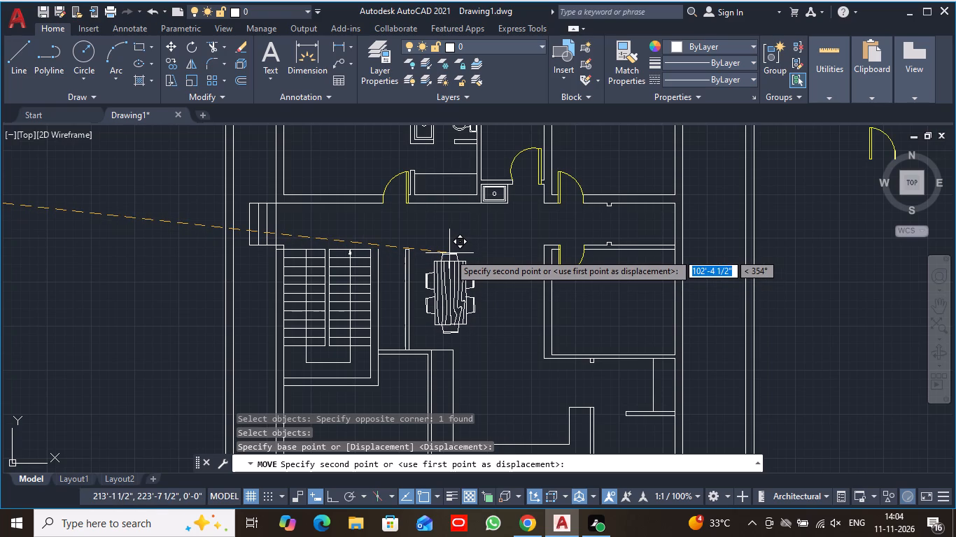
click(449, 253)
scroll(512, 260, down, 3)
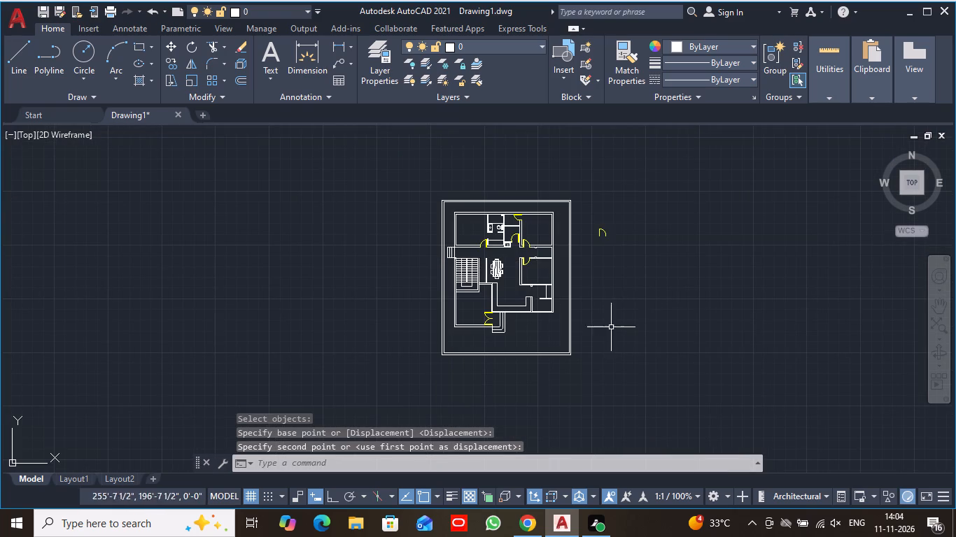
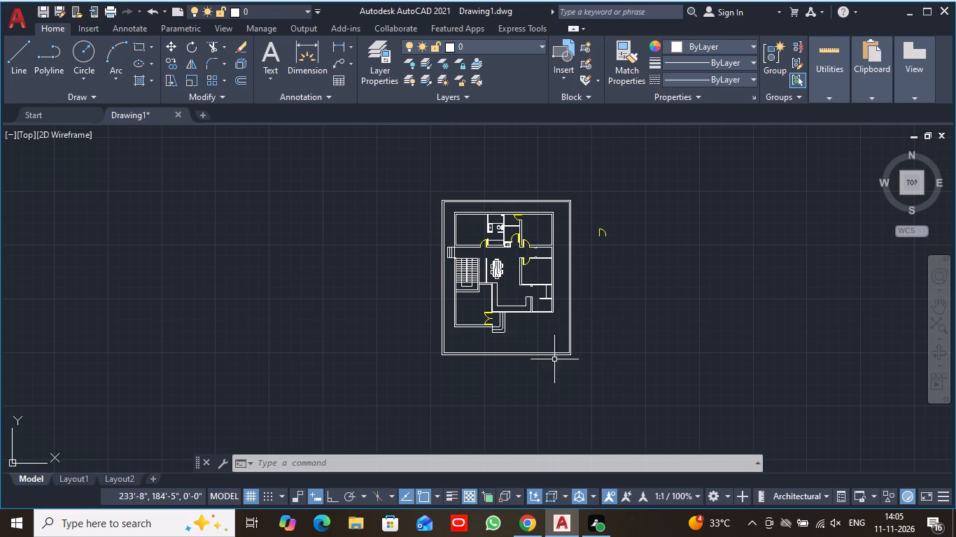
Delete the stray door symbol lying outside the plot boundary east of the floor plan.
scroll(600, 232, up, 5)
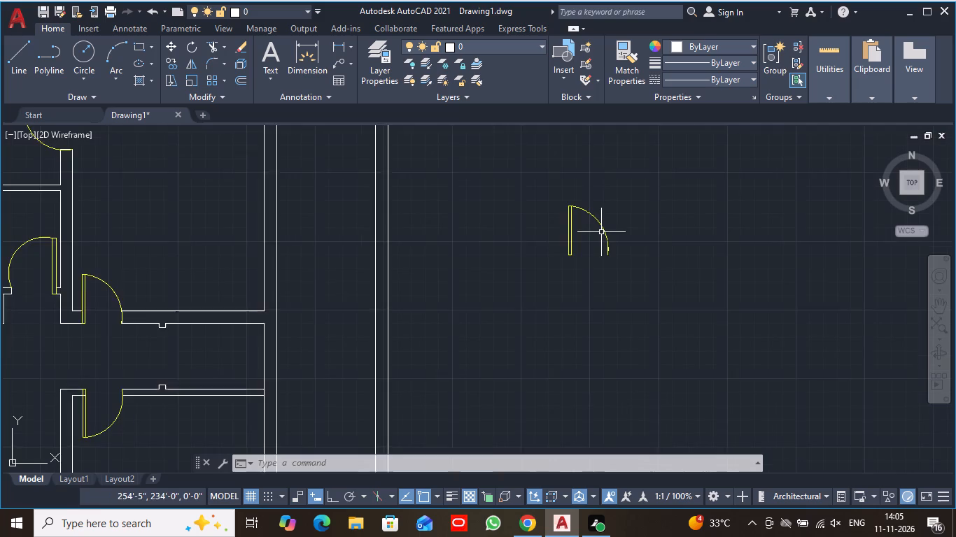
click(516, 157)
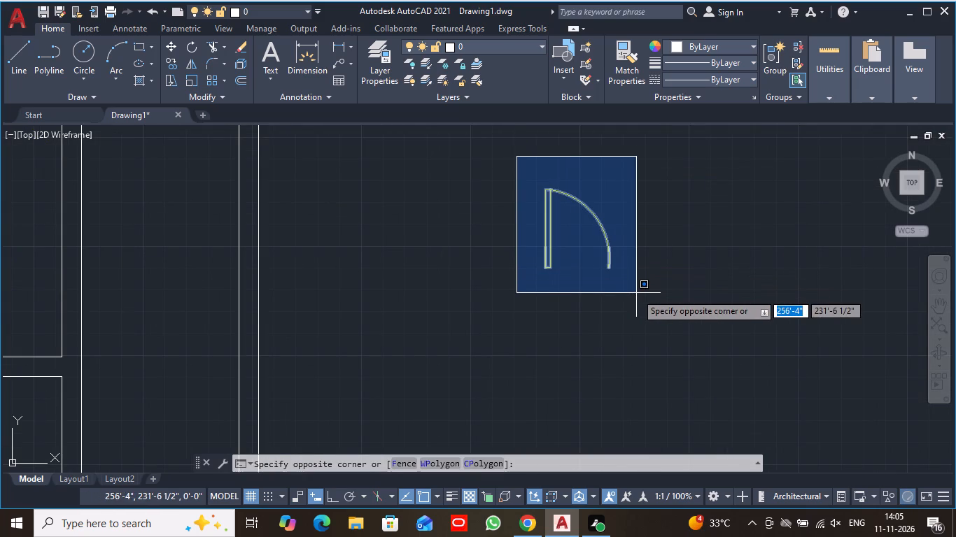
click(636, 293)
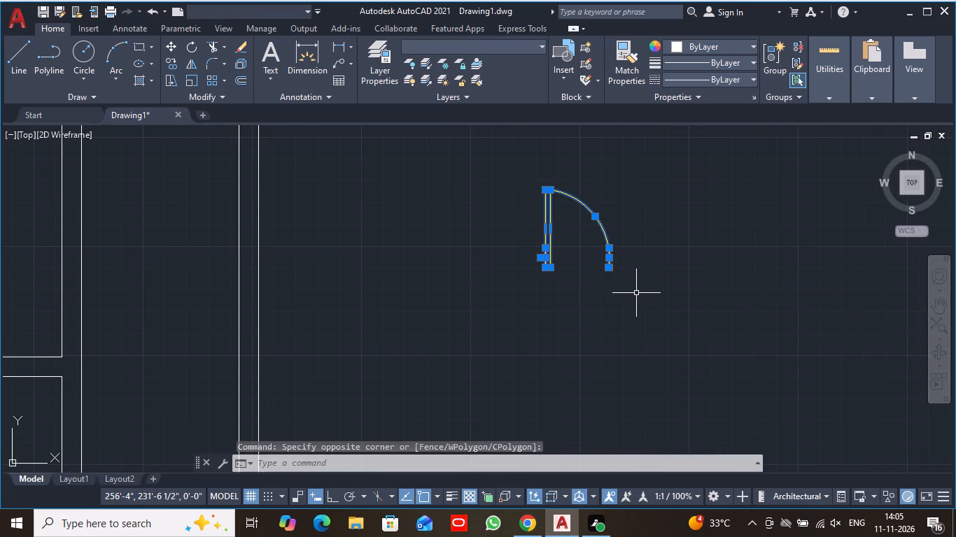
key(Delete)
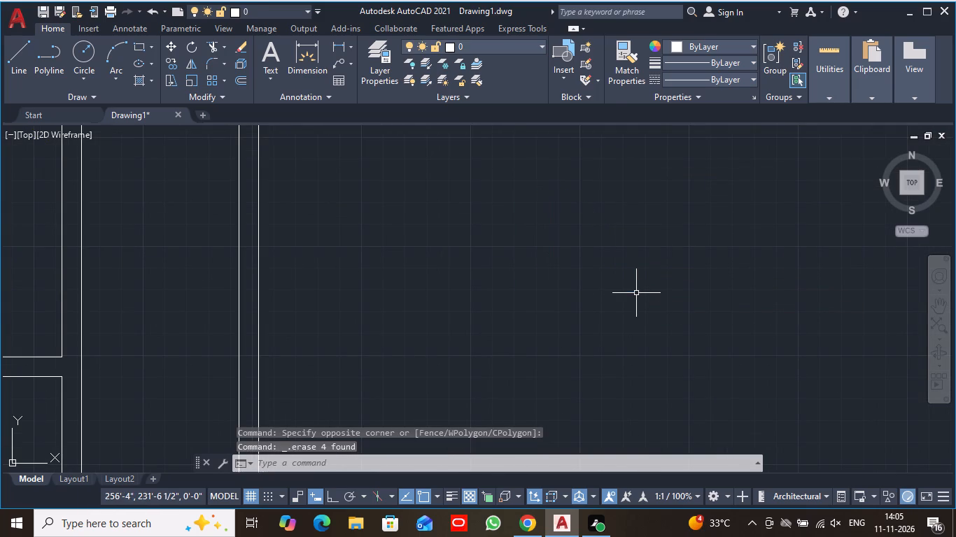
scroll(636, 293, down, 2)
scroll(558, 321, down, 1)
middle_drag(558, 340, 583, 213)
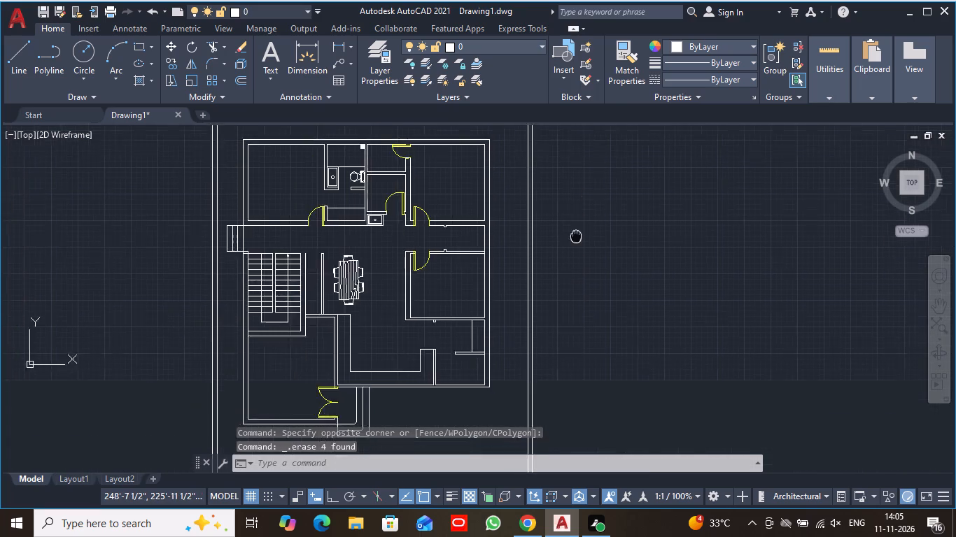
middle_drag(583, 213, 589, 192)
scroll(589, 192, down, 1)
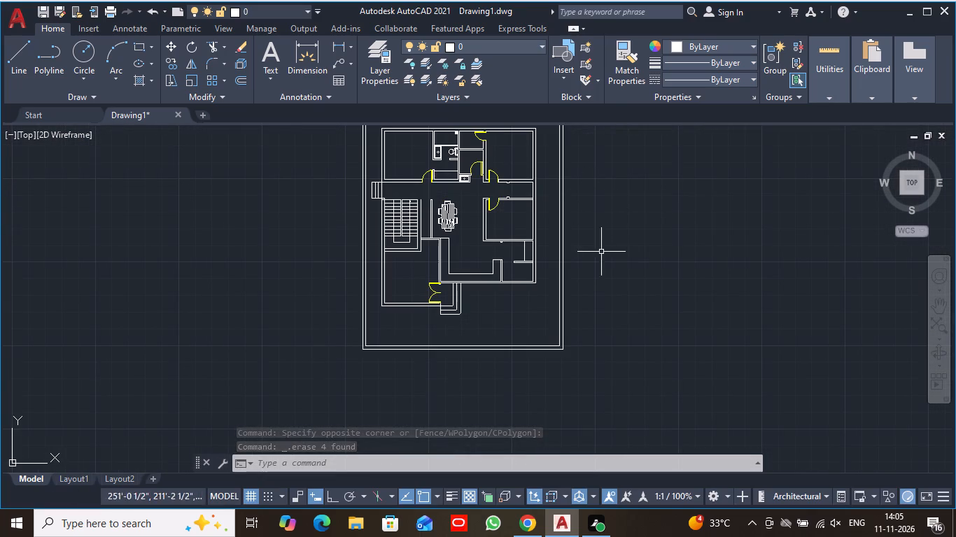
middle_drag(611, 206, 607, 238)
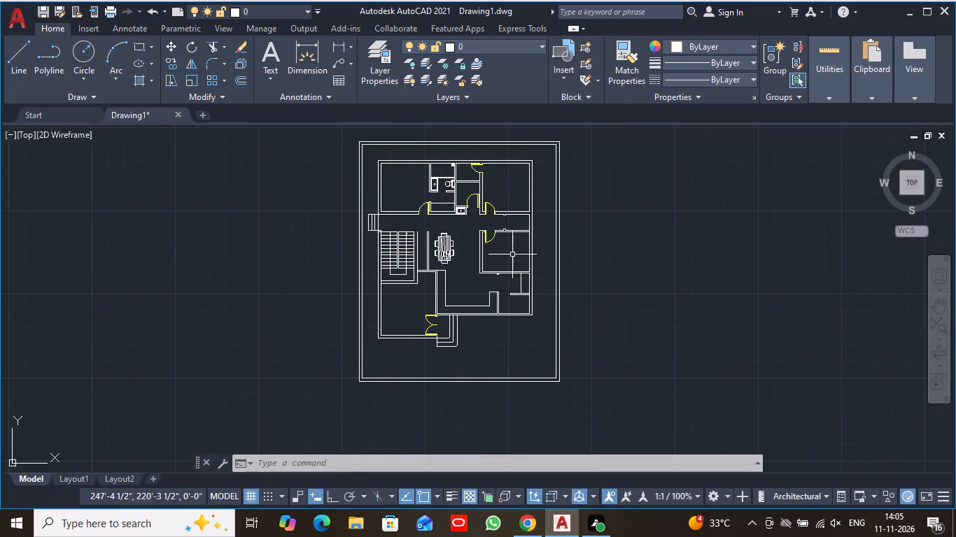
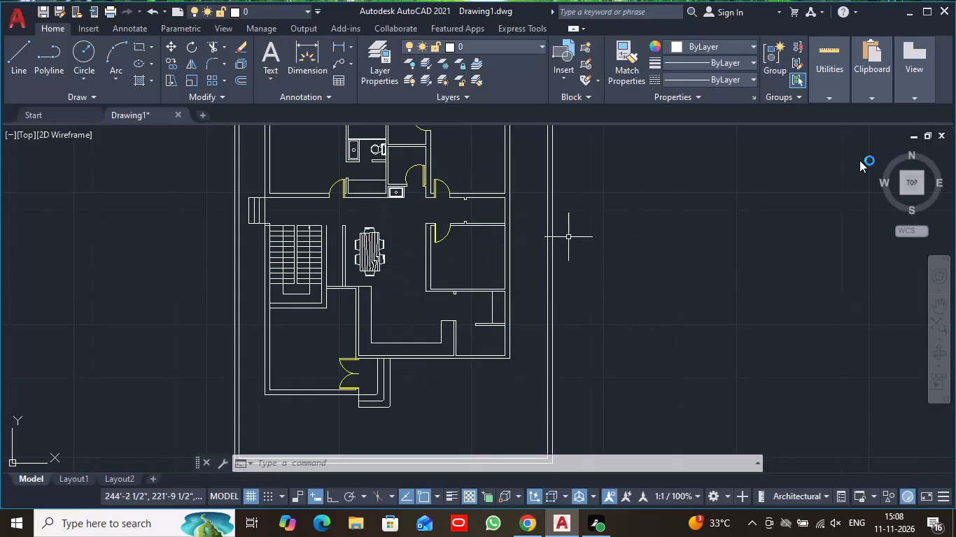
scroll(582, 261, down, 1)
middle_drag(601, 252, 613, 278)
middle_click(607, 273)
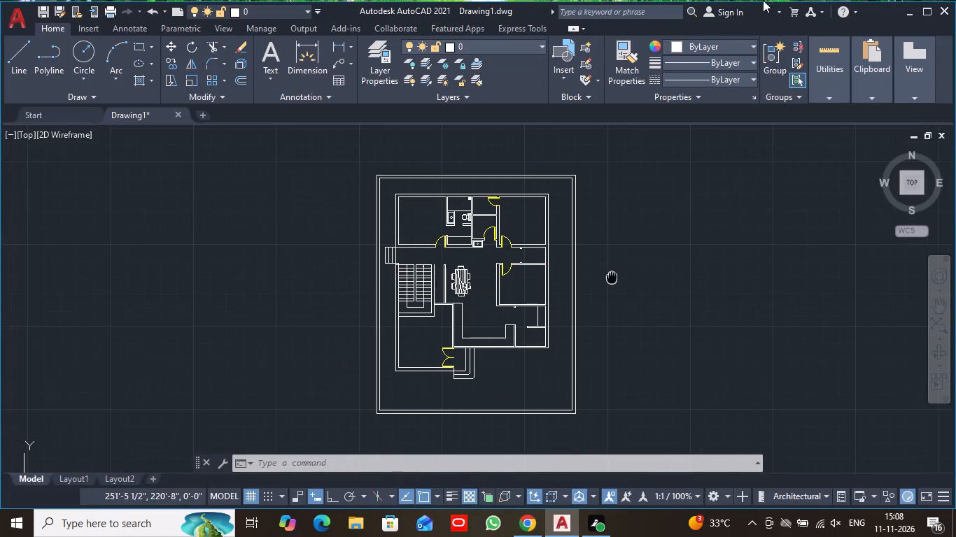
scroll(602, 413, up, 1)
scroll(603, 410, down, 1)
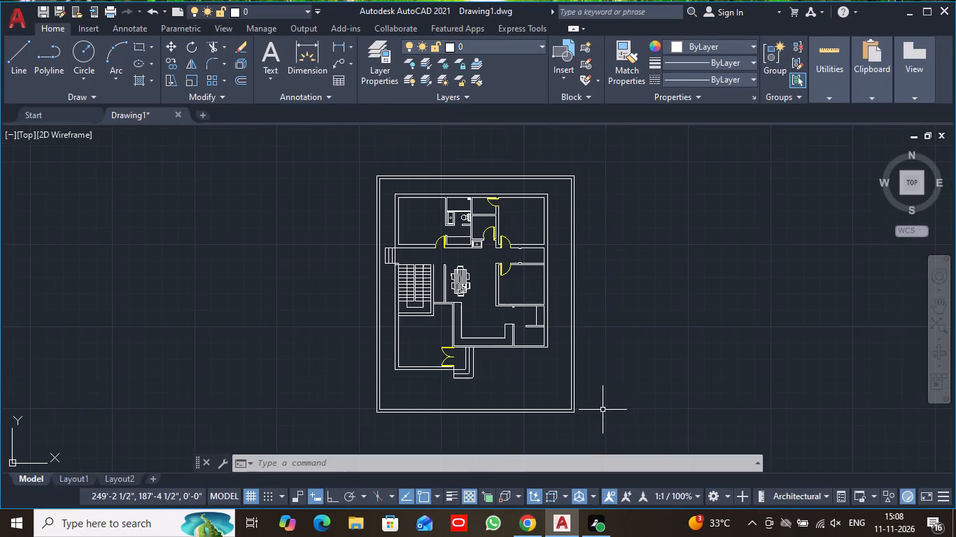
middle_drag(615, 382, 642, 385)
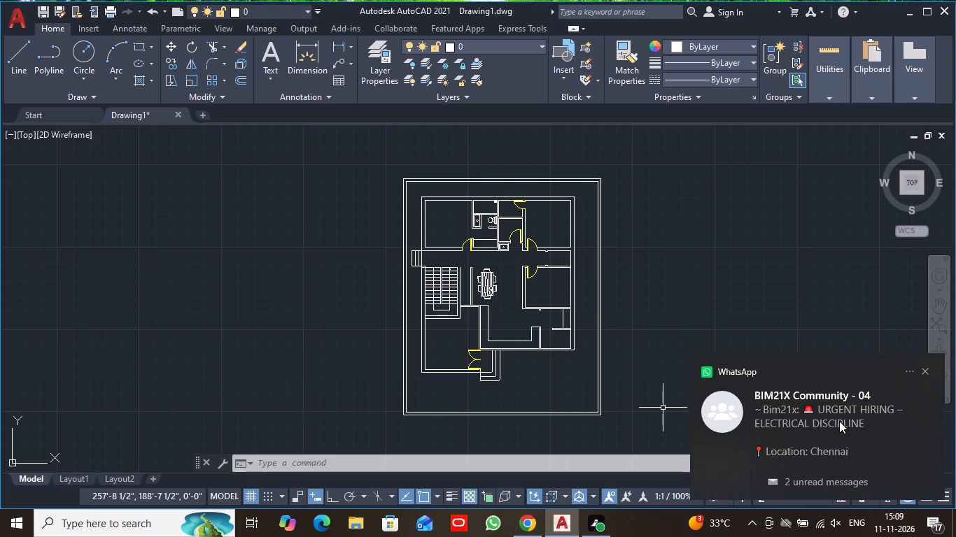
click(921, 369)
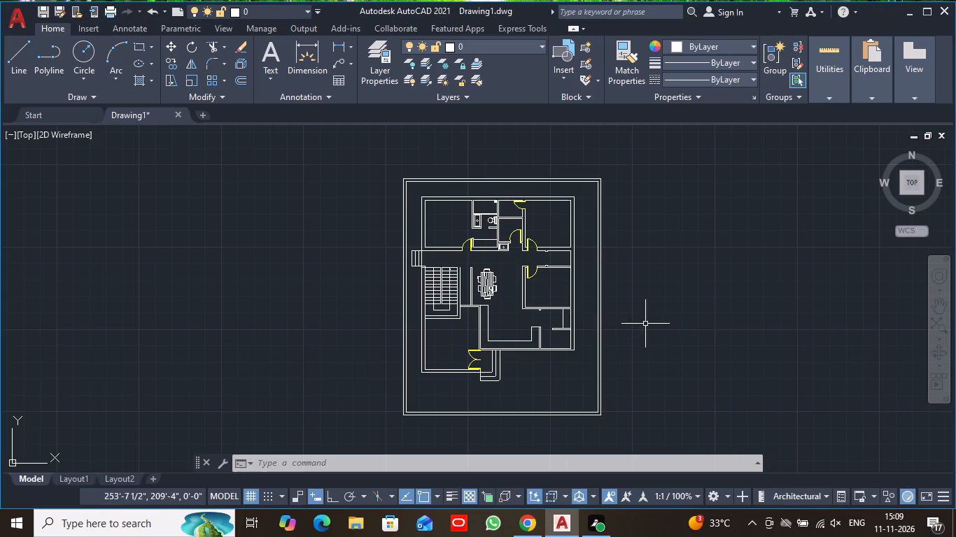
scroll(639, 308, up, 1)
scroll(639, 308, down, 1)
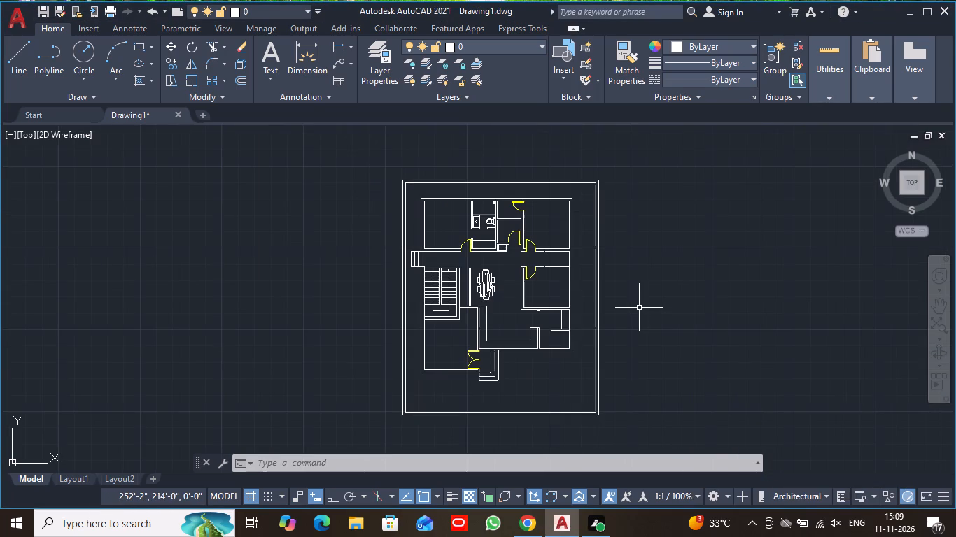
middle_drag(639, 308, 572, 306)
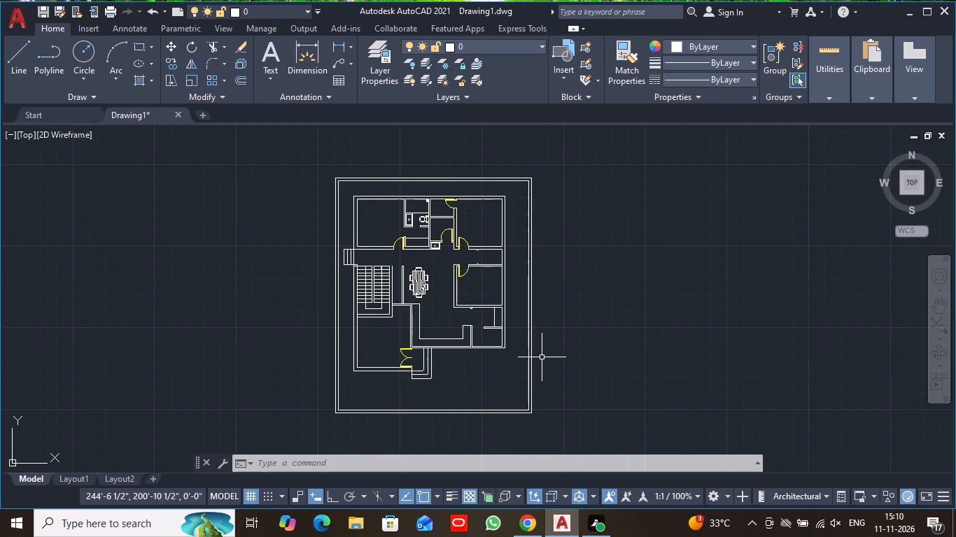
Examine the dining set and the surrounding central hall, staircase and kitchen areas of the floor plan.
scroll(484, 360, up, 2)
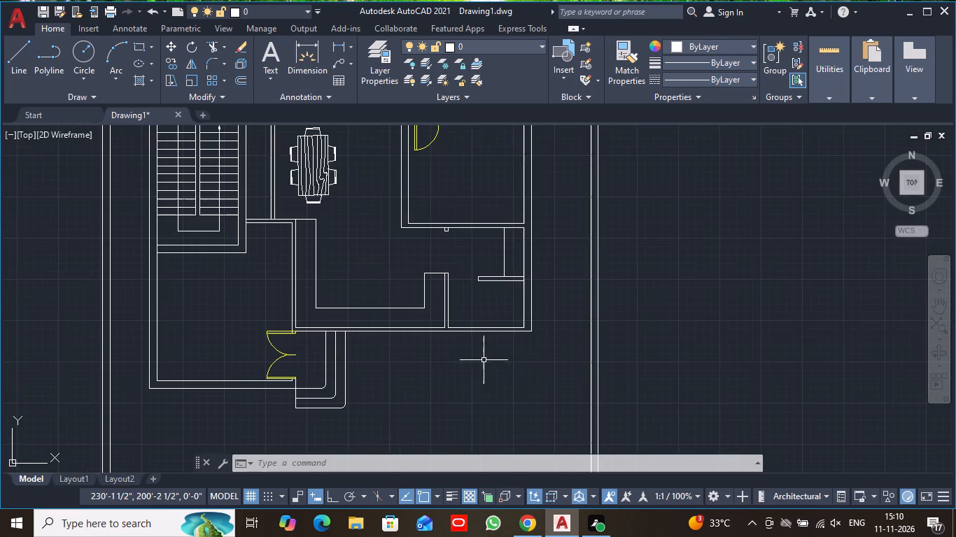
middle_drag(378, 203, 440, 352)
scroll(416, 345, up, 2)
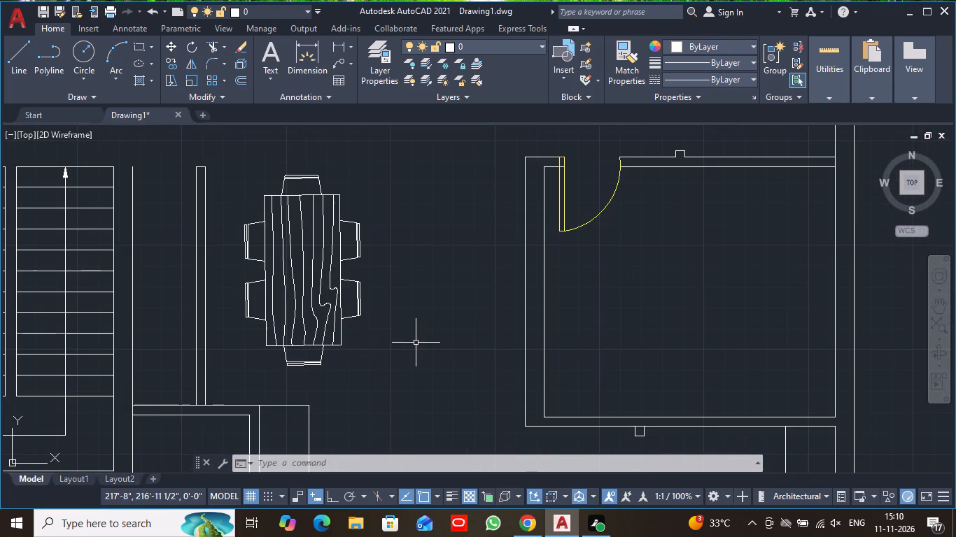
click(301, 259)
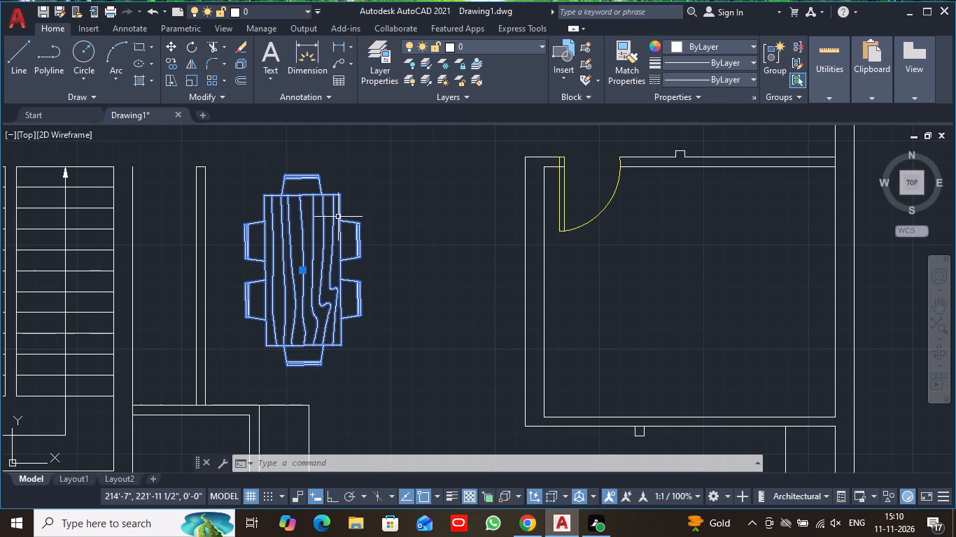
key(Escape)
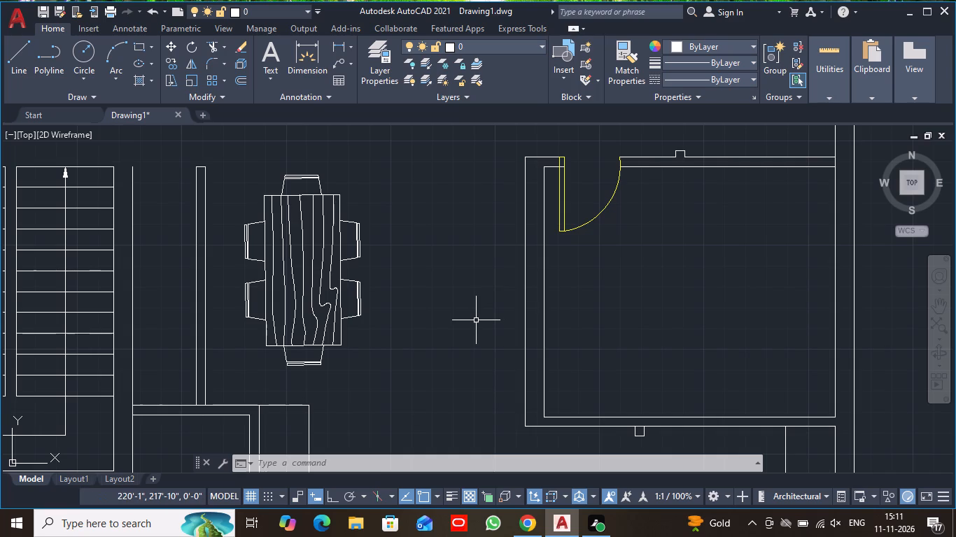
scroll(629, 284, down, 2)
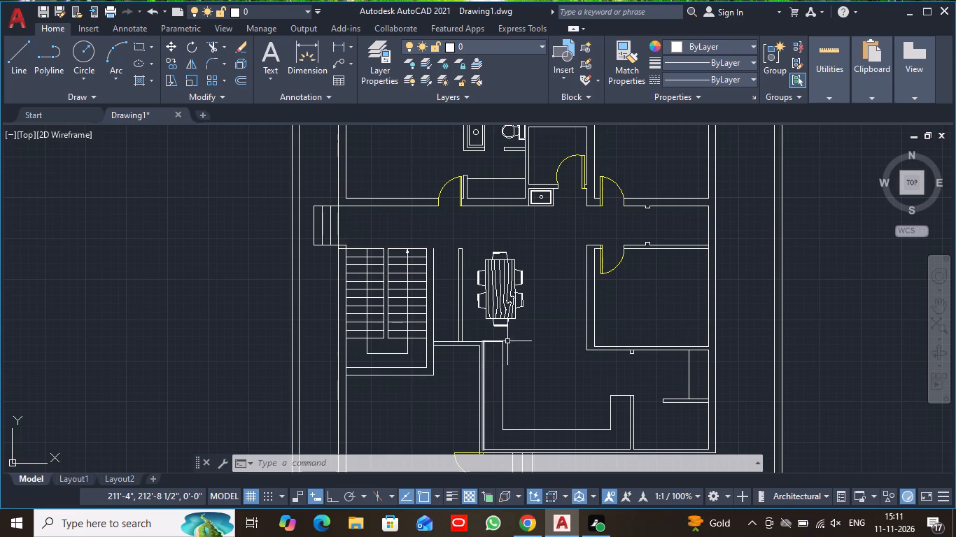
middle_drag(543, 332, 524, 267)
scroll(521, 220, up, 1)
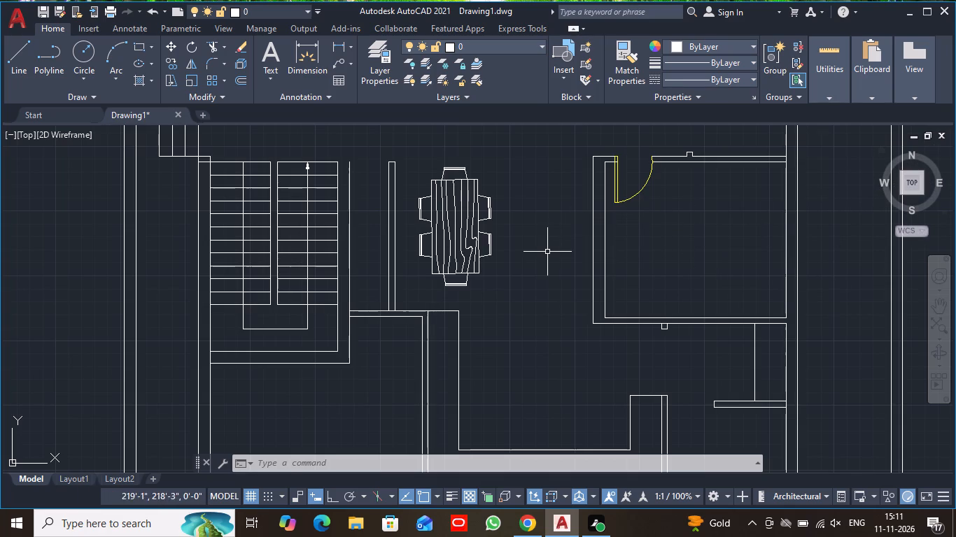
scroll(547, 252, down, 2)
middle_drag(543, 261, 458, 253)
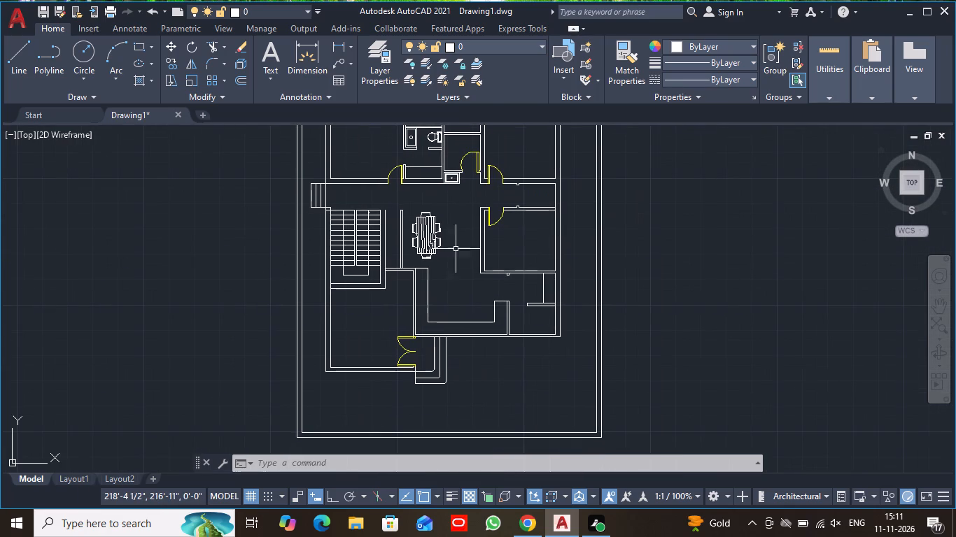
scroll(447, 273, up, 2)
scroll(456, 278, down, 1)
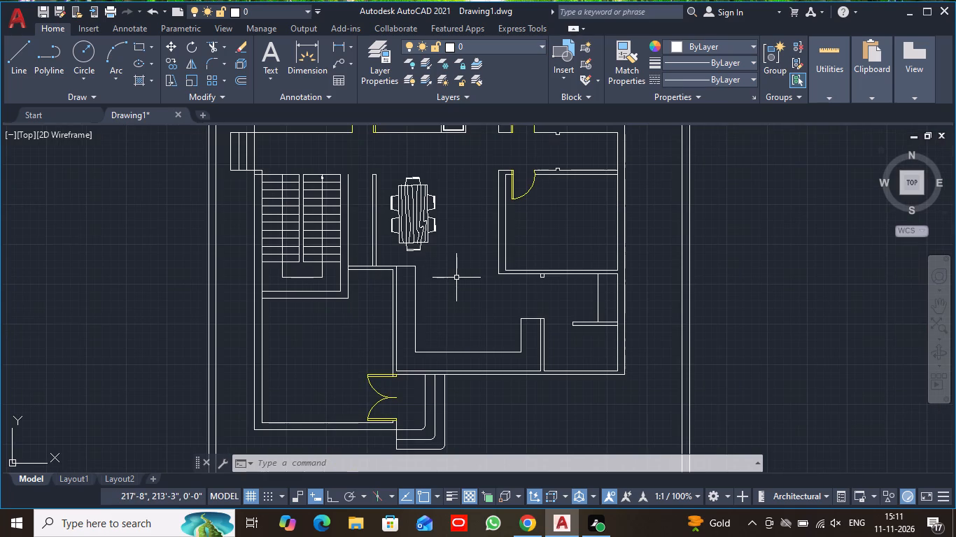
scroll(563, 262, down, 1)
middle_drag(693, 250, 670, 269)
scroll(670, 269, down, 1)
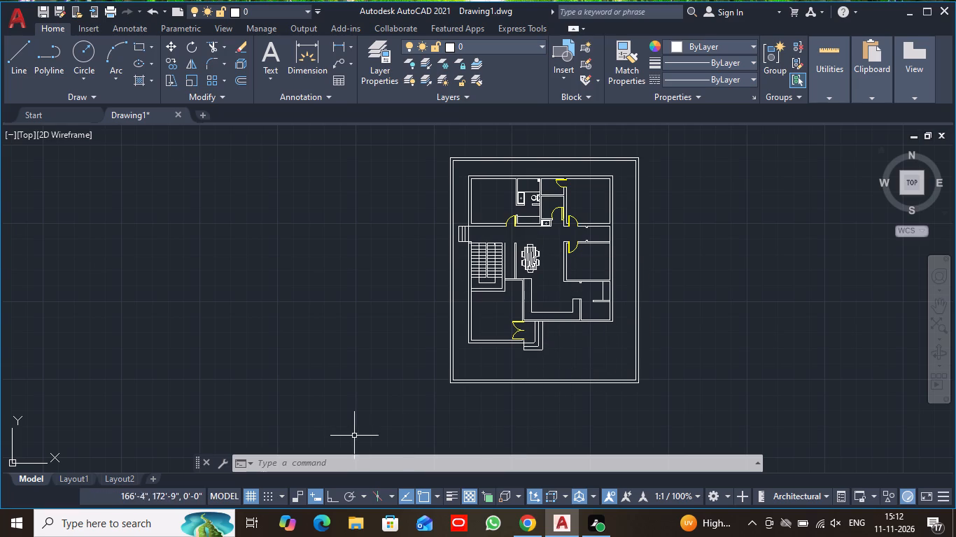
Open DesignCenter to access the Home - Space Planner furniture blocks.
click(351, 467)
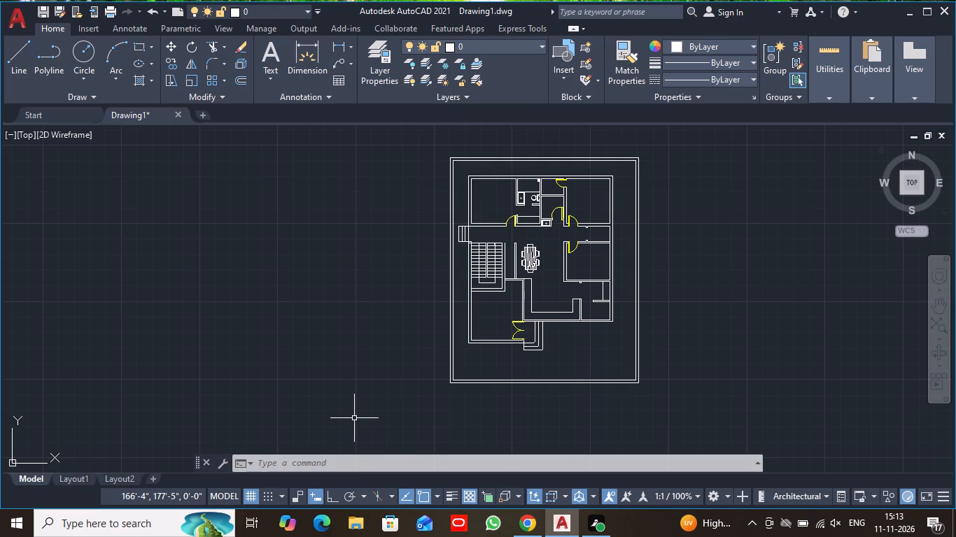
text(adc)
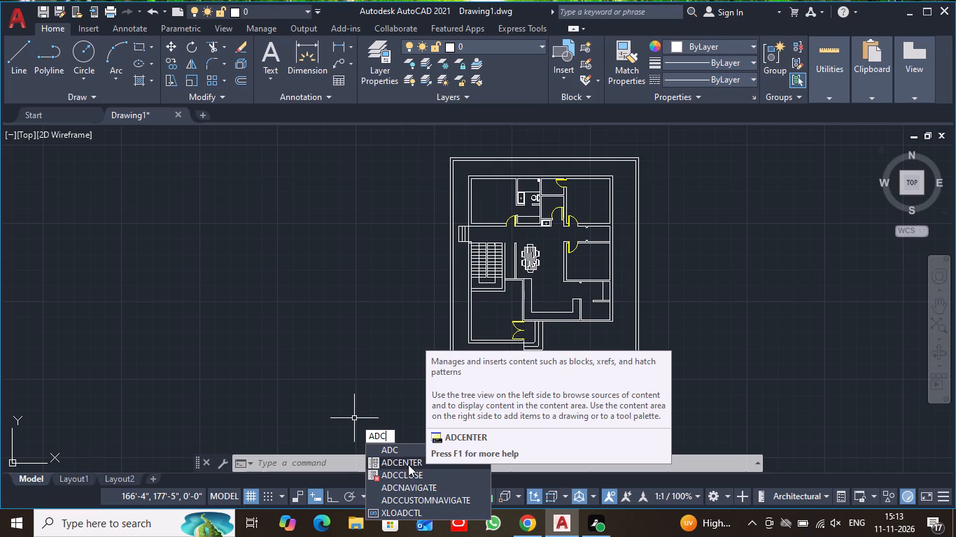
click(412, 450)
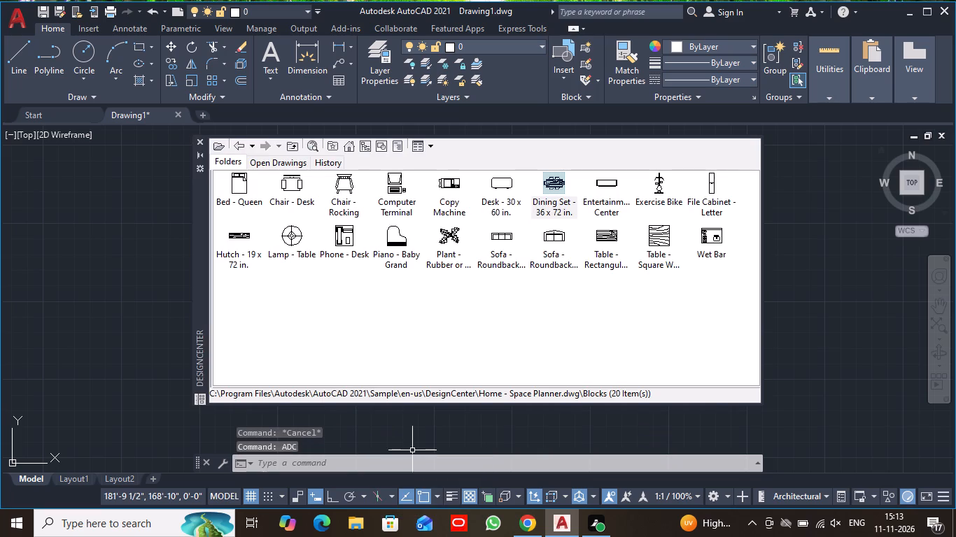
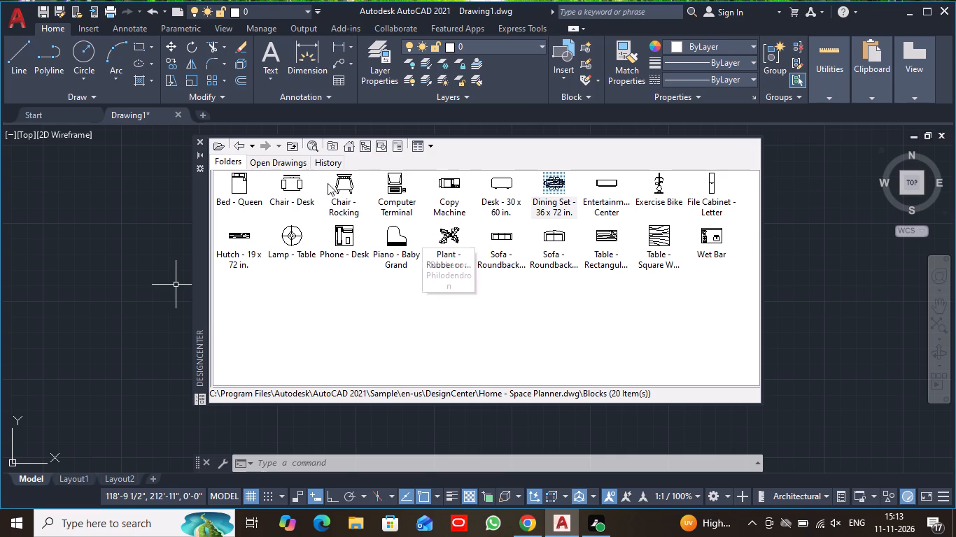
Look through the Home - Space Planner and Kitchens blocks in DesignCenter, previewing the Wet Bar block without inserting it.
click(235, 146)
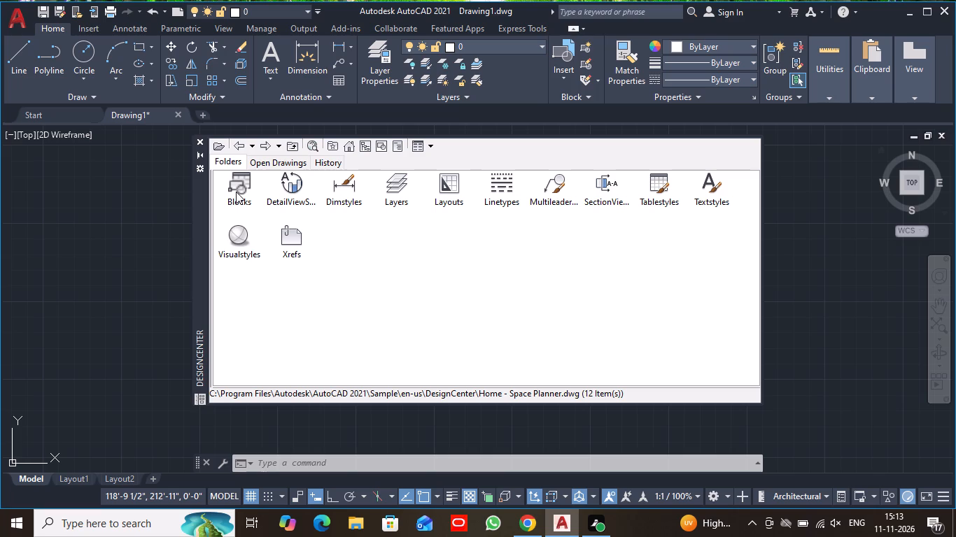
click(236, 192)
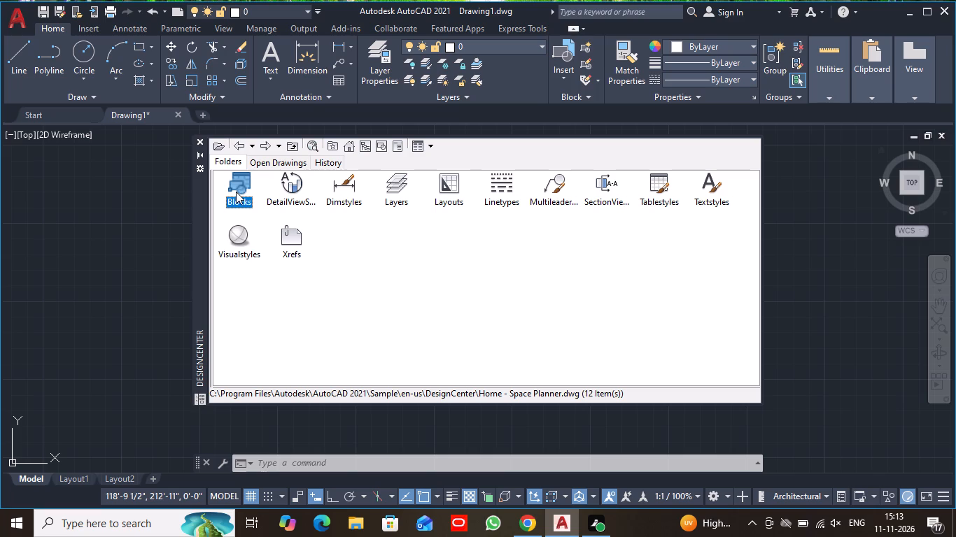
double_click(236, 192)
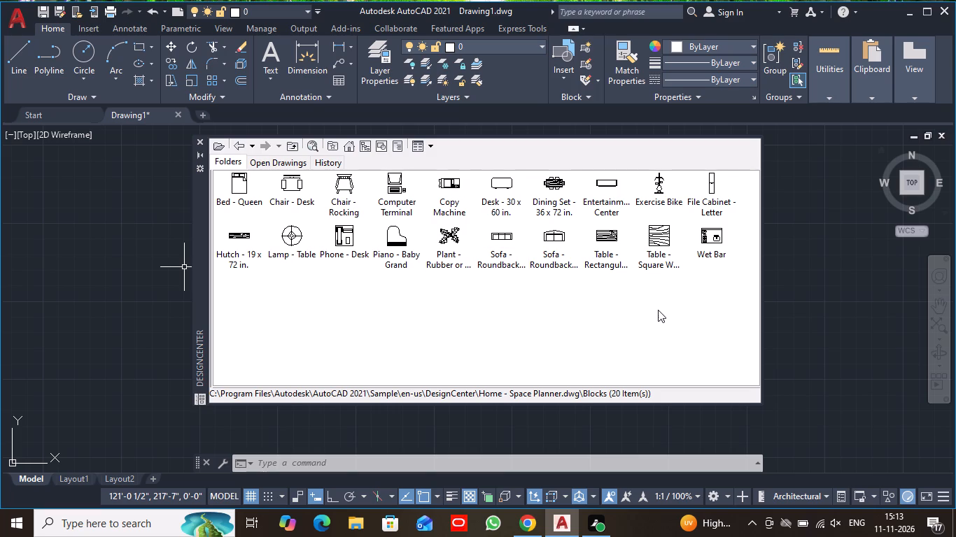
double_click(715, 243)
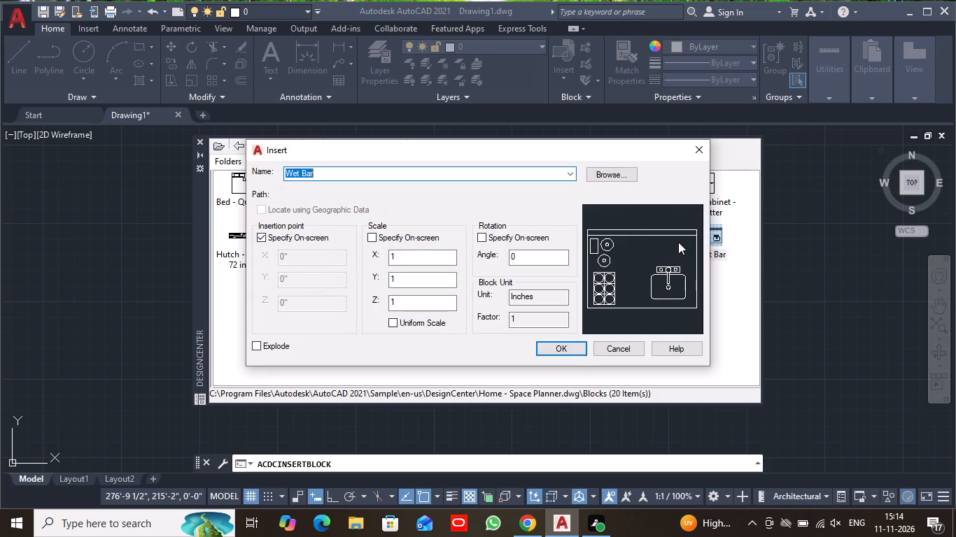
click(698, 150)
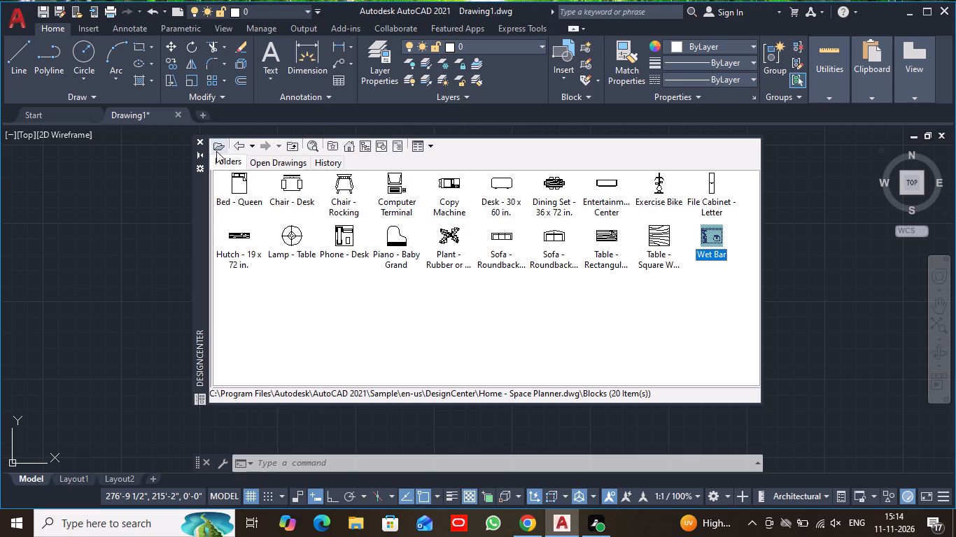
click(239, 147)
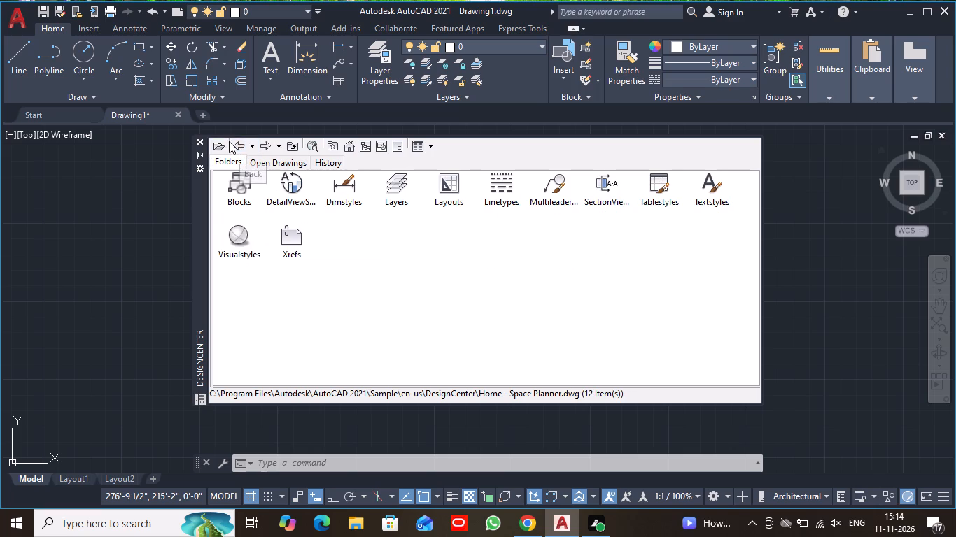
click(234, 145)
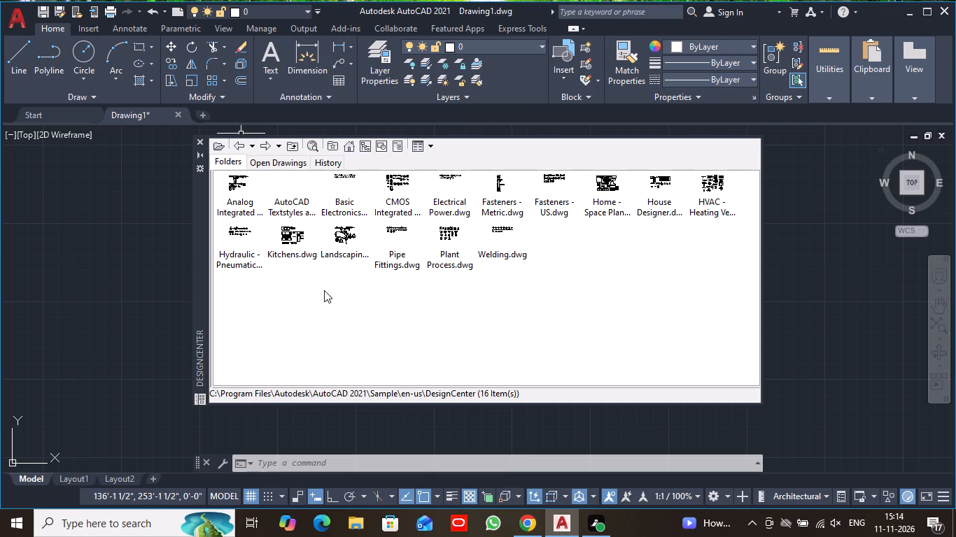
double_click(299, 240)
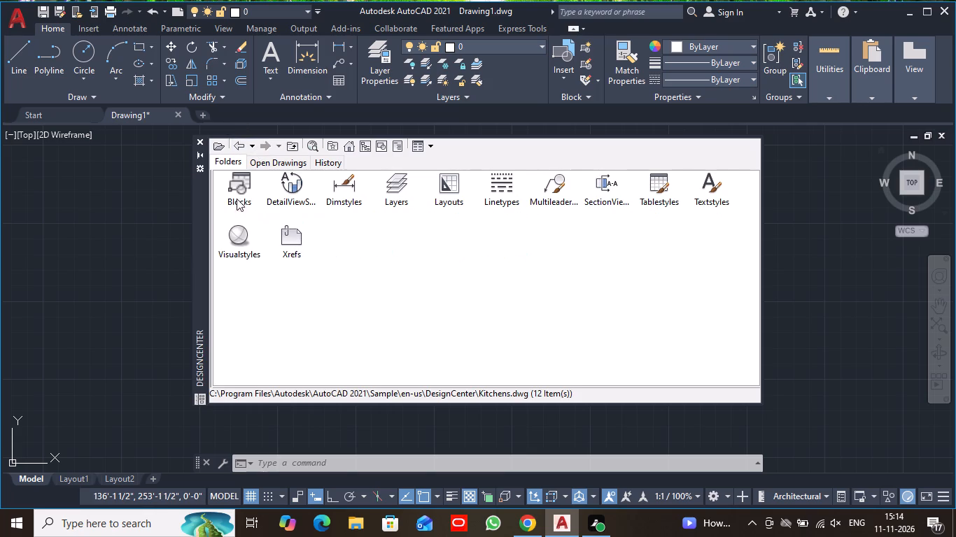
double_click(239, 196)
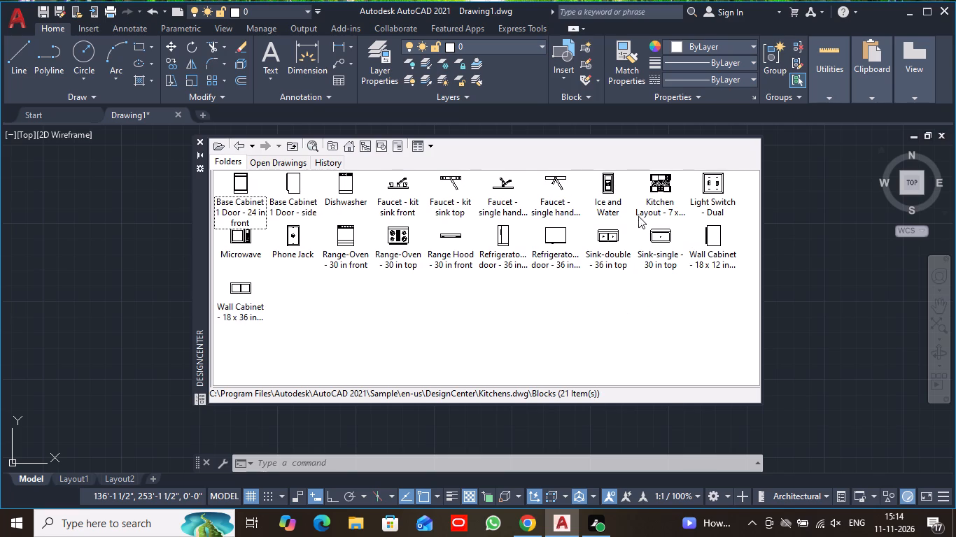
click(241, 145)
click(241, 145)
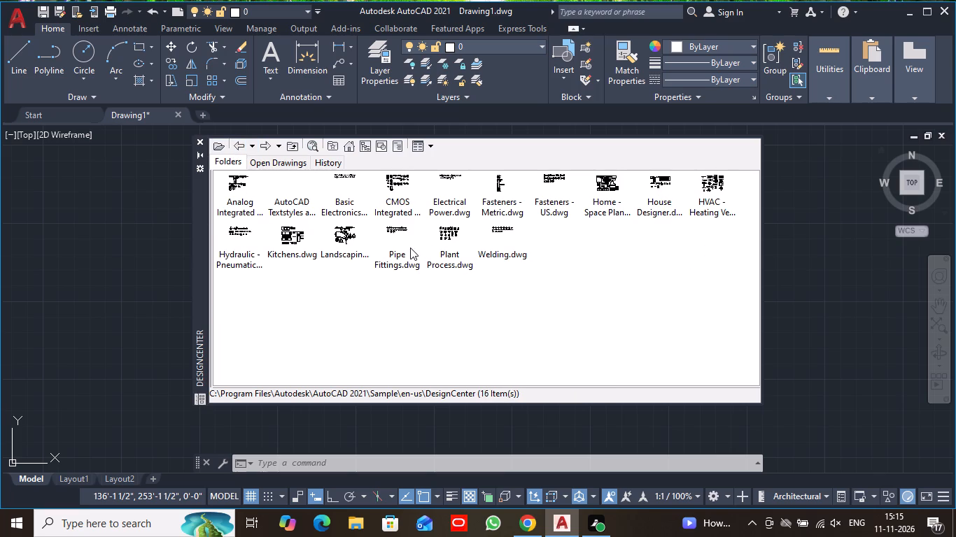
Look through the Pipe Fittings and HVAC - Heating Ventilation Air Conditioning block libraries in DesignCenter.
double_click(392, 233)
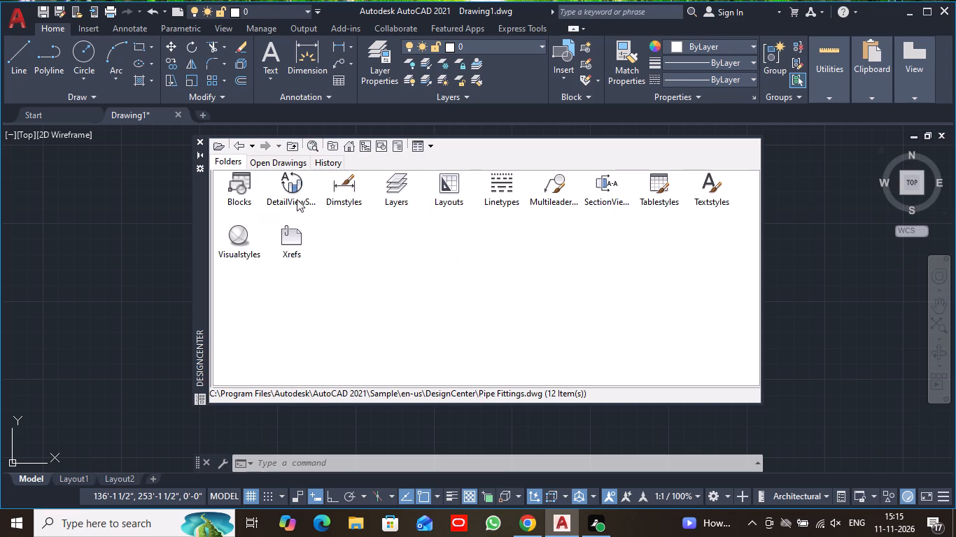
double_click(241, 188)
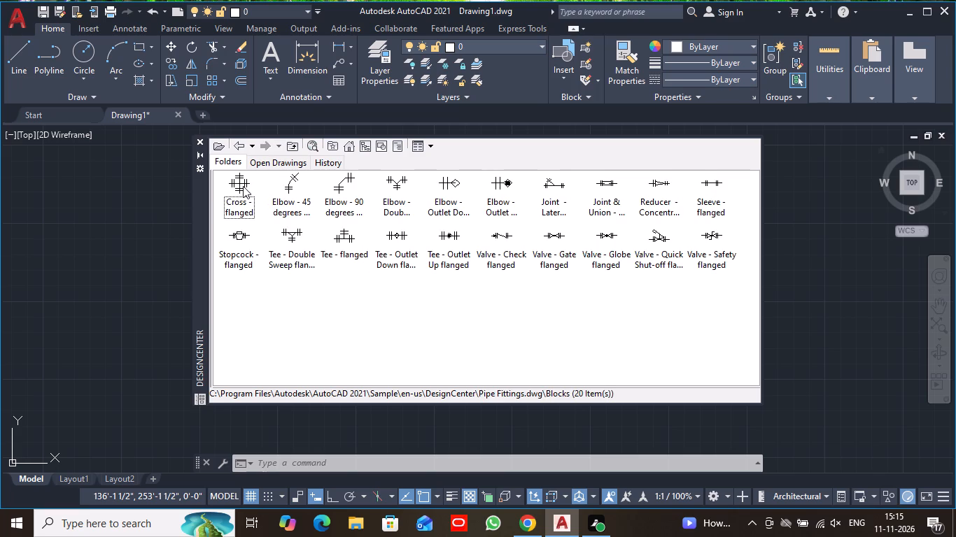
click(237, 146)
click(237, 146)
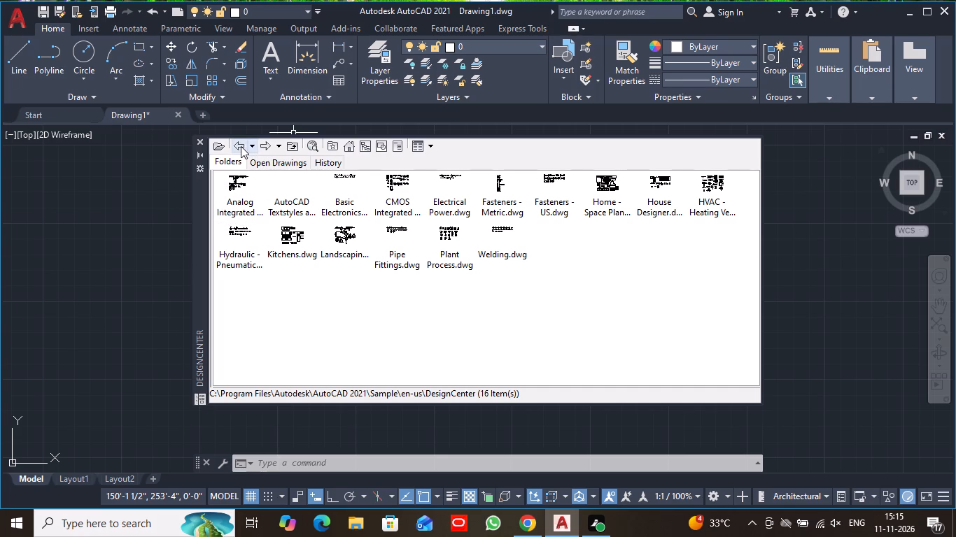
click(239, 146)
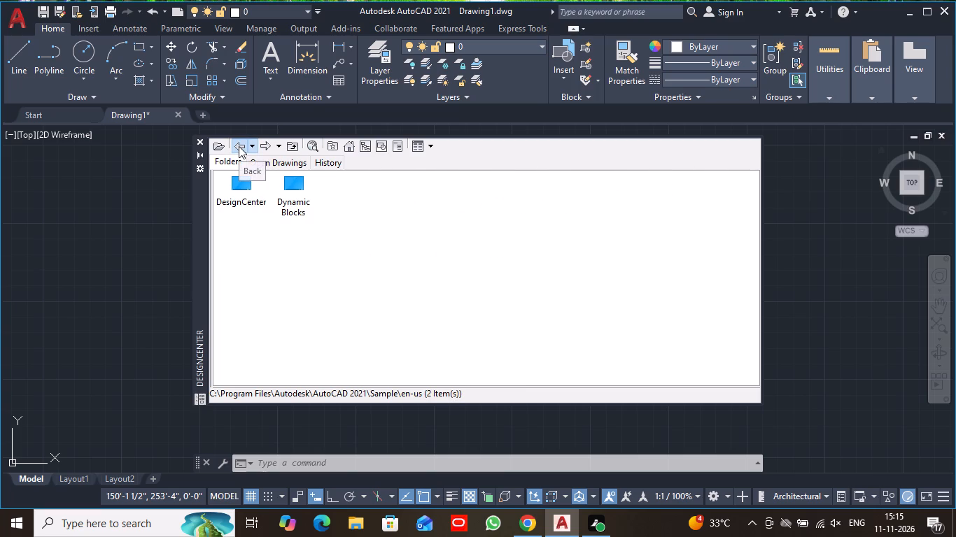
double_click(242, 184)
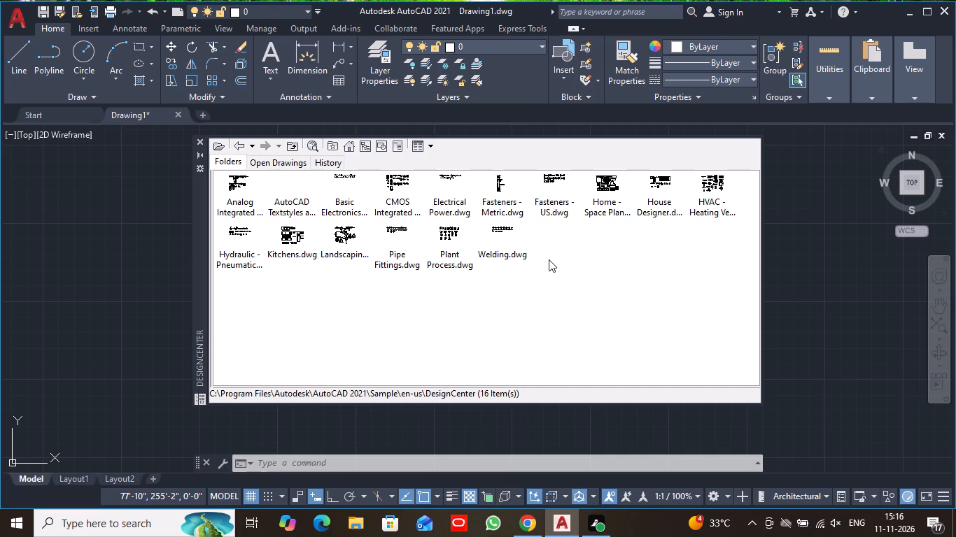
double_click(717, 187)
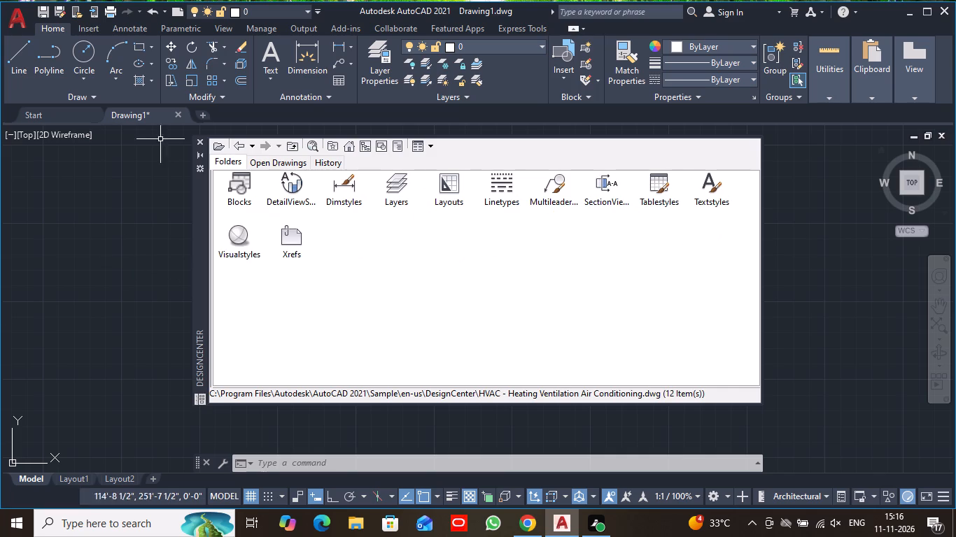
double_click(244, 183)
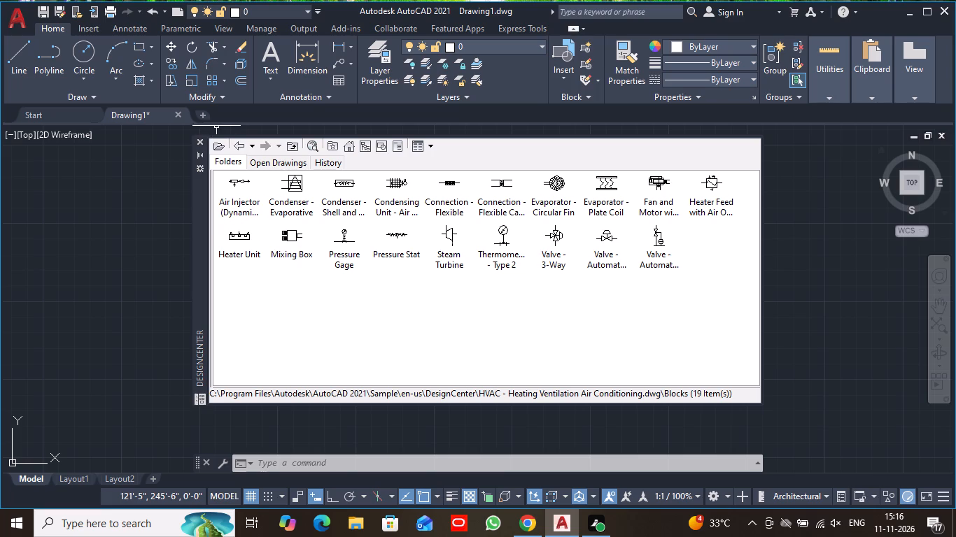
click(240, 145)
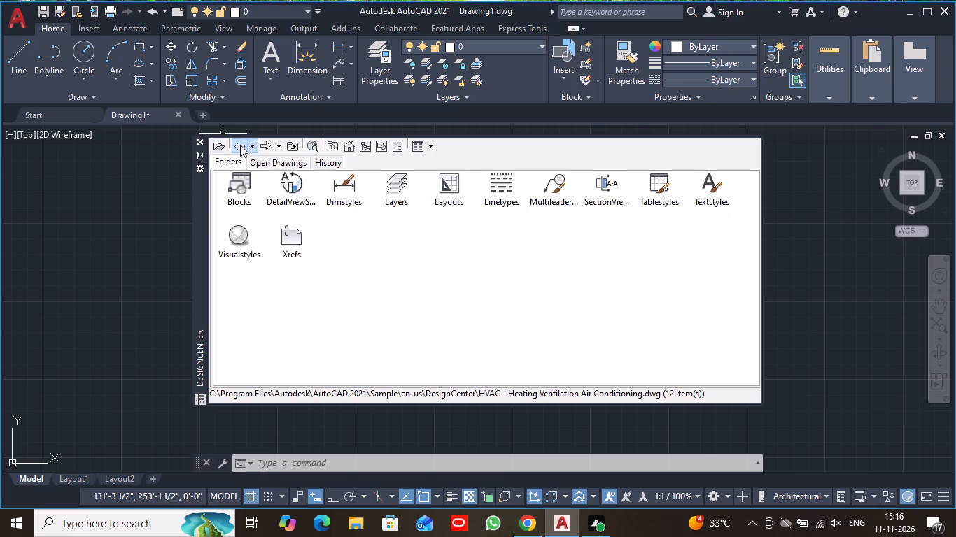
click(237, 144)
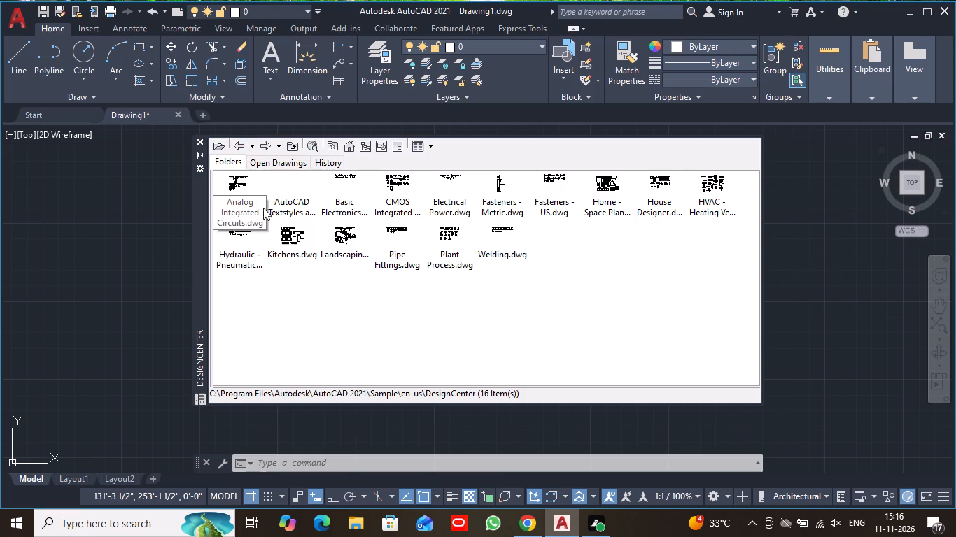
Place the Sink-single - 30 in top block from the Kitchens library in the empty area west of the floor plan, and close DesignCenter.
double_click(288, 242)
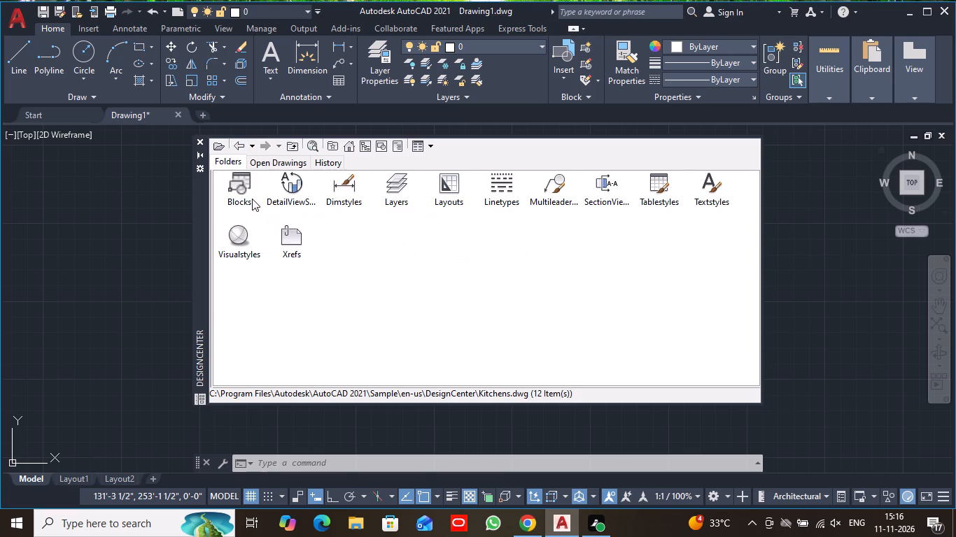
double_click(246, 191)
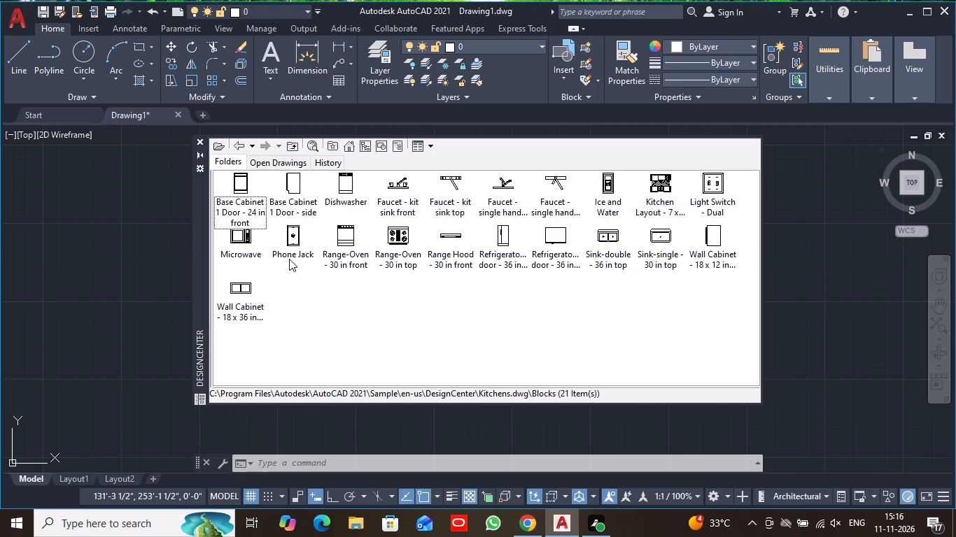
double_click(397, 200)
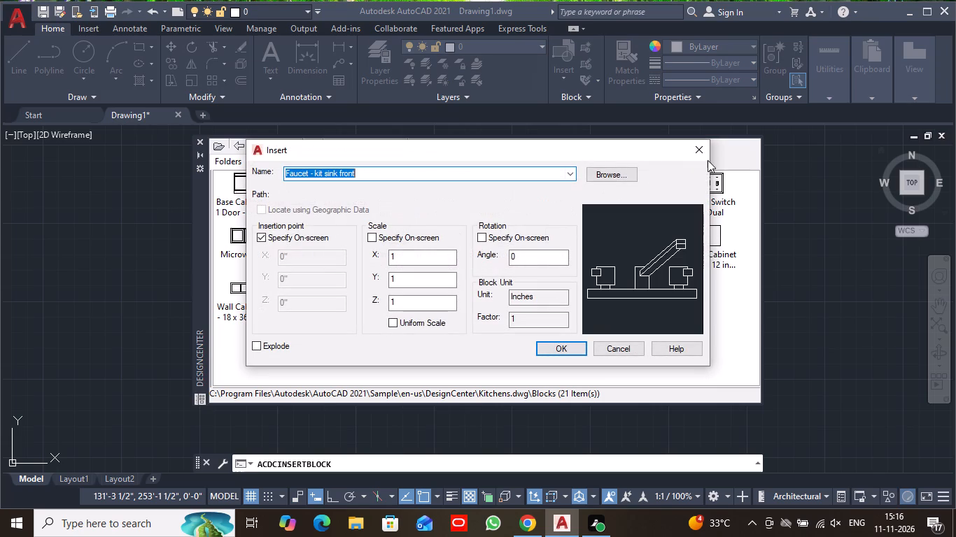
click(702, 150)
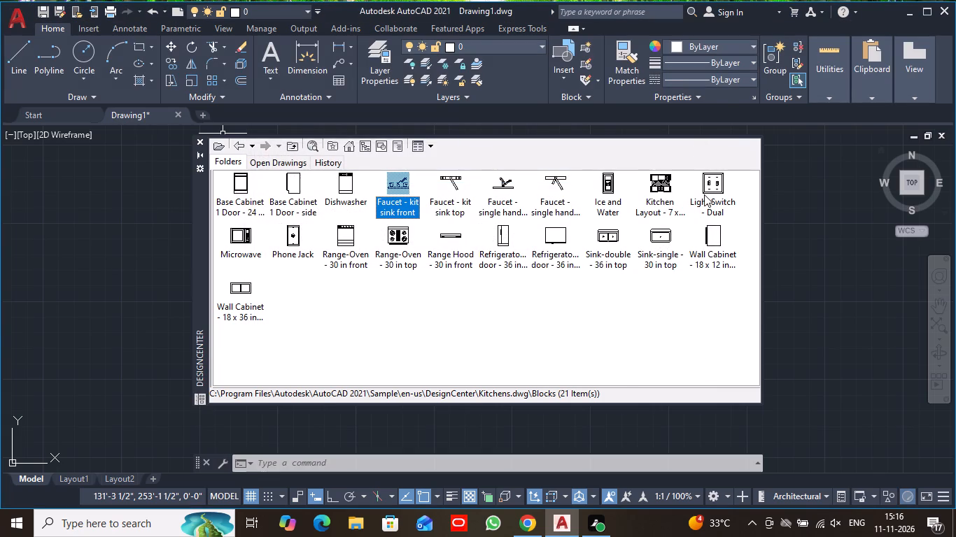
double_click(664, 246)
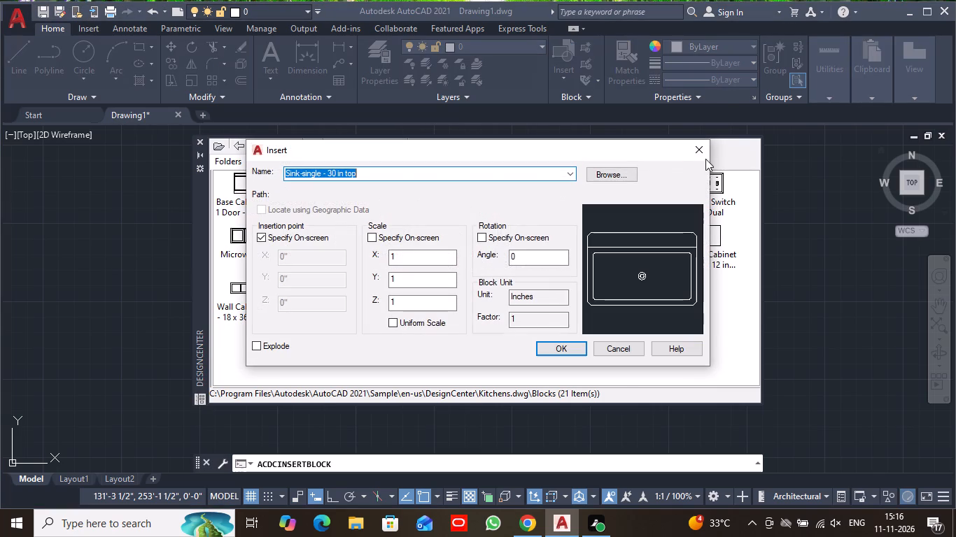
click(701, 150)
drag(659, 249, 139, 220)
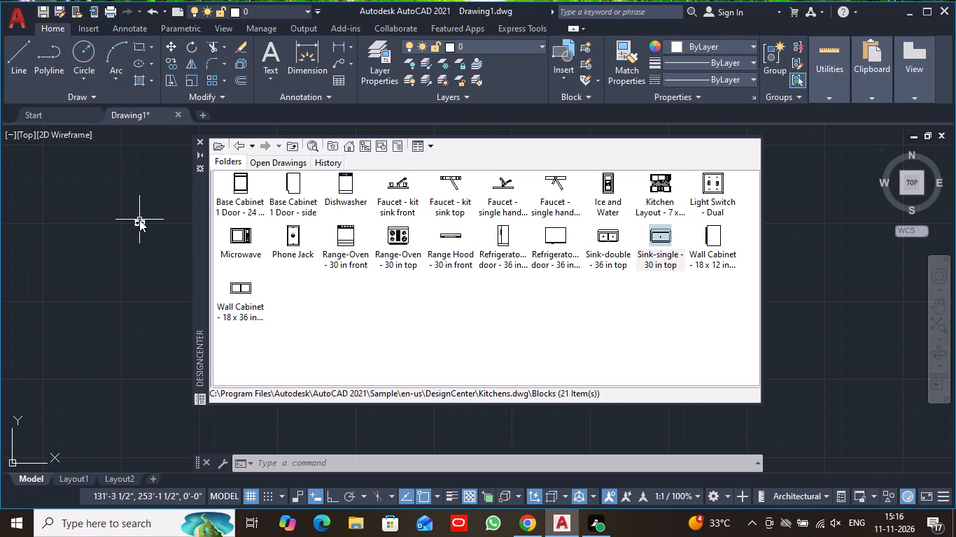
click(197, 142)
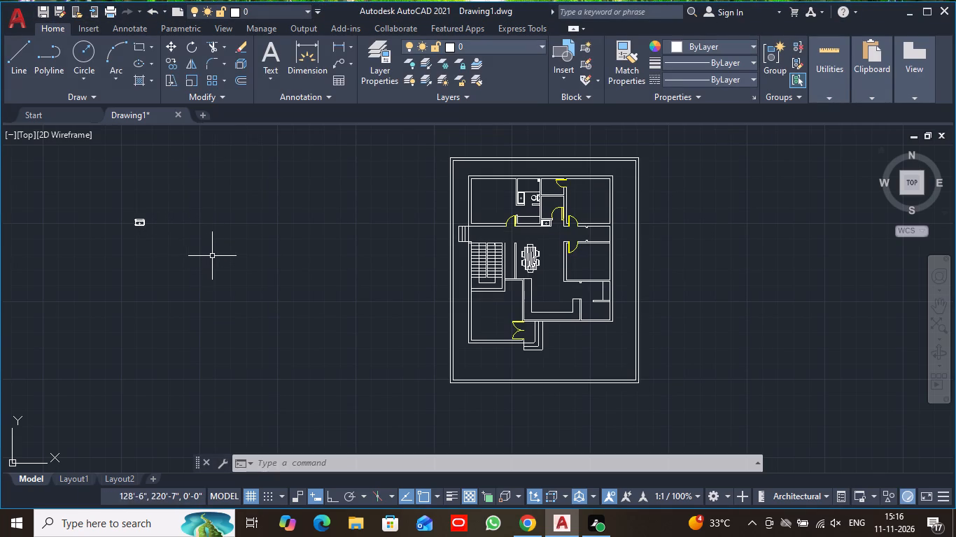
Examine the newly placed sink block and the existing washbasin, central hall and overall floor plan.
scroll(558, 251, up, 5)
middle_drag(458, 177, 458, 230)
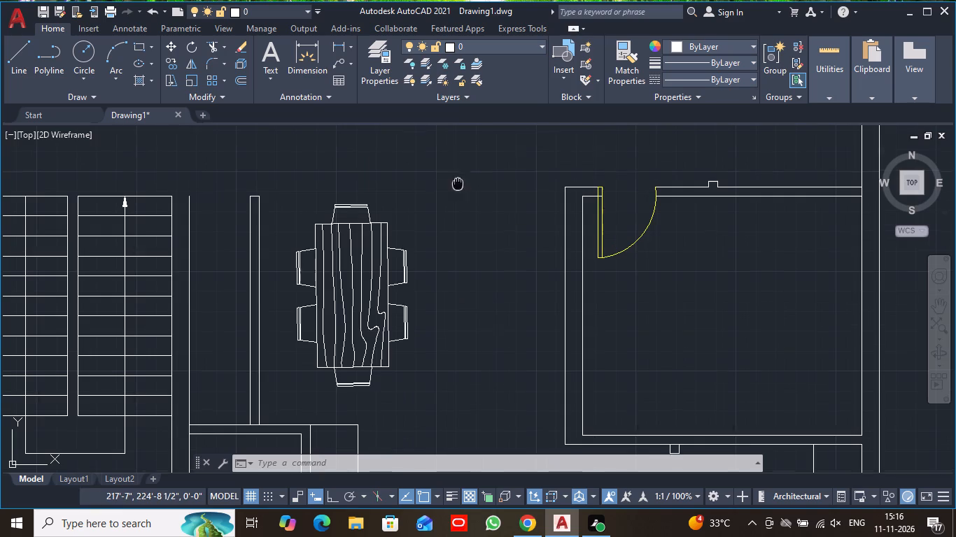
middle_drag(458, 230, 449, 345)
scroll(436, 271, up, 1)
scroll(419, 271, down, 2)
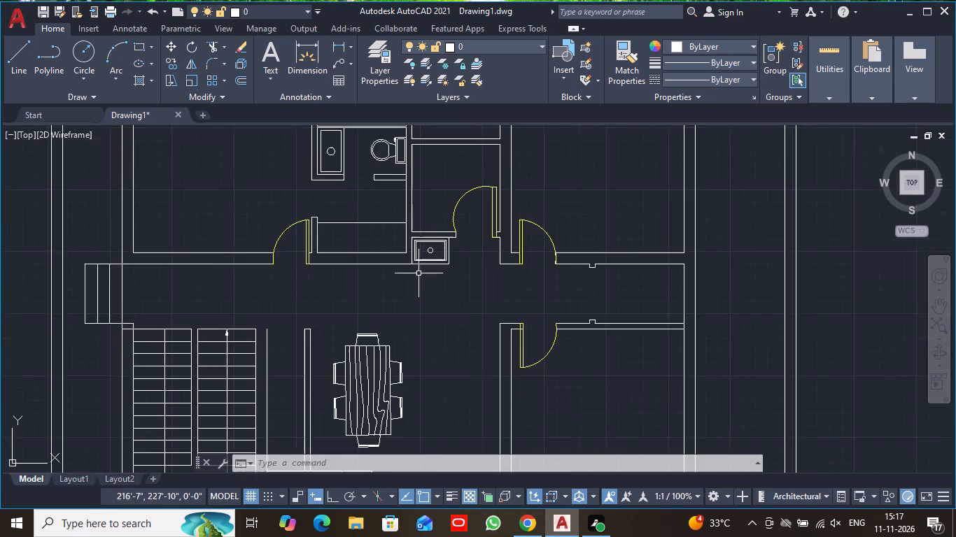
scroll(419, 274, down, 2)
middle_drag(63, 266, 440, 246)
scroll(152, 248, up, 3)
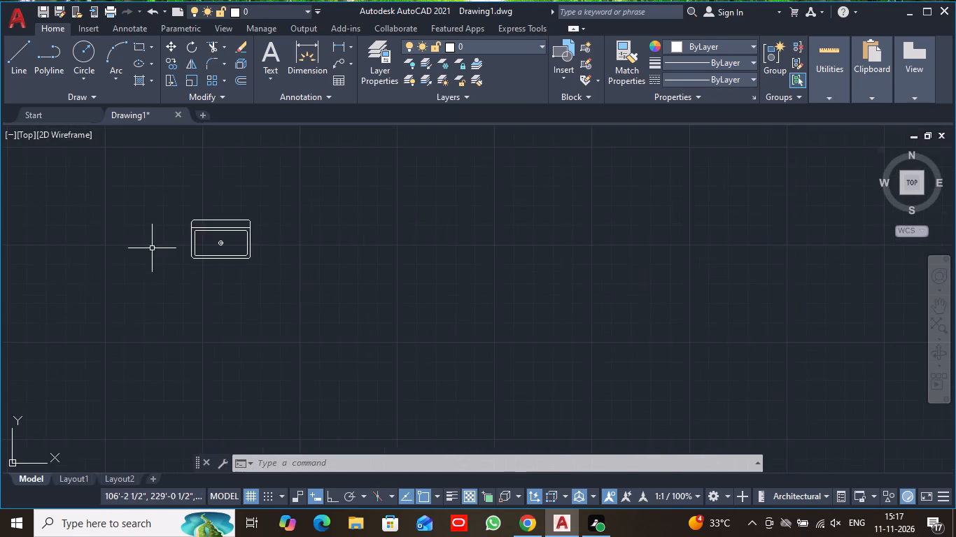
scroll(152, 248, up, 4)
scroll(423, 262, down, 3)
middle_drag(613, 292, 0, 210)
scroll(567, 259, down, 2)
middle_drag(587, 259, 426, 269)
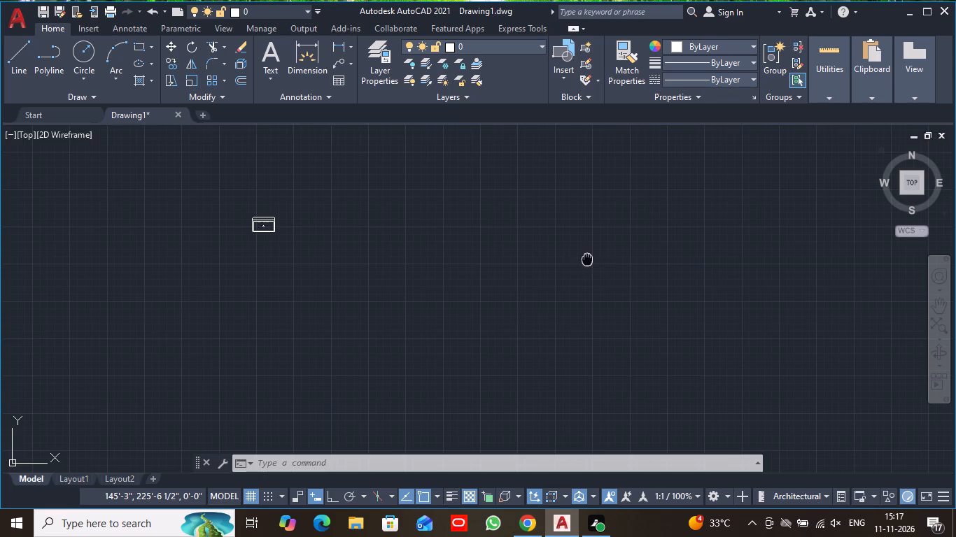
middle_drag(426, 269, 54, 224)
scroll(621, 245, down, 3)
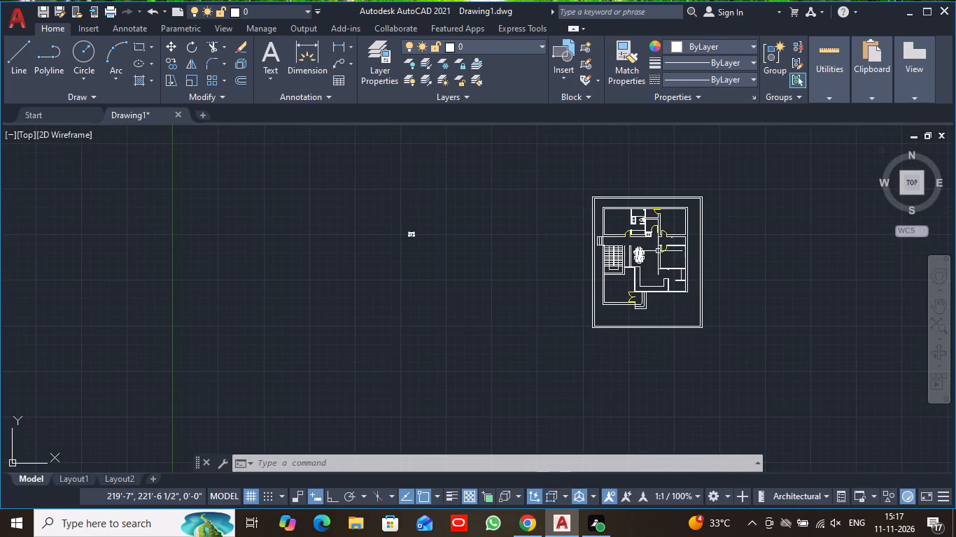
scroll(661, 243, up, 5)
middle_drag(530, 209, 551, 288)
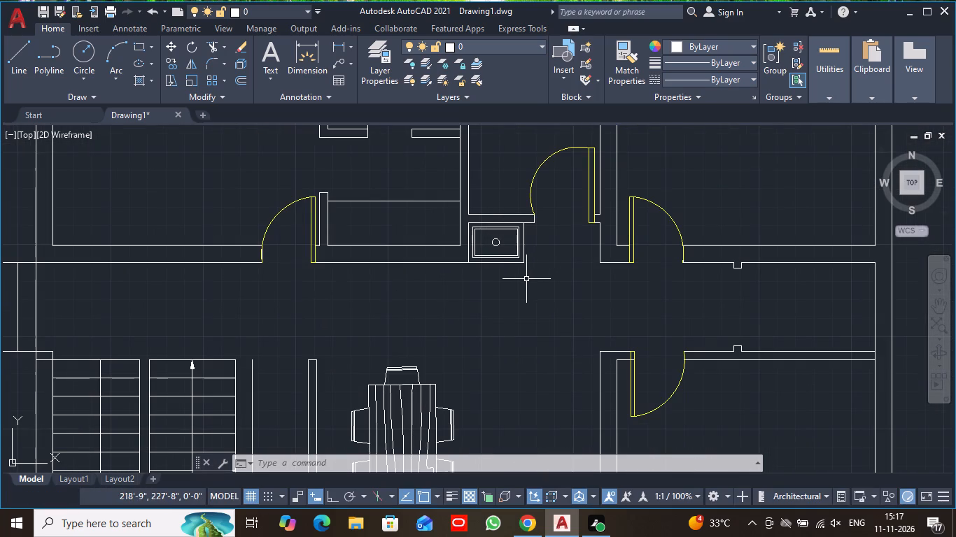
scroll(532, 279, down, 5)
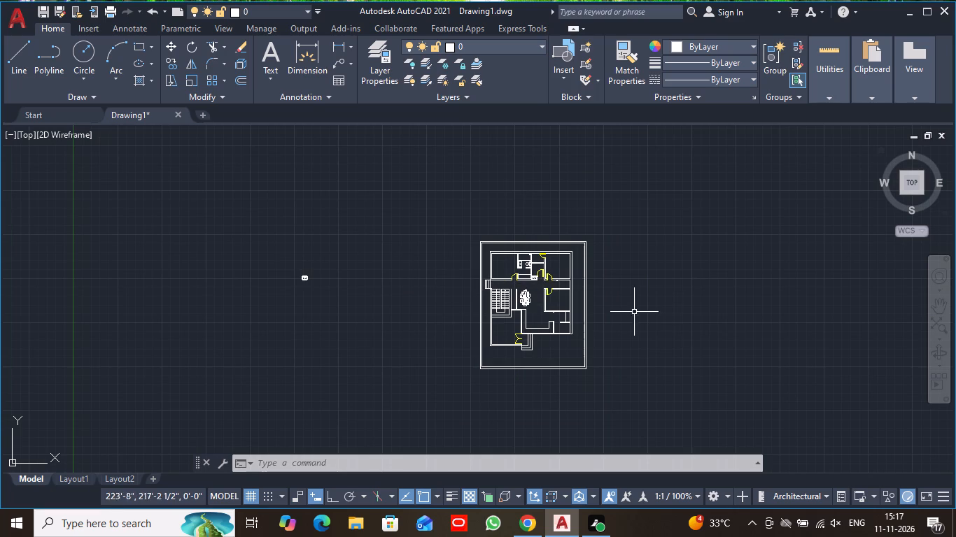
scroll(637, 319, up, 2)
scroll(637, 319, down, 1)
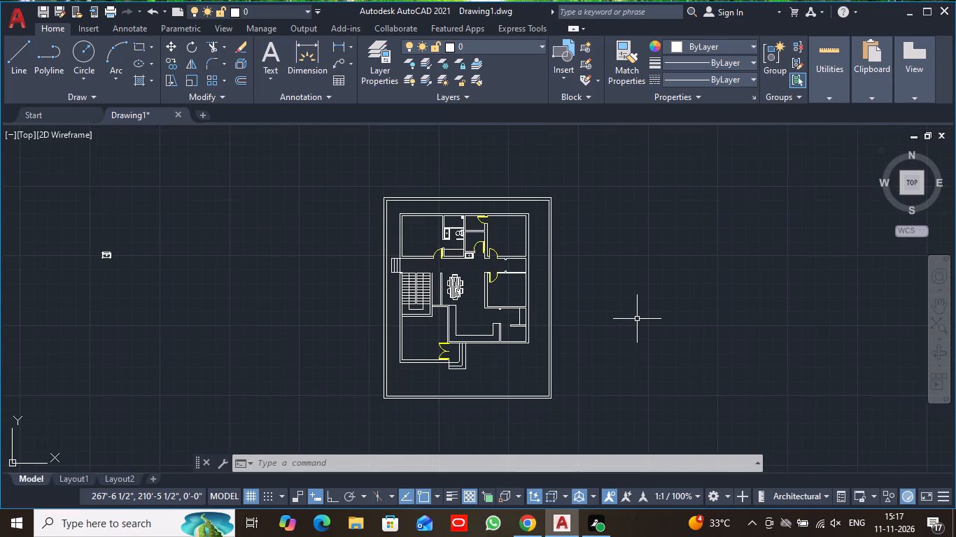
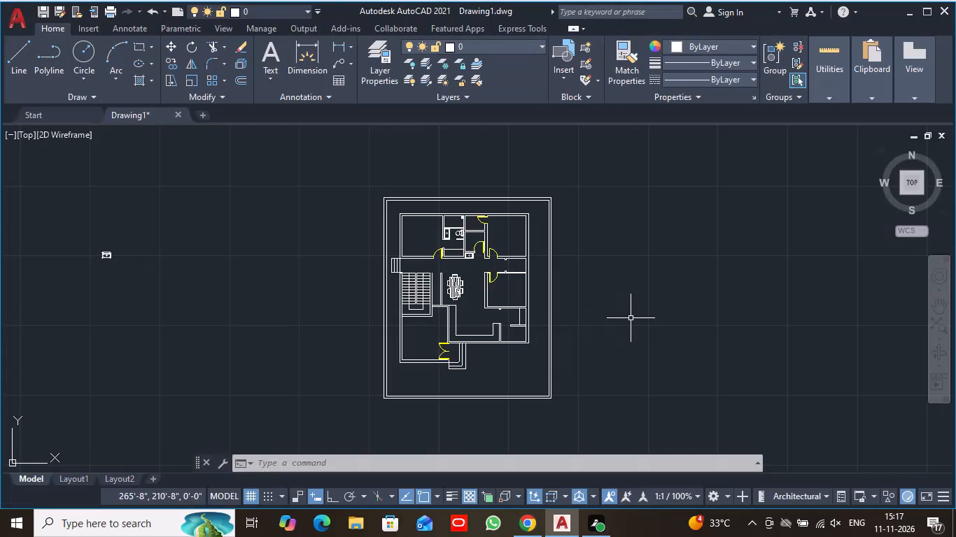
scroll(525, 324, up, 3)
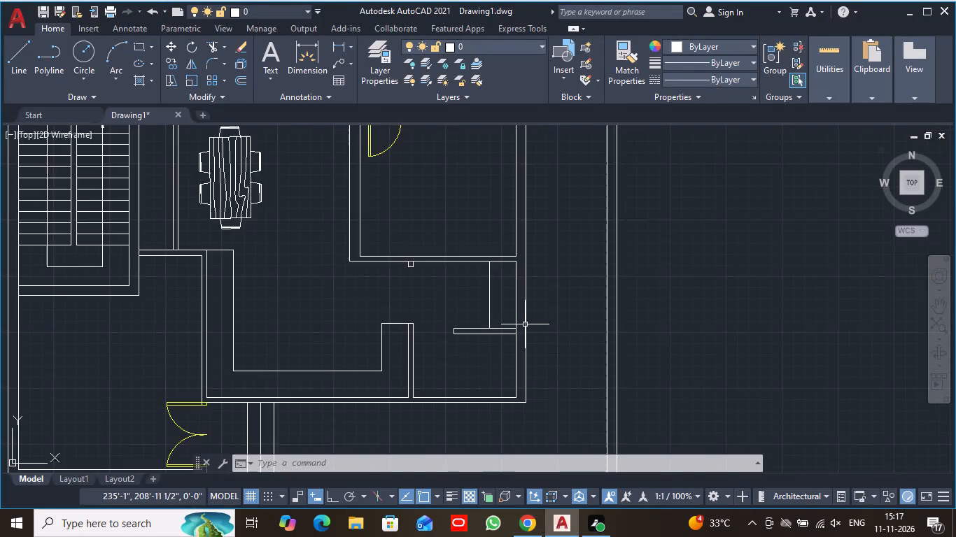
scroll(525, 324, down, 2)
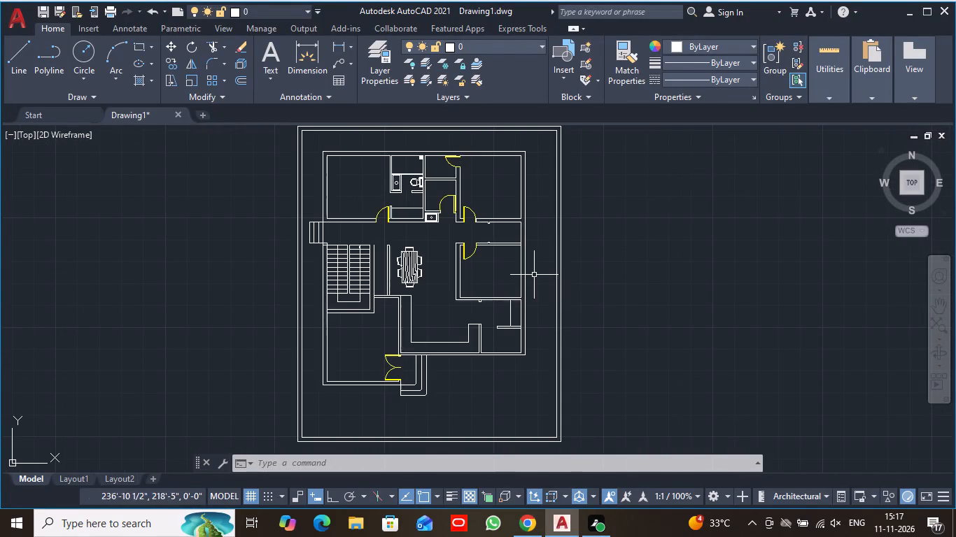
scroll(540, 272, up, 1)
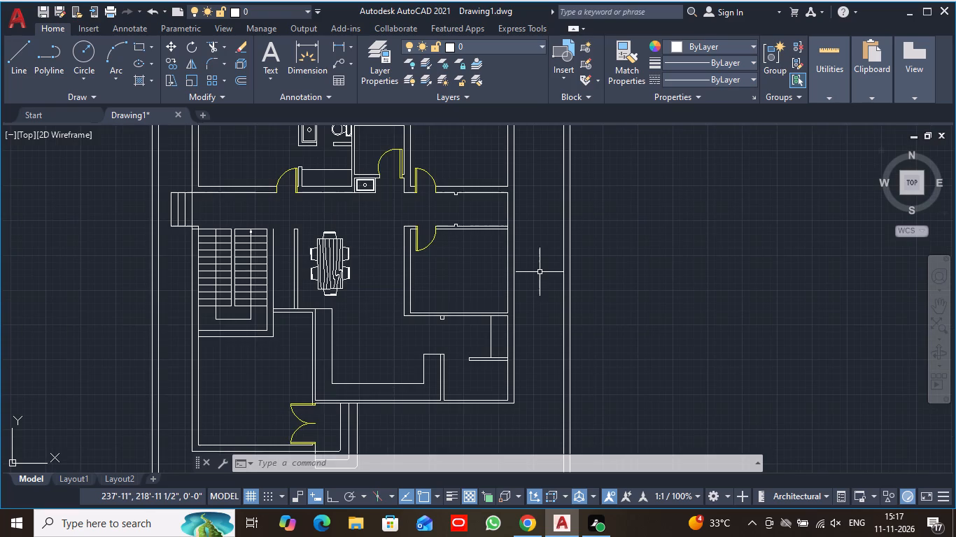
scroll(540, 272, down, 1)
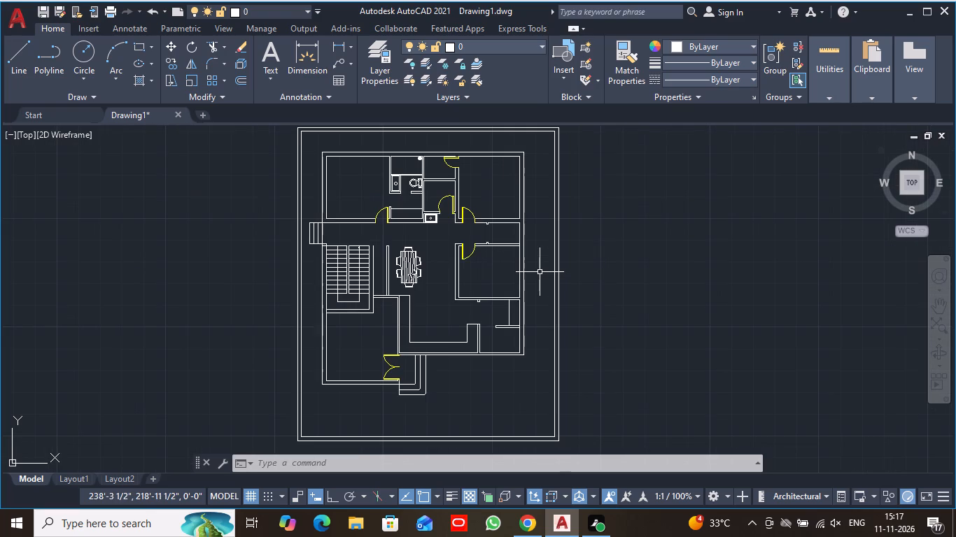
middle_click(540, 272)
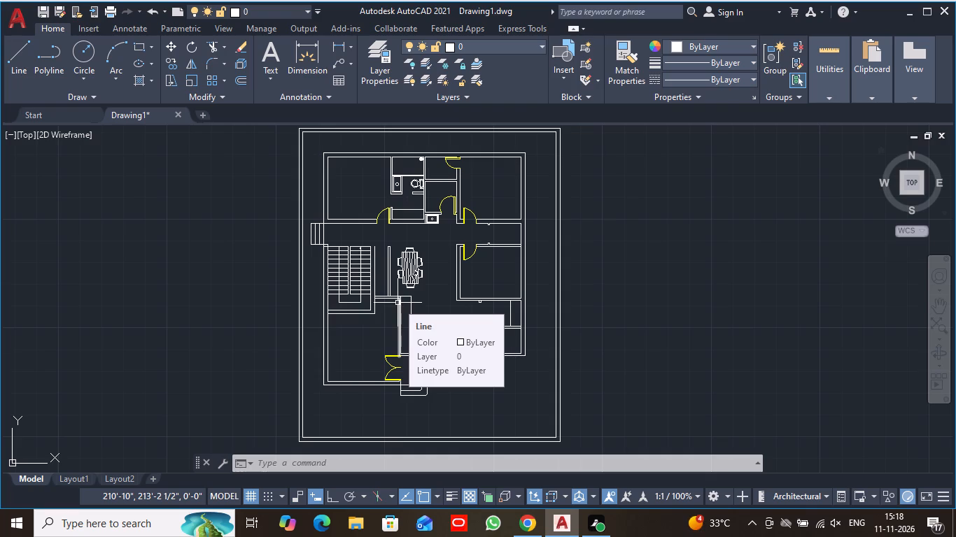
Insert the Range-Oven - 30 in top block from the DesignCenter Kitchens library west of the floor plan, and close DesignCenter.
click(289, 462)
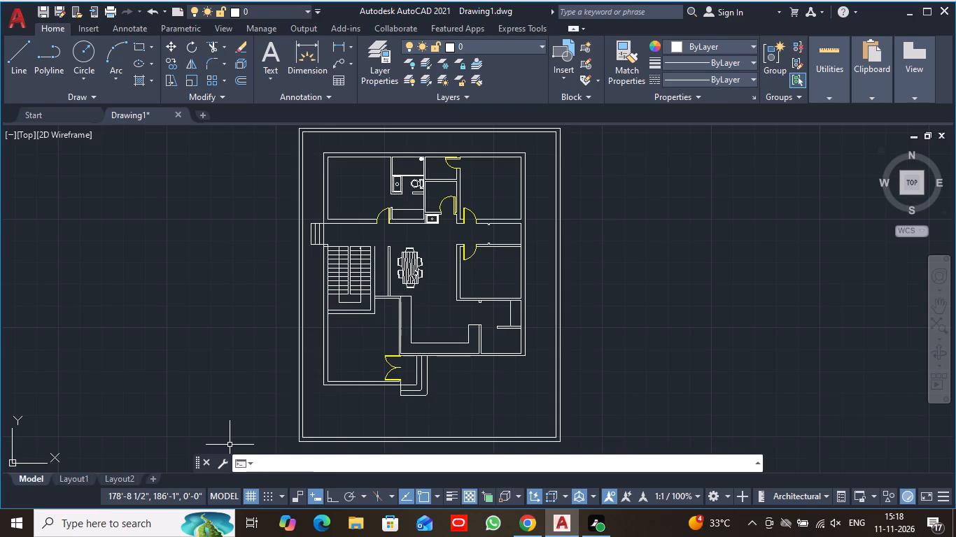
text(adc)
key(Return)
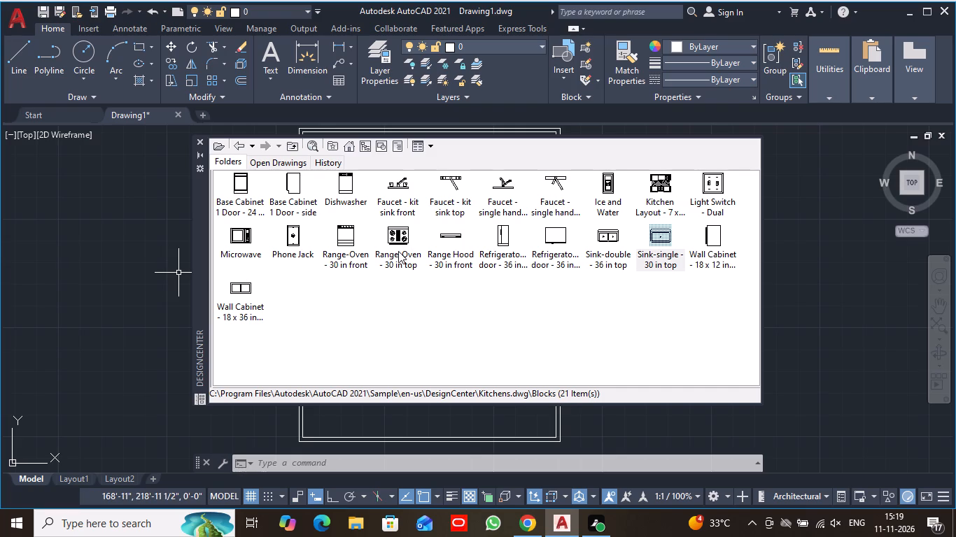
scroll(398, 249, up, 4)
scroll(398, 249, down, 1)
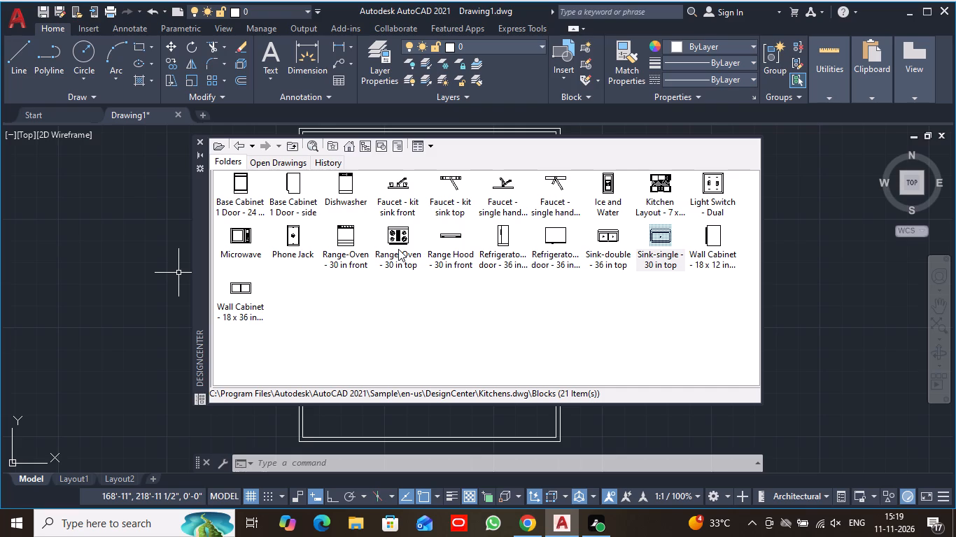
click(403, 235)
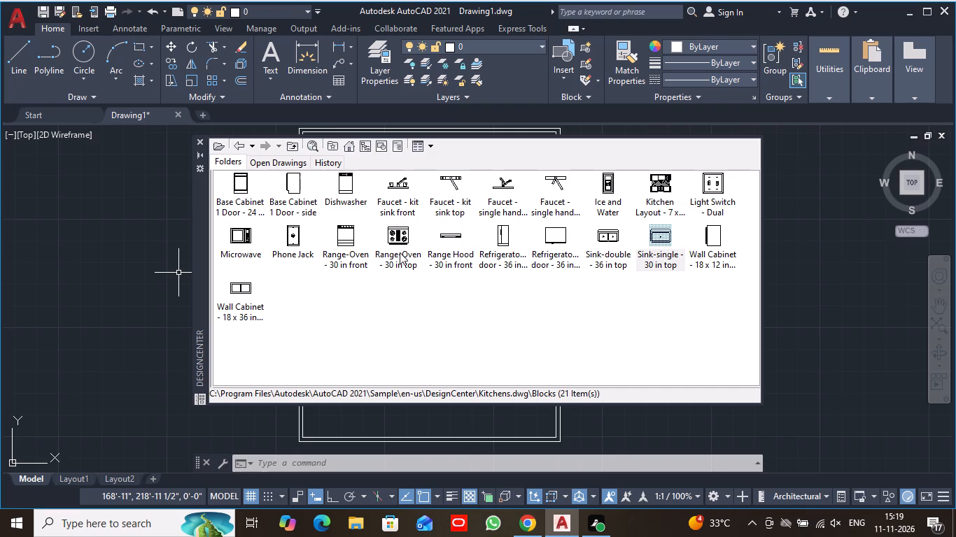
click(400, 252)
drag(398, 241, 385, 241)
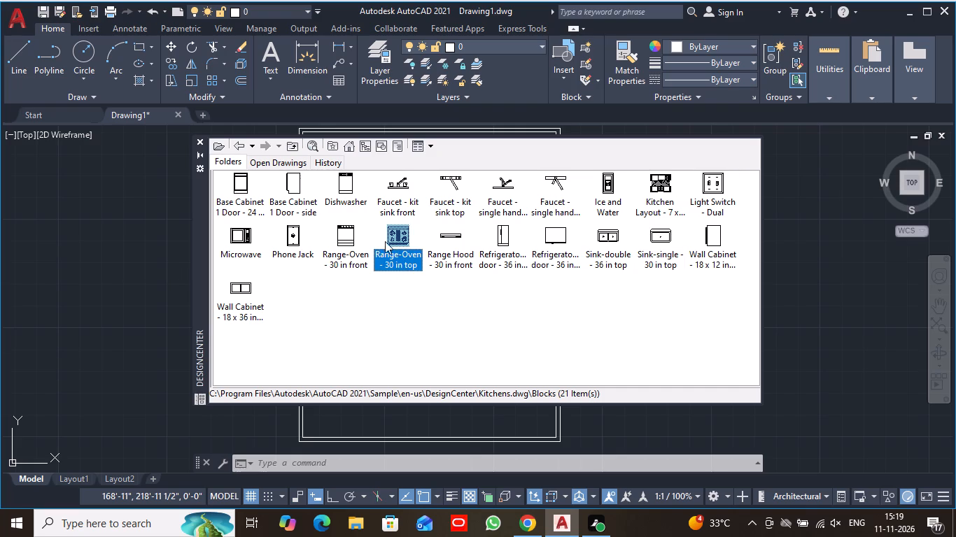
drag(385, 241, 137, 234)
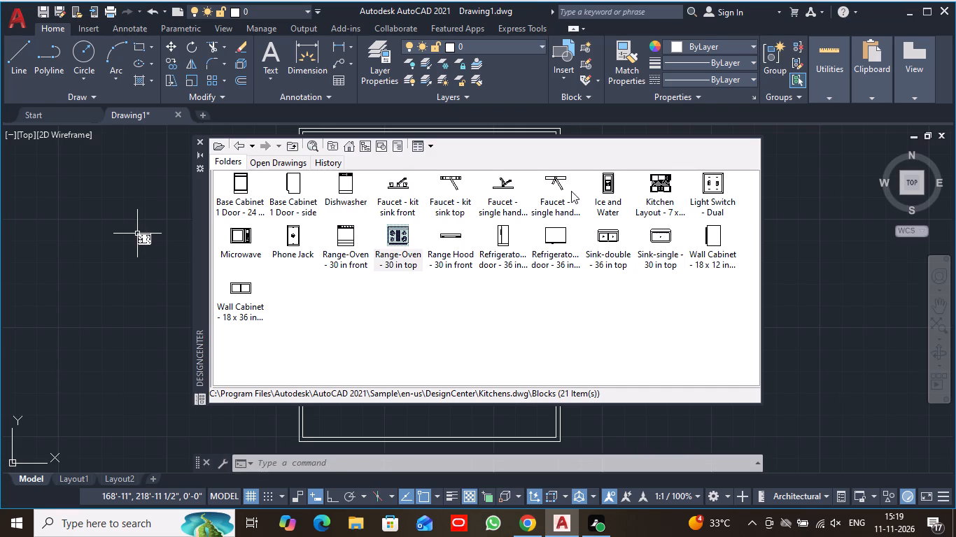
scroll(146, 245, up, 4)
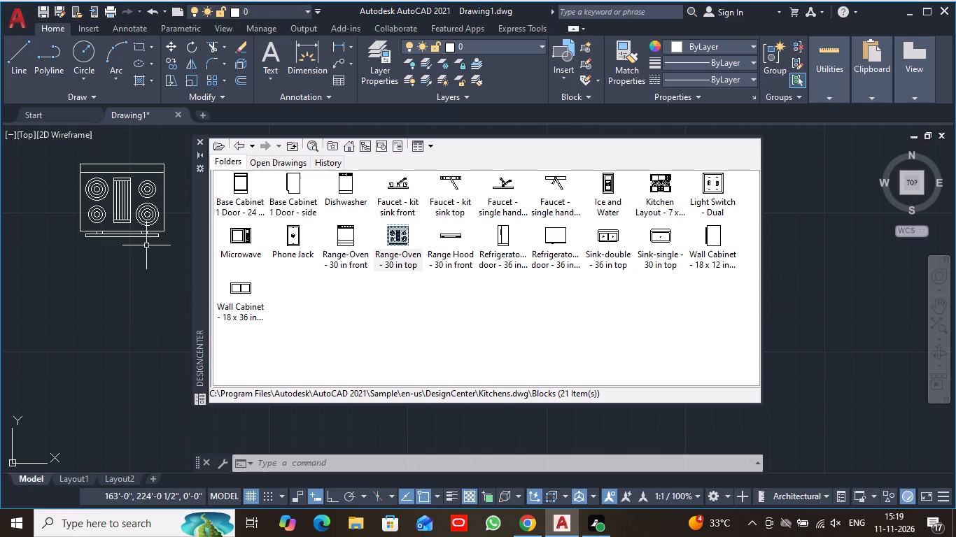
scroll(129, 241, up, 1)
middle_drag(129, 241, 130, 282)
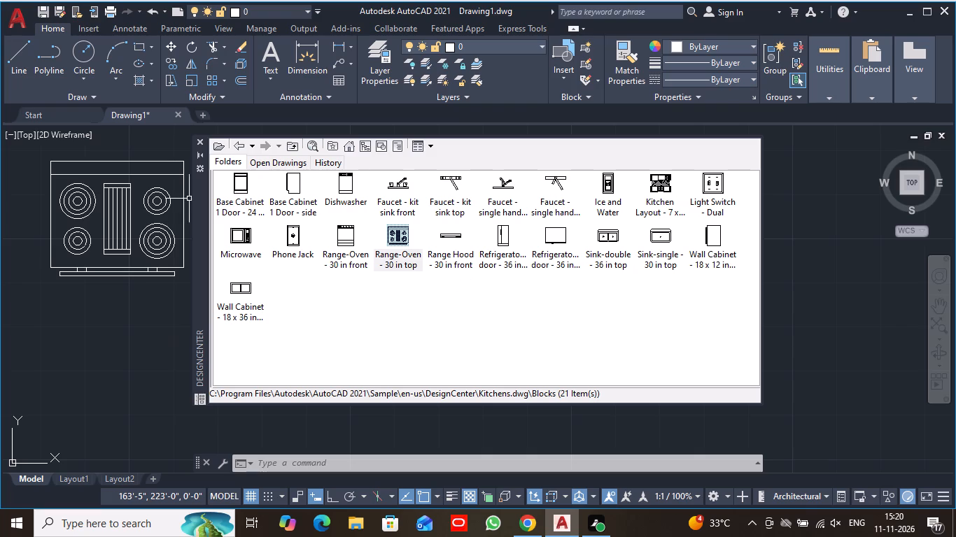
click(198, 143)
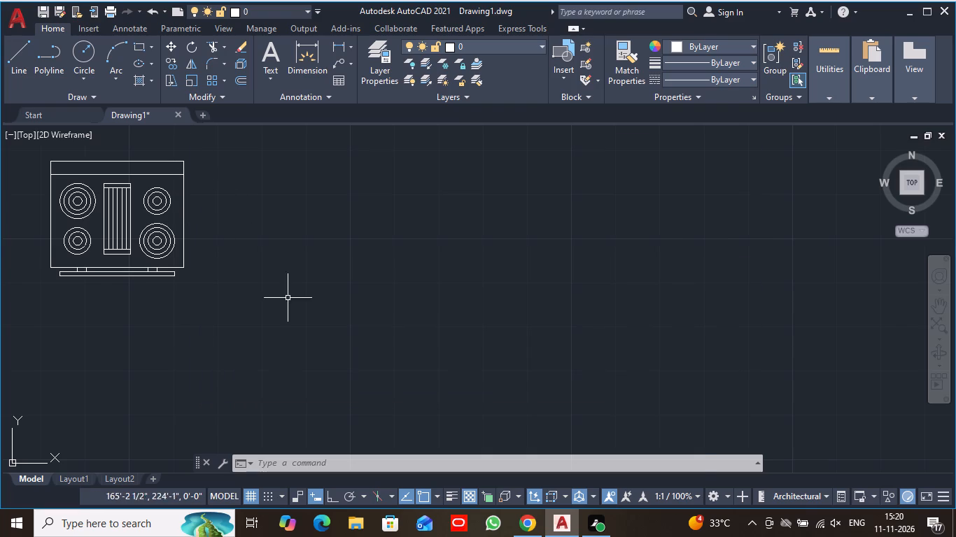
Examine the kitchen area of the floor plan and the newly placed range-oven block up close.
scroll(302, 304, down, 3)
middle_drag(459, 301, 221, 230)
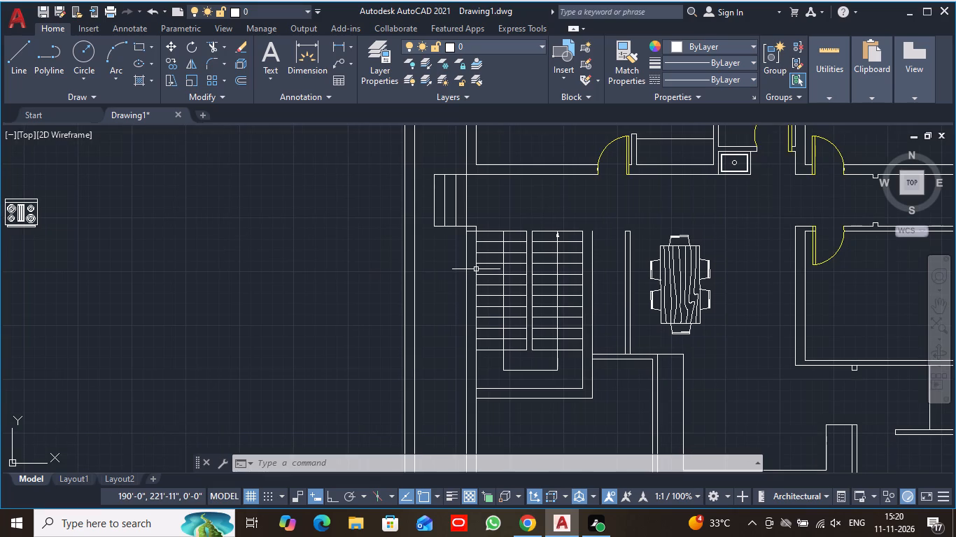
scroll(760, 237, down, 1)
middle_drag(760, 237, 568, 266)
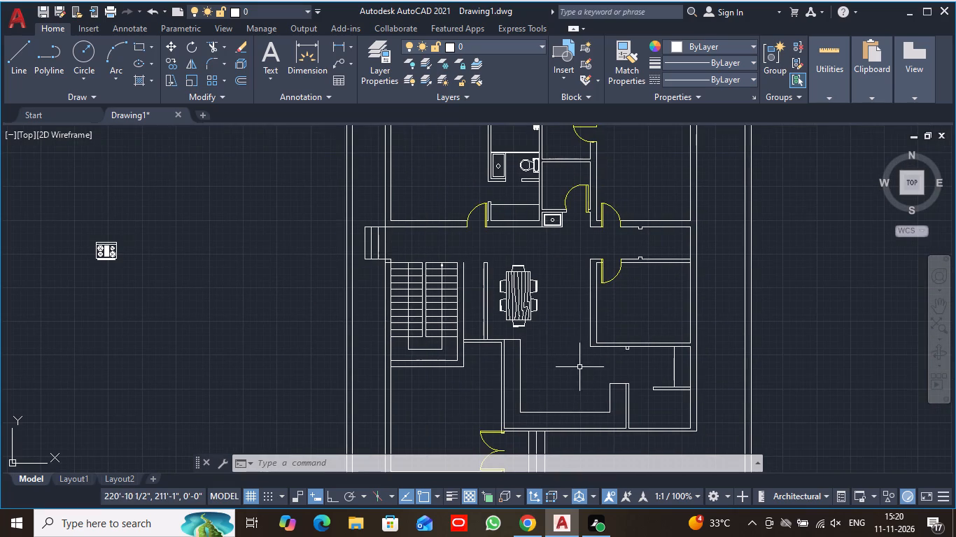
middle_drag(578, 367, 570, 283)
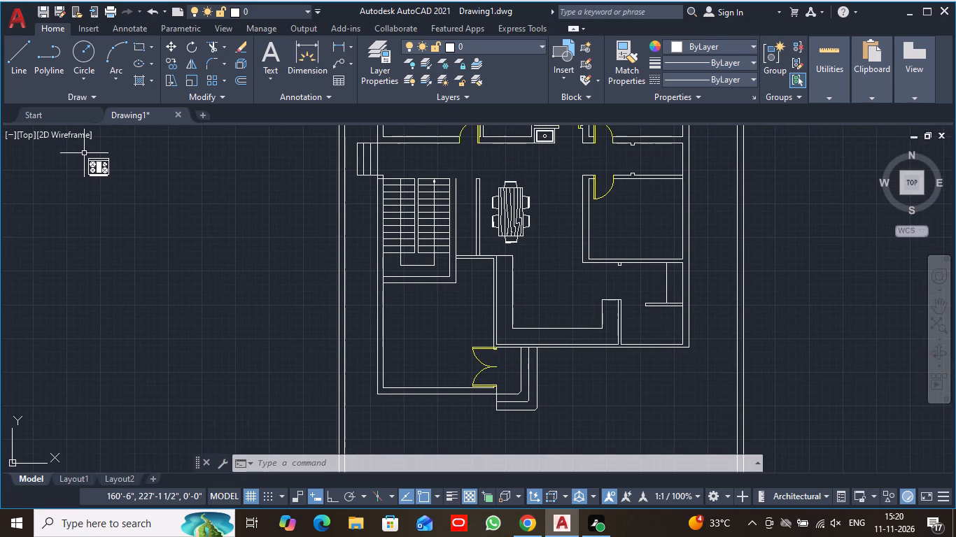
click(95, 164)
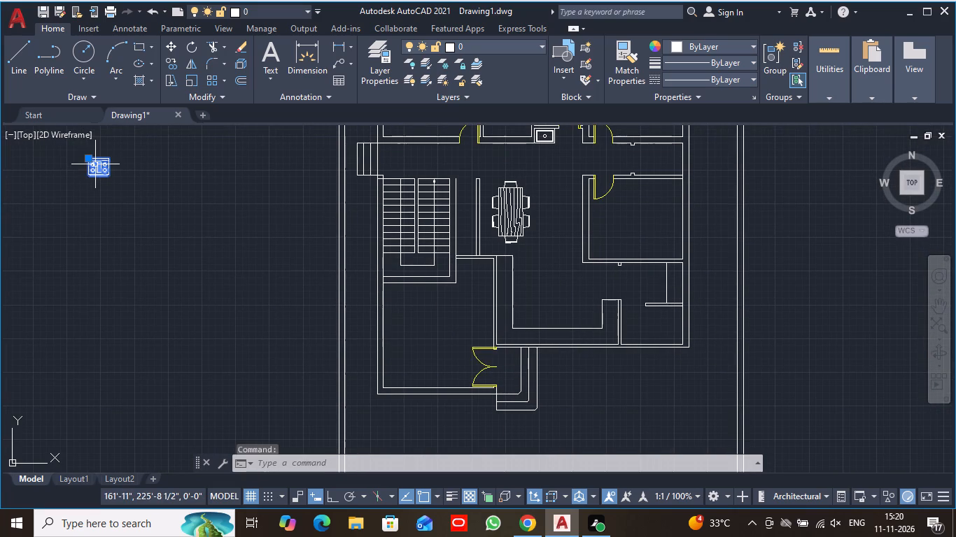
scroll(95, 164, up, 5)
middle_drag(117, 178, 174, 213)
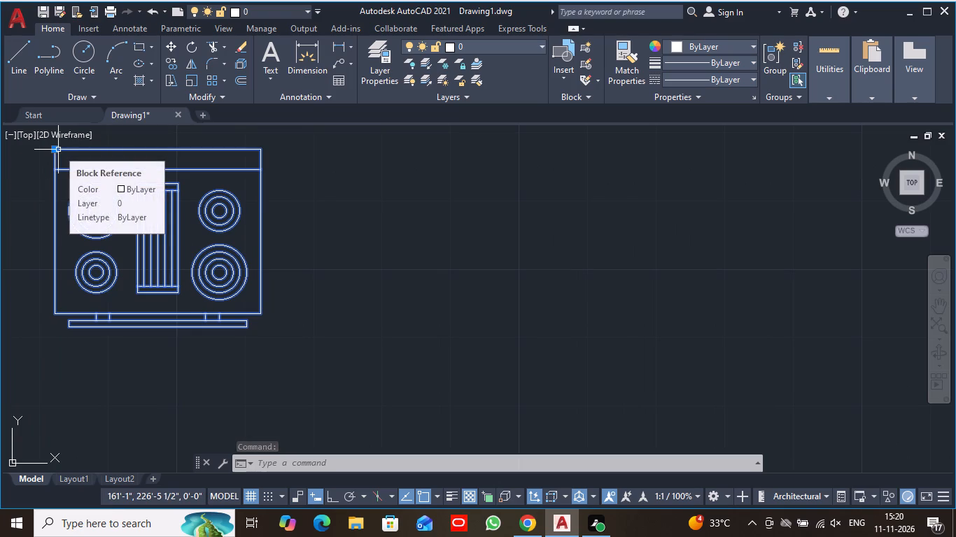
Reopen DesignCenter and insert the Microwave block from the Kitchens library directly below the range-oven.
key(Return)
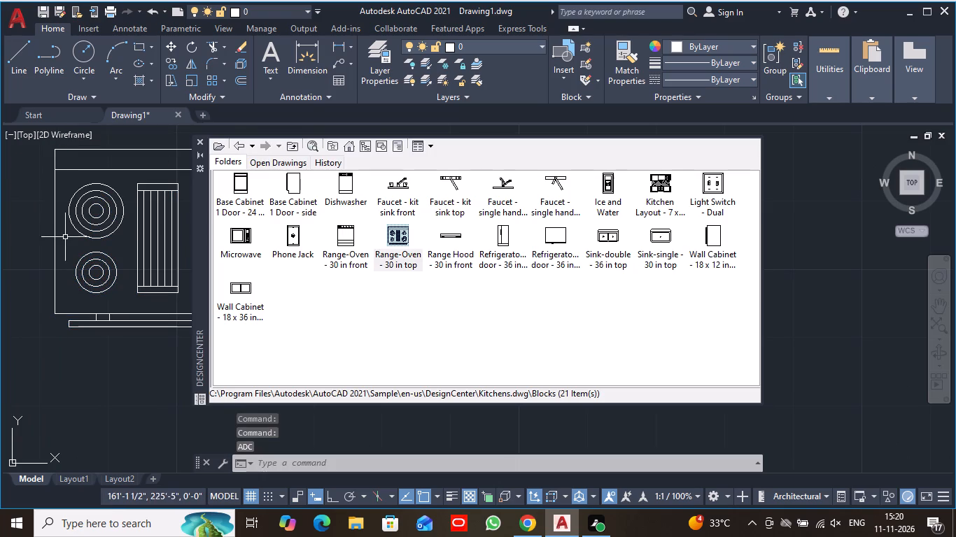
click(244, 238)
drag(244, 238, 77, 431)
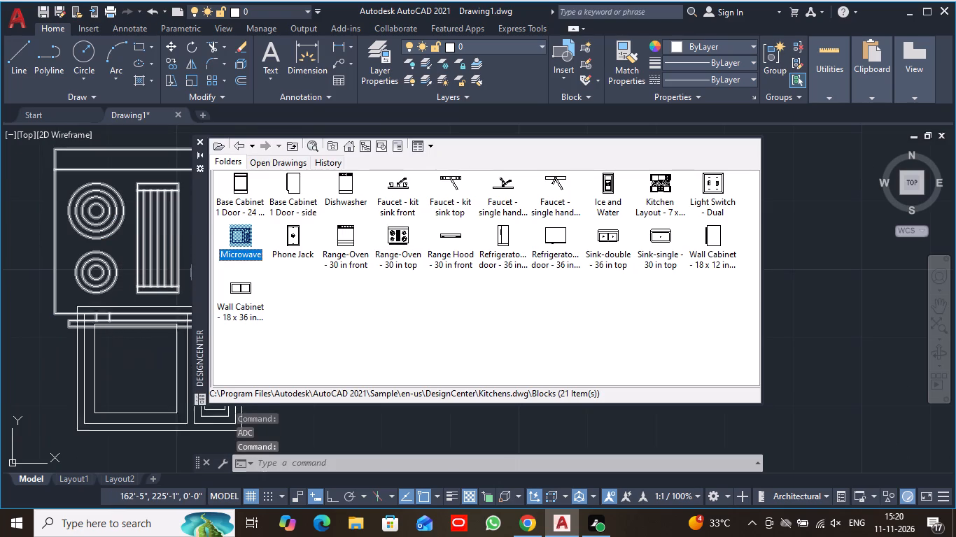
drag(77, 431, 43, 461)
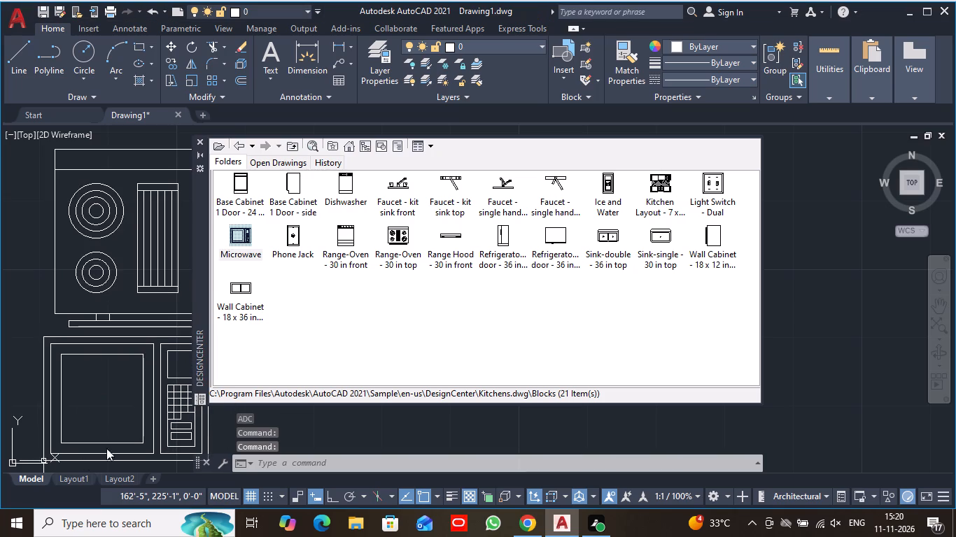
scroll(268, 345, down, 1)
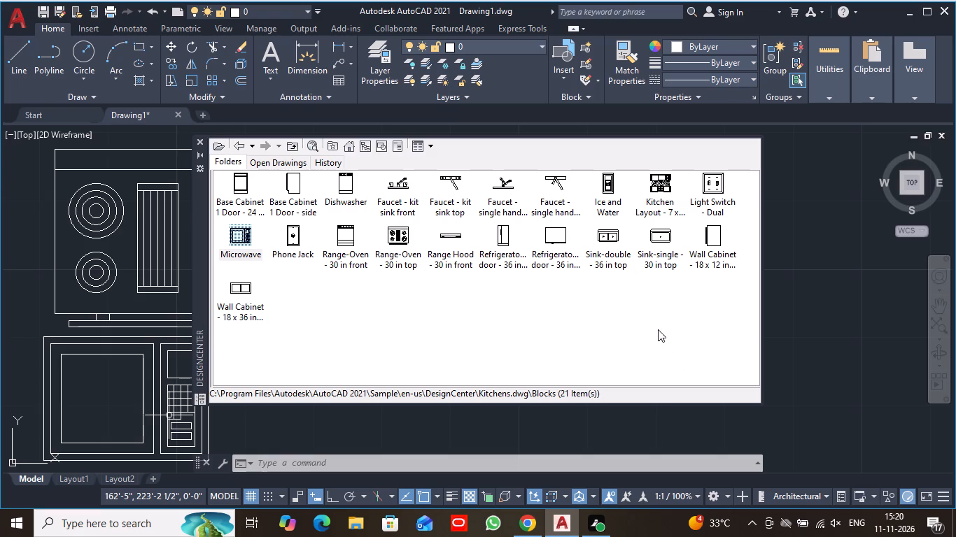
Insert the Kitchen Layout - 7 x 8 ft block in the empty area east of the range-oven, and close DesignCenter.
click(661, 188)
drag(661, 188, 842, 282)
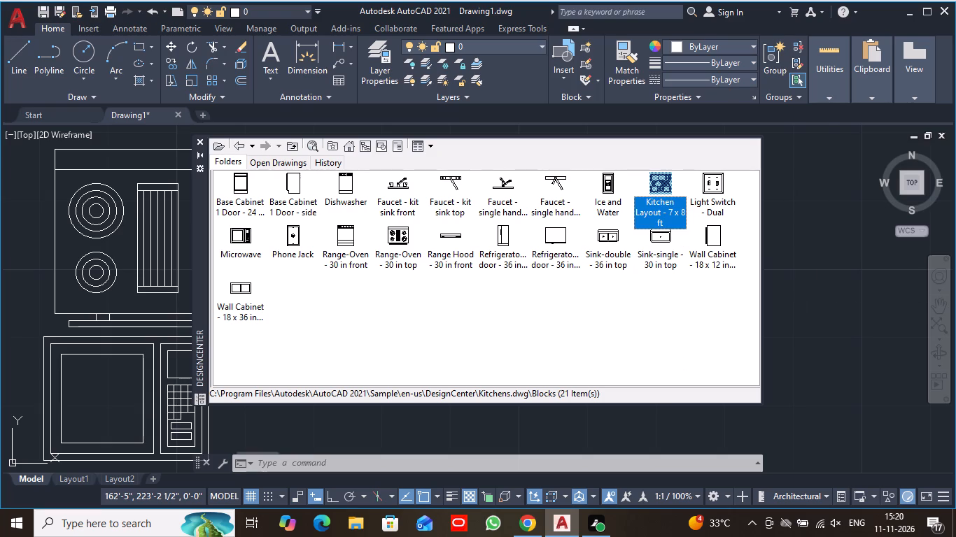
drag(842, 282, 820, 326)
scroll(820, 326, down, 4)
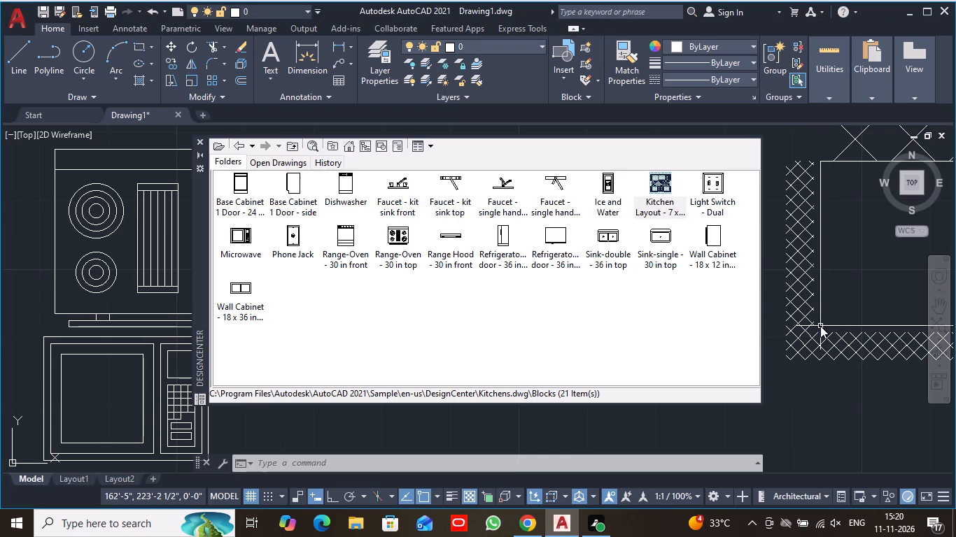
scroll(810, 413, down, 3)
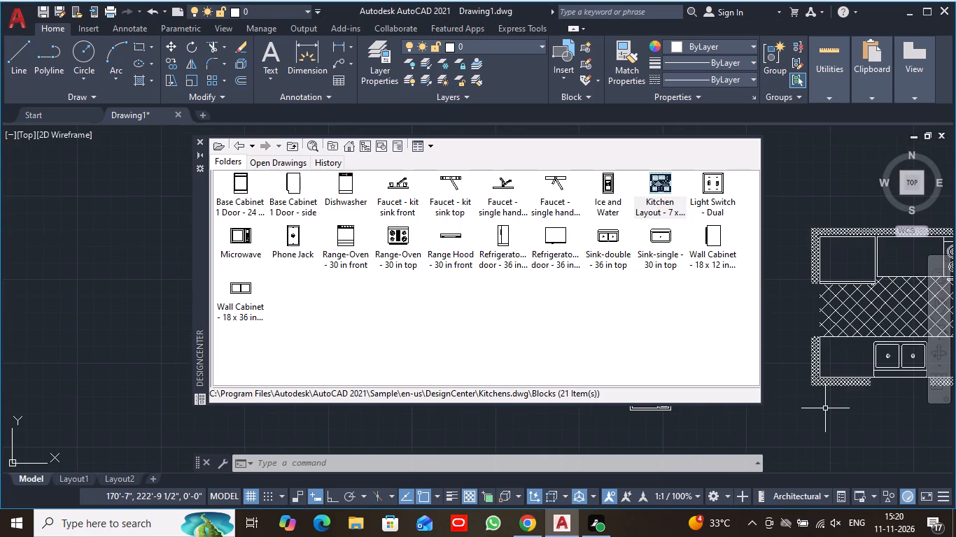
scroll(826, 408, down, 1)
middle_drag(834, 415, 782, 408)
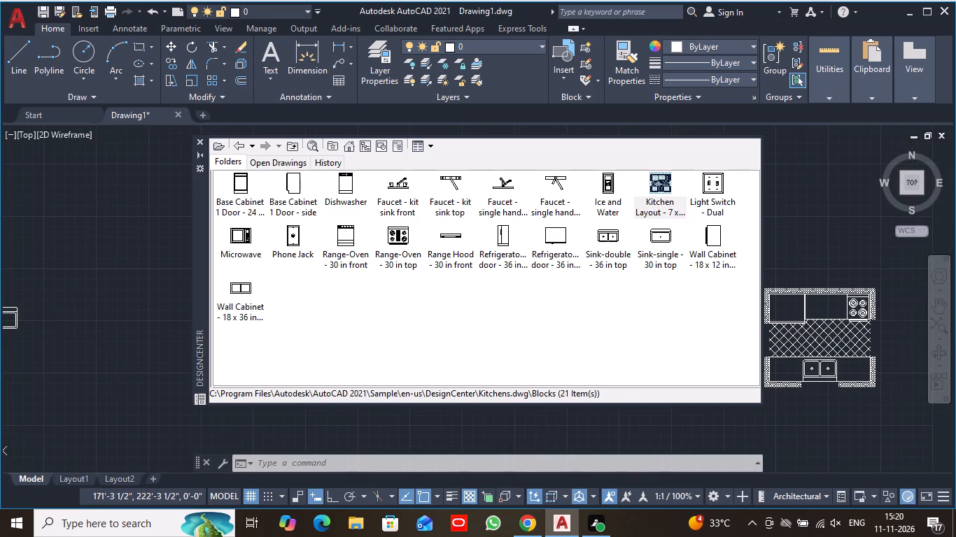
middle_drag(782, 408, 799, 408)
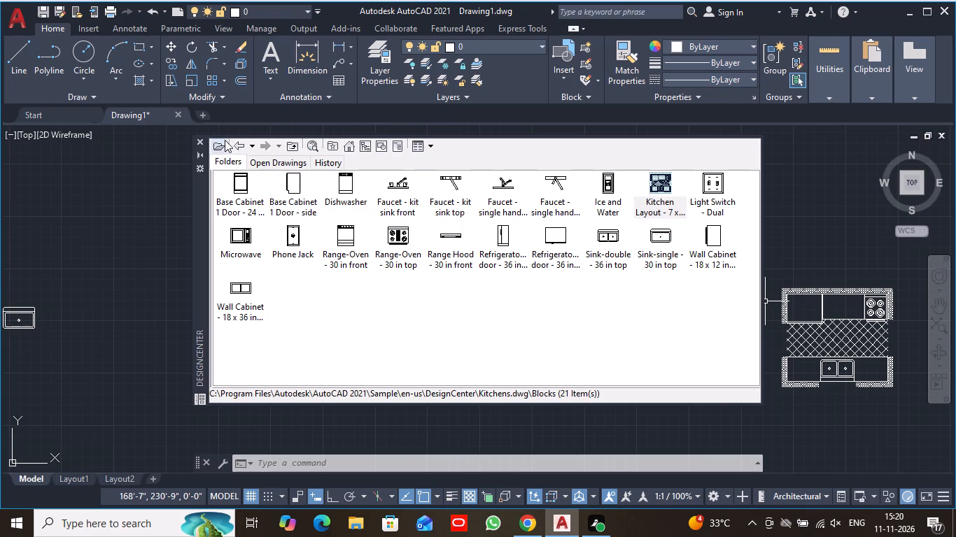
click(200, 141)
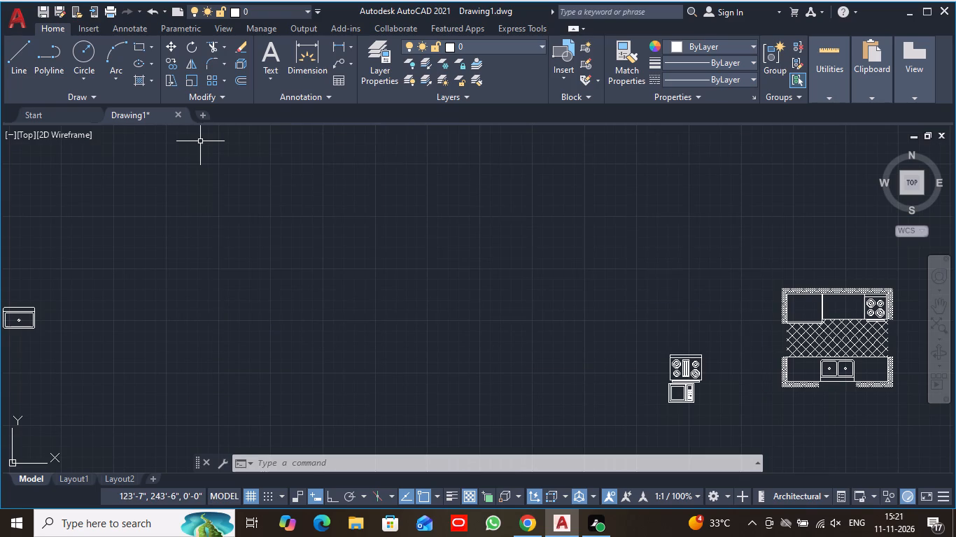
Move the Microwave block from below the range-oven into the southwest corner of the kitchen counter in the floor plan.
scroll(390, 224, down, 2)
middle_drag(562, 315, 362, 267)
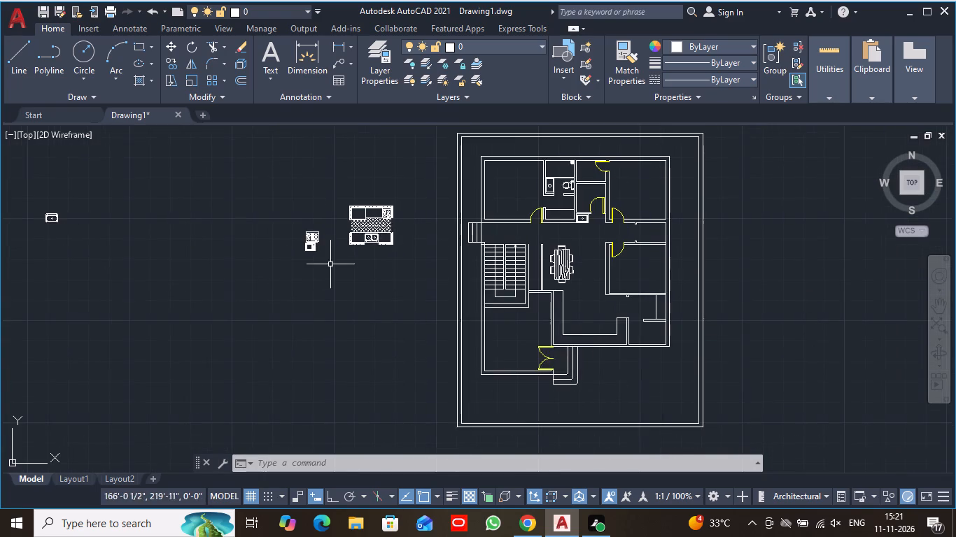
scroll(332, 259, up, 2)
middle_drag(440, 276, 241, 287)
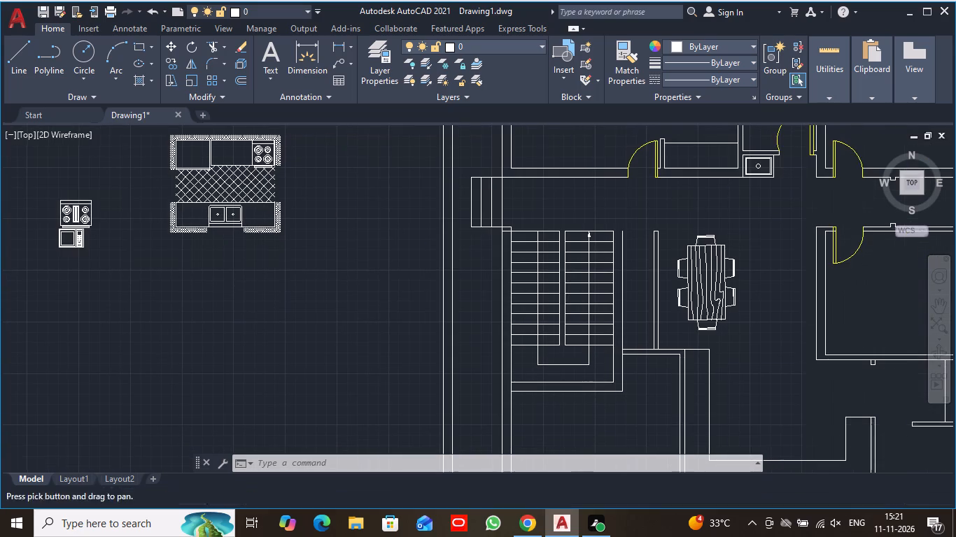
middle_drag(413, 287, 426, 221)
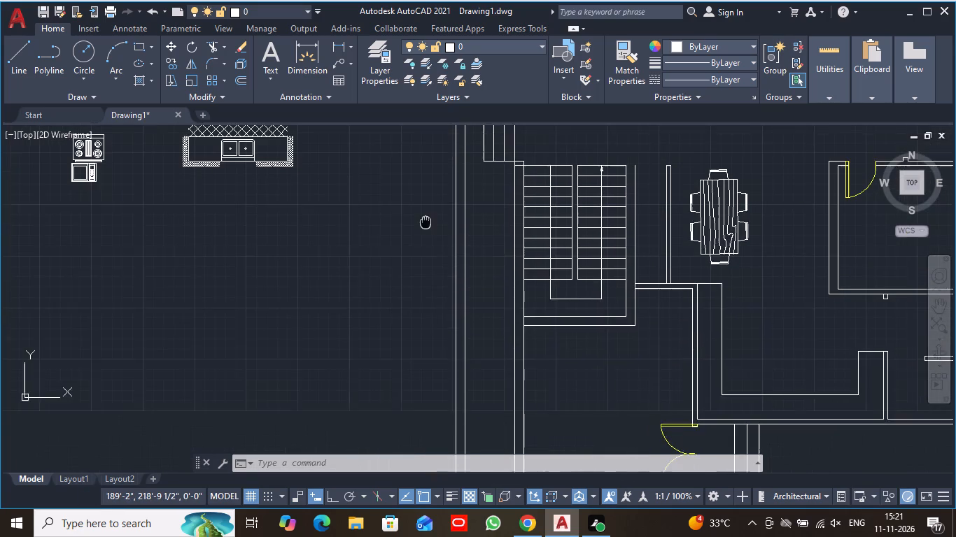
middle_drag(426, 221, 430, 236)
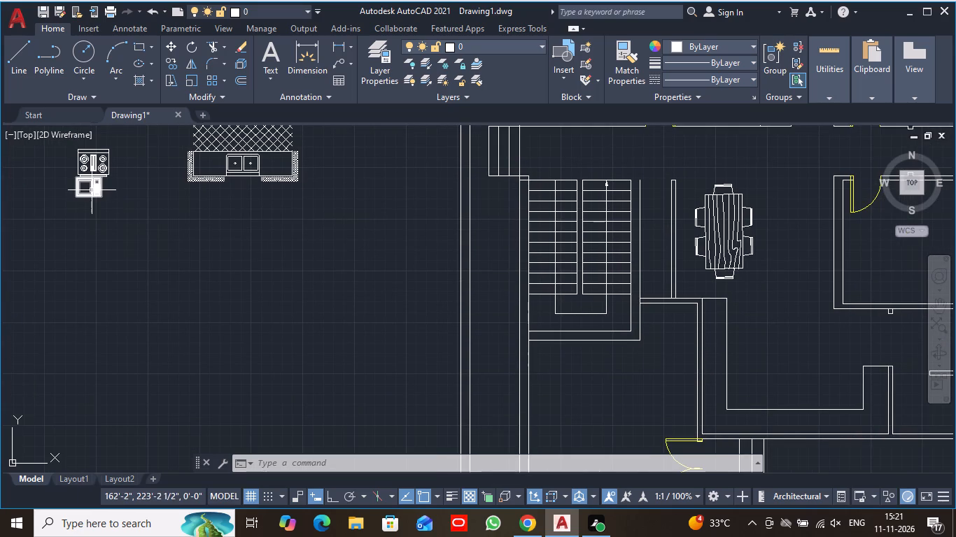
click(92, 190)
drag(94, 188, 300, 287)
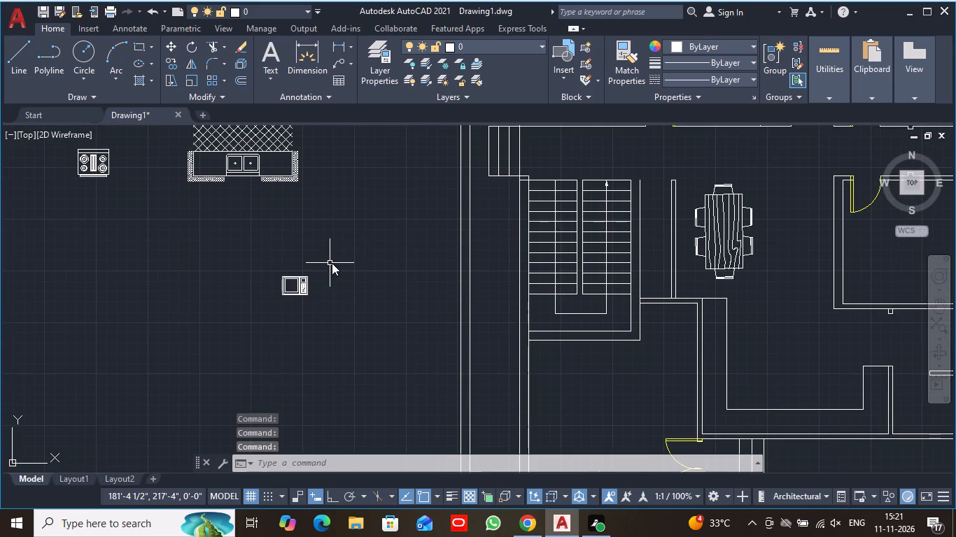
click(299, 283)
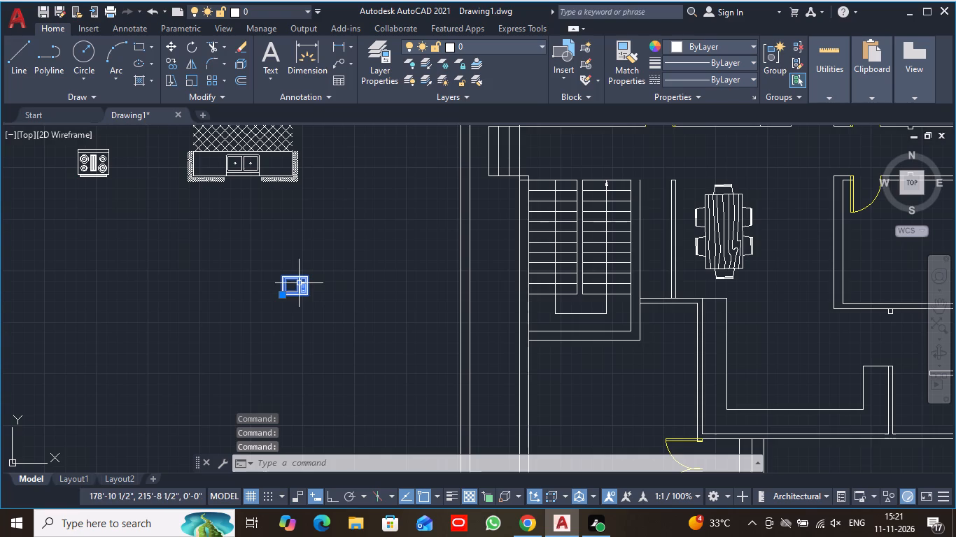
drag(299, 283, 731, 419)
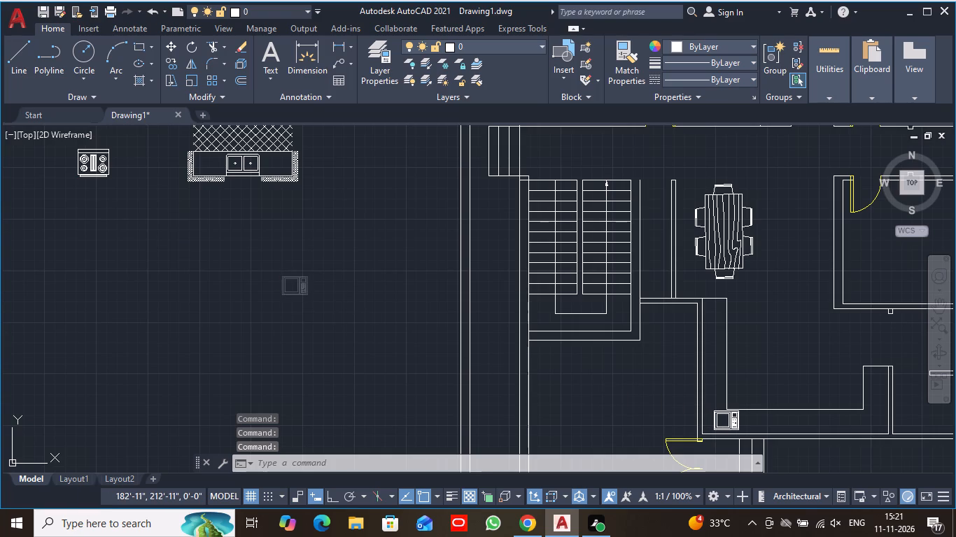
drag(731, 419, 722, 420)
drag(722, 420, 740, 421)
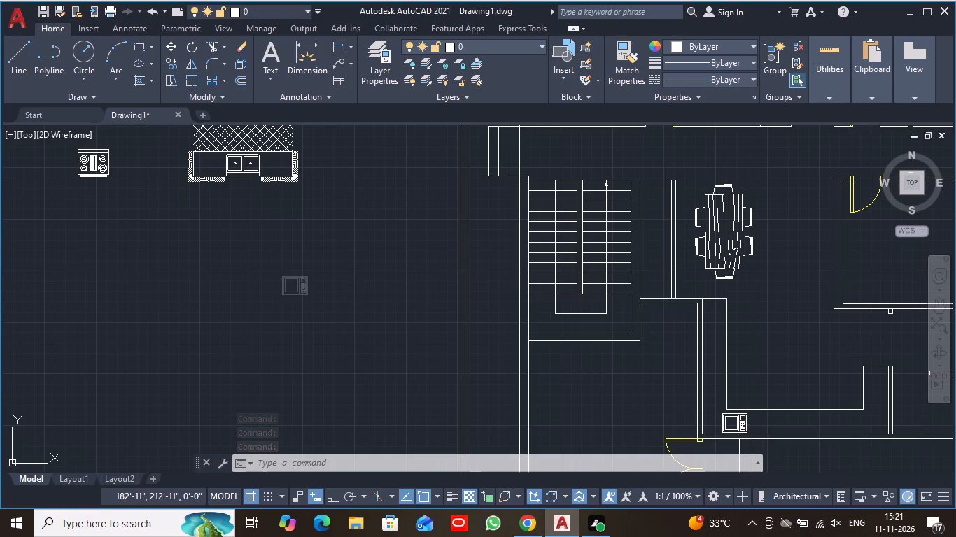
drag(740, 421, 724, 421)
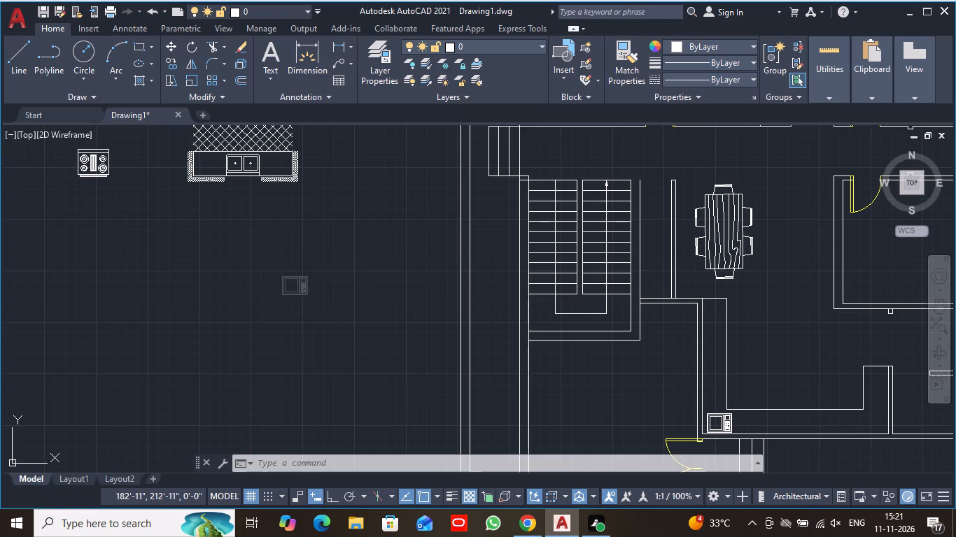
drag(724, 421, 725, 420)
click(725, 420)
scroll(754, 385, up, 3)
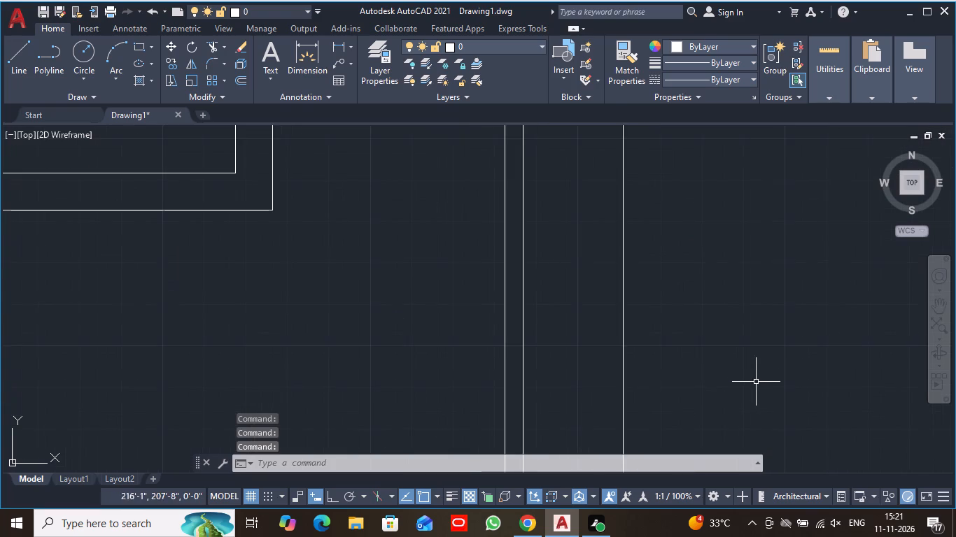
middle_drag(756, 382, 472, 74)
scroll(472, 75, up, 1)
scroll(477, 106, down, 5)
scroll(499, 161, down, 2)
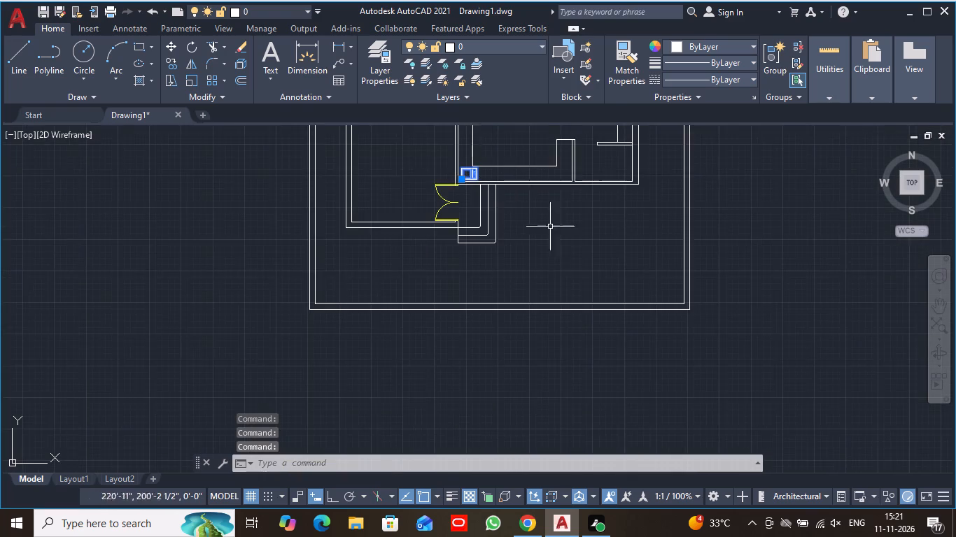
scroll(563, 237, down, 2)
middle_drag(568, 241, 539, 306)
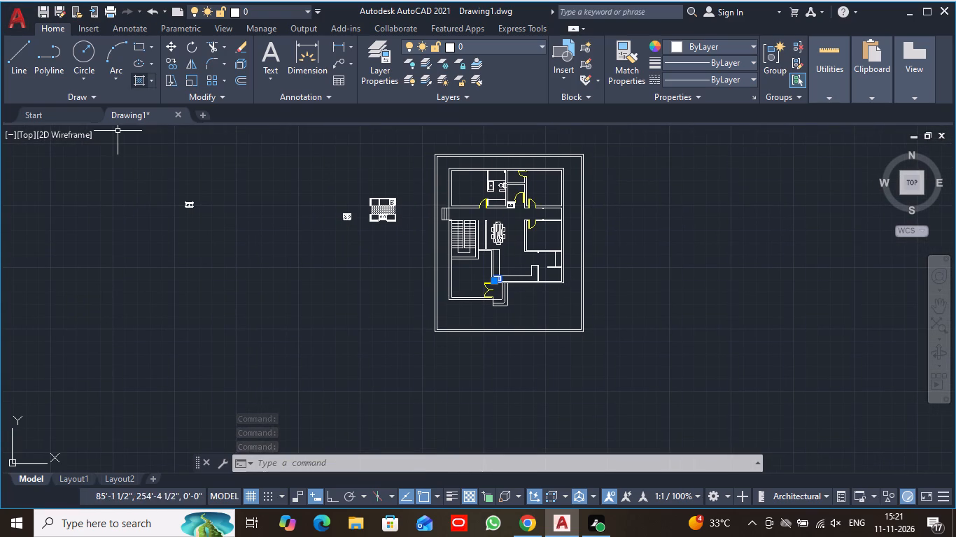
key(Escape)
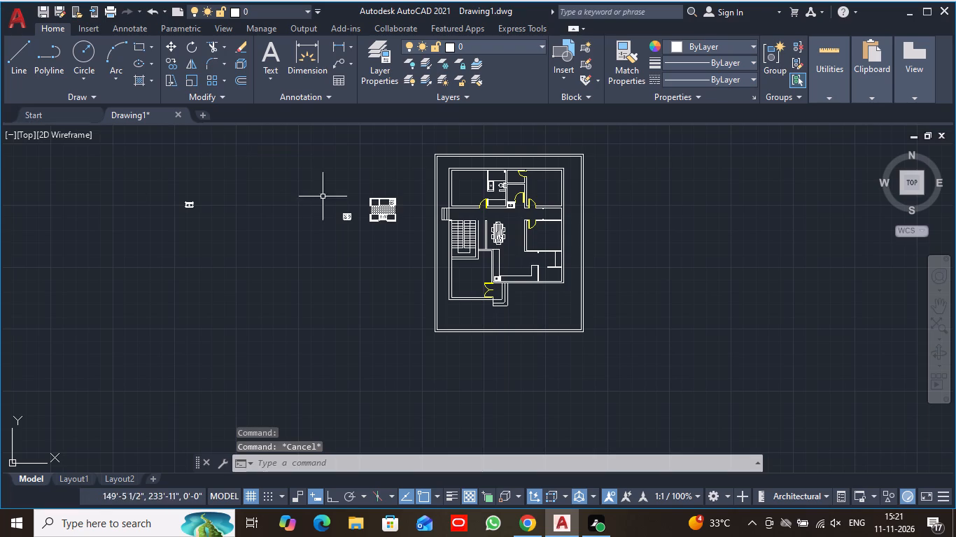
Shift the Kitchen Layout block and the microwave together slightly east, keeping the microwave on the kitchen's south counter.
scroll(411, 237, up, 3)
middle_drag(399, 183, 401, 183)
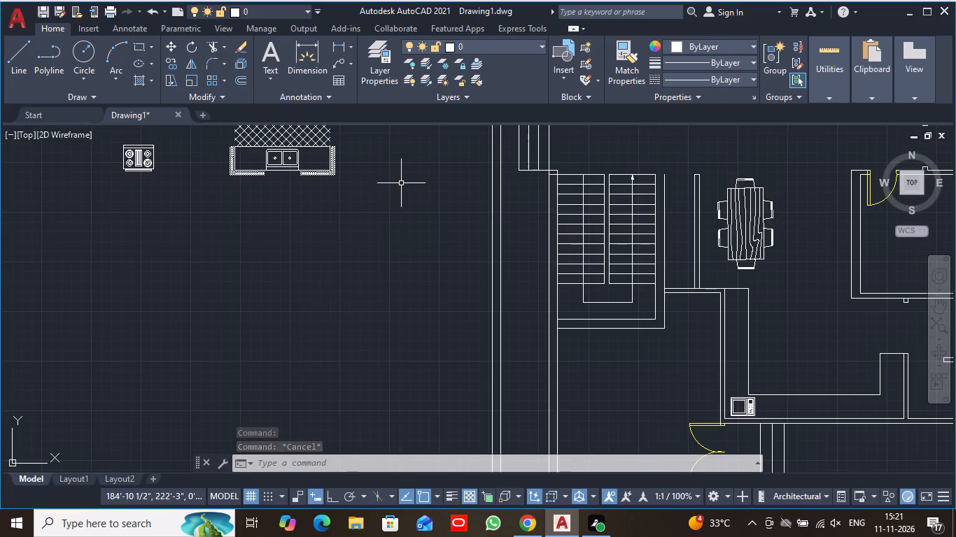
middle_drag(401, 183, 351, 251)
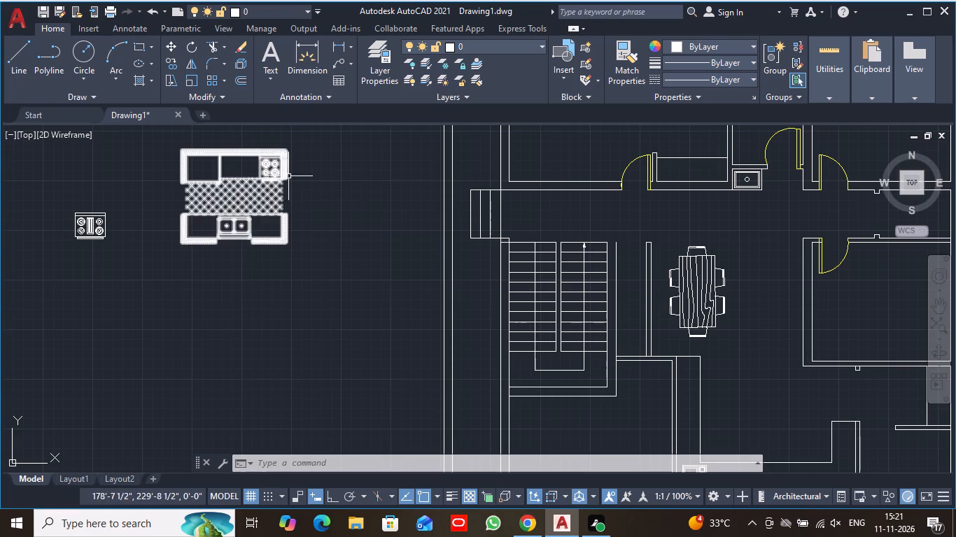
click(272, 169)
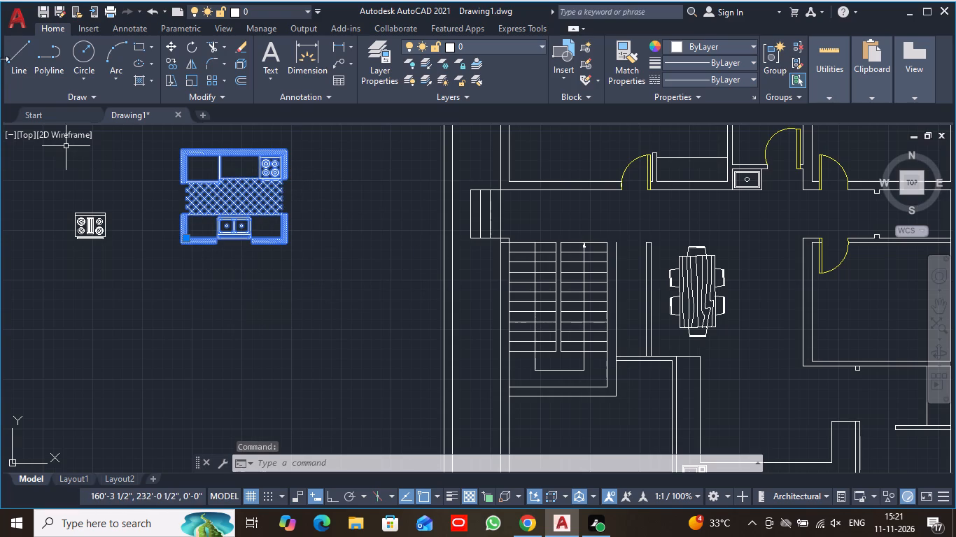
scroll(379, 246, down, 1)
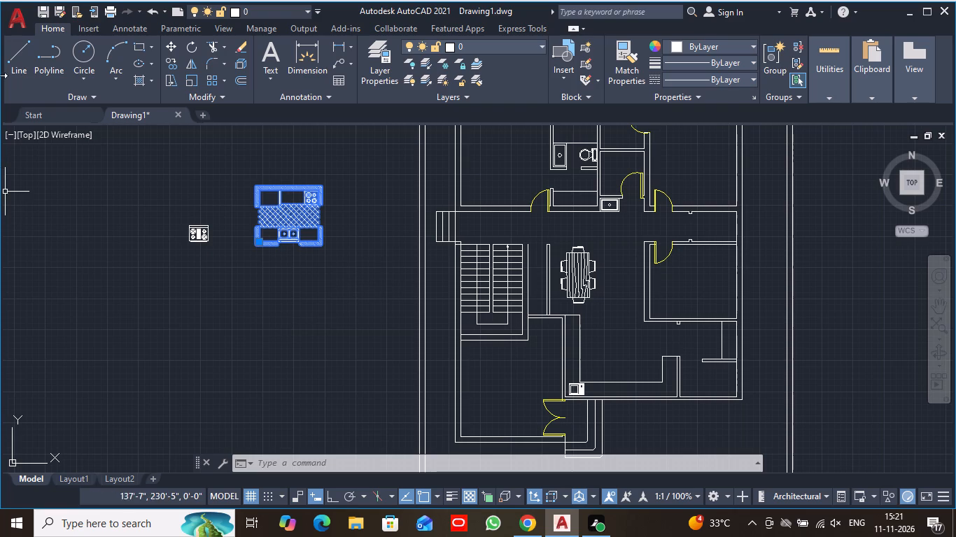
click(577, 391)
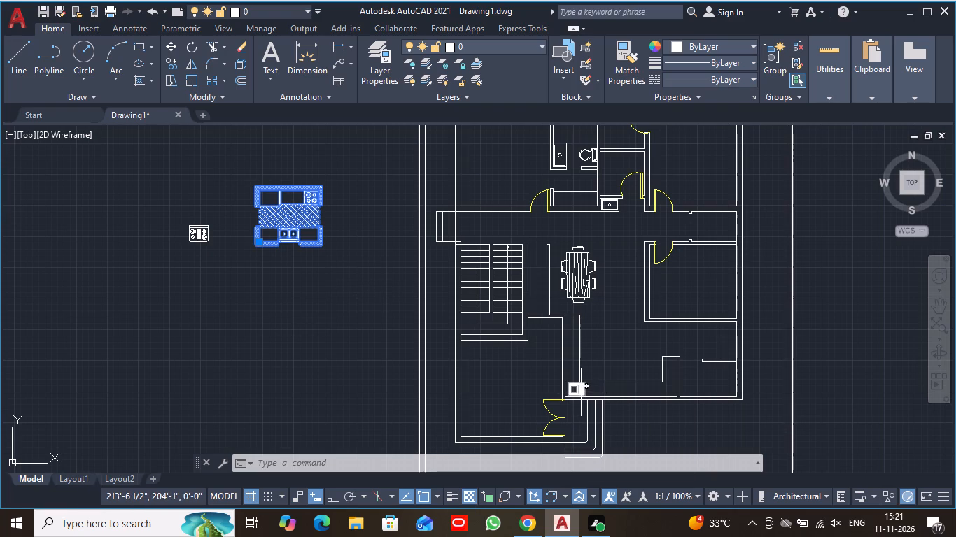
drag(579, 390, 685, 392)
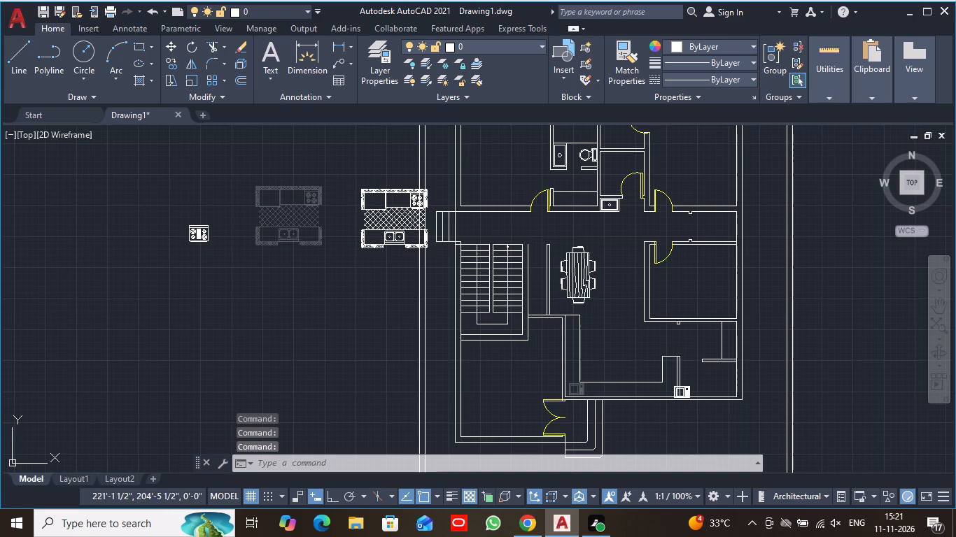
drag(685, 392, 641, 389)
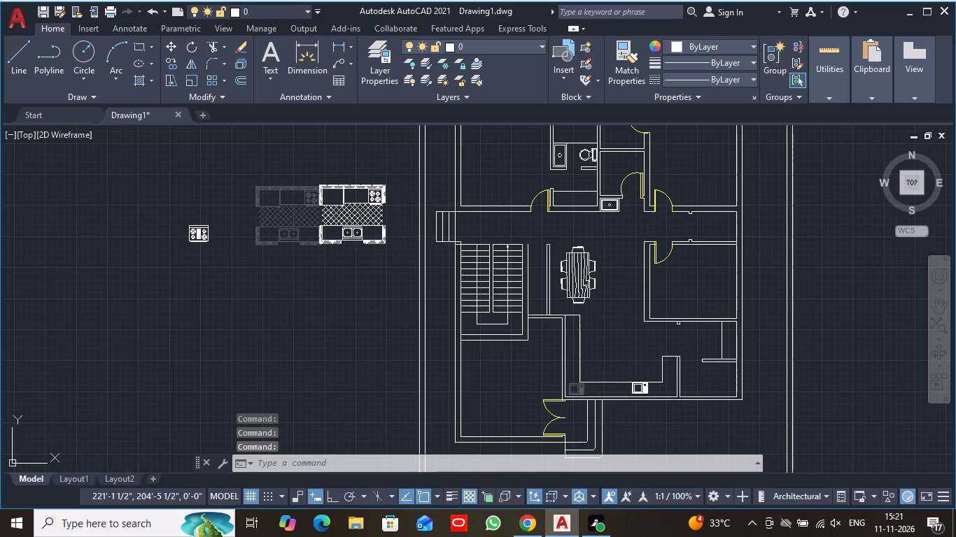
drag(641, 389, 598, 392)
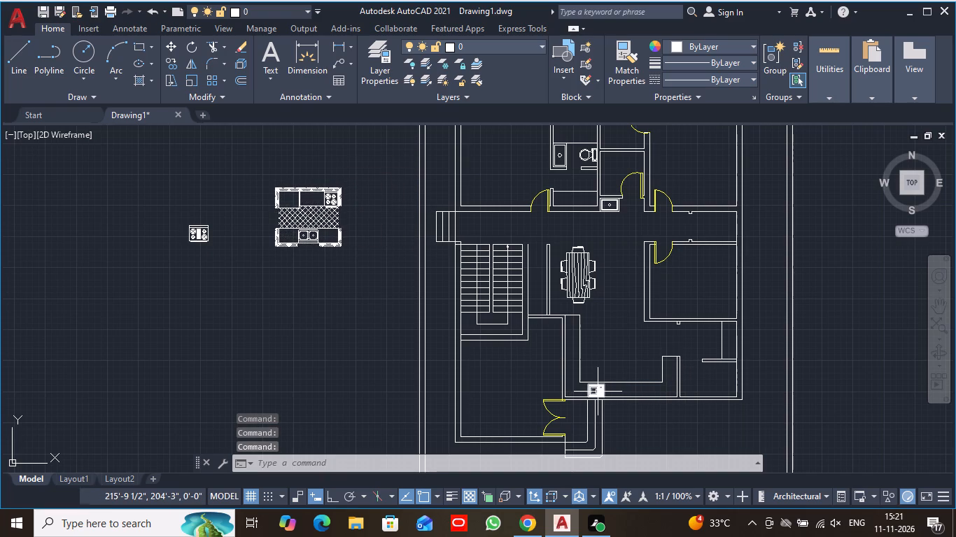
click(598, 392)
click(598, 392)
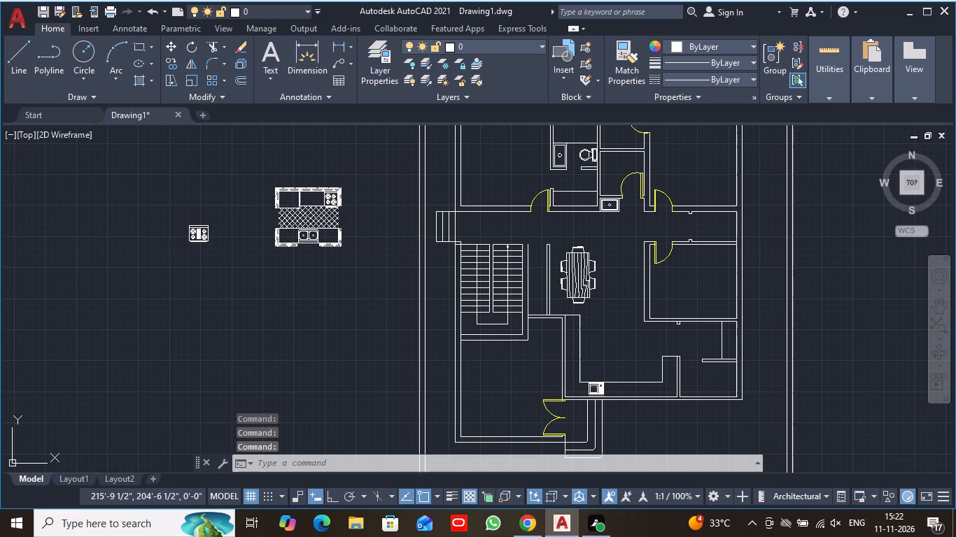
click(598, 389)
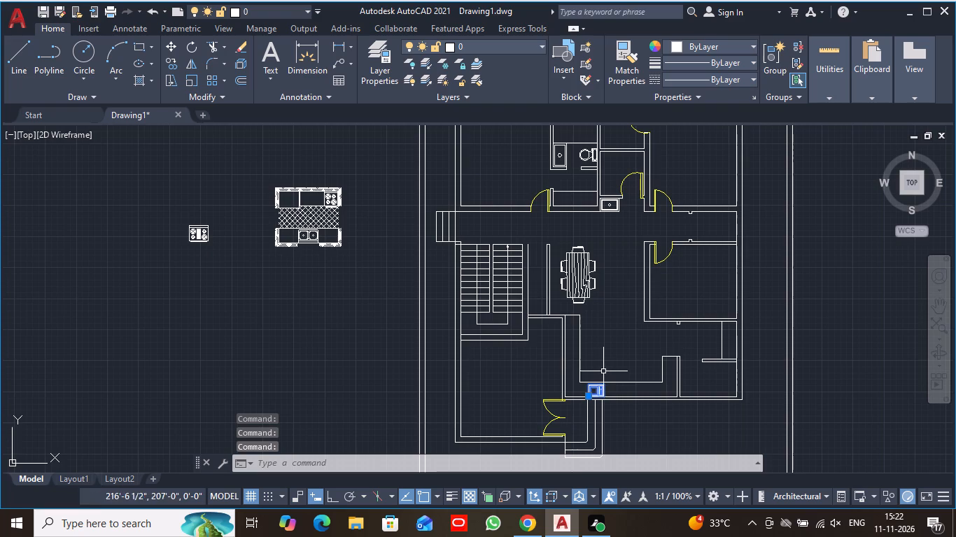
scroll(605, 371, up, 3)
middle_drag(610, 396, 607, 187)
scroll(612, 367, up, 1)
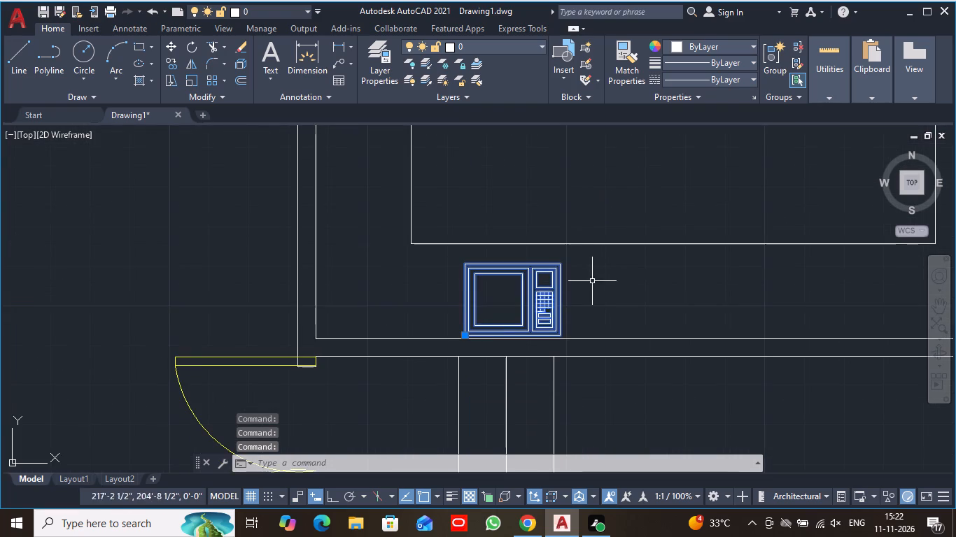
scroll(290, 229, down, 6)
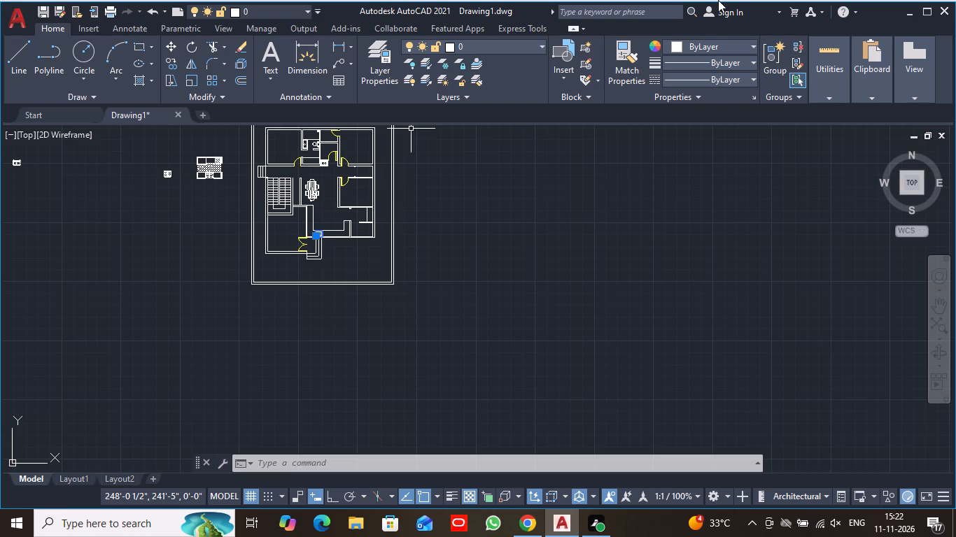
Insert the Faucet - kit sink front block from the DesignCenter Kitchens library west of the floor plan, and close DesignCenter.
text(adc)
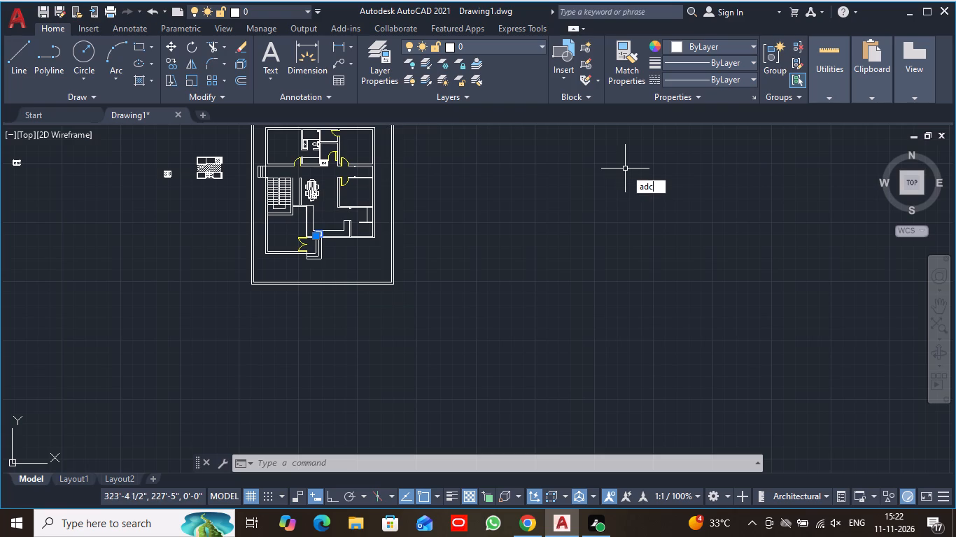
key(space)
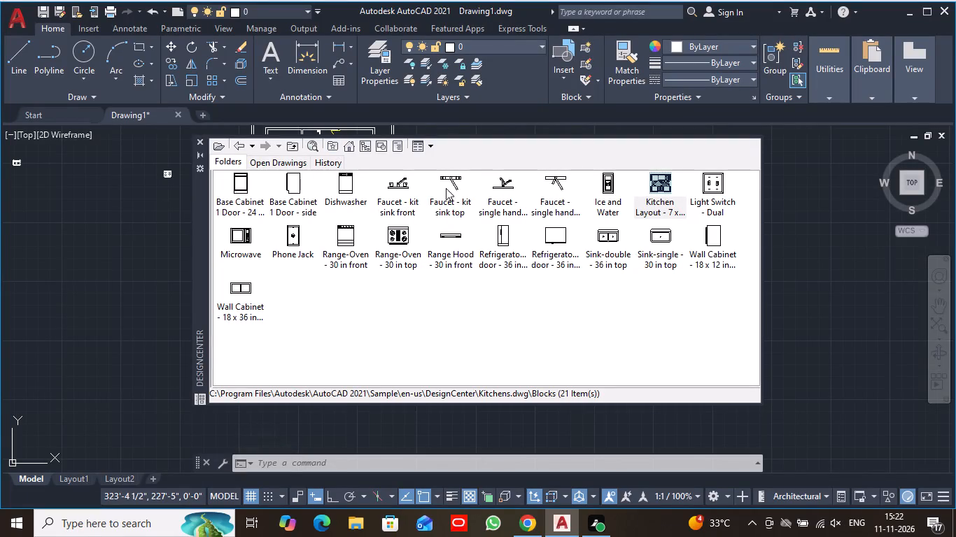
click(402, 192)
drag(402, 192, 92, 266)
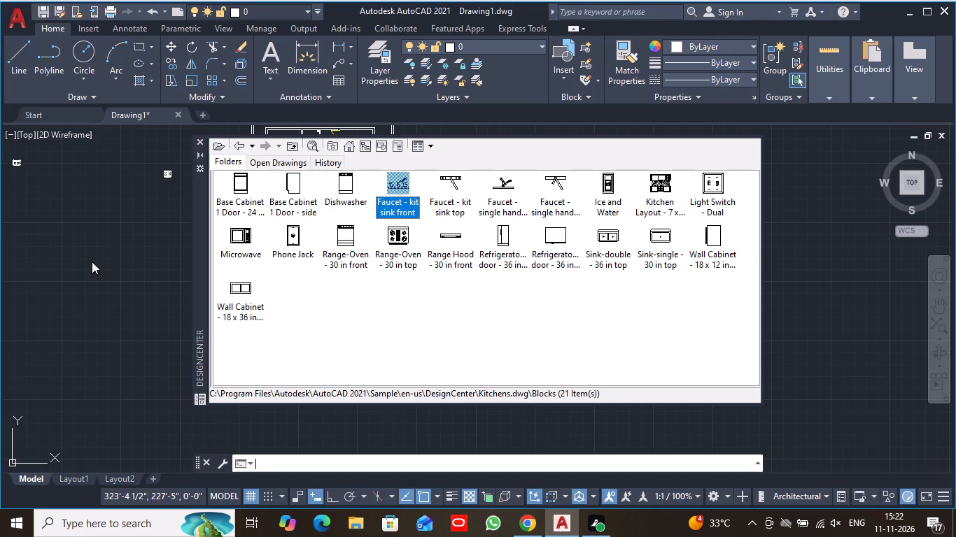
click(92, 262)
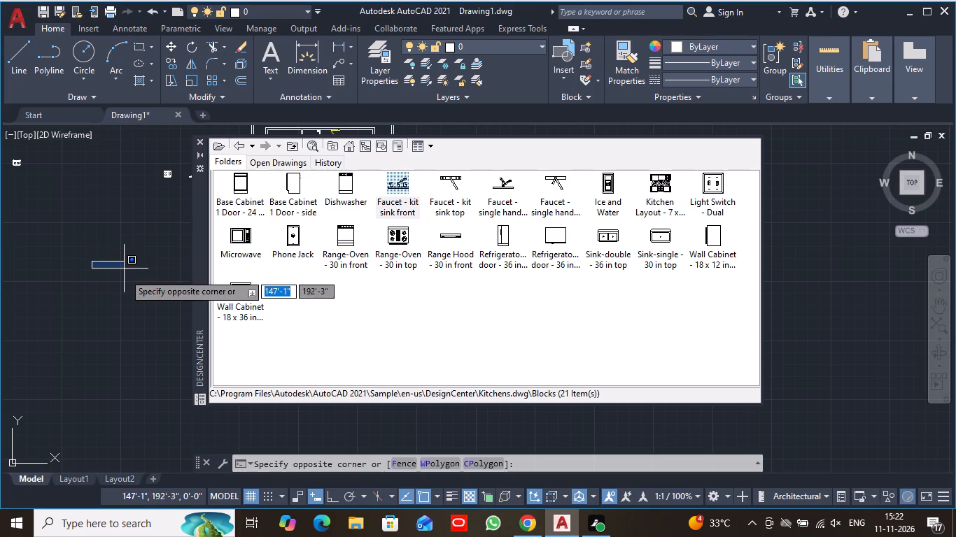
double_click(398, 199)
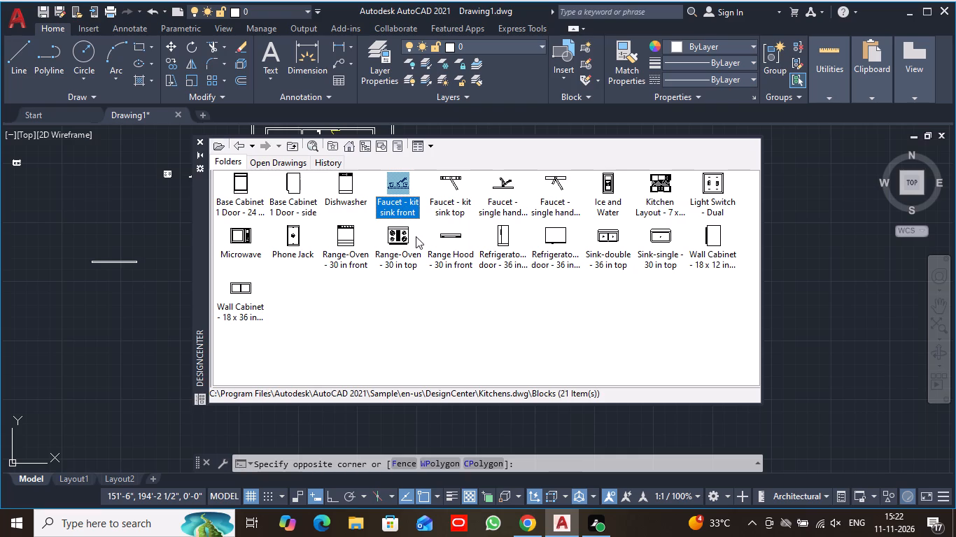
click(163, 203)
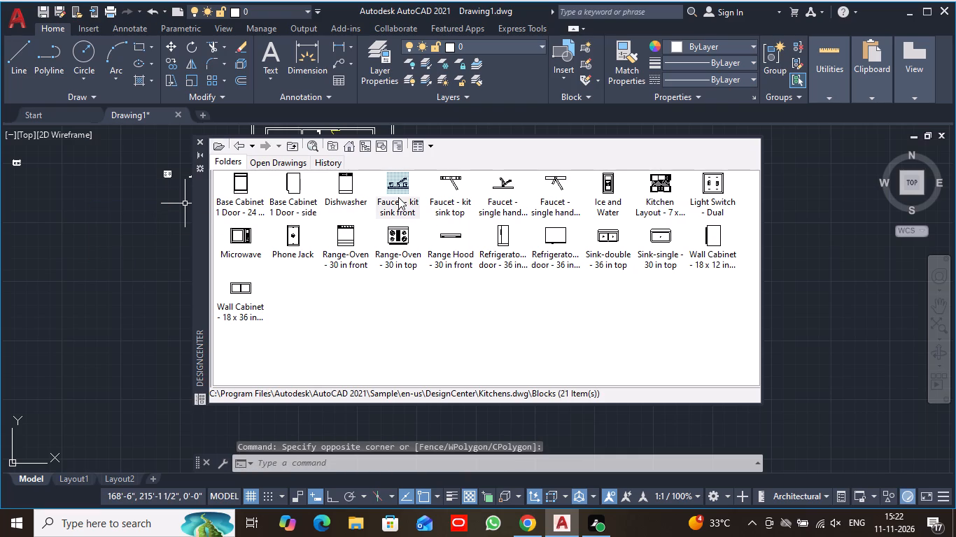
click(398, 197)
drag(398, 189, 132, 236)
scroll(132, 236, up, 4)
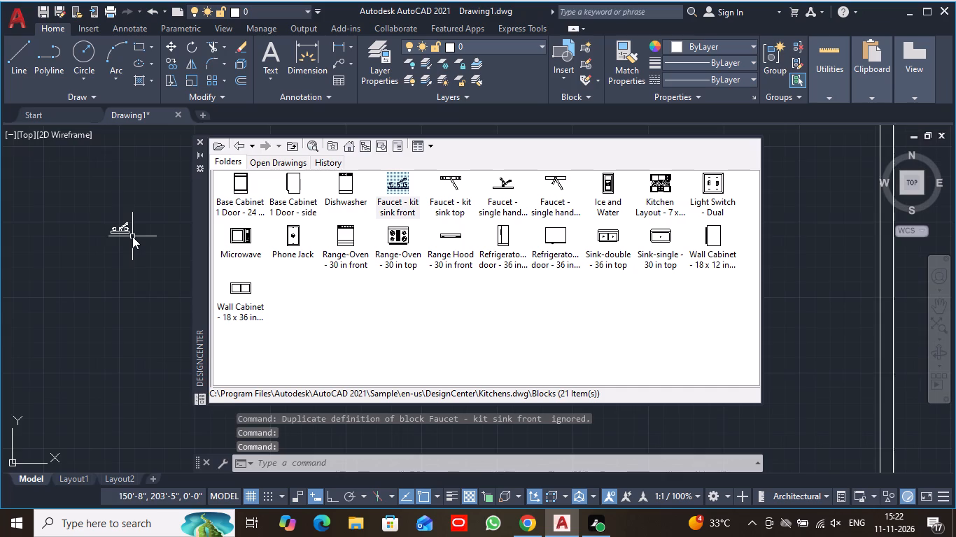
scroll(132, 236, up, 2)
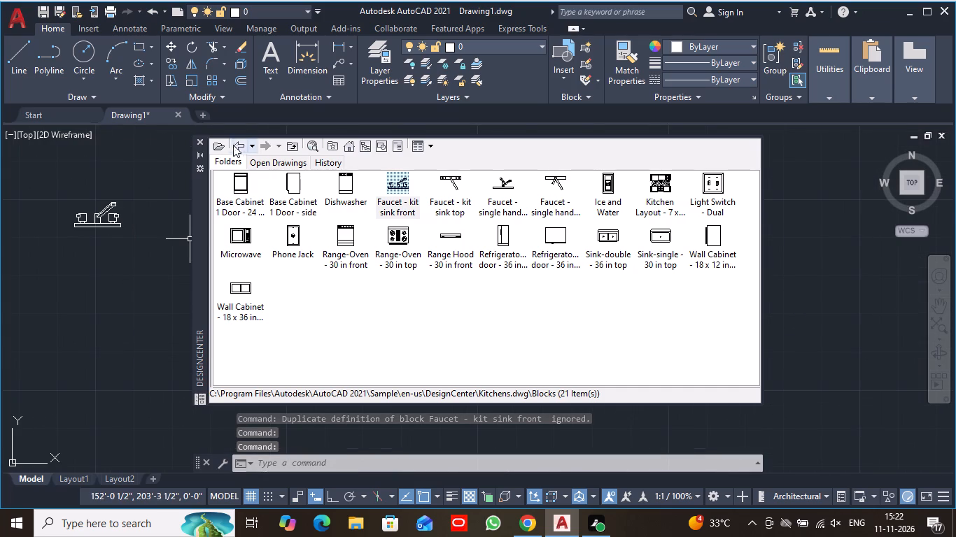
click(197, 138)
scroll(281, 222, down, 3)
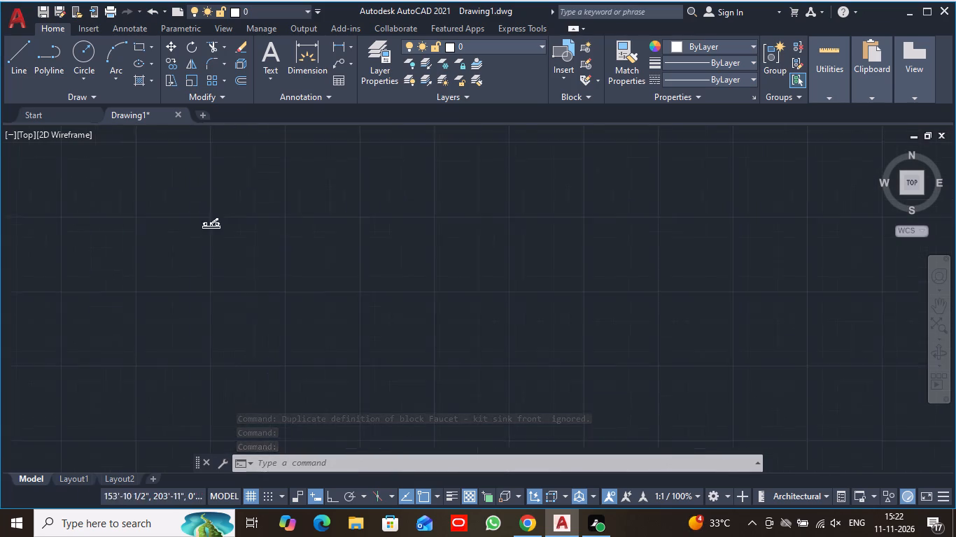
Scale up the kitchen-sink faucet west of the floor plan to roughly twice its size, using its base as the base point.
scroll(289, 234, down, 3)
middle_drag(348, 247, 240, 241)
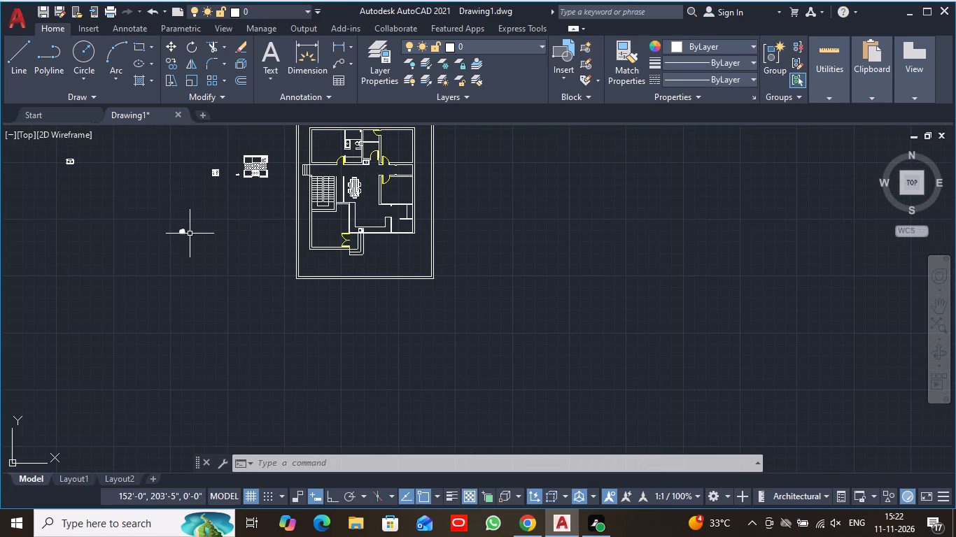
scroll(178, 235, up, 6)
click(211, 183)
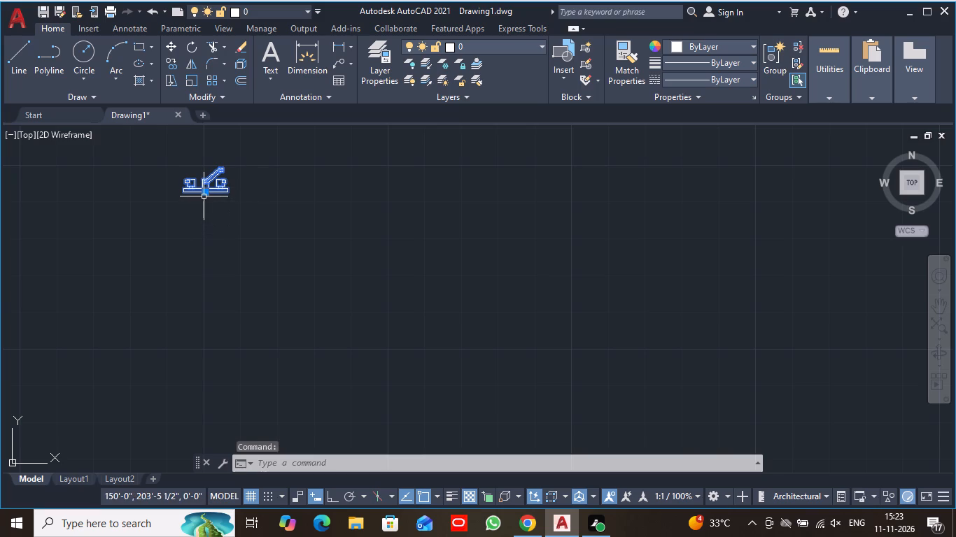
click(188, 83)
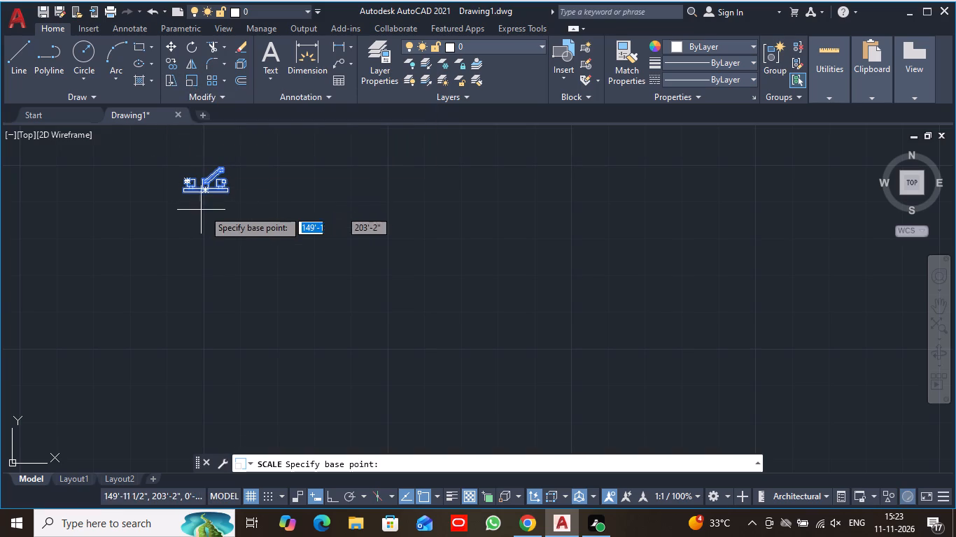
click(204, 189)
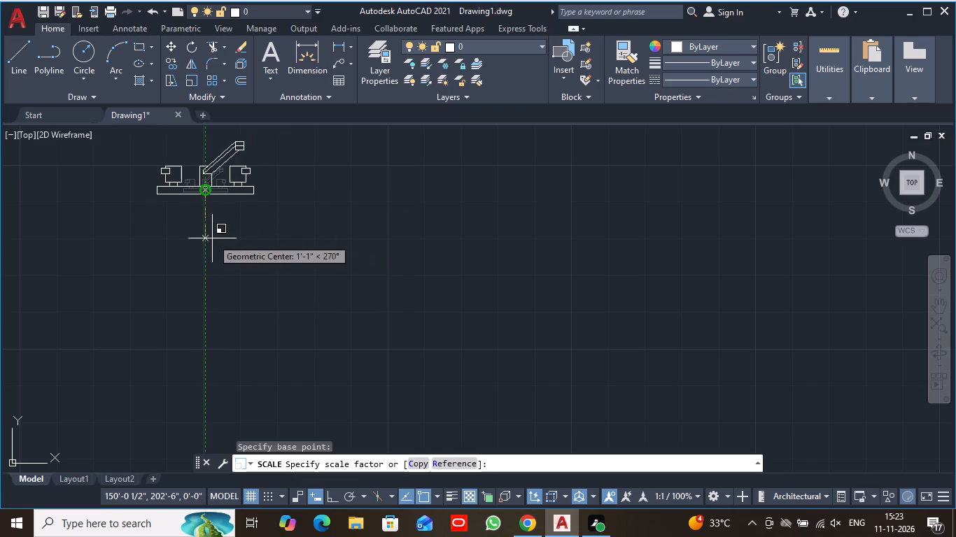
click(212, 238)
Enlarge the faucet again from its base by a scale factor of about 3.5.
scroll(297, 235, down, 2)
scroll(365, 271, down, 2)
middle_drag(425, 287, 209, 227)
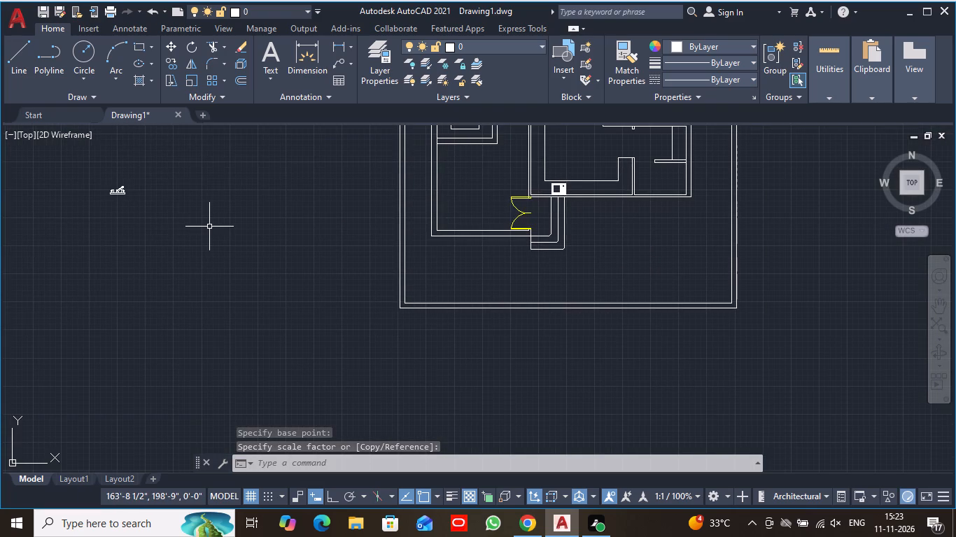
click(116, 189)
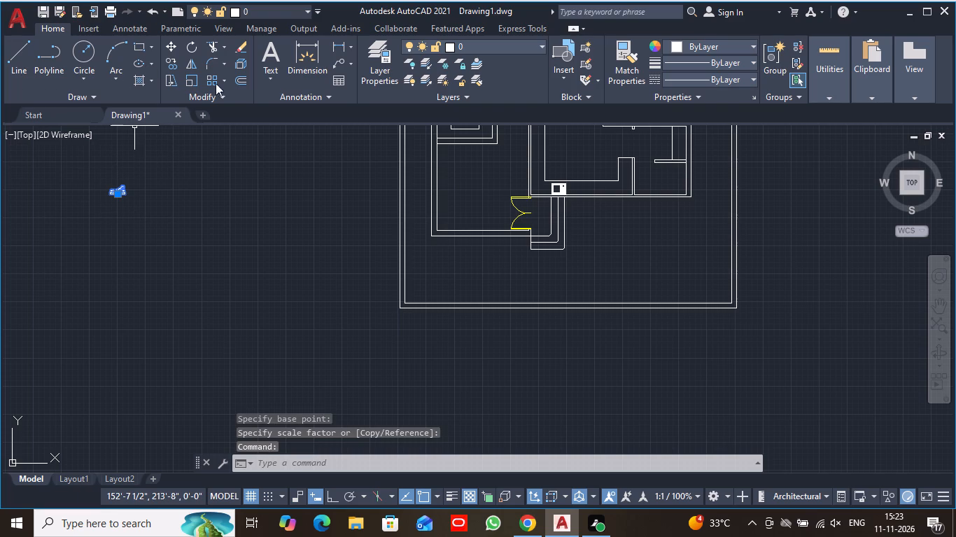
click(185, 81)
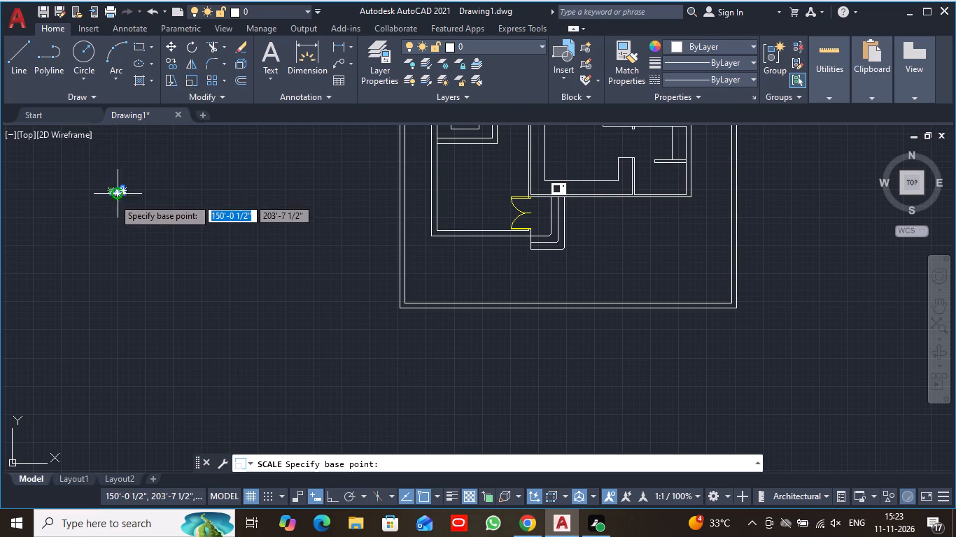
click(115, 198)
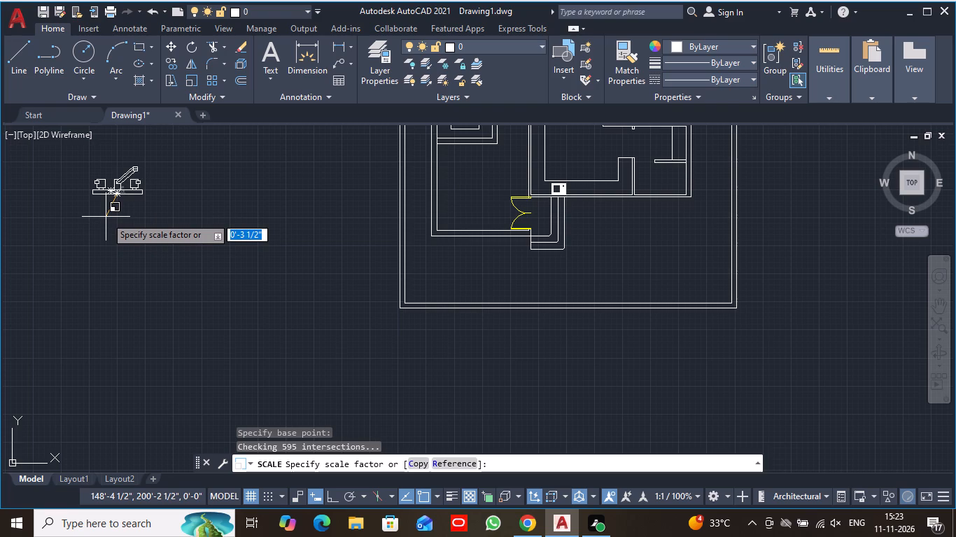
click(106, 217)
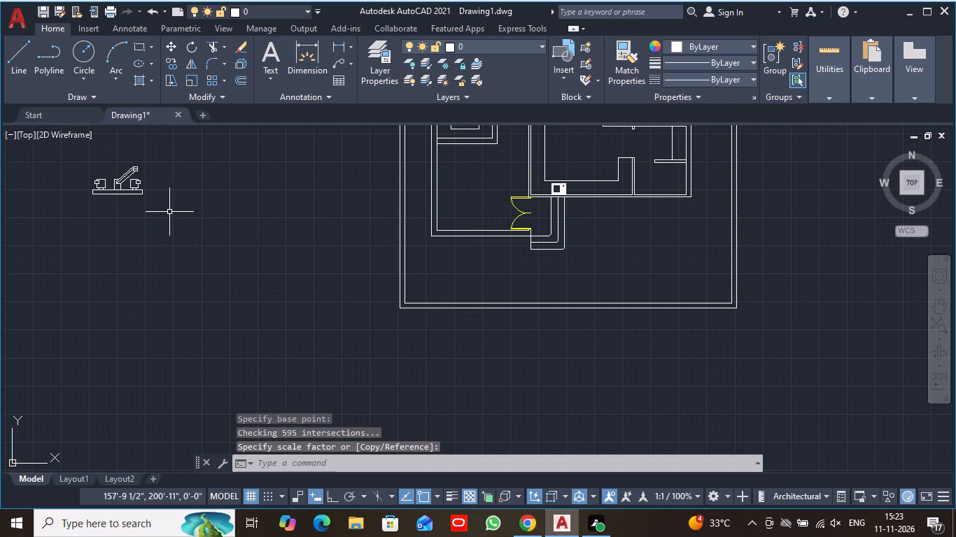
Move the enlarged faucet from west of the floor plan onto the kitchen's south counter, east of the microwave.
scroll(169, 212, down, 1)
middle_drag(207, 227, 157, 228)
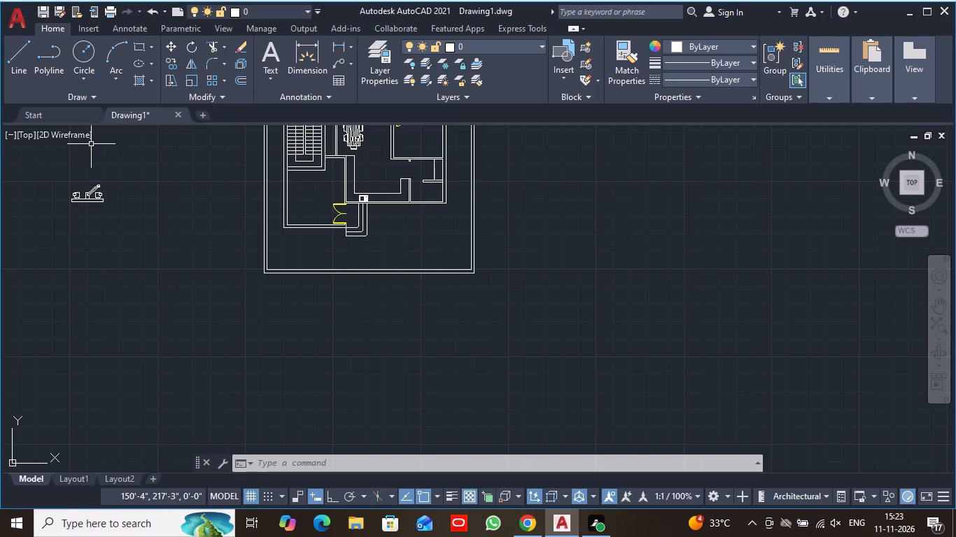
click(62, 174)
click(122, 220)
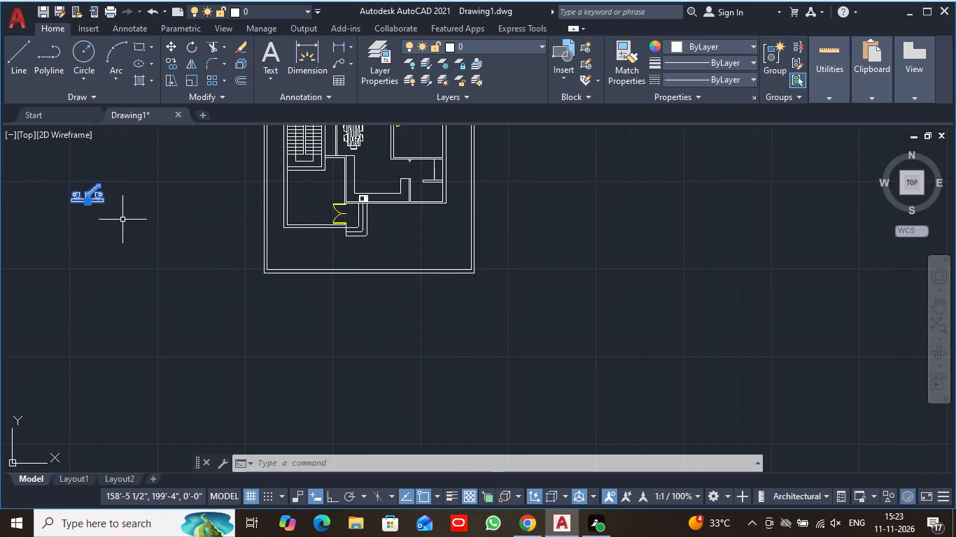
click(174, 45)
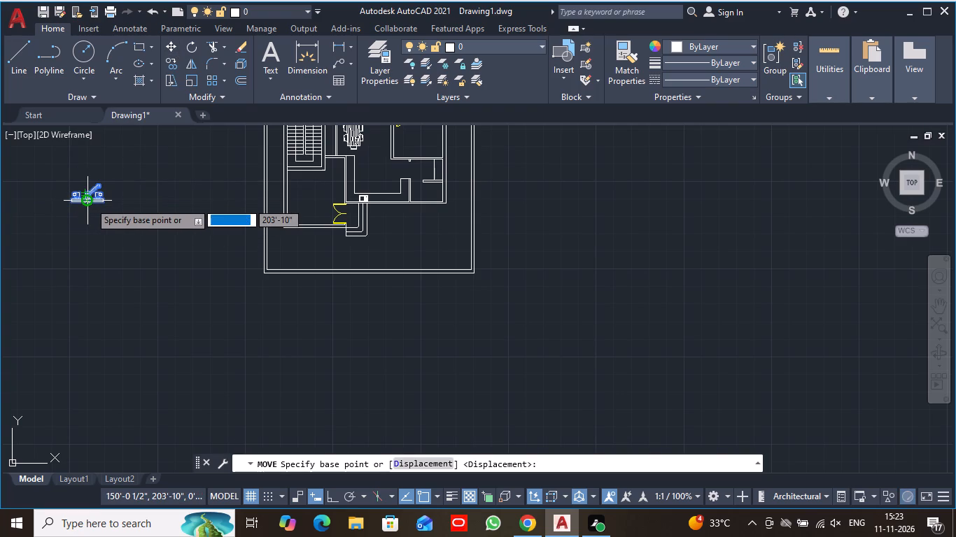
click(90, 202)
scroll(390, 198, up, 4)
scroll(393, 206, down, 1)
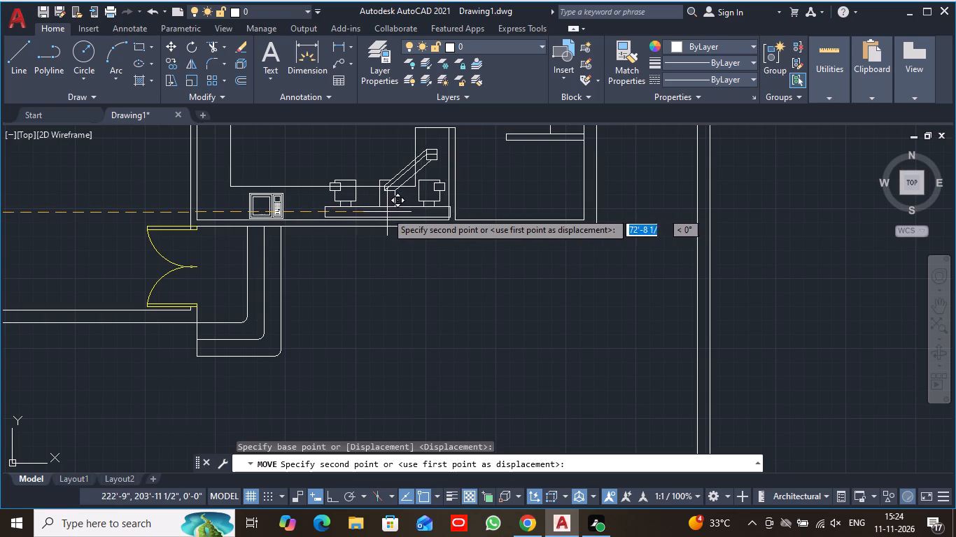
click(384, 212)
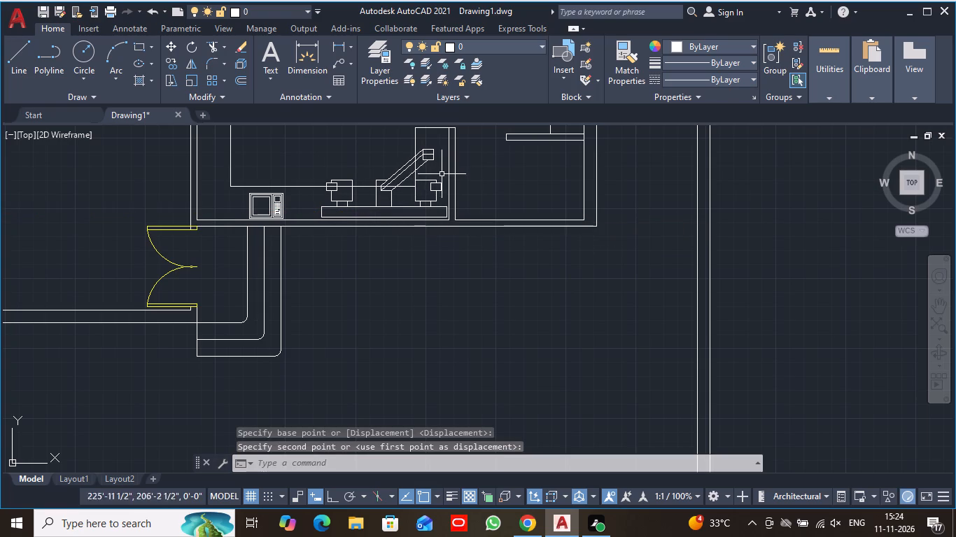
Scale the faucet on the kitchen counter down to roughly half its size, using its base as the base point.
click(385, 202)
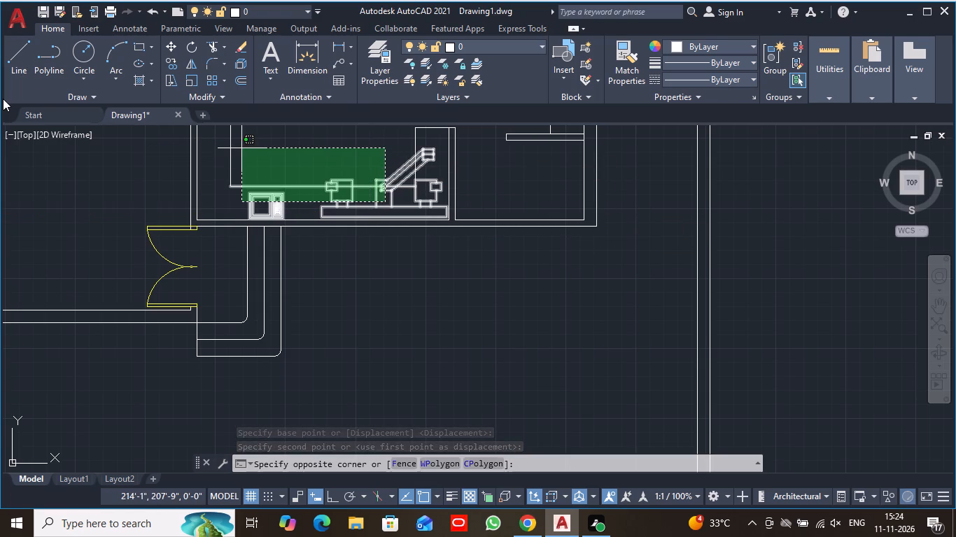
key(Escape)
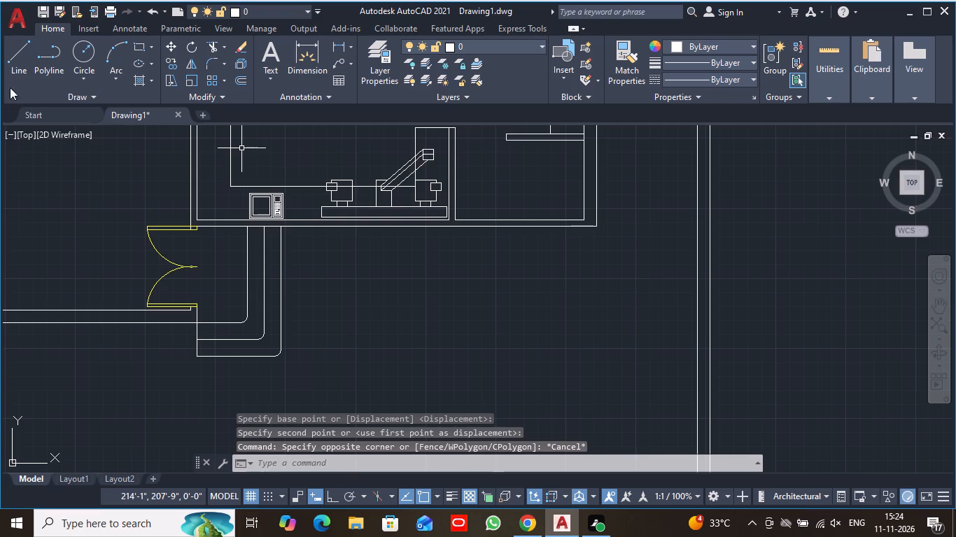
click(307, 144)
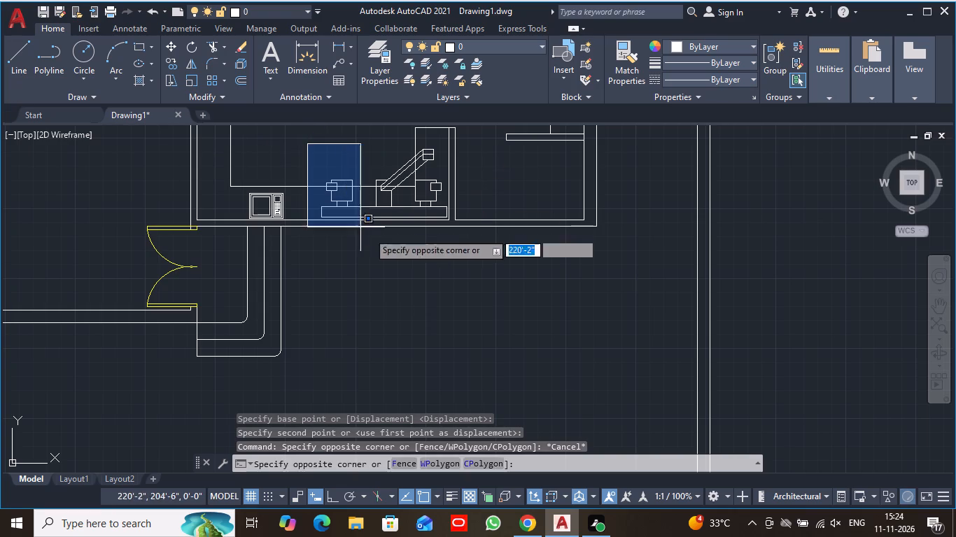
click(482, 237)
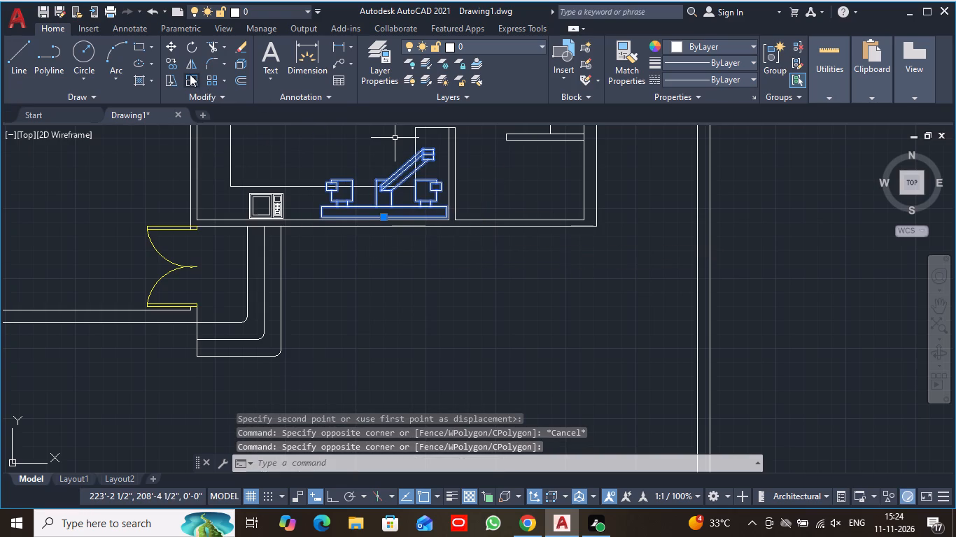
click(190, 74)
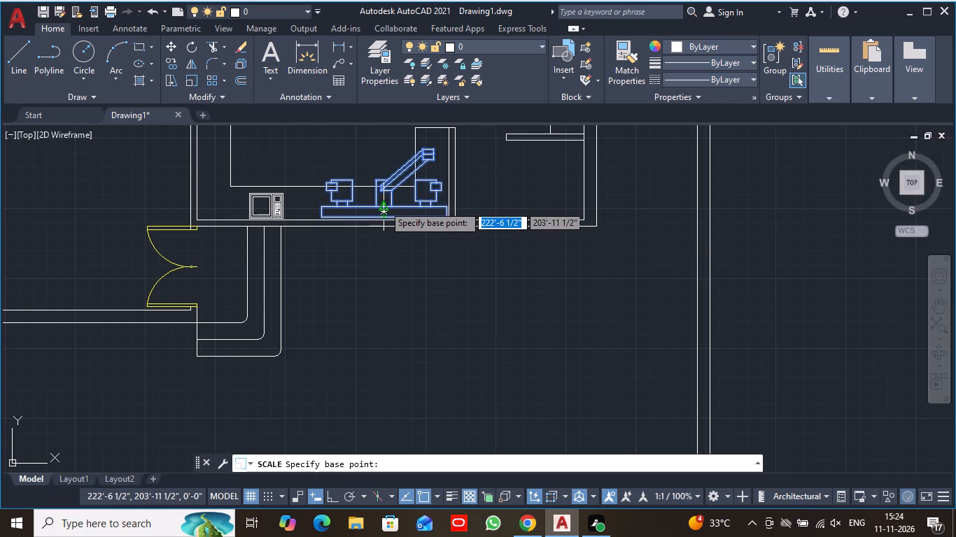
drag(384, 209, 389, 192)
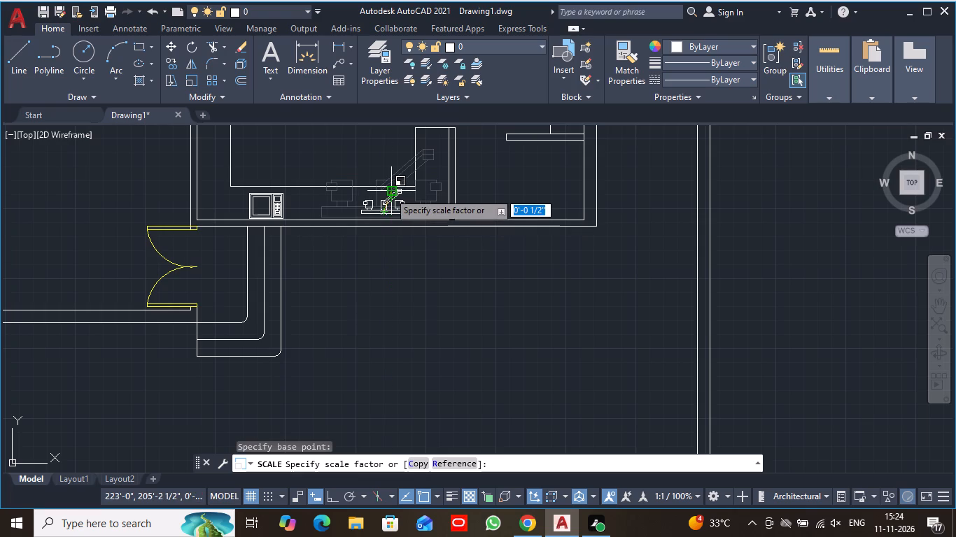
drag(389, 192, 394, 191)
click(394, 191)
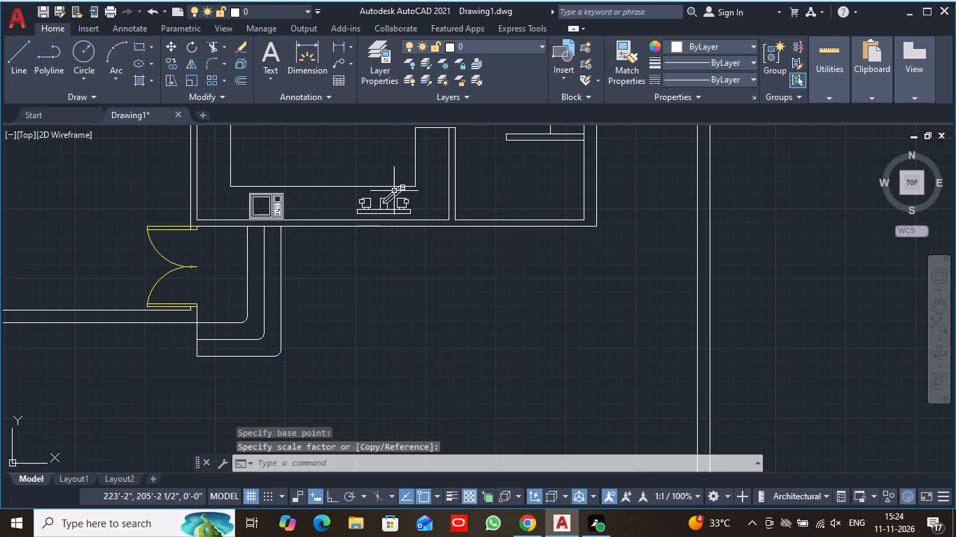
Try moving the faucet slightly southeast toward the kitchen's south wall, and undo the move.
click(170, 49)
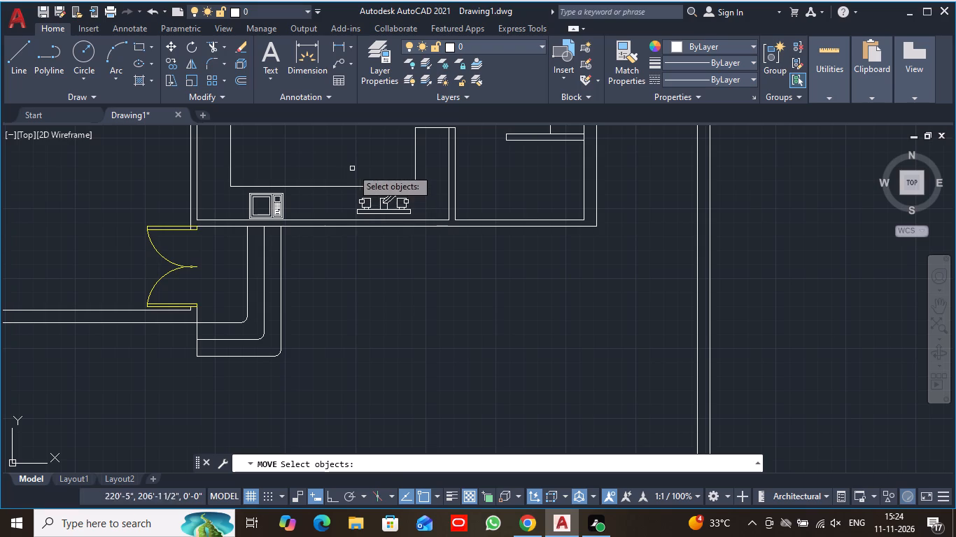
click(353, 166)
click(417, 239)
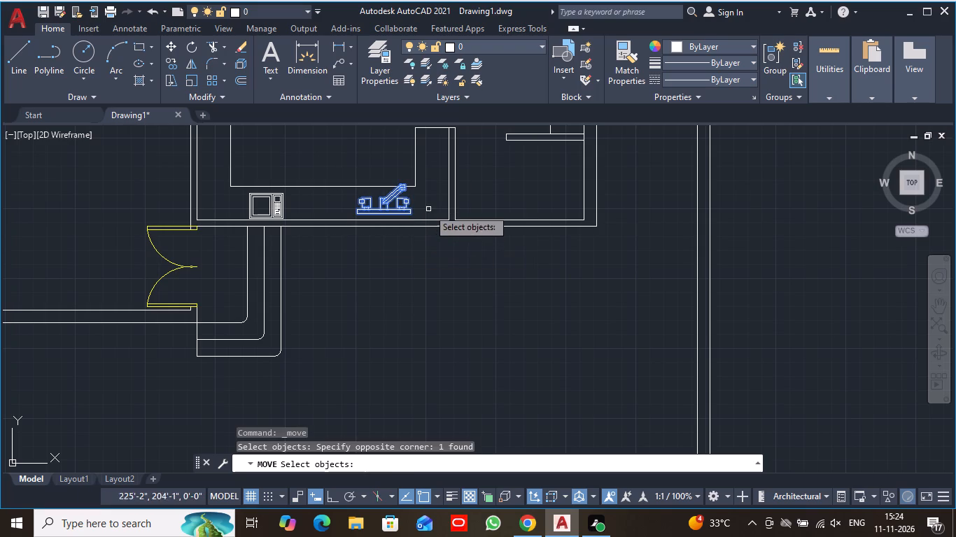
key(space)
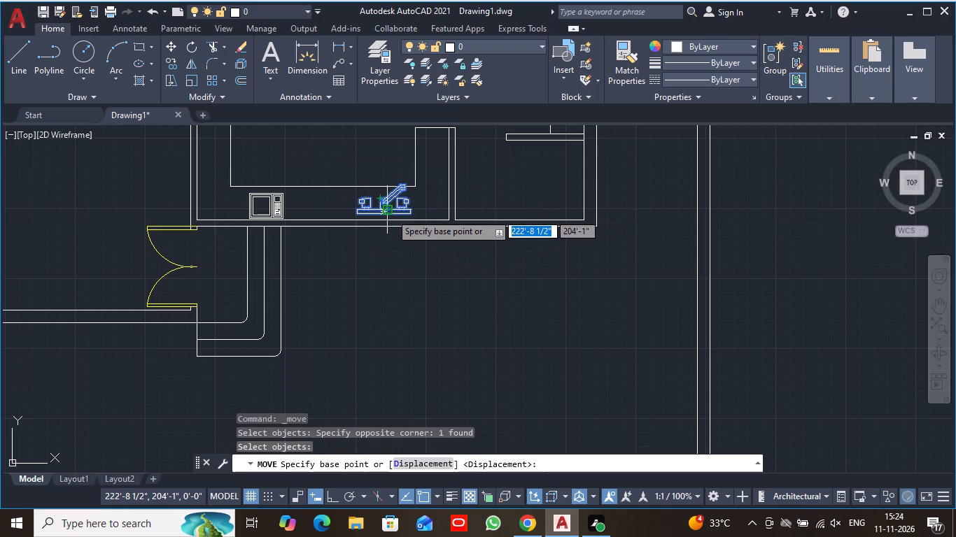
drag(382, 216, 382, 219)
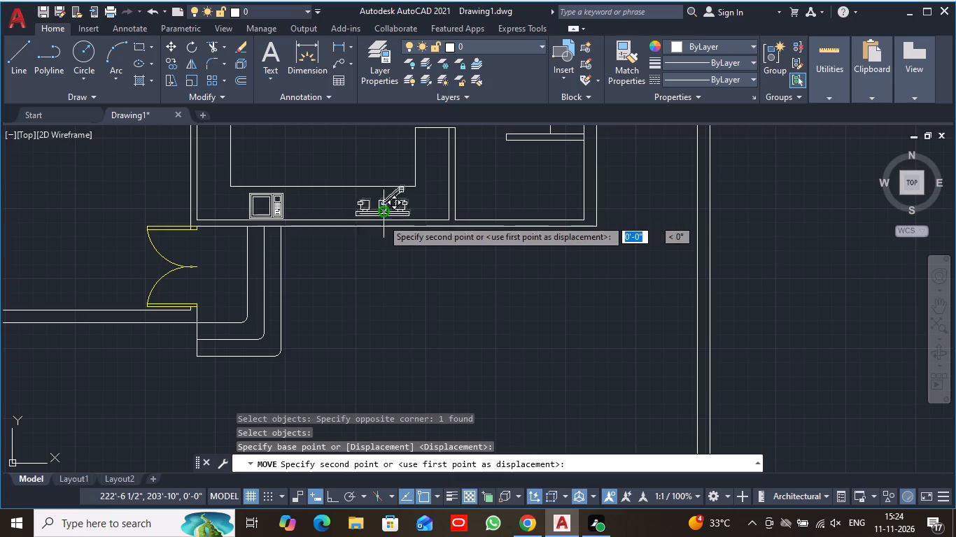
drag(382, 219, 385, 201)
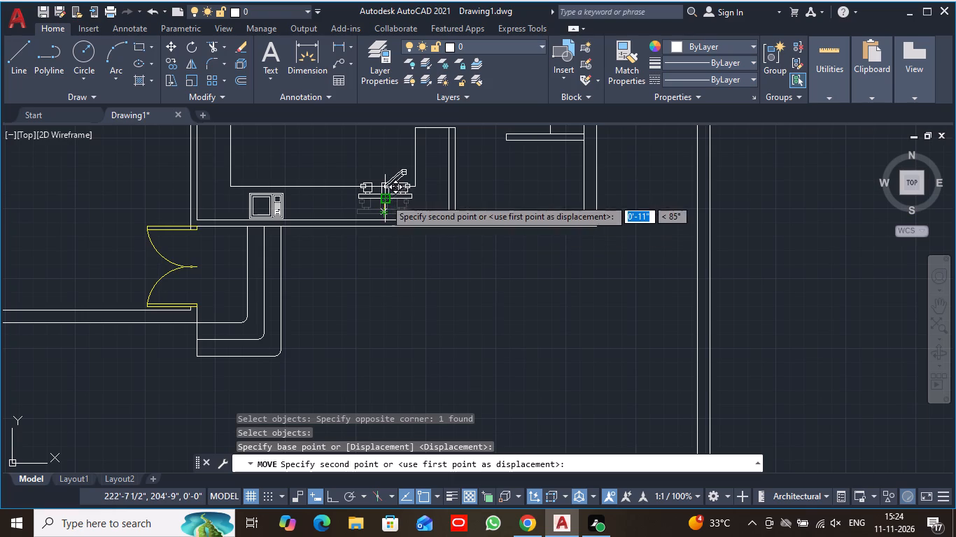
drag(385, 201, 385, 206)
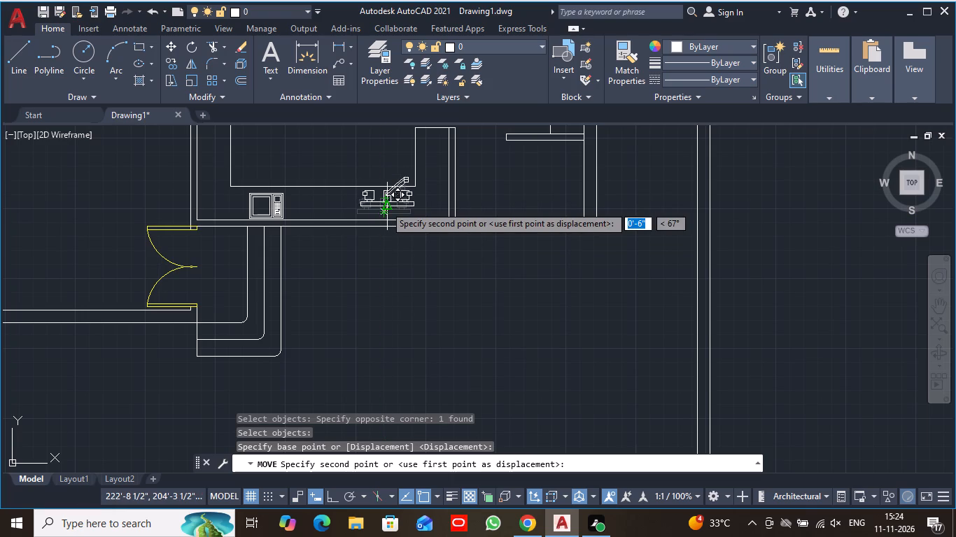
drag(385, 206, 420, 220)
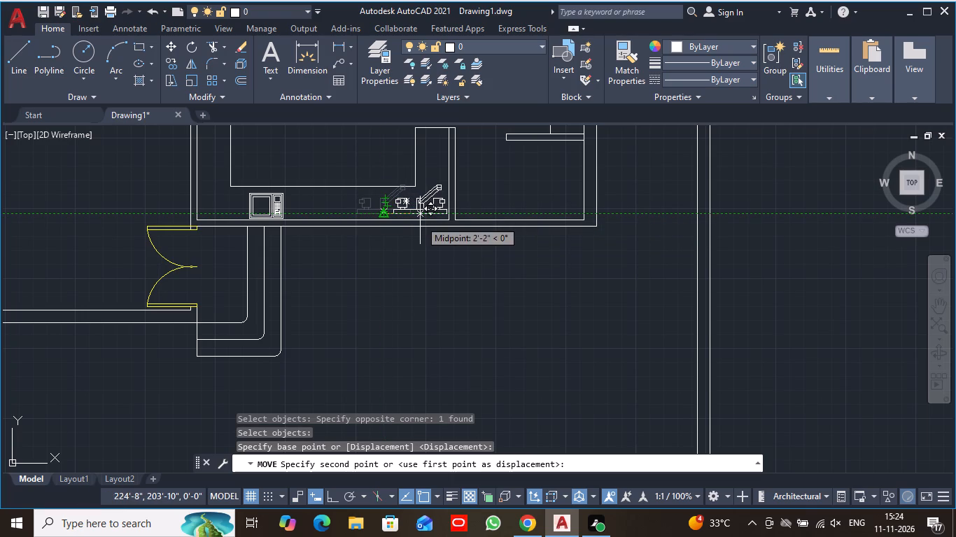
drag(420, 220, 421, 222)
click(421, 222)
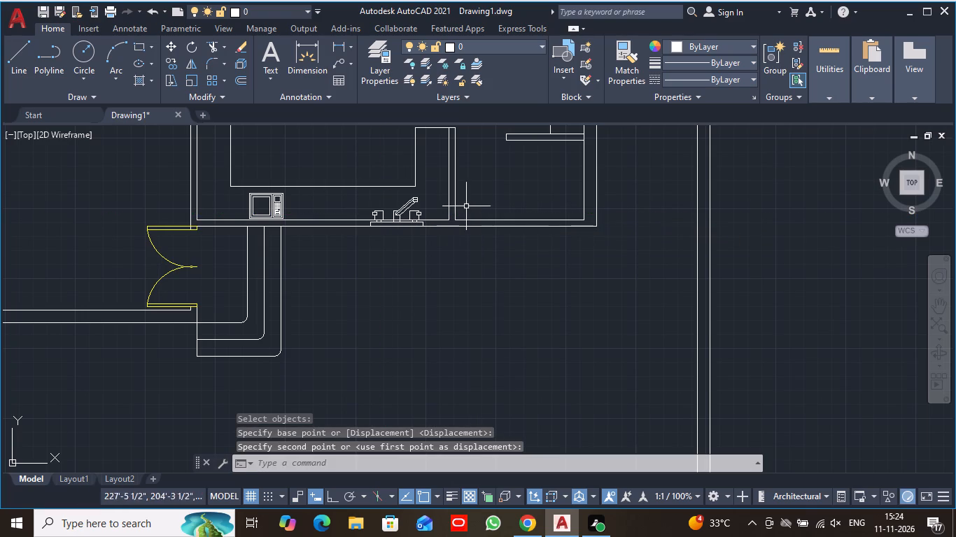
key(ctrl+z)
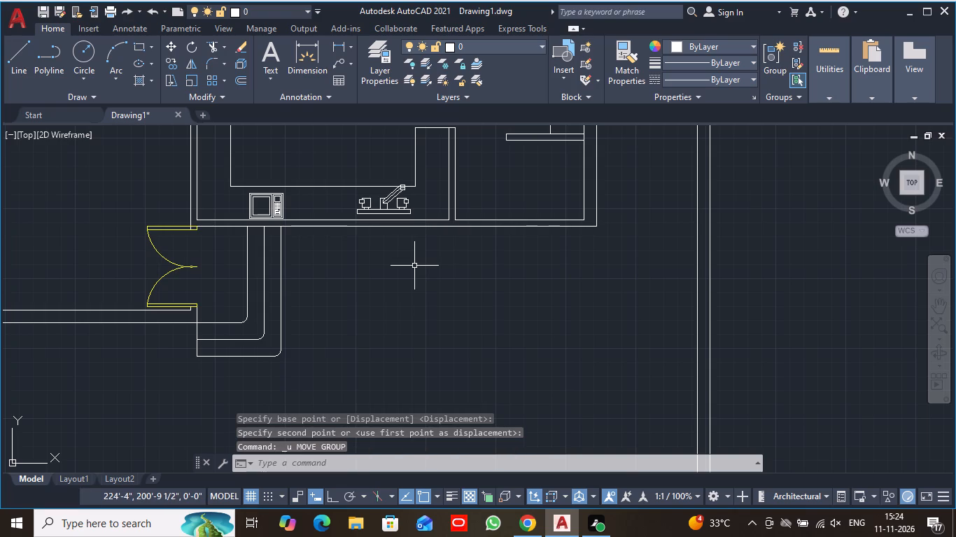
Insert the Sink-single - 30 in top block from the DesignCenter Kitchens library east of the floor plan's boundary wall, and close DesignCenter.
text(adc)
key(space)
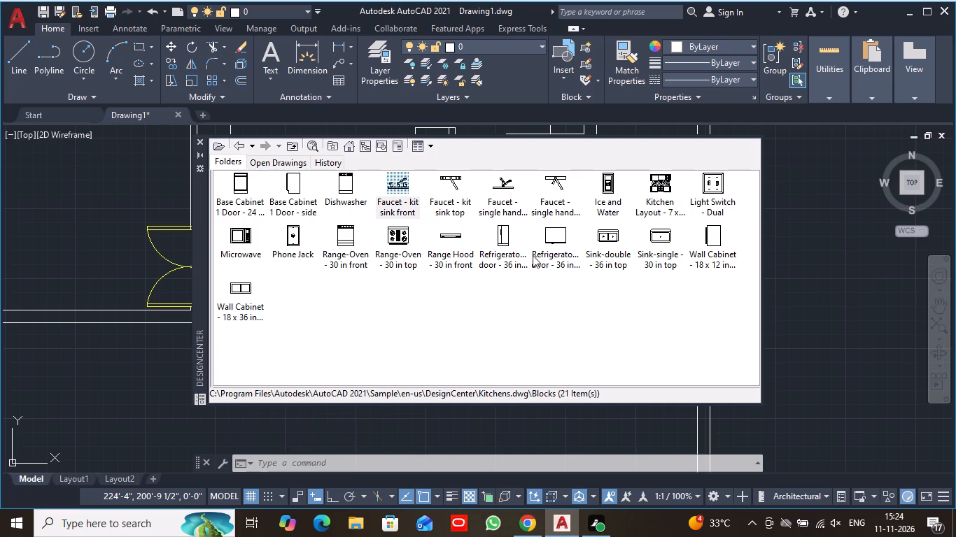
click(654, 236)
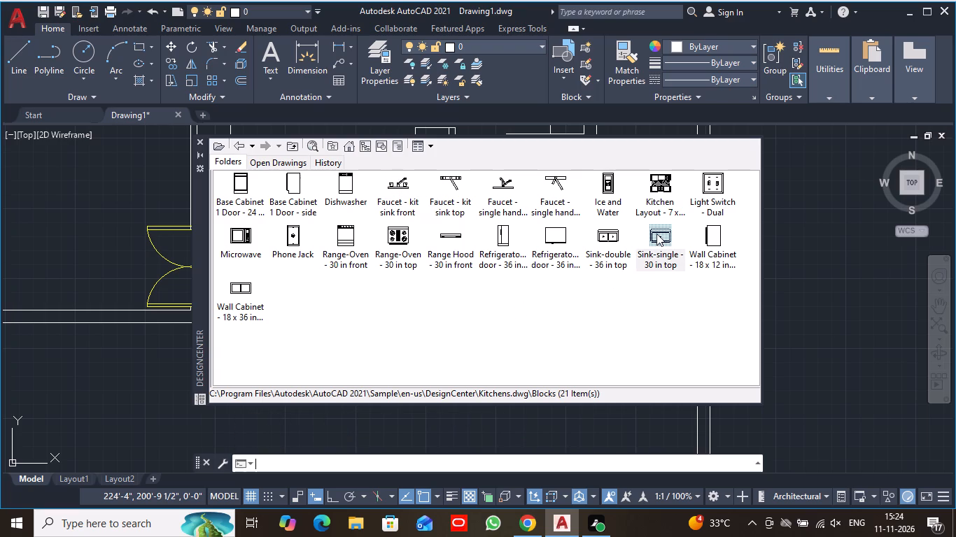
drag(656, 234, 806, 282)
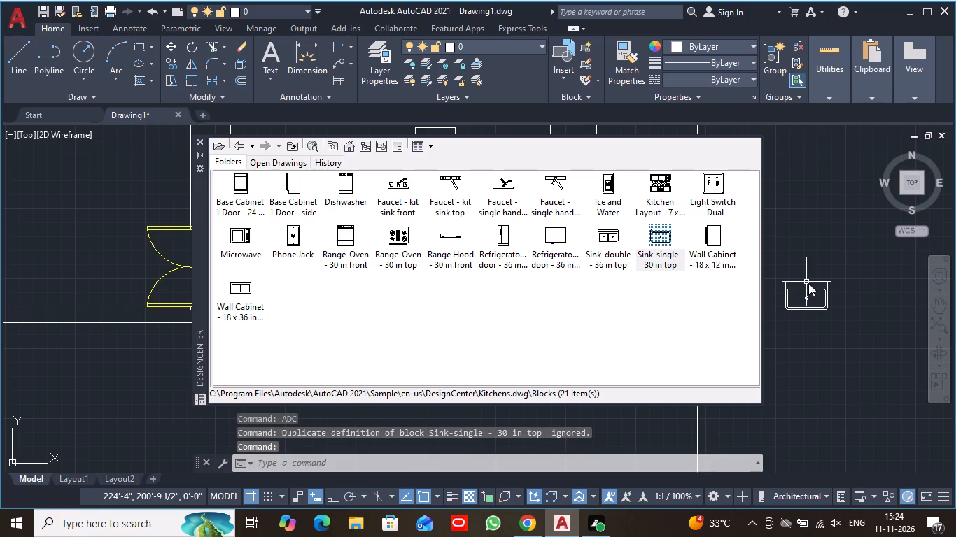
click(197, 141)
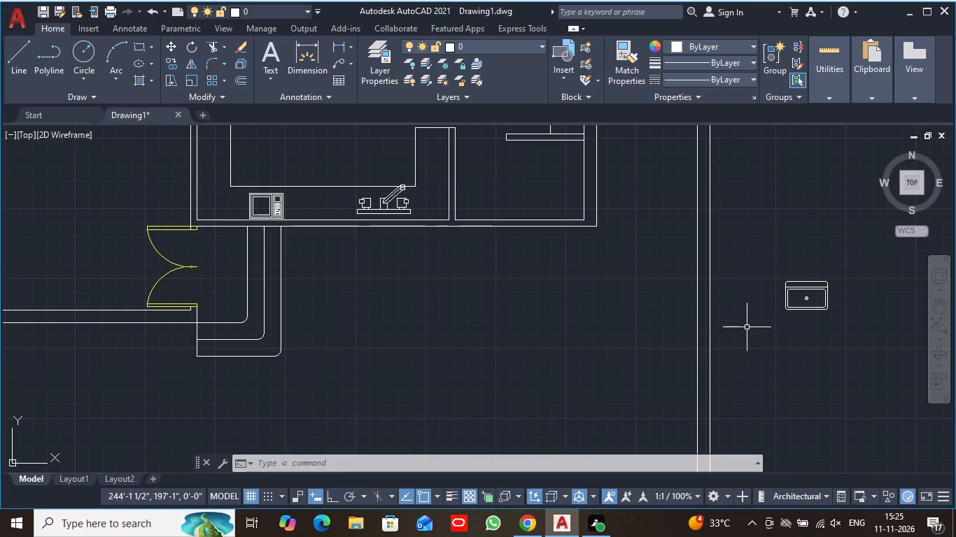
middle_drag(501, 280, 497, 296)
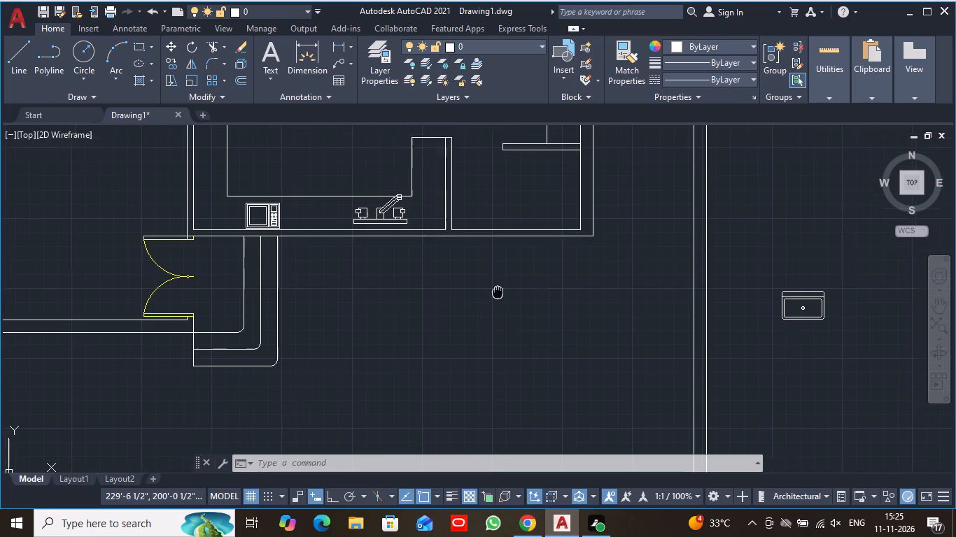
Rotate the single sink east of the floor plan about 270° around its south edge midpoint, so its back ledge faces east.
middle_drag(497, 296, 491, 330)
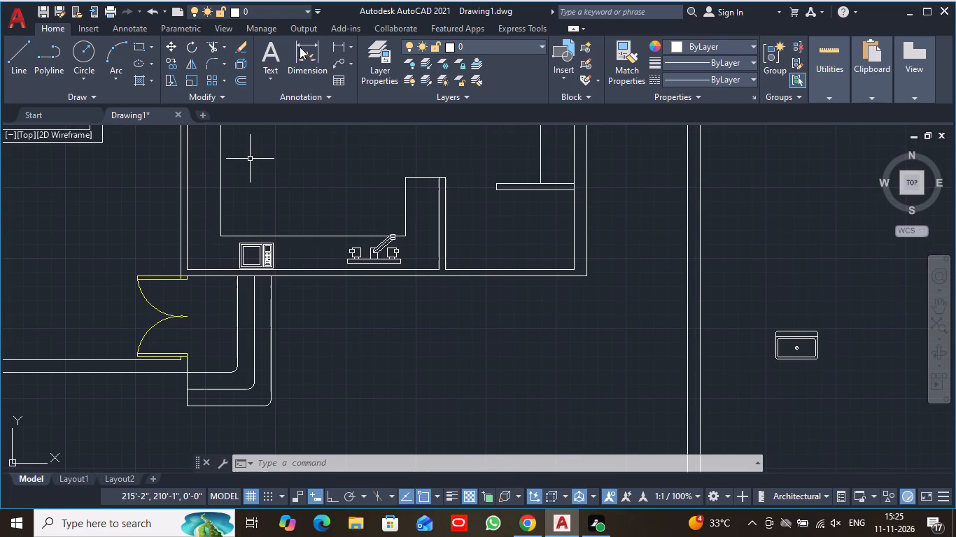
click(191, 42)
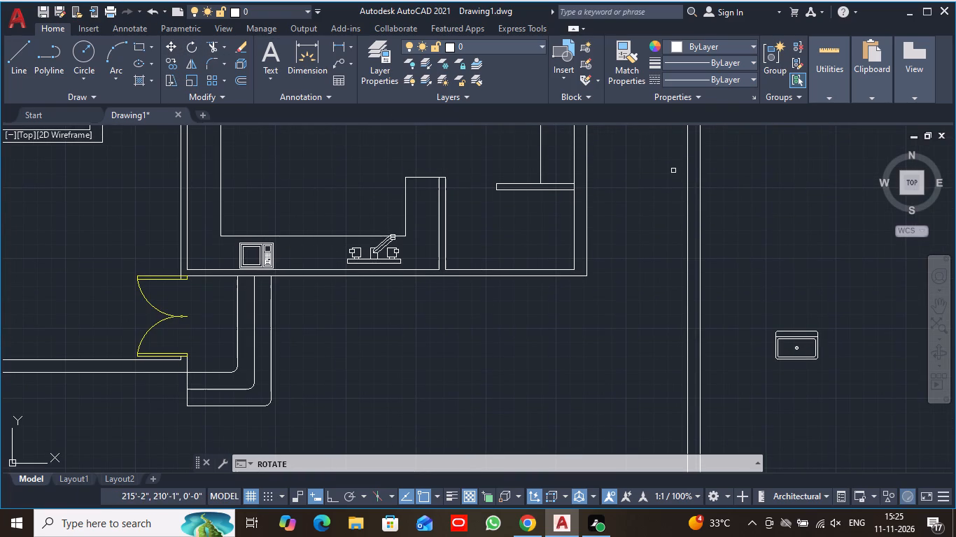
click(737, 308)
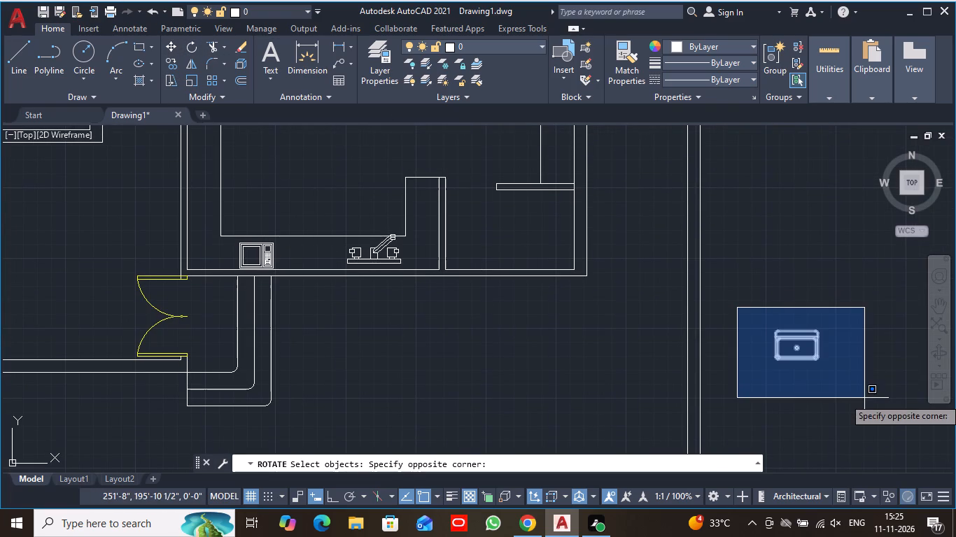
click(864, 398)
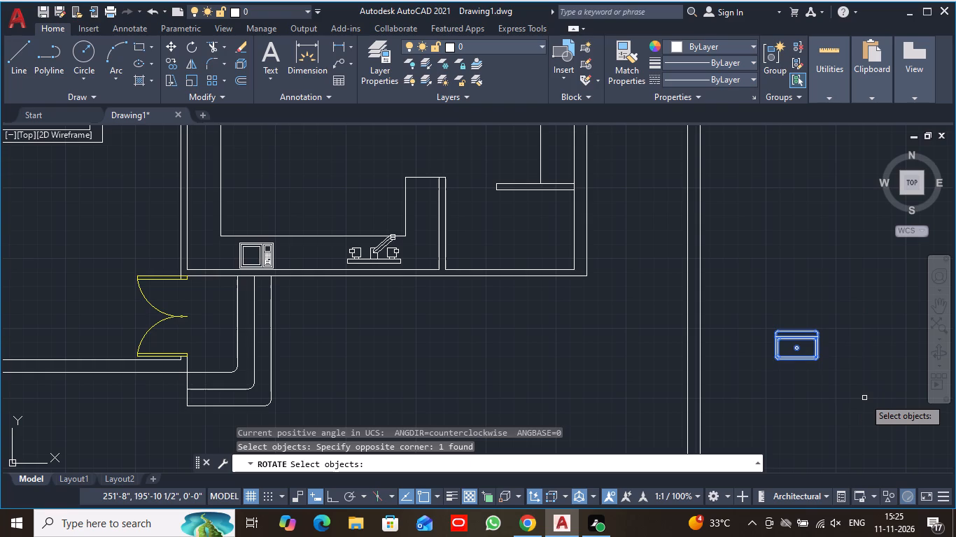
key(Return)
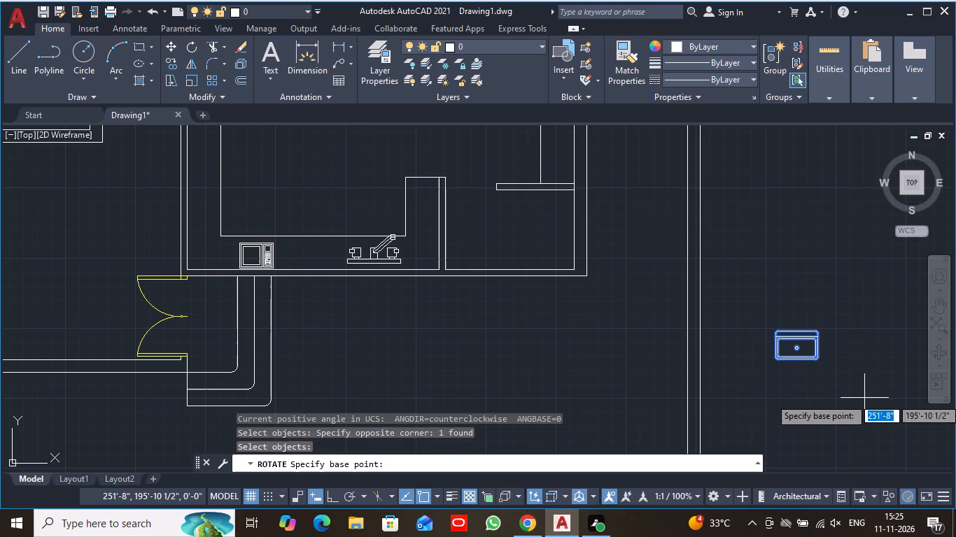
click(796, 359)
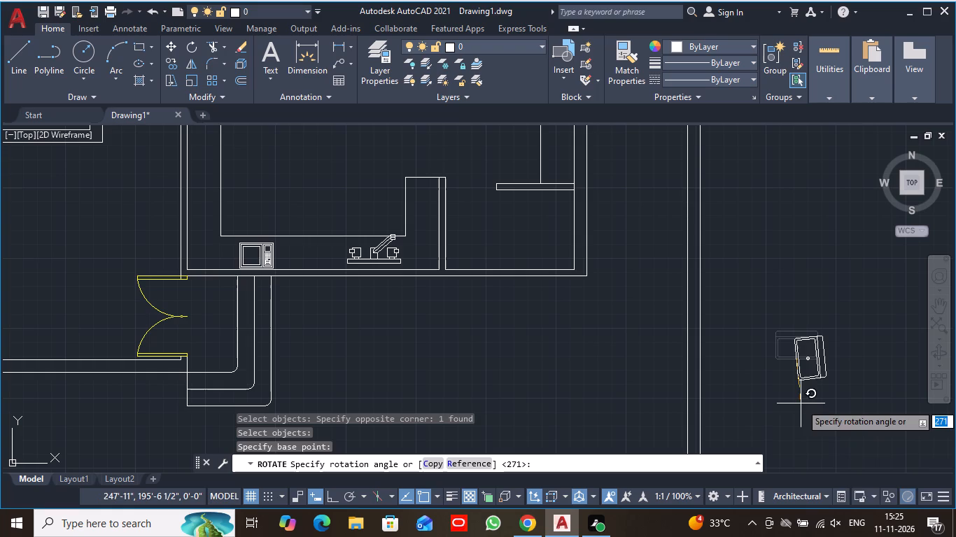
click(796, 465)
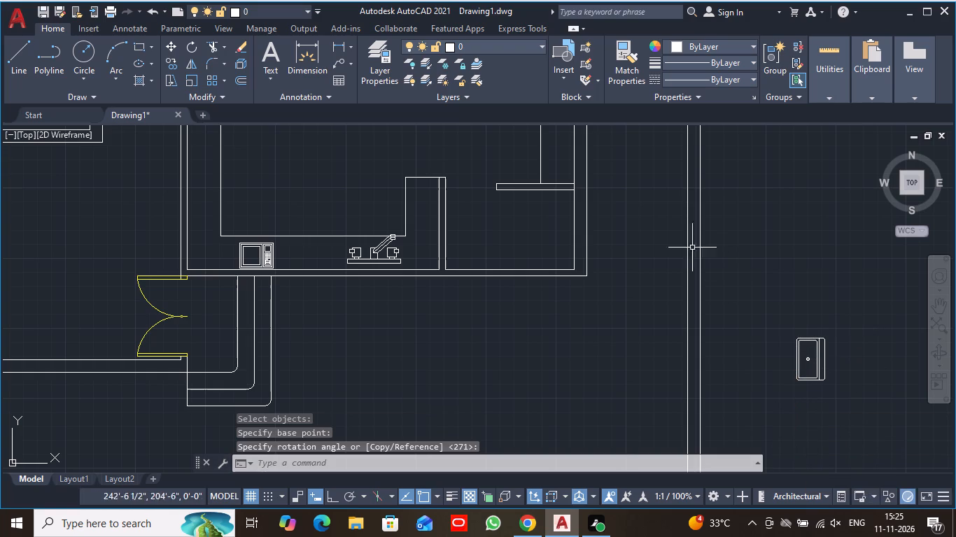
Move the rotated sink onto the kitchen counter's short east leg, just below that leg's north end.
click(167, 50)
click(772, 310)
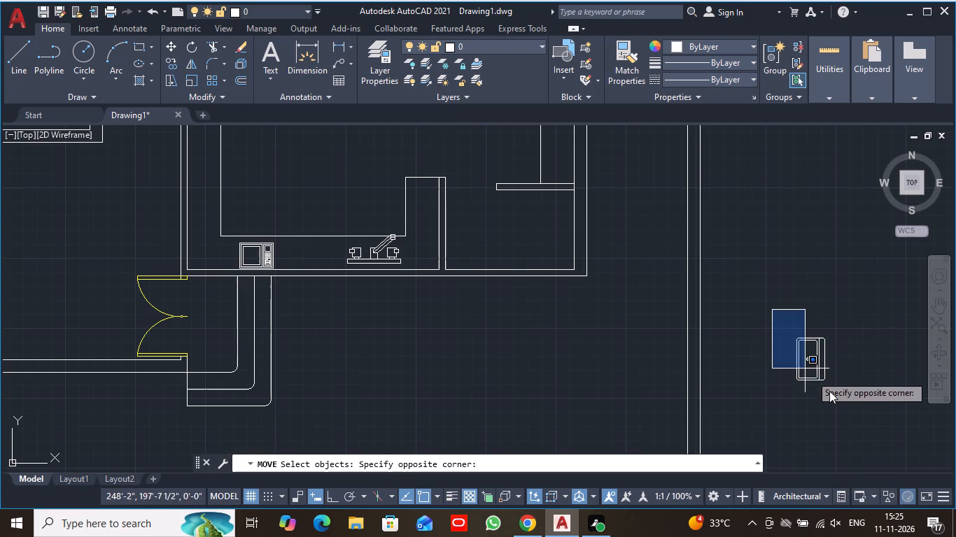
click(852, 420)
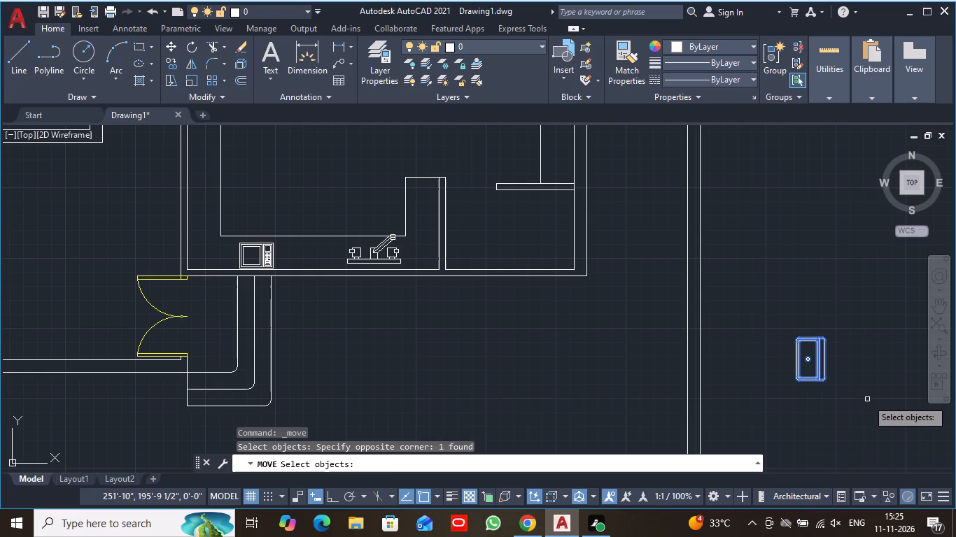
key(Return)
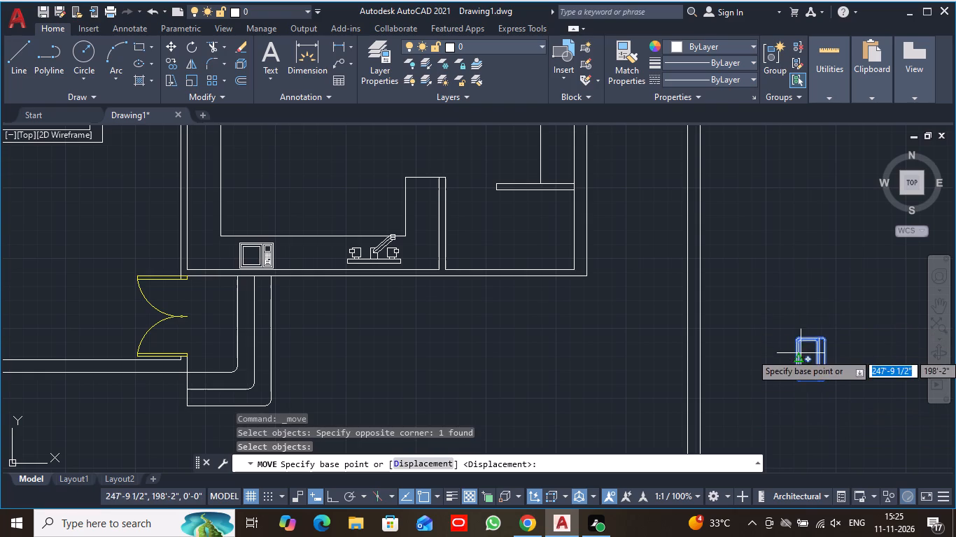
click(801, 360)
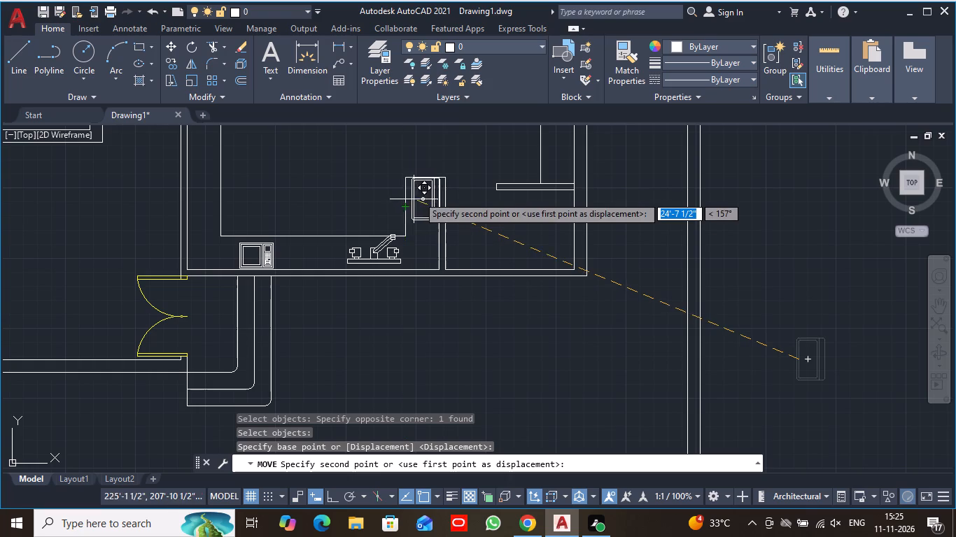
scroll(418, 196, up, 3)
middle_drag(387, 208, 378, 244)
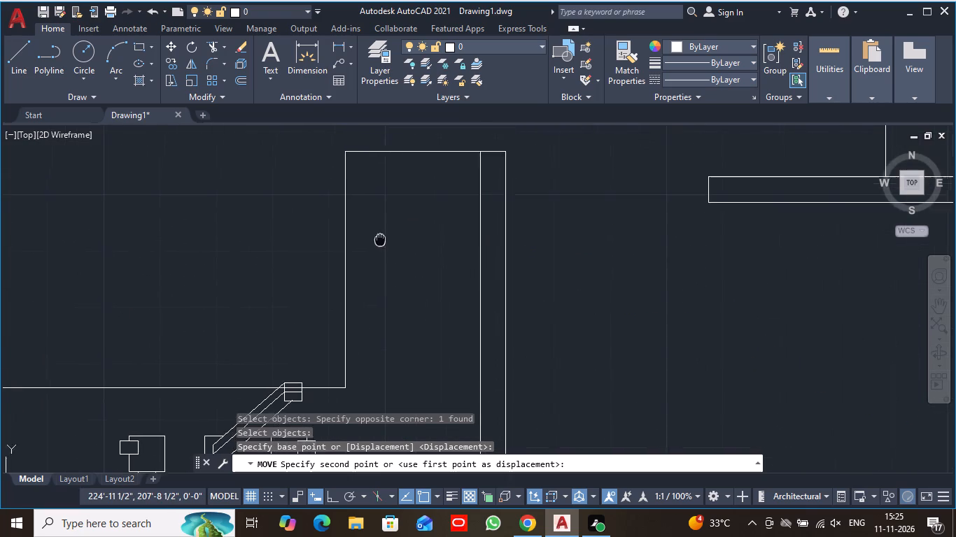
middle_drag(378, 244, 374, 252)
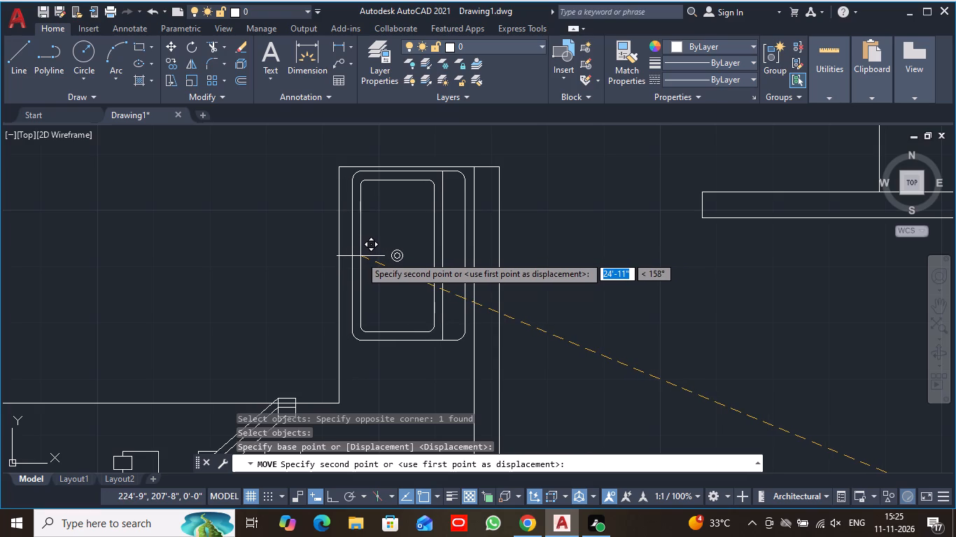
click(360, 256)
Insert the Dishwasher block from the DesignCenter Kitchens library southeast of the house, inside the boundary wall, and close DesignCenter.
scroll(579, 306, down, 2)
scroll(638, 328, down, 1)
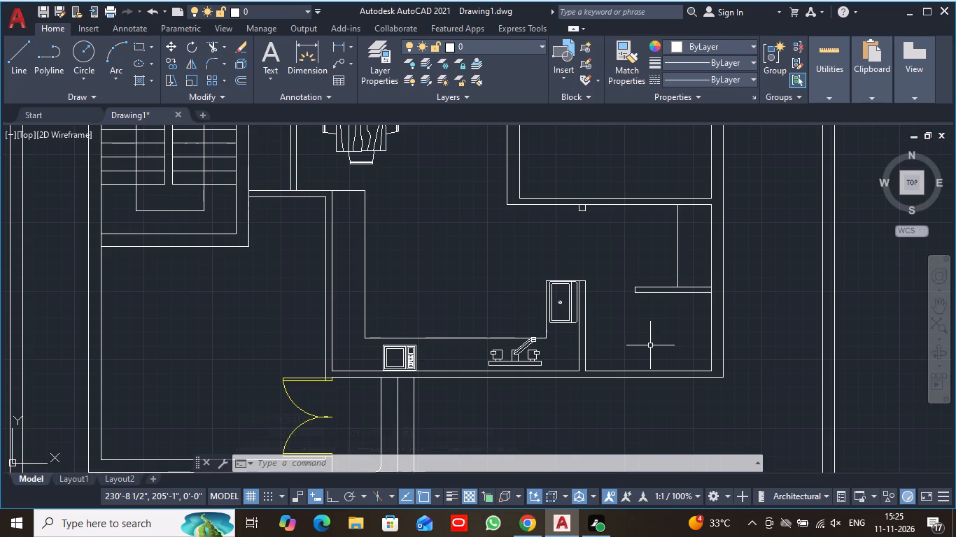
middle_drag(535, 428, 555, 366)
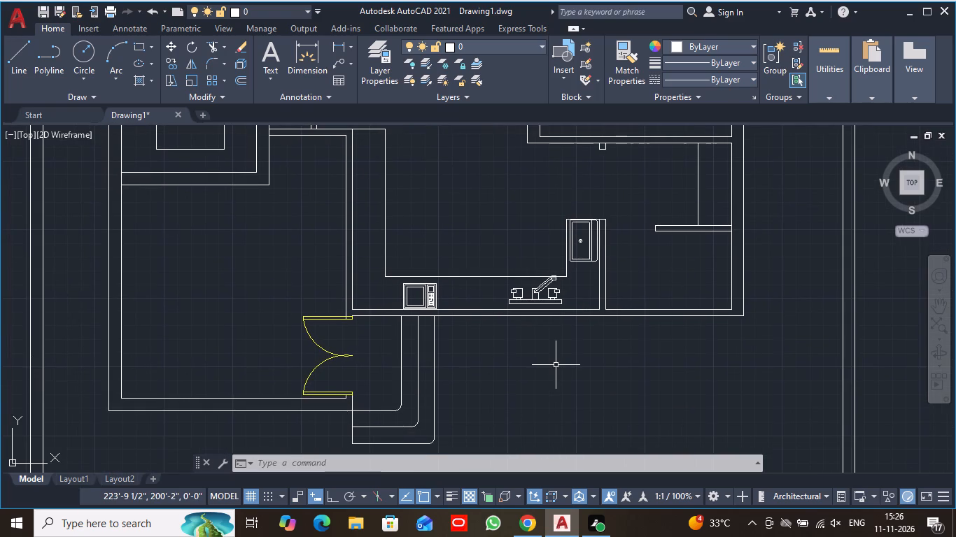
text(adc)
key(space)
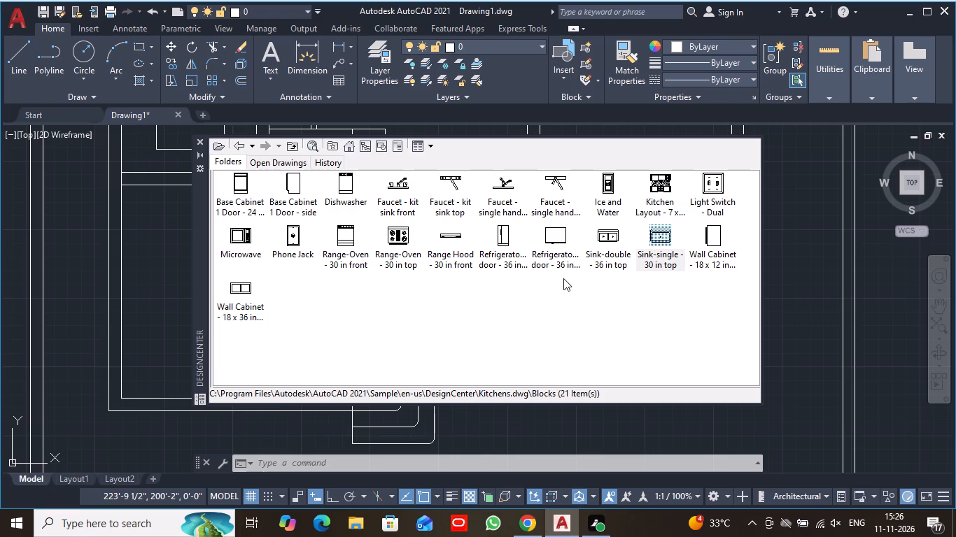
click(343, 187)
drag(343, 189, 352, 195)
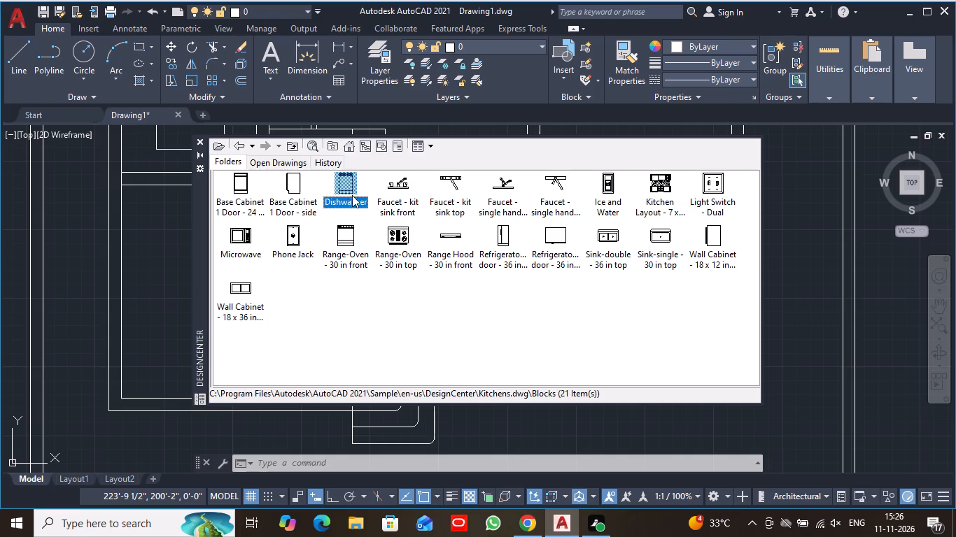
drag(352, 195, 780, 378)
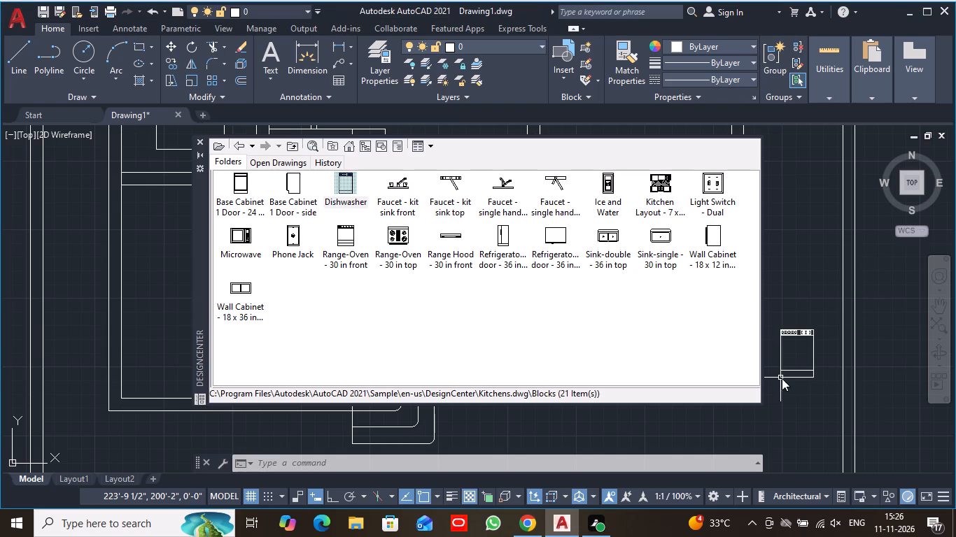
click(200, 140)
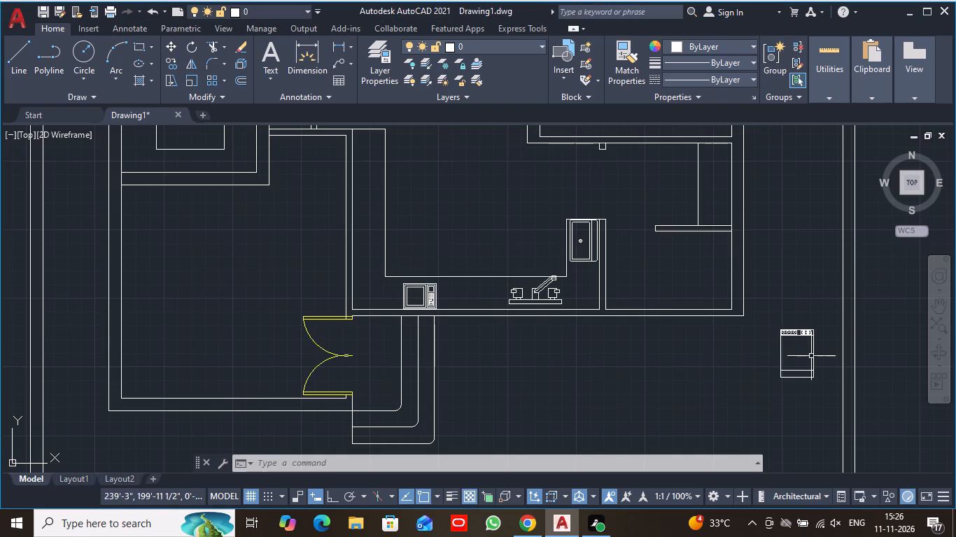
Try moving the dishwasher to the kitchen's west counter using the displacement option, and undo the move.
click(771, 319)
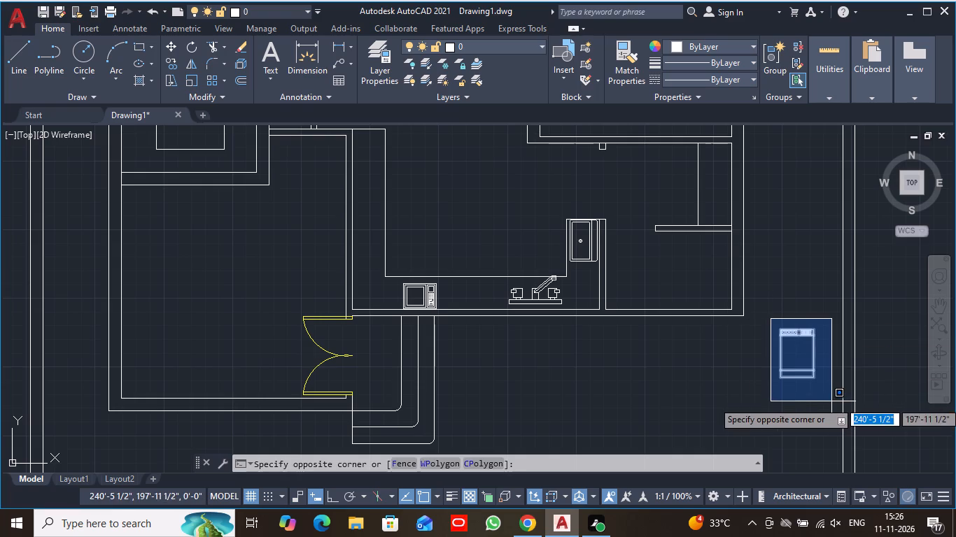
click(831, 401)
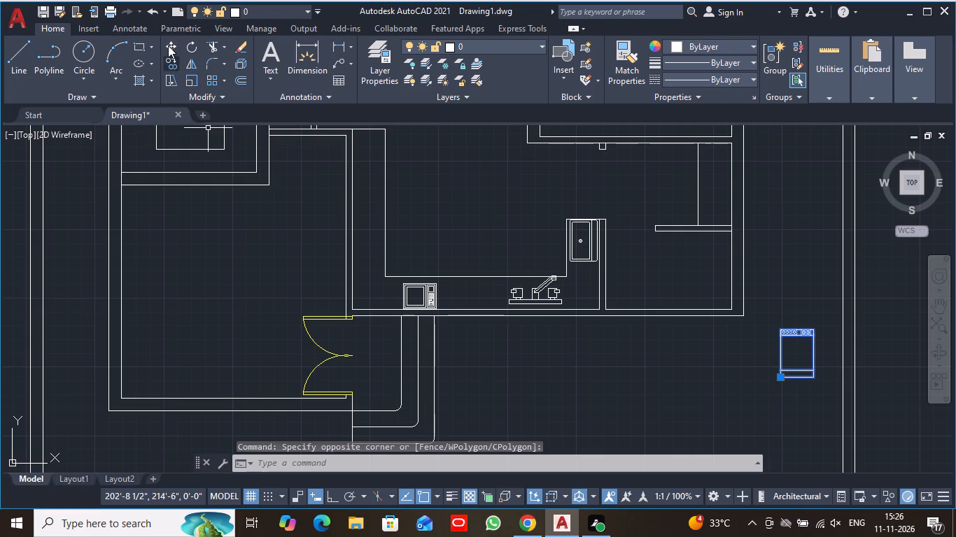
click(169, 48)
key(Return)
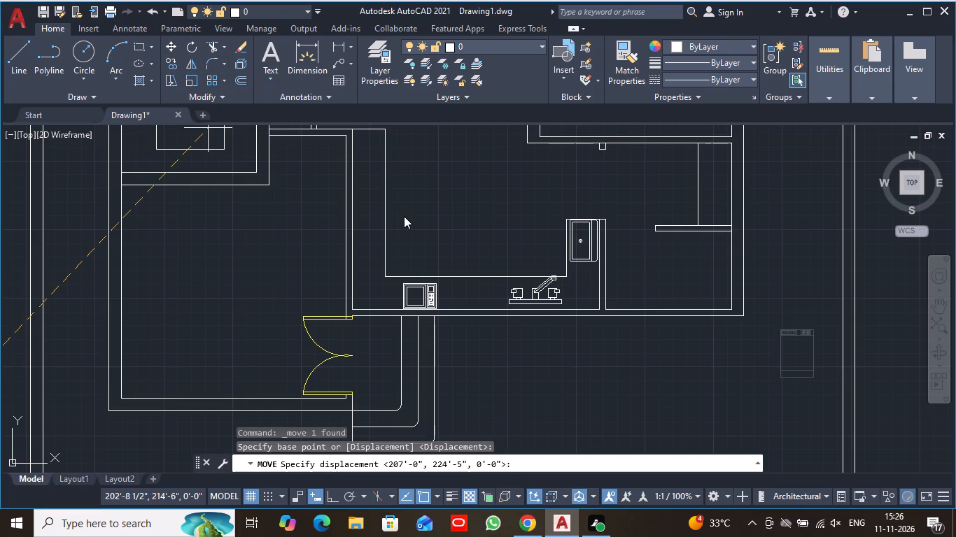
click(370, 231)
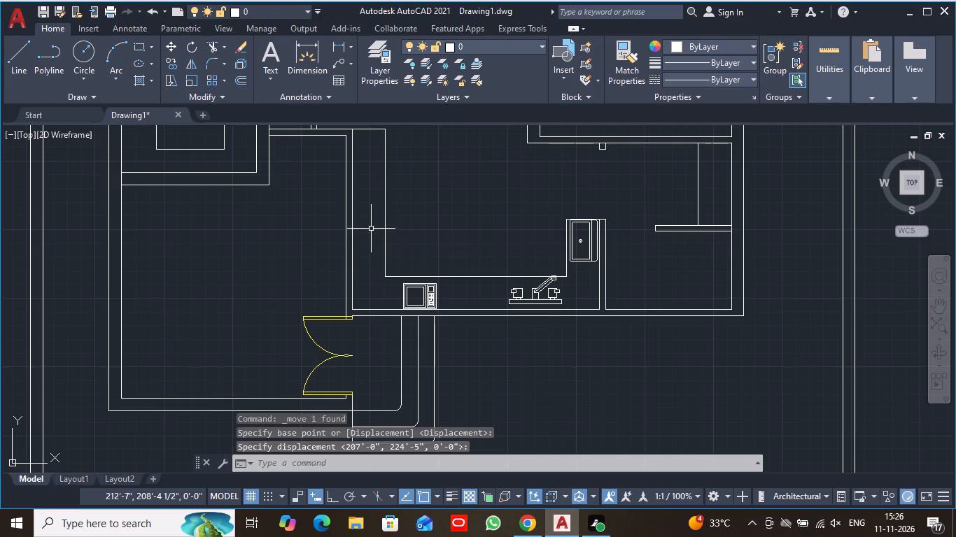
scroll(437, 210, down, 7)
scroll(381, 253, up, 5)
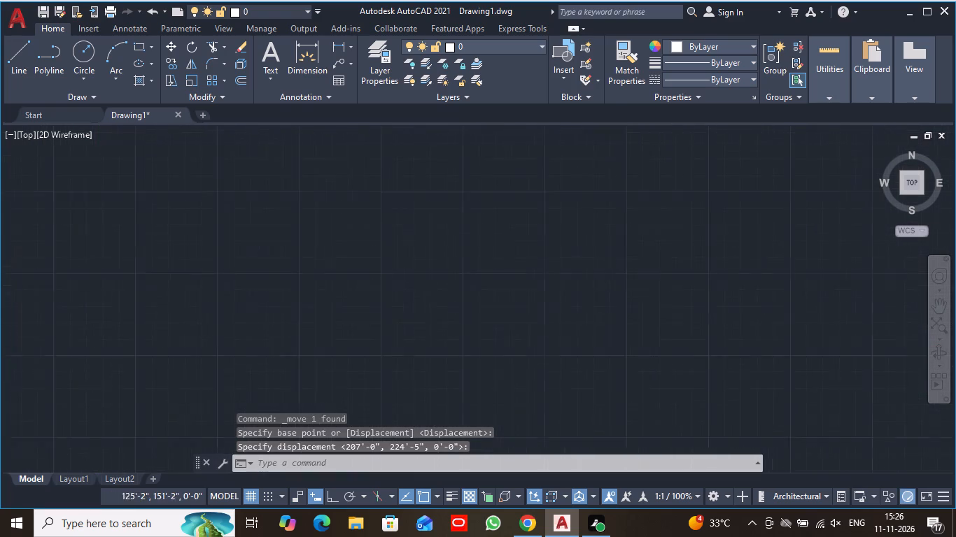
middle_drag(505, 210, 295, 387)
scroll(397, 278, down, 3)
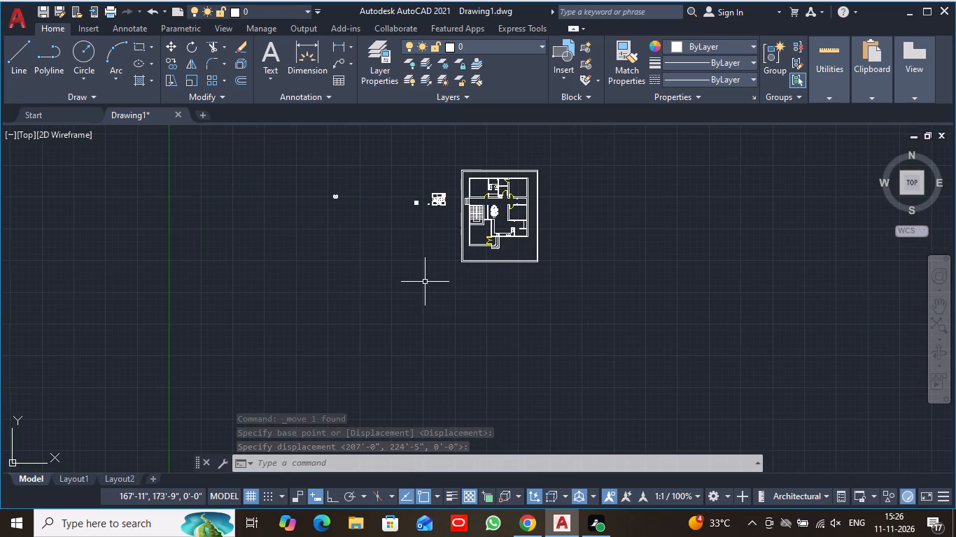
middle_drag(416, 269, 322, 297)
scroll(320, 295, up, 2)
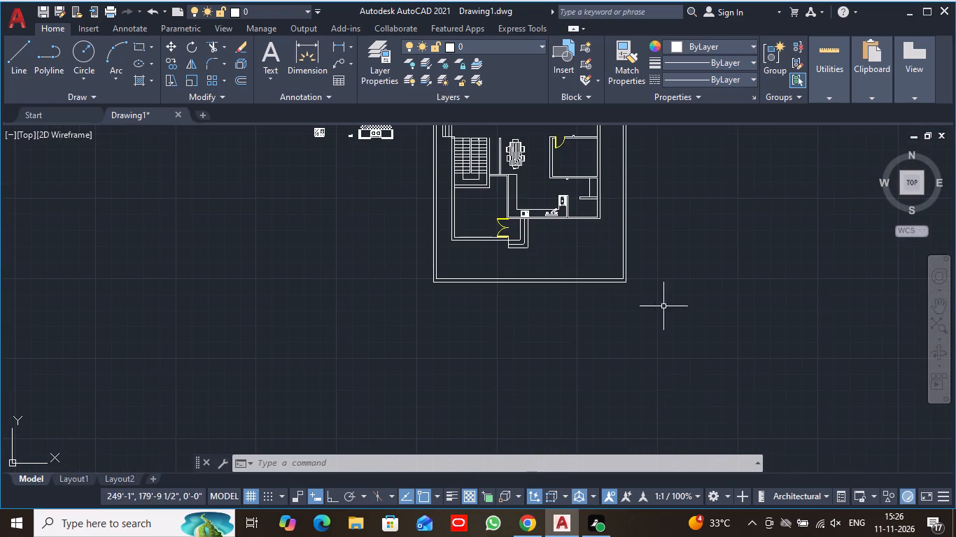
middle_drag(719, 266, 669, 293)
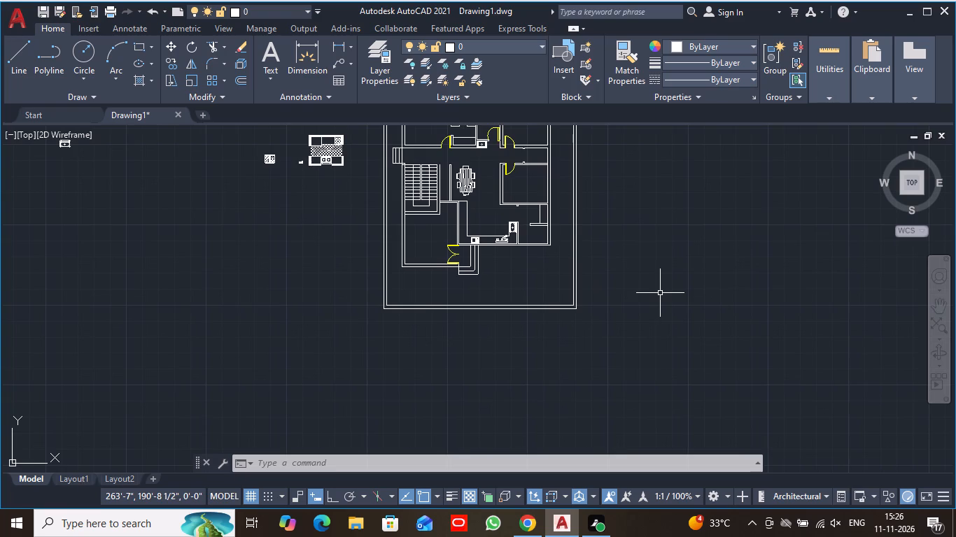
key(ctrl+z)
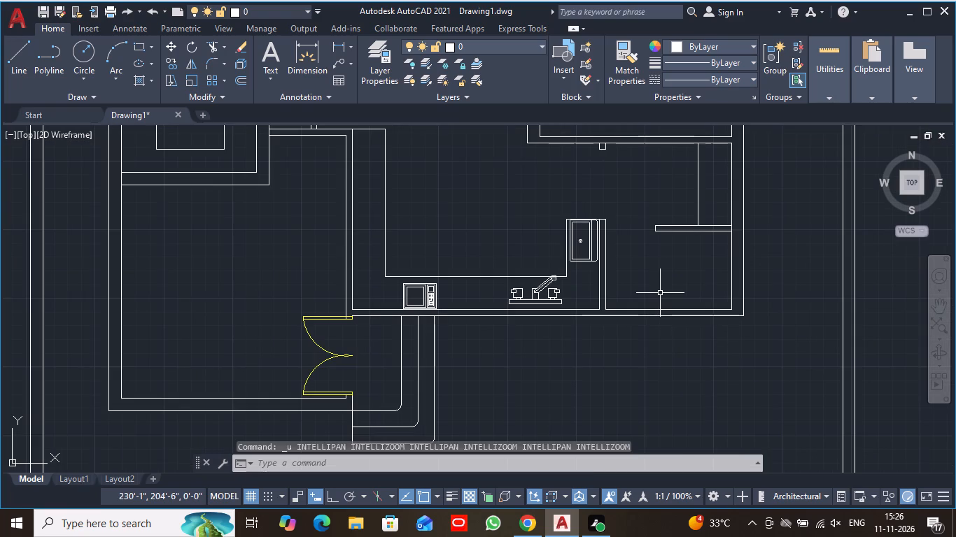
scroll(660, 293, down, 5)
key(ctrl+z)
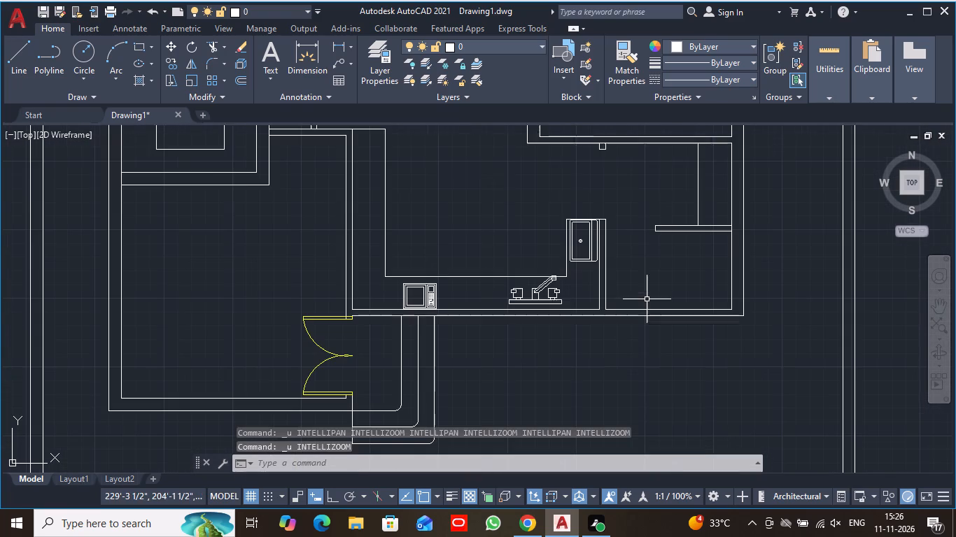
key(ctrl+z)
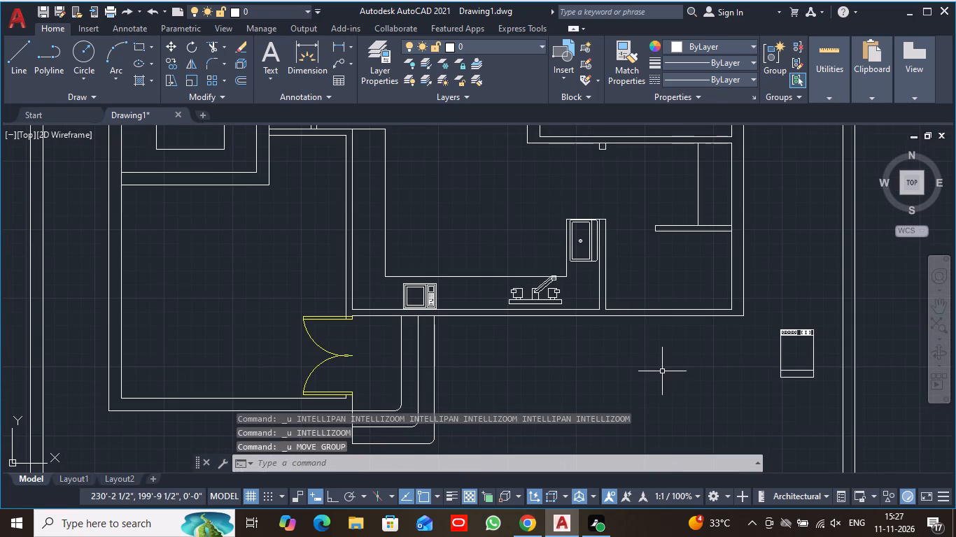
Move the dishwasher by its northwest corner from southeast of the house onto the kitchen's west counter, against the wall line.
click(766, 315)
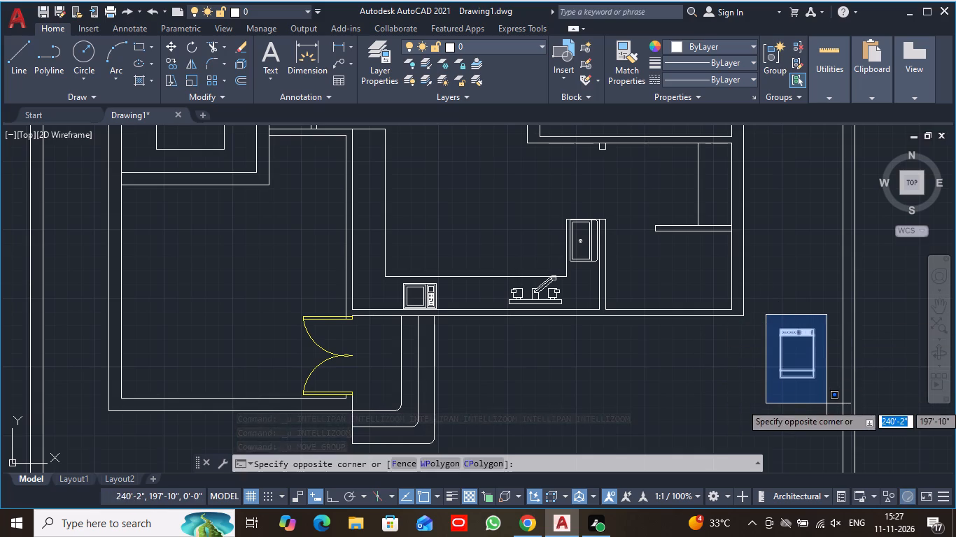
click(827, 403)
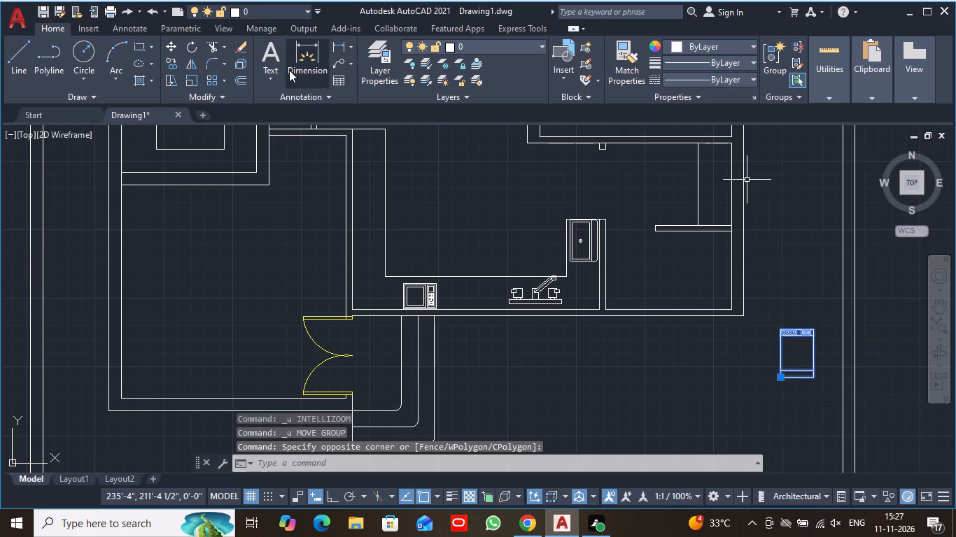
click(174, 45)
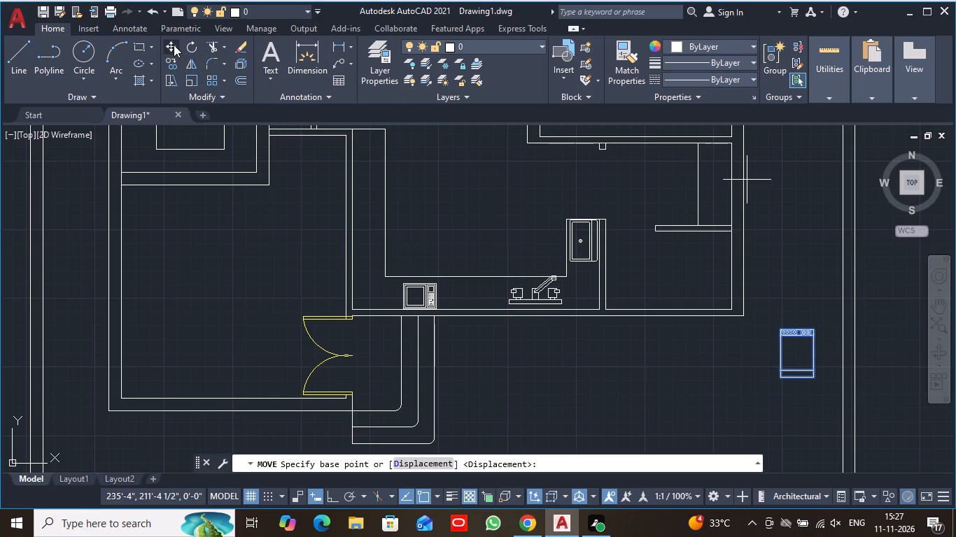
click(778, 330)
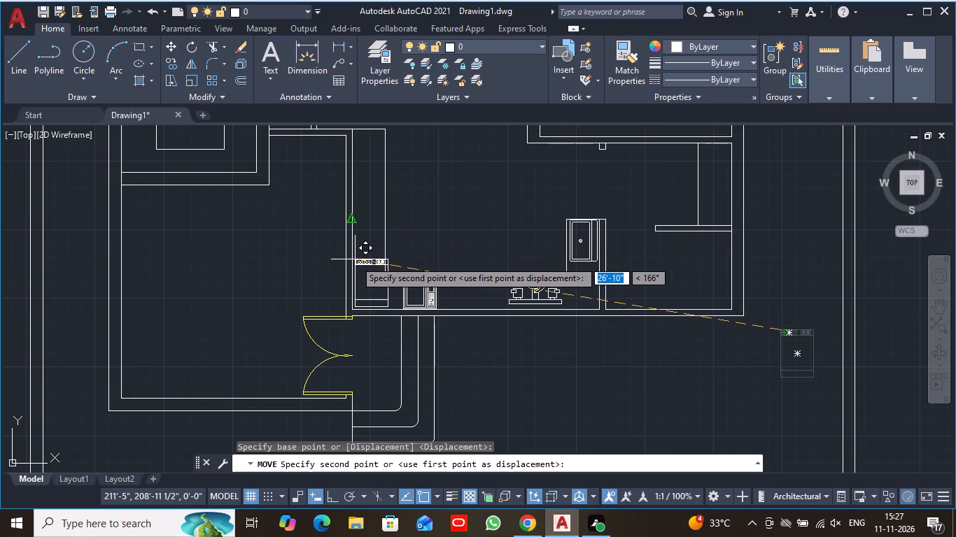
scroll(356, 259, up, 3)
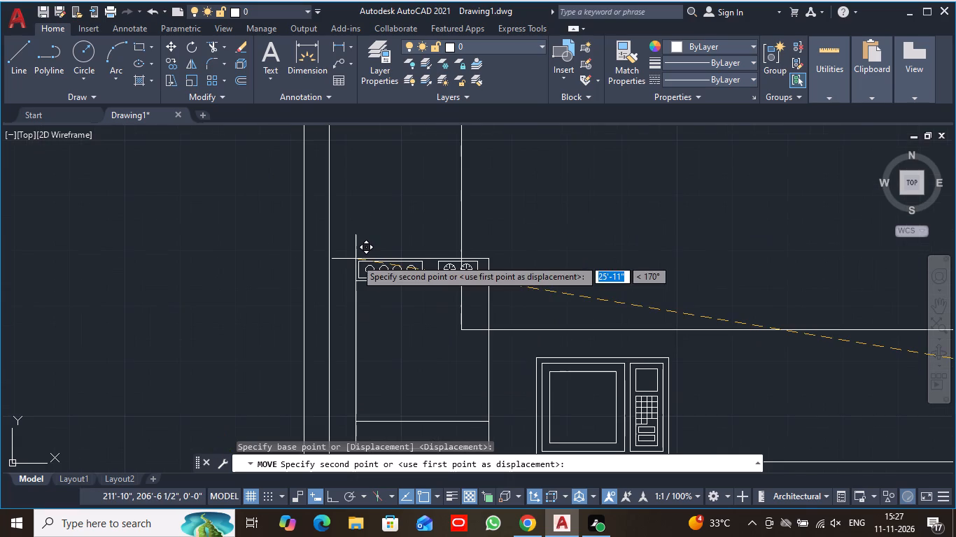
middle_drag(356, 259, 349, 160)
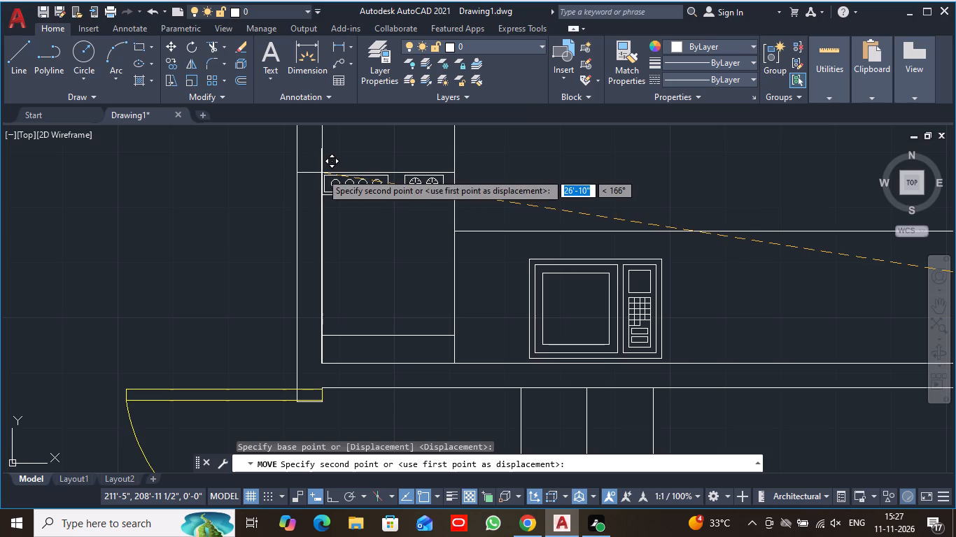
click(321, 173)
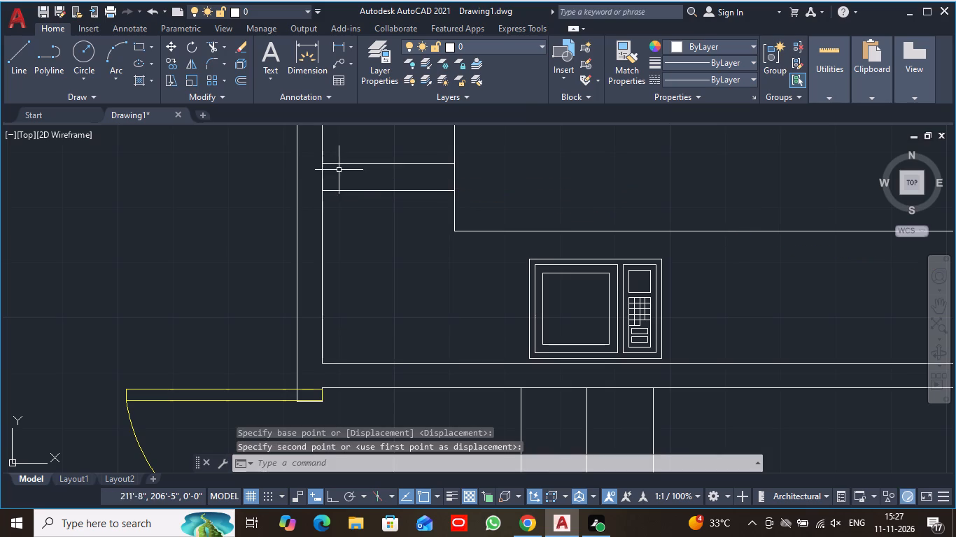
Move the dishwasher about 2'-5 1/2" straight south along the west counter, into the kitchen's southwest corner beside the microwave.
scroll(438, 185, down, 2)
middle_drag(483, 166, 470, 216)
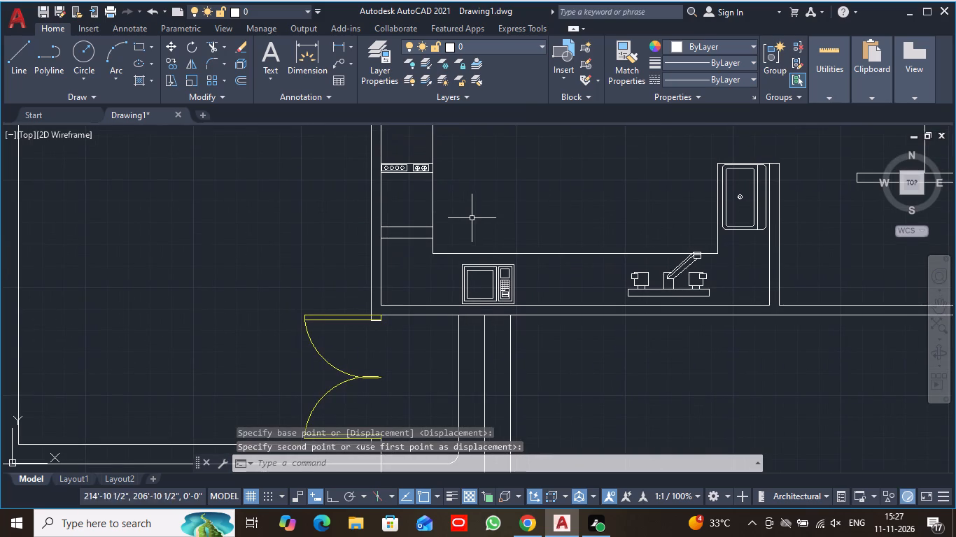
click(408, 164)
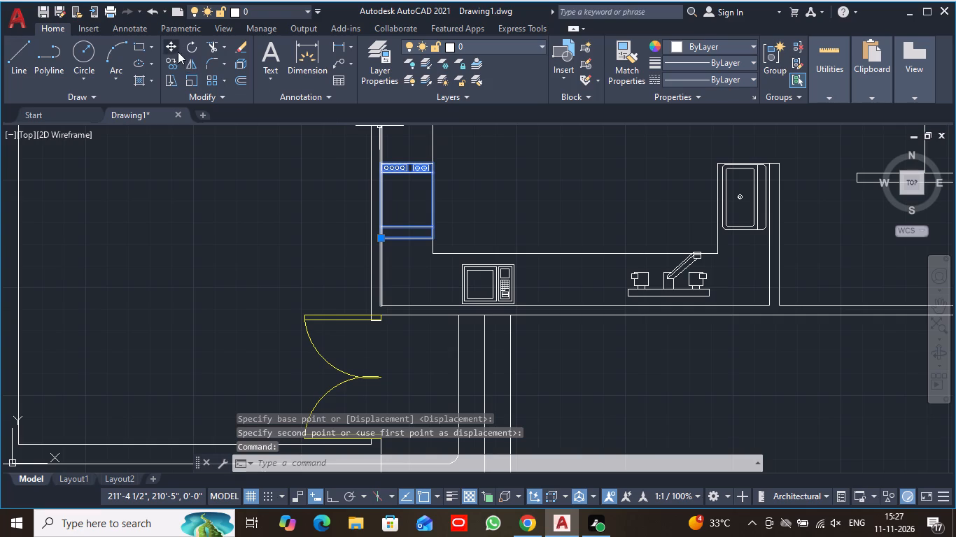
click(173, 47)
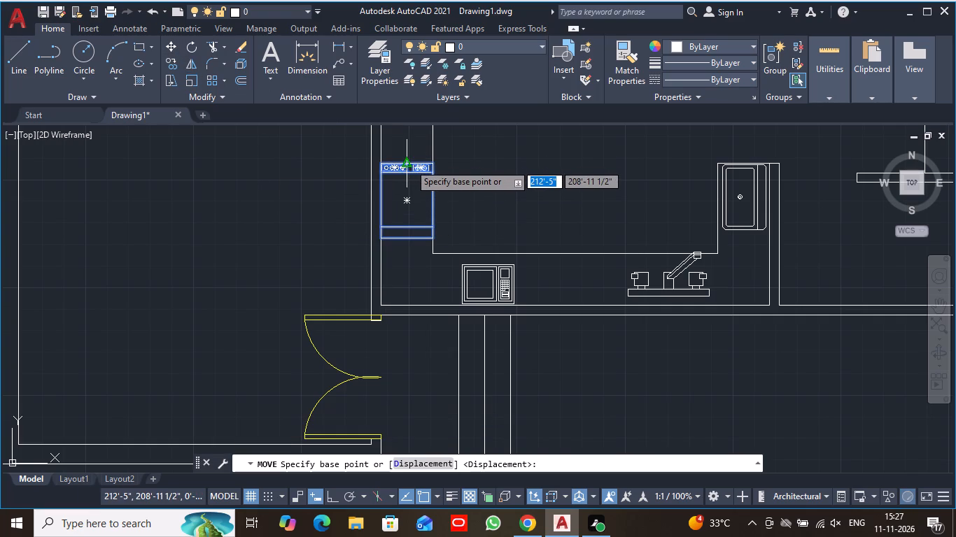
click(409, 164)
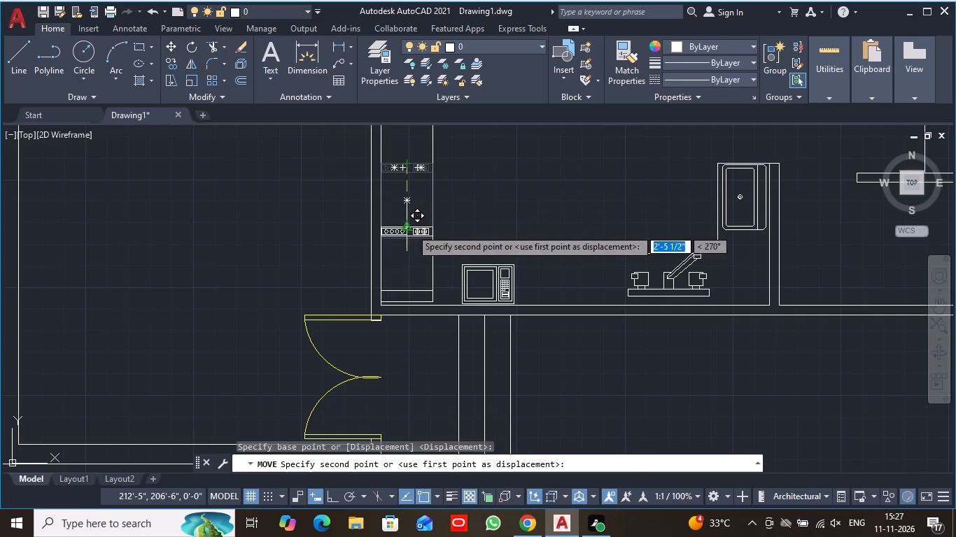
scroll(410, 229, up, 1)
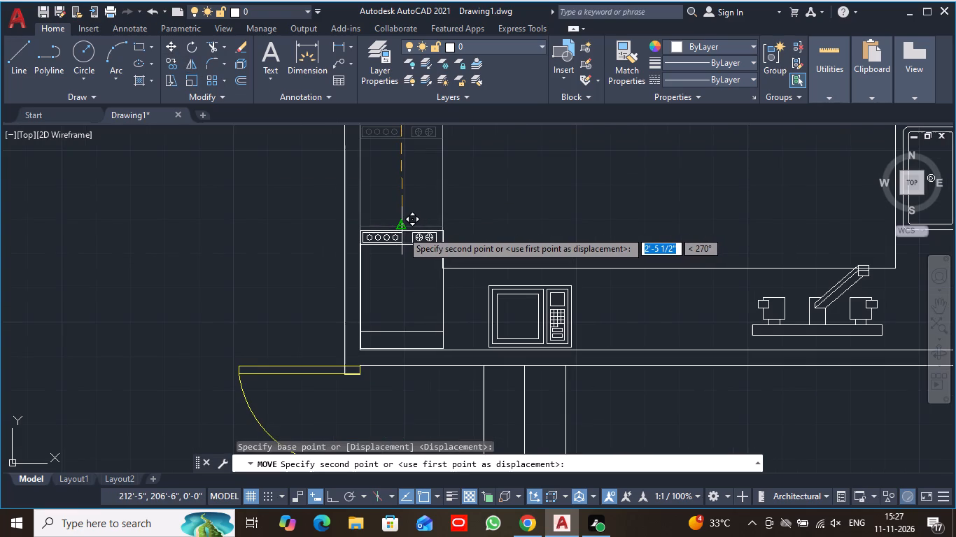
click(402, 231)
scroll(470, 191, down, 2)
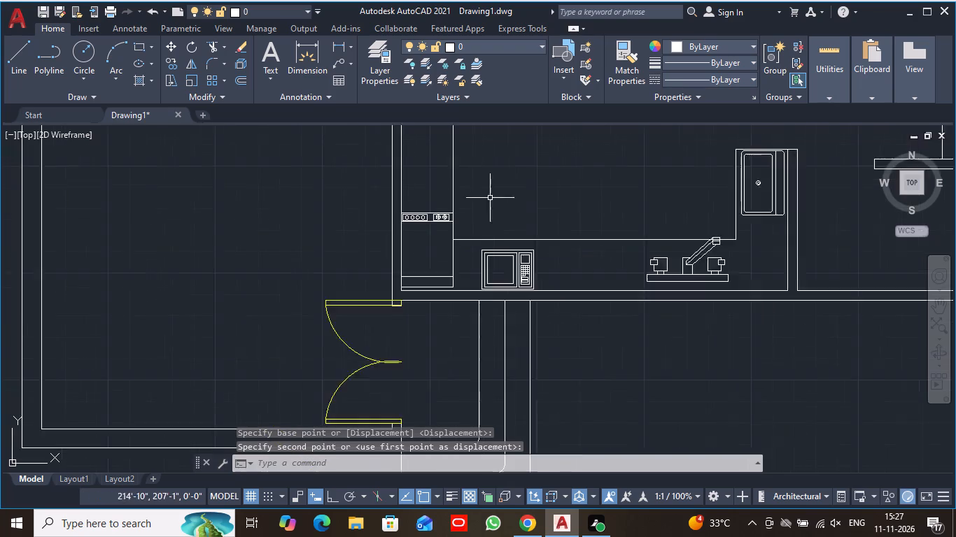
Insert the Sink-double - 36 in top block from the DesignCenter Kitchens library east of the boundary wall, and close DesignCenter.
scroll(515, 208, down, 1)
middle_drag(570, 308, 484, 371)
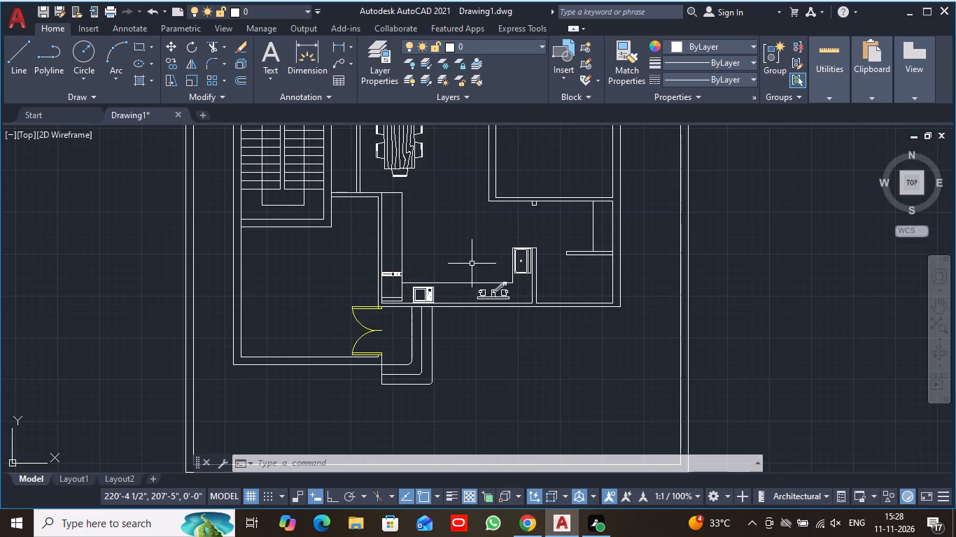
text(adc)
key(space)
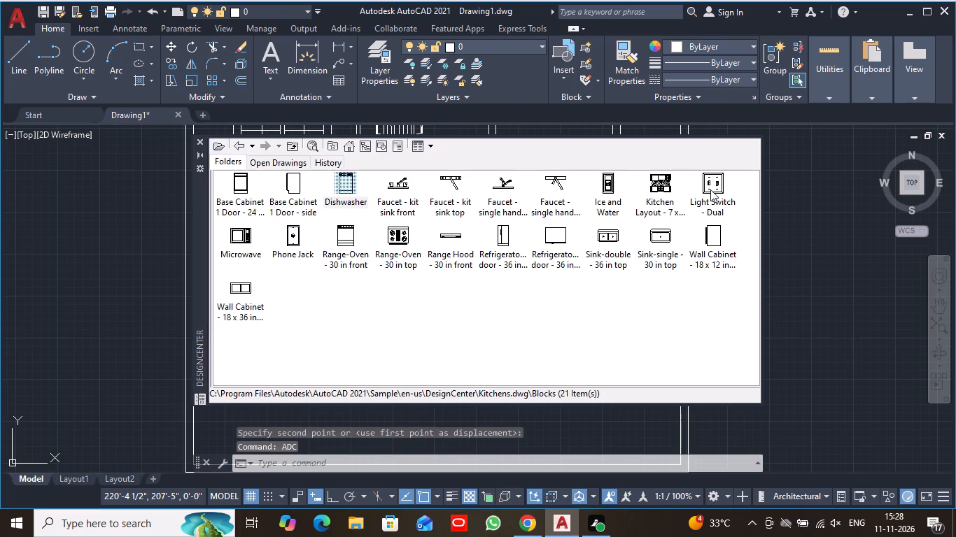
click(611, 236)
drag(611, 236, 798, 324)
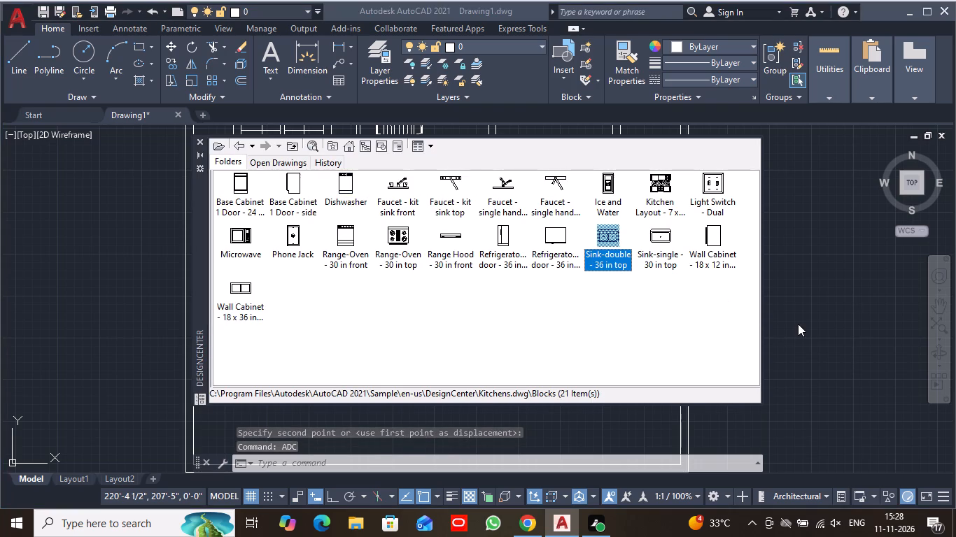
drag(798, 324, 824, 327)
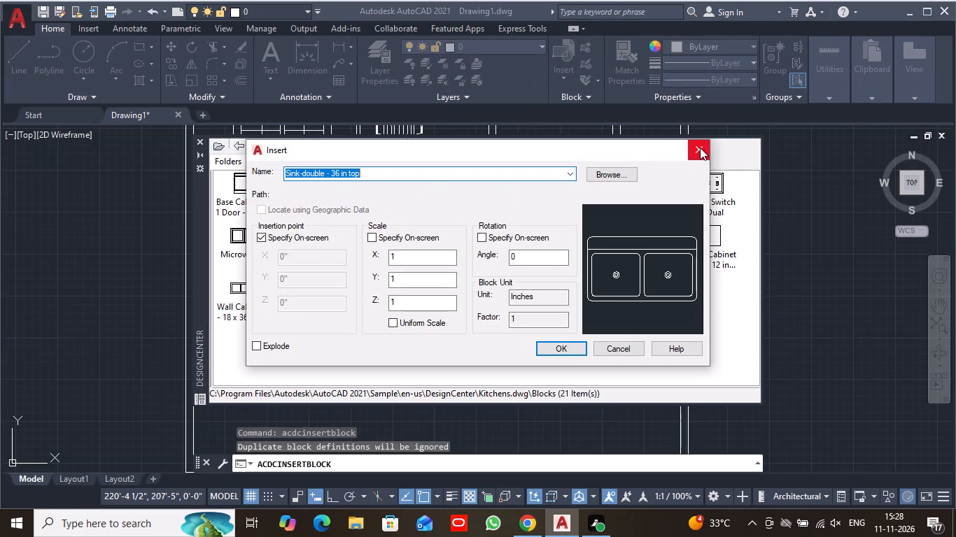
click(700, 148)
drag(608, 237, 820, 300)
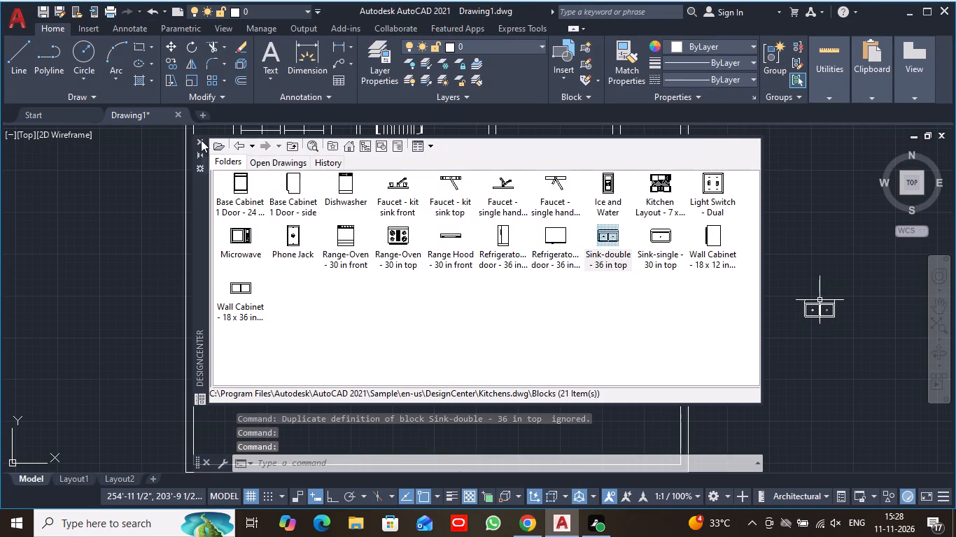
click(201, 140)
Erase the single sink from the kitchen counter's short east leg.
scroll(731, 396, up, 1)
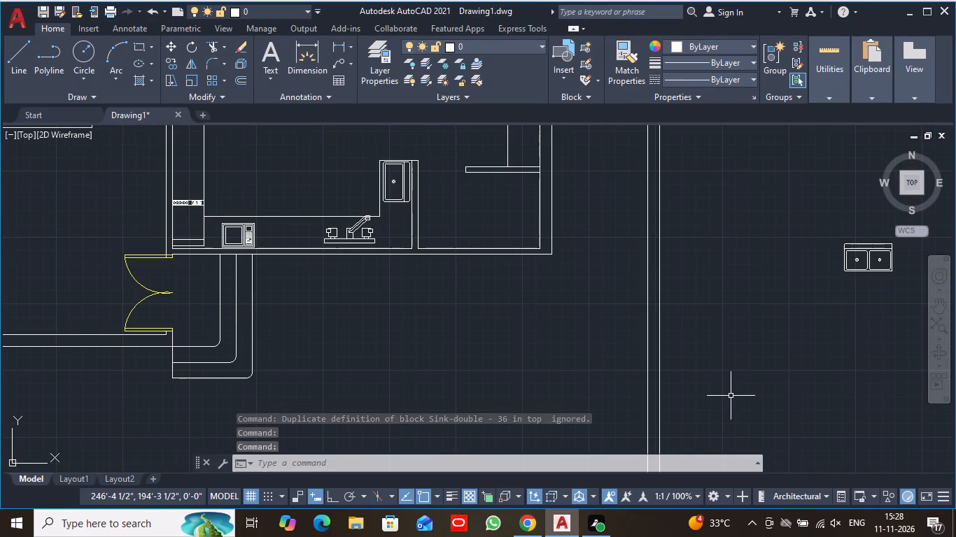
middle_drag(595, 219, 600, 293)
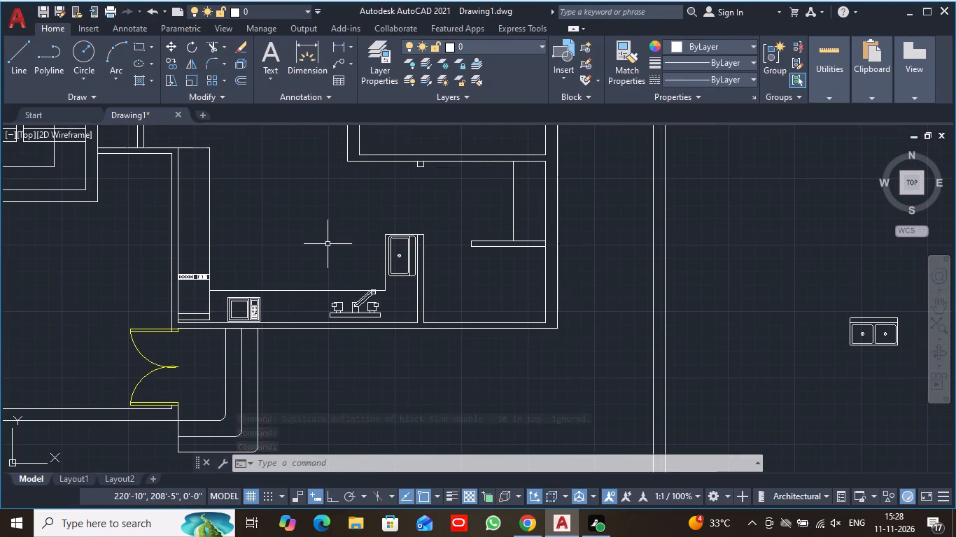
click(400, 255)
right_click(400, 255)
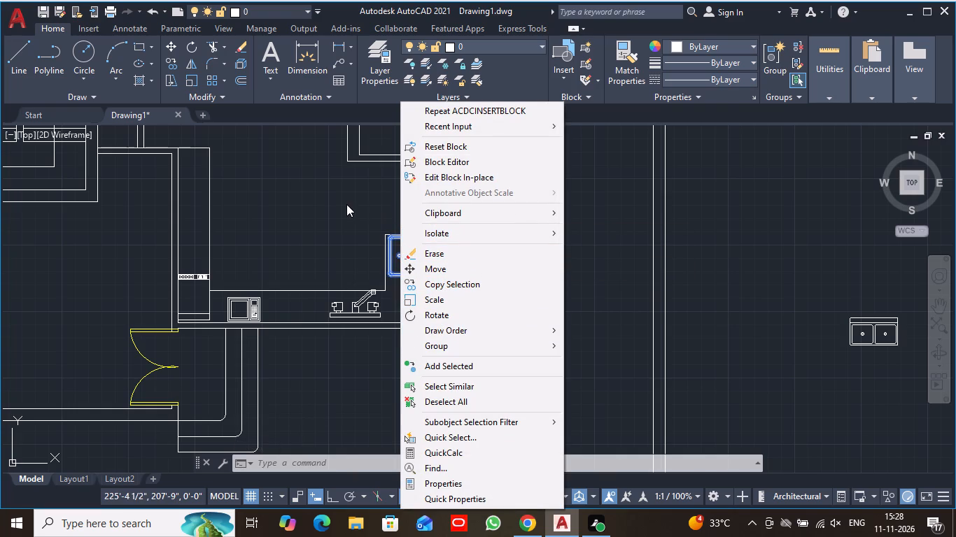
key(Delete)
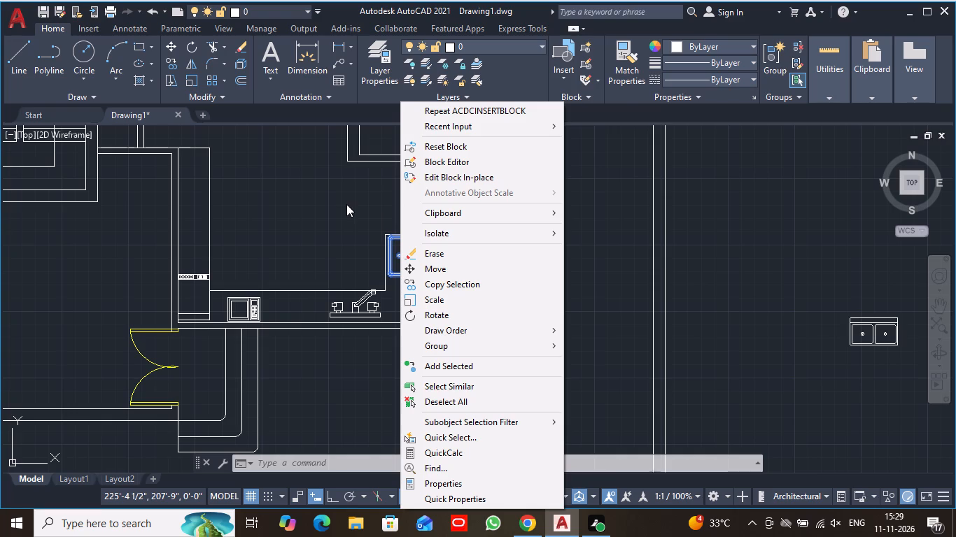
click(346, 204)
key(BackSpace)
key(Delete)
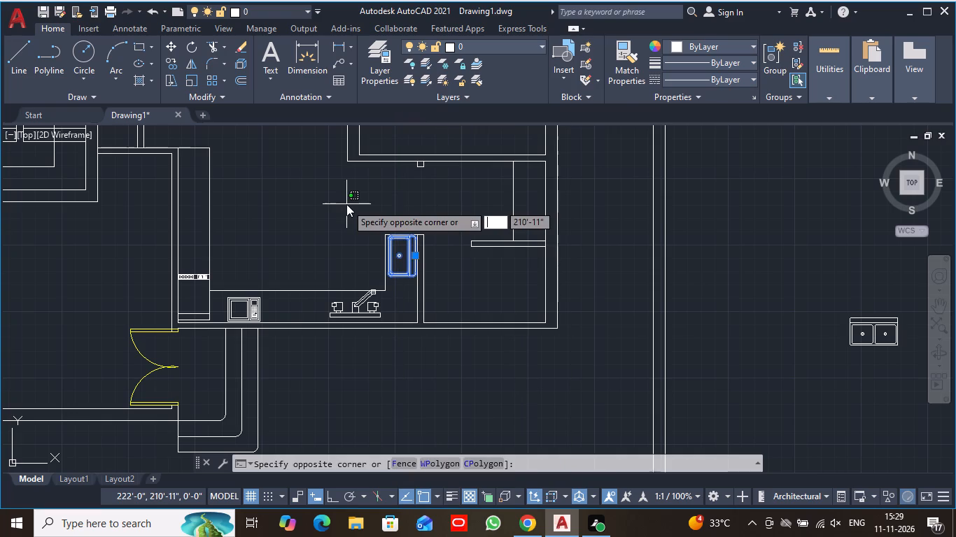
key(Delete)
click(346, 204)
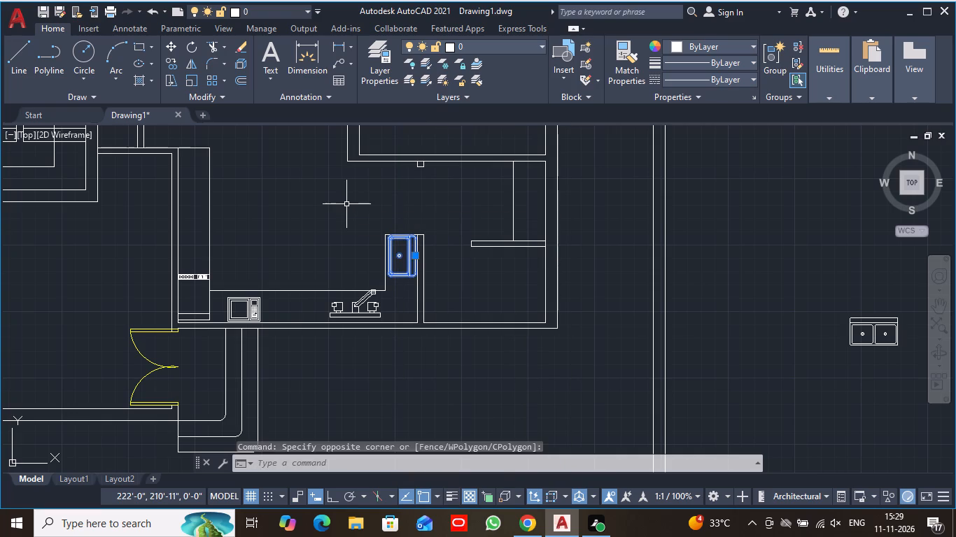
key(Delete)
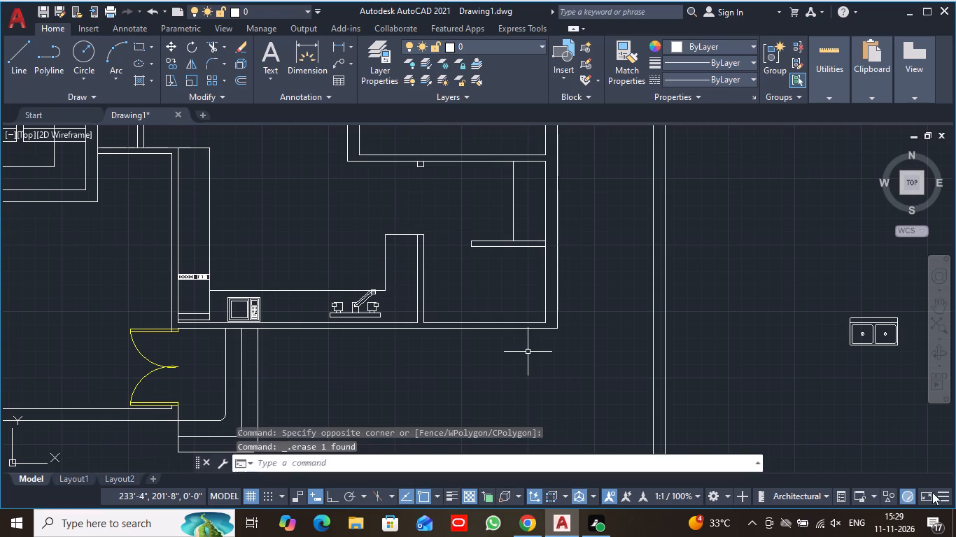
Rotate the double sink east of the boundary wall 270° around the west end of its back ledge, so the ledge faces east.
middle_drag(785, 364, 735, 333)
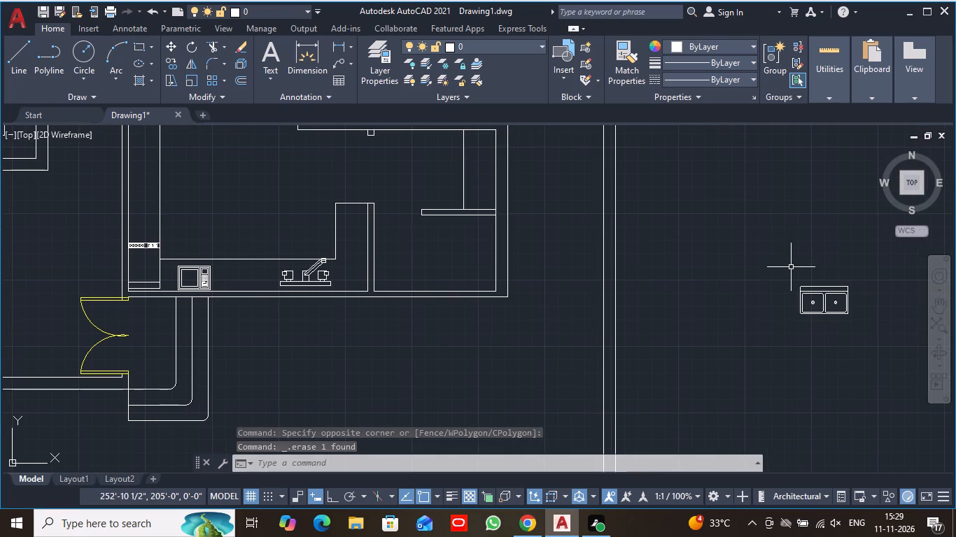
click(188, 43)
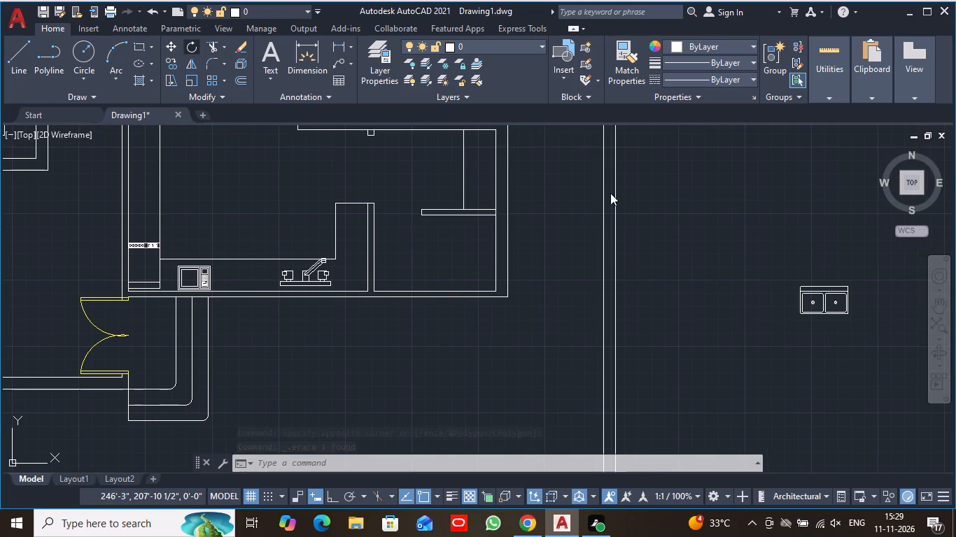
click(771, 251)
click(878, 343)
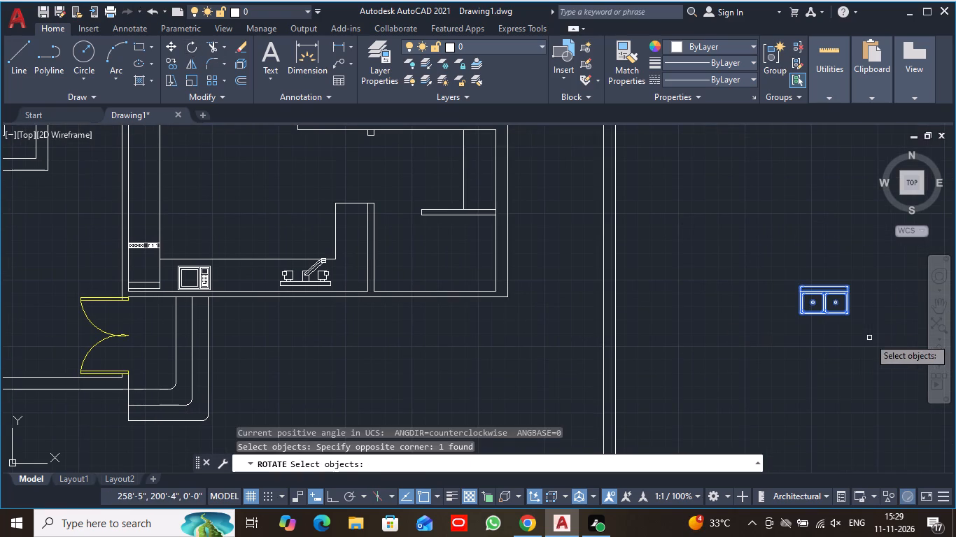
key(Return)
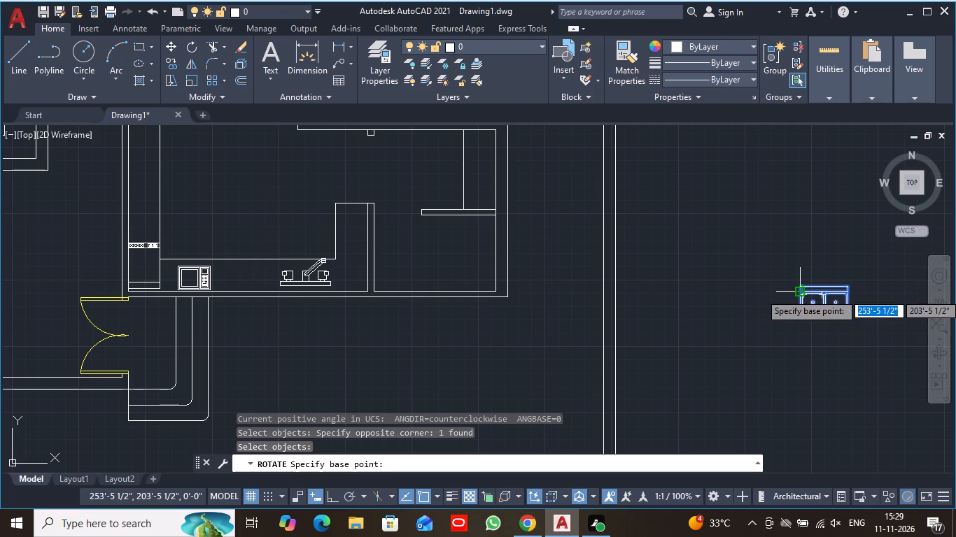
scroll(798, 290, up, 2)
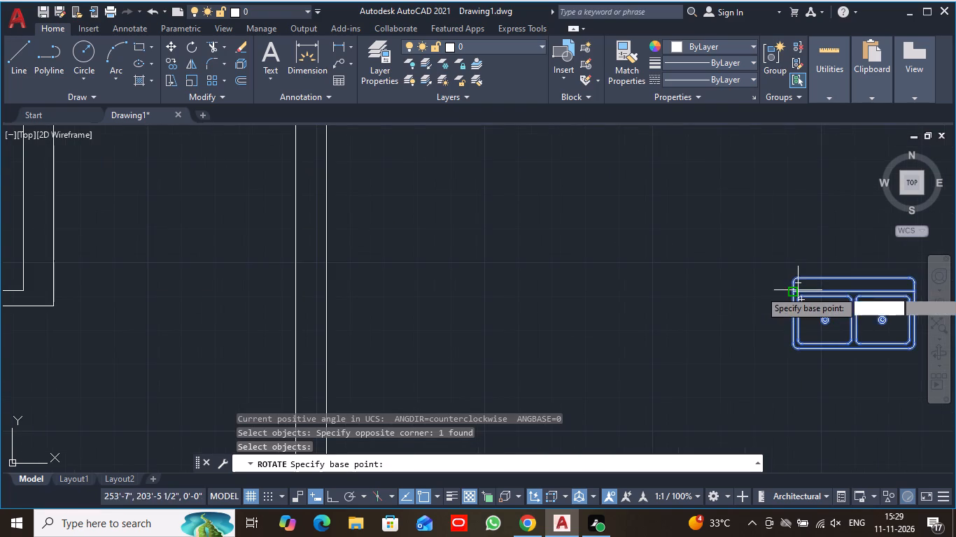
click(789, 283)
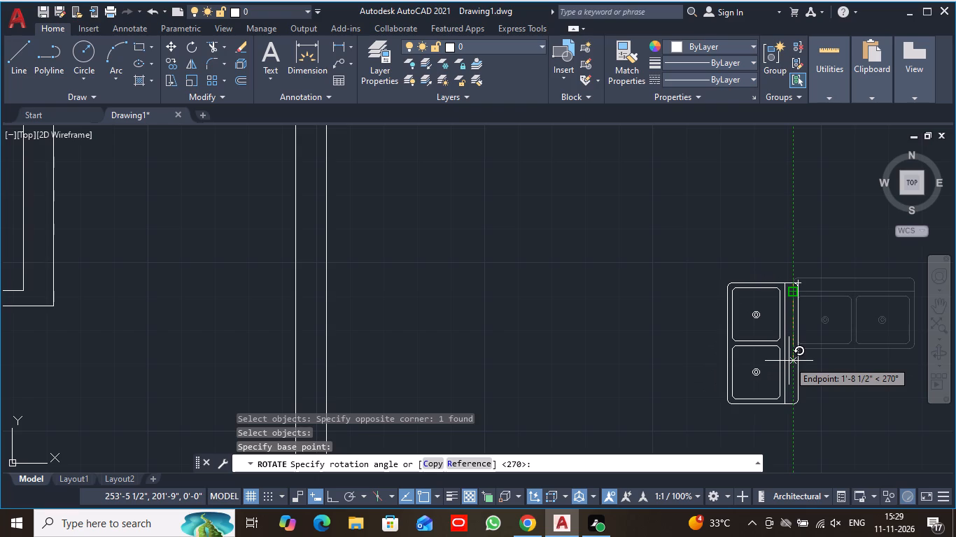
click(789, 361)
scroll(638, 324, down, 2)
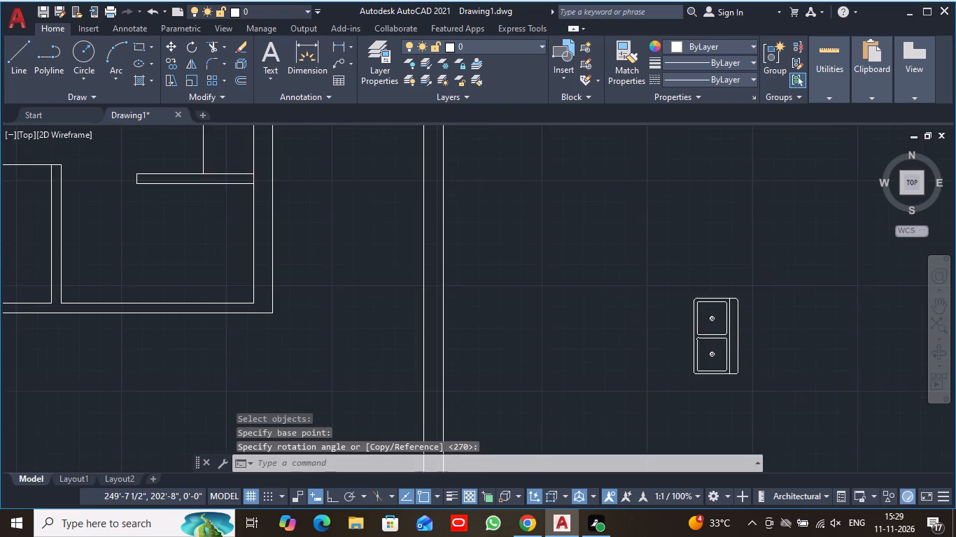
Move the double sink onto the counter's short east leg, with its west side midpoint on the counter's front edge.
middle_drag(610, 319, 626, 301)
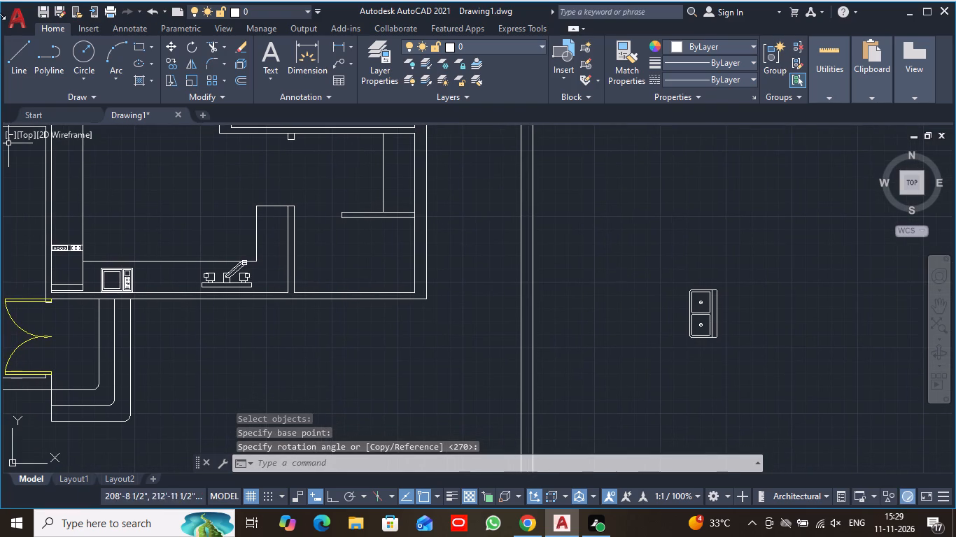
click(668, 274)
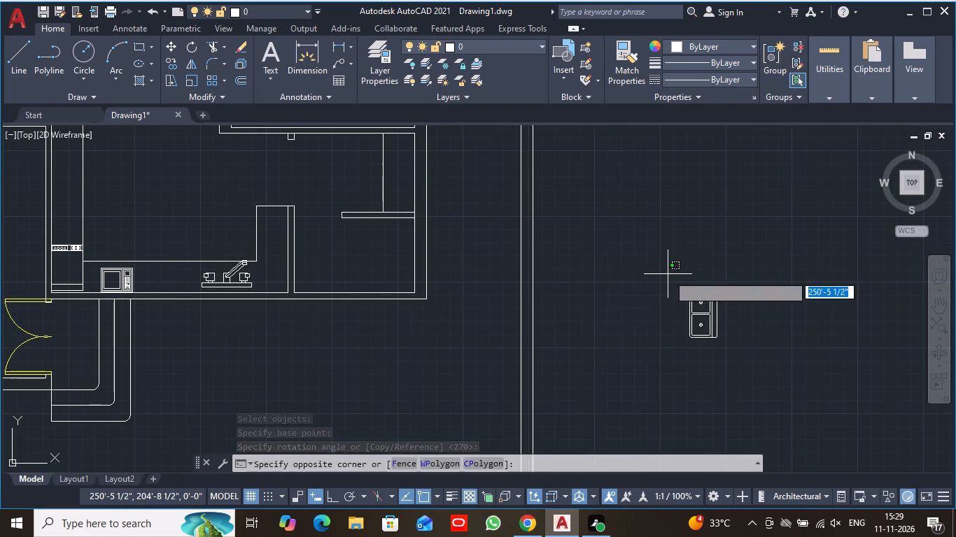
click(738, 363)
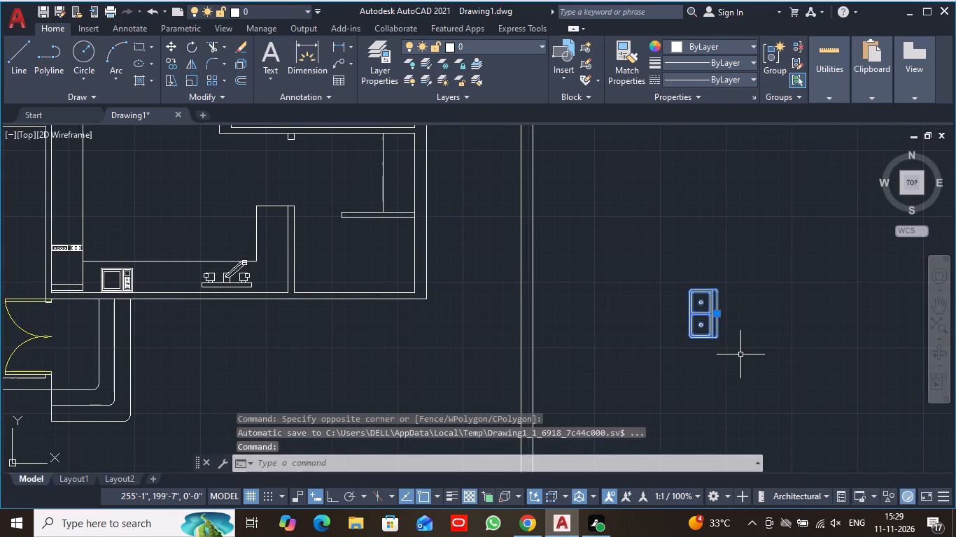
click(169, 48)
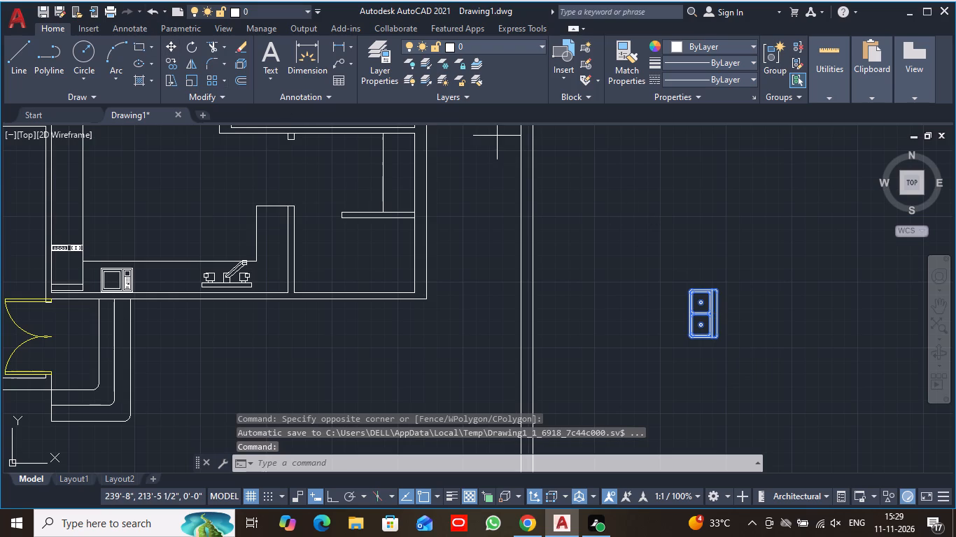
click(687, 313)
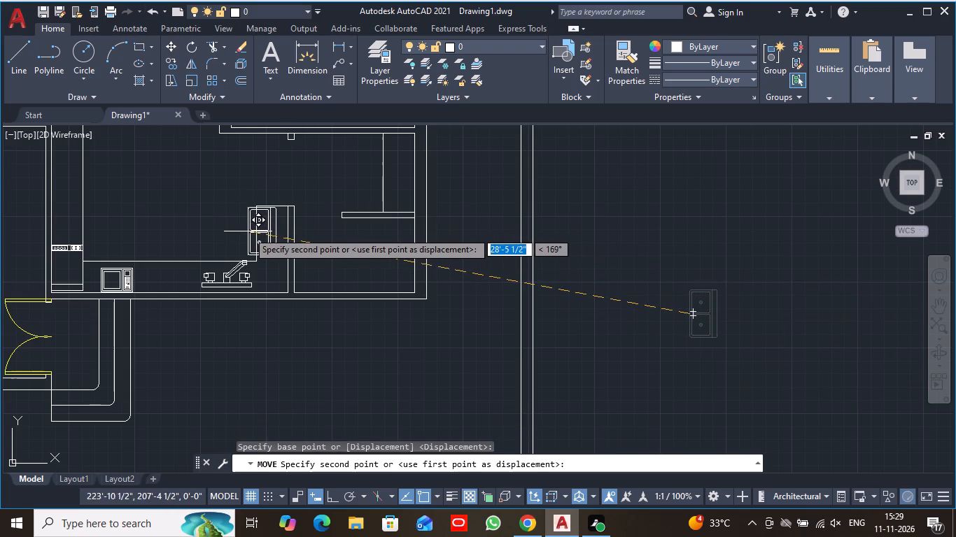
scroll(252, 231, up, 2)
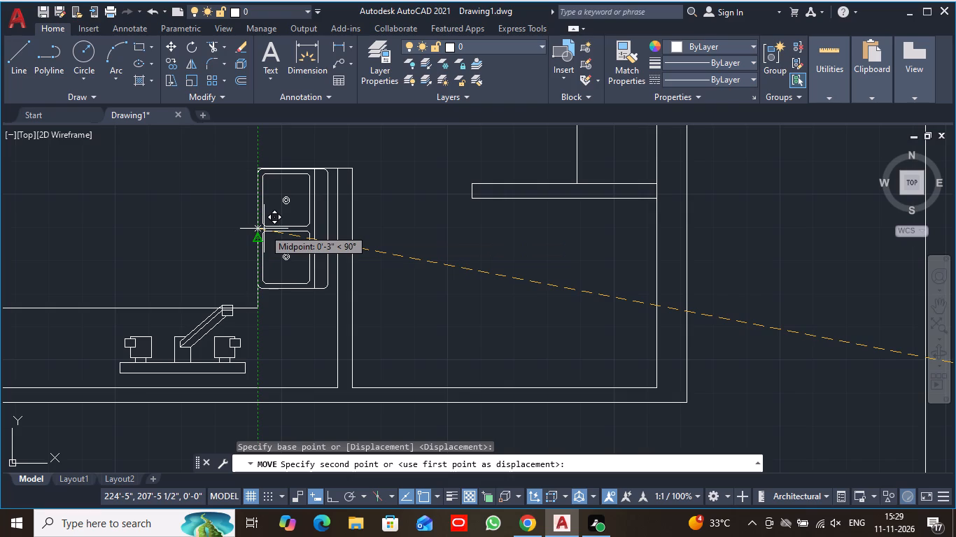
click(264, 229)
Move the faucet about 2'-1" straight east along the south counter, into the corner below the double sink.
scroll(412, 239, down, 2)
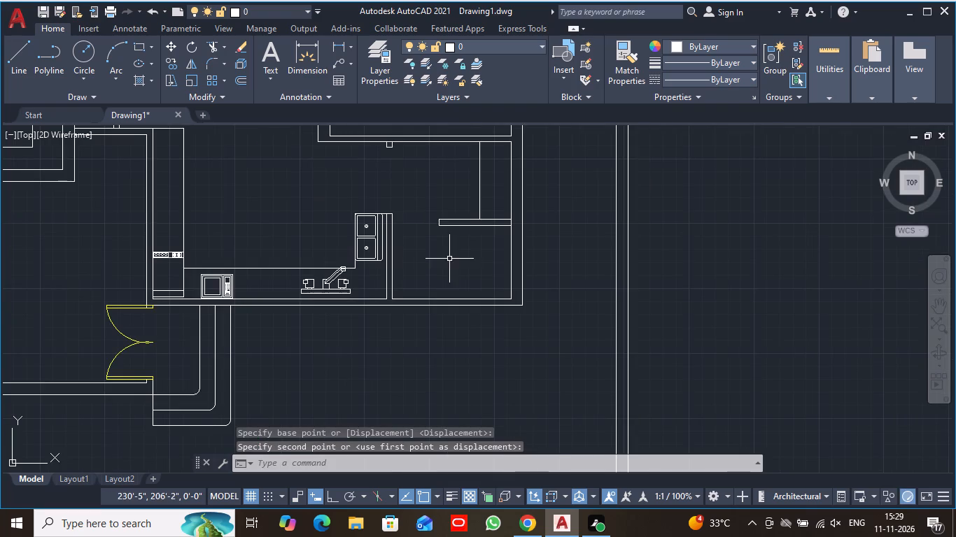
middle_drag(449, 259, 613, 256)
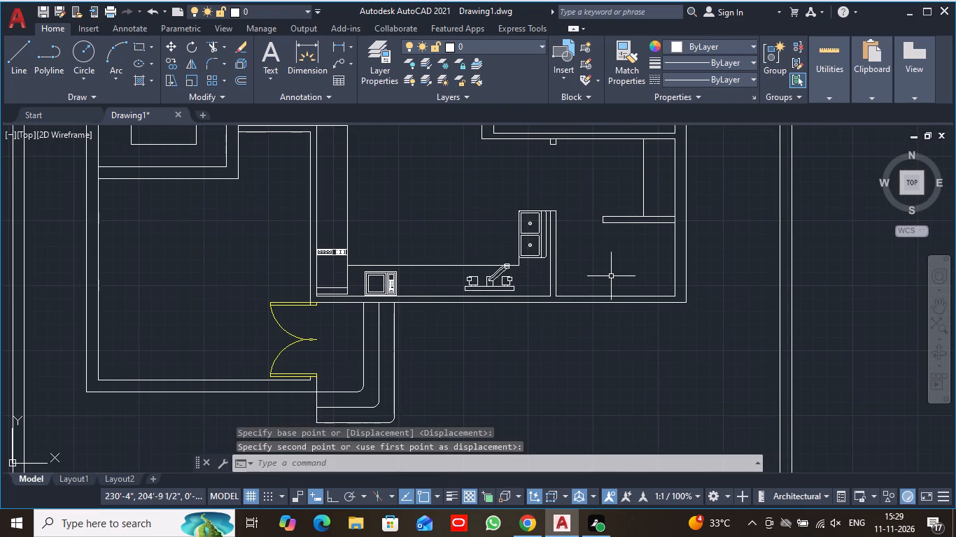
click(491, 283)
click(167, 43)
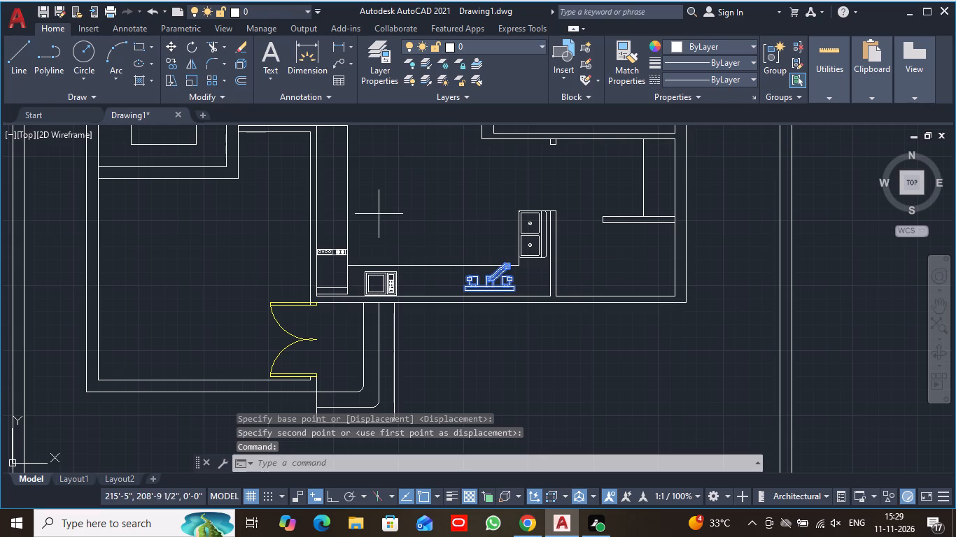
click(486, 290)
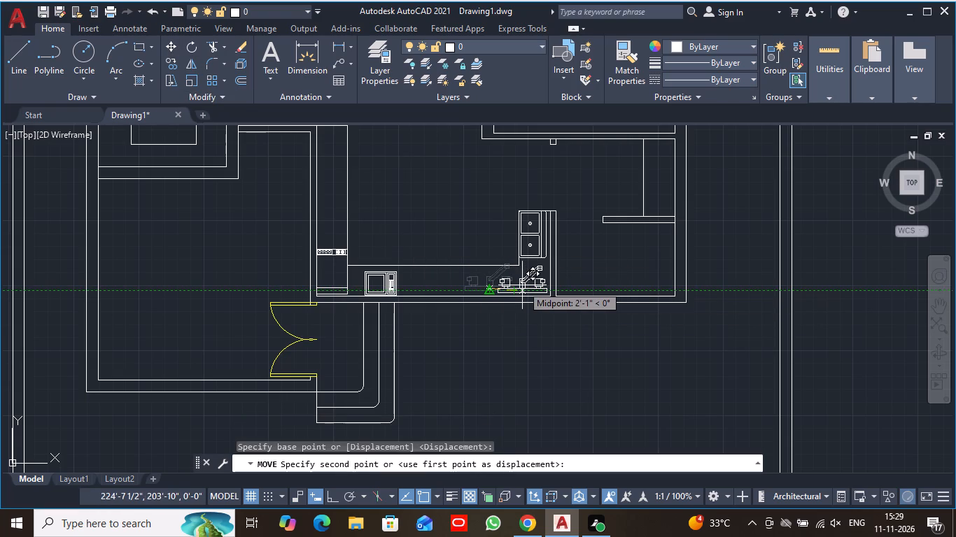
click(523, 289)
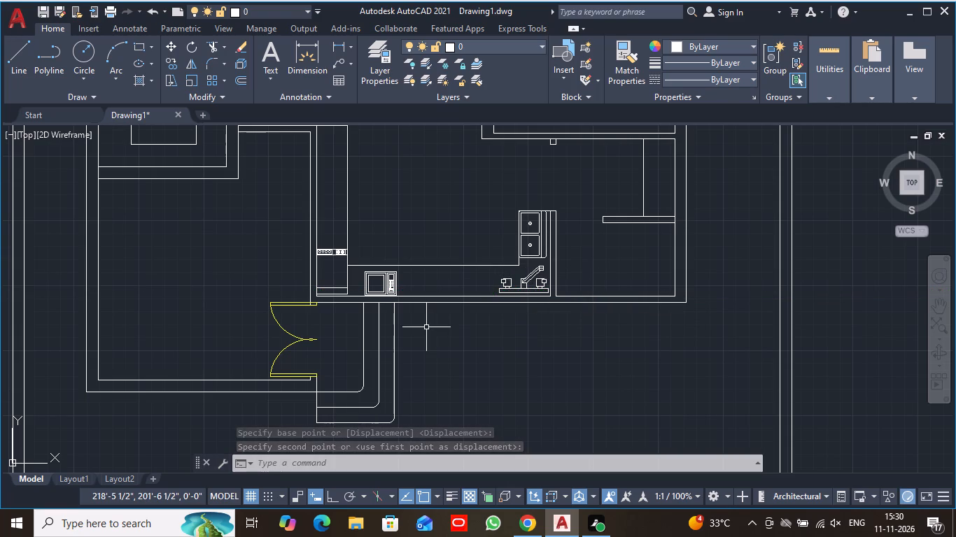
Move the microwave about 1'-0" west along the south counter, next to the dishwasher.
click(379, 282)
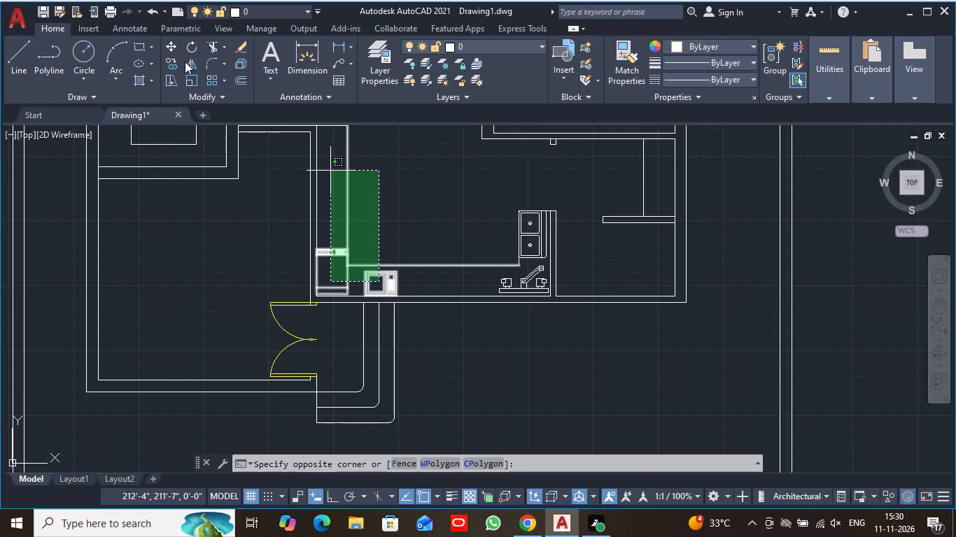
key(Escape)
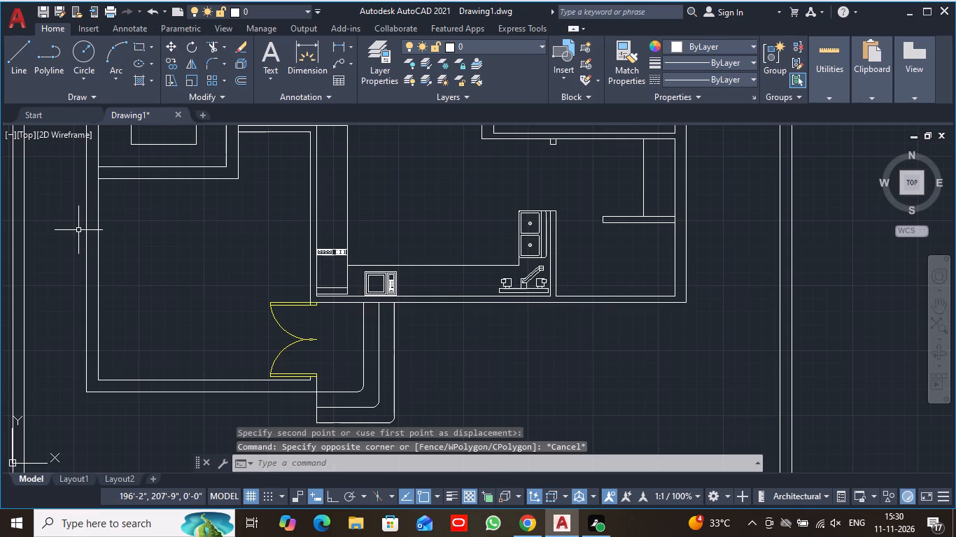
click(171, 45)
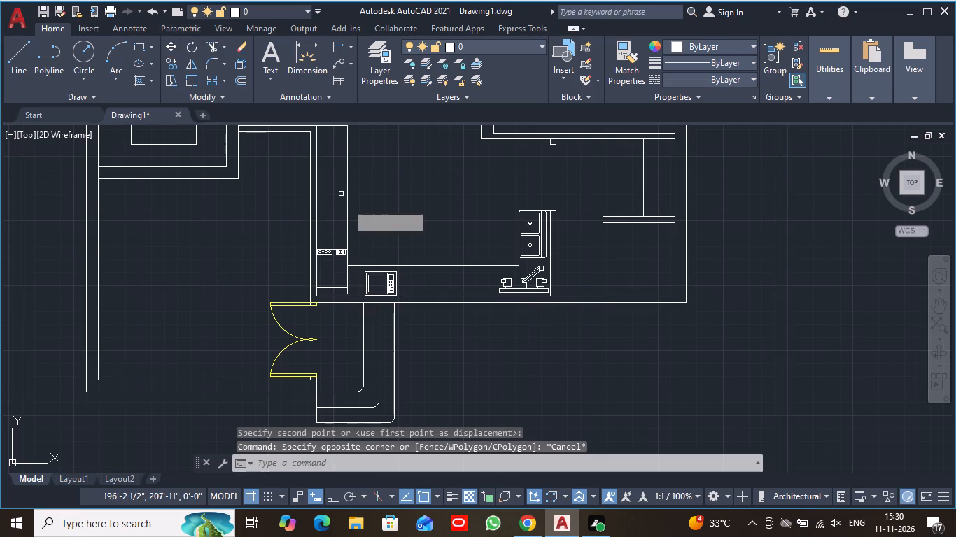
click(360, 257)
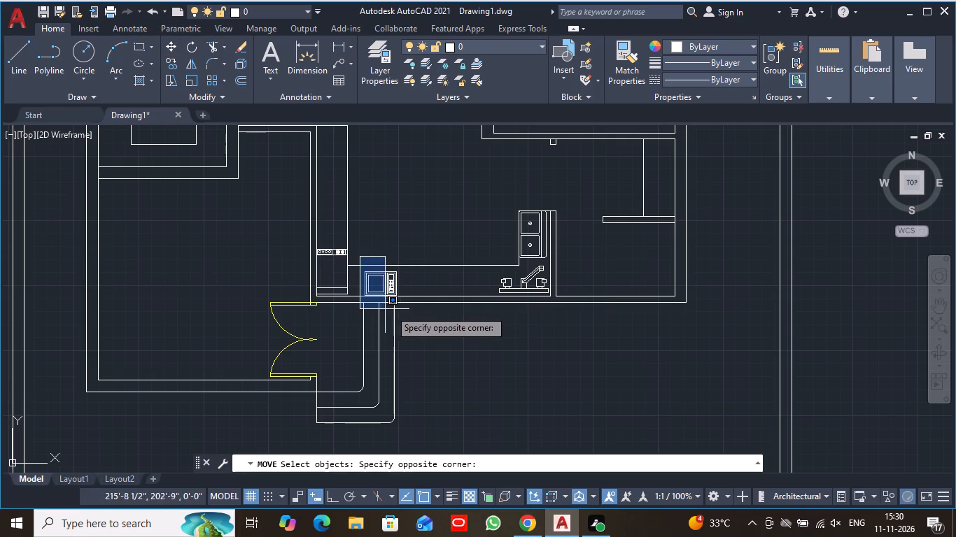
click(400, 311)
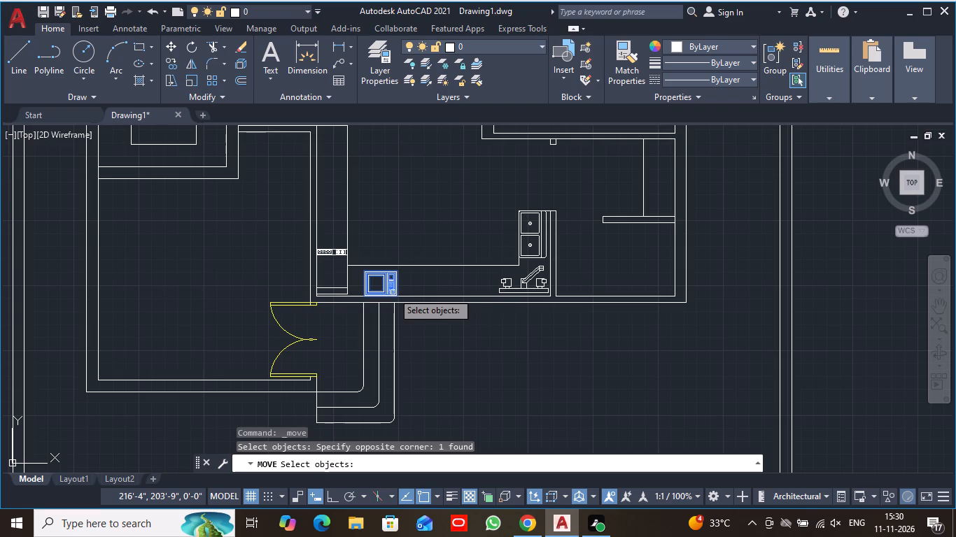
key(Return)
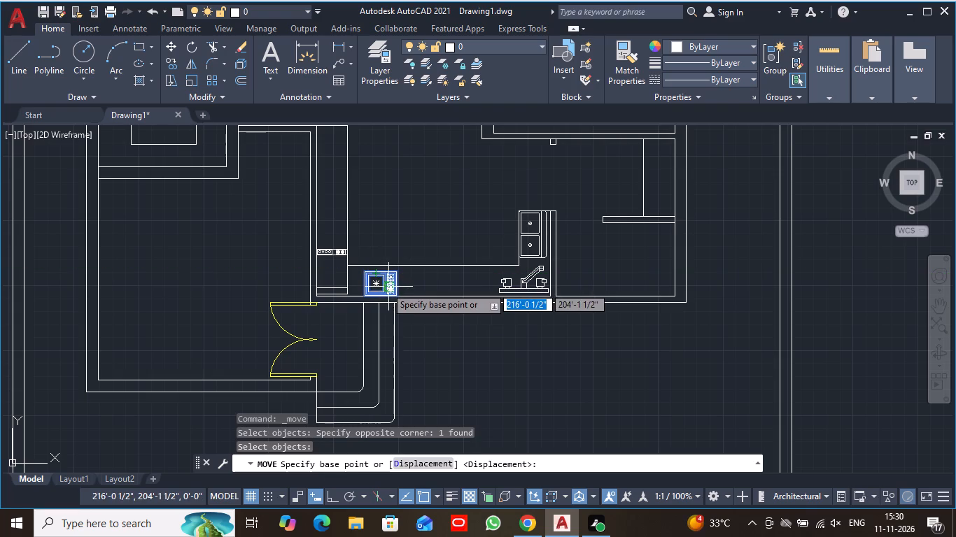
click(377, 286)
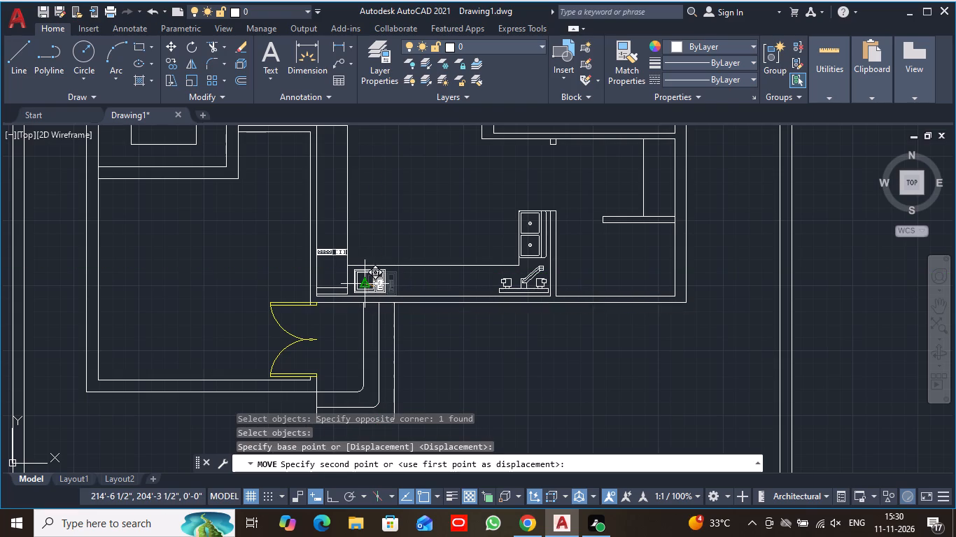
scroll(361, 286, up, 3)
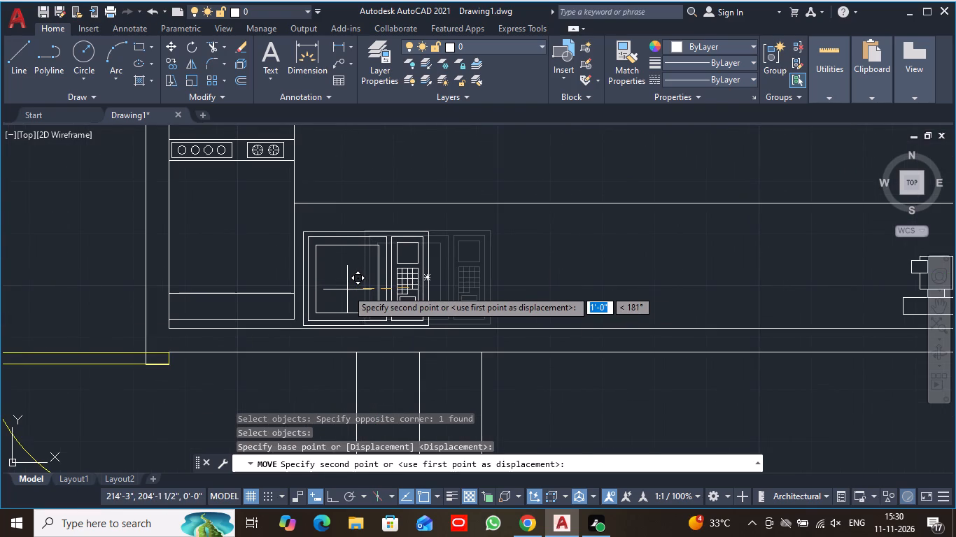
click(347, 289)
Insert the Wall Cabinet - 18 x 36 in front block from the DesignCenter Kitchens library east of the boundary wall, and close DesignCenter.
scroll(452, 259, down, 3)
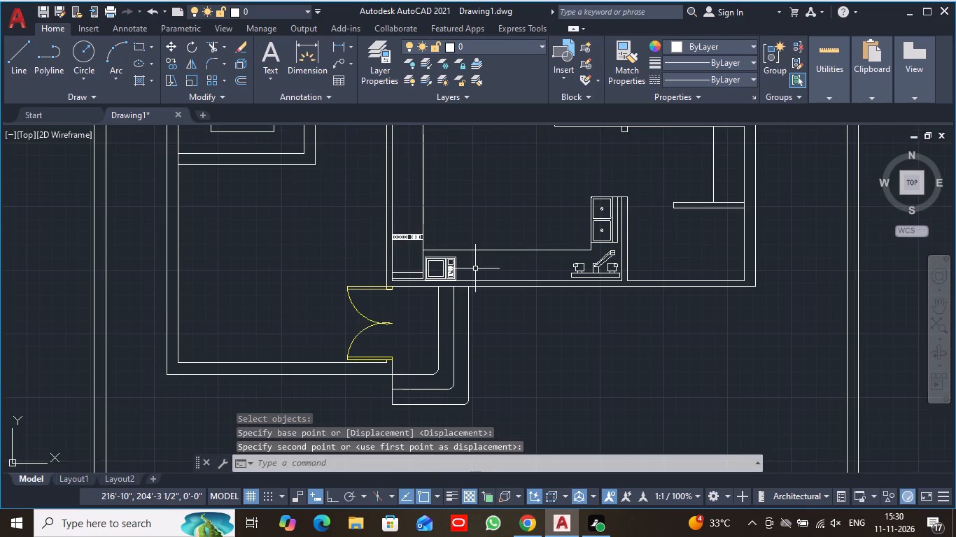
middle_drag(534, 341, 506, 395)
scroll(523, 394, down, 1)
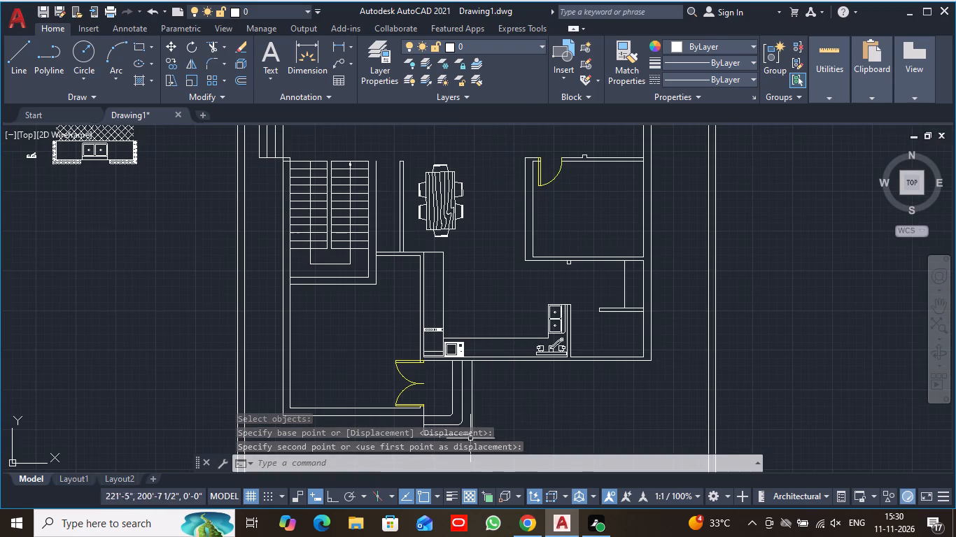
middle_drag(523, 410, 461, 341)
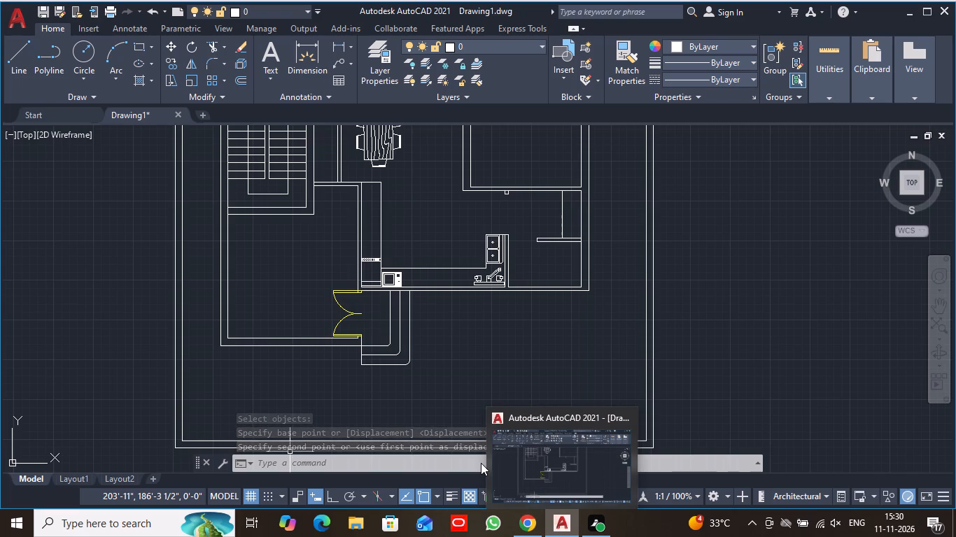
text(adc)
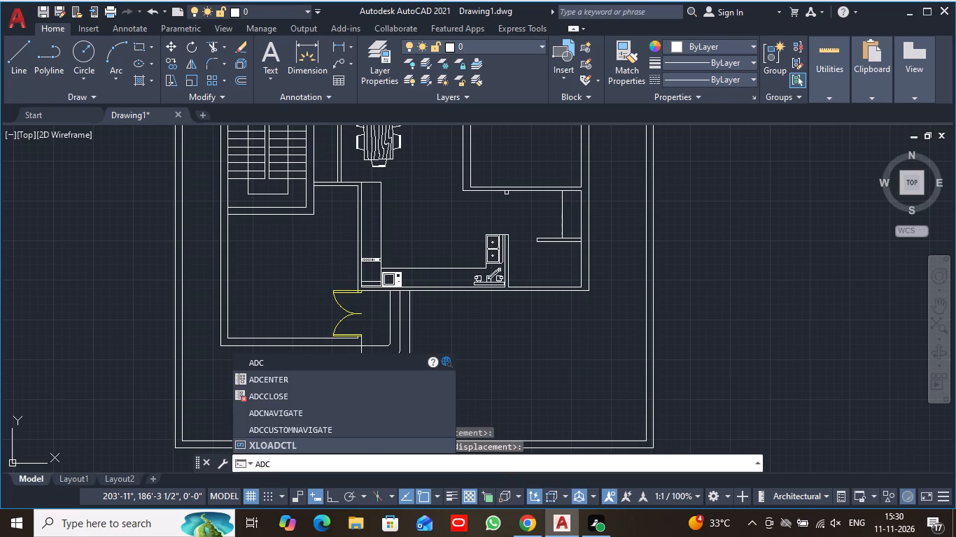
key(Return)
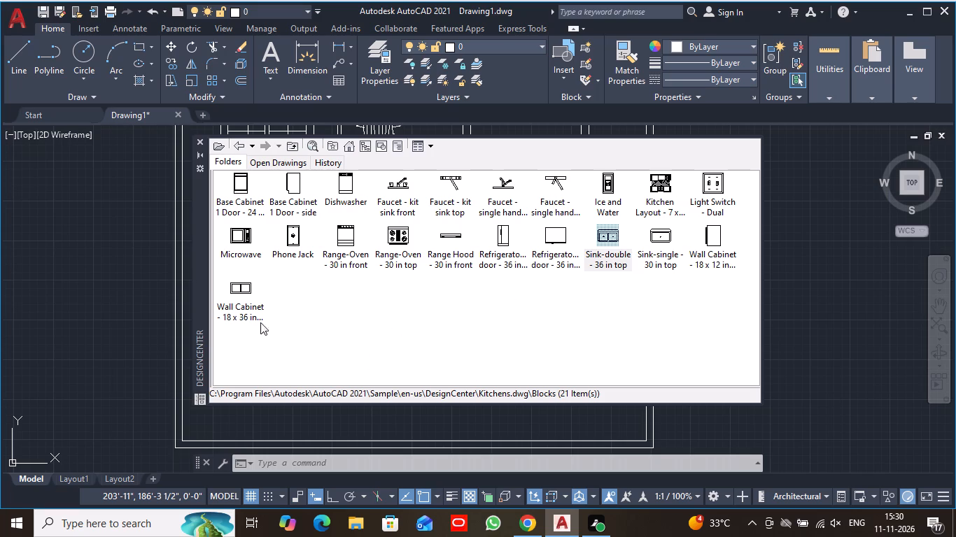
click(241, 289)
drag(241, 289, 248, 289)
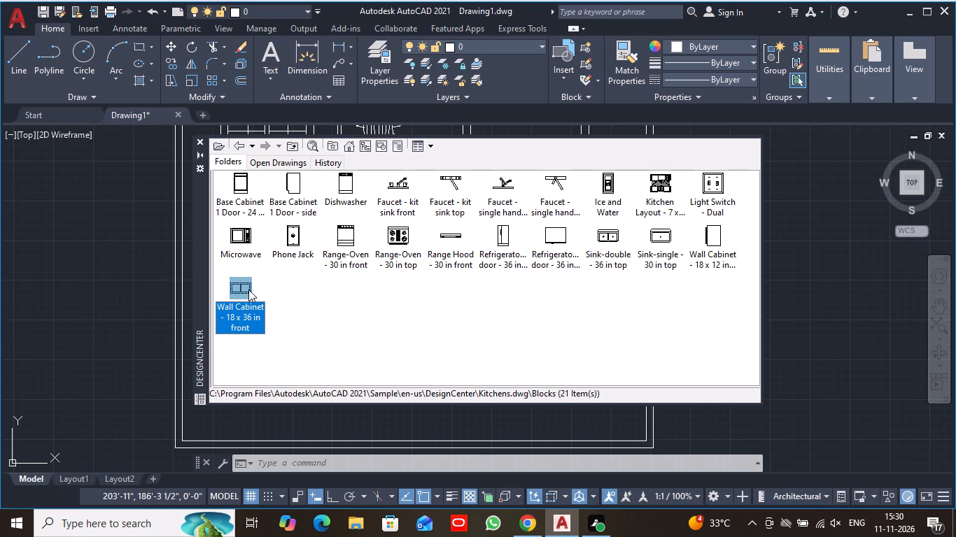
drag(248, 289, 787, 320)
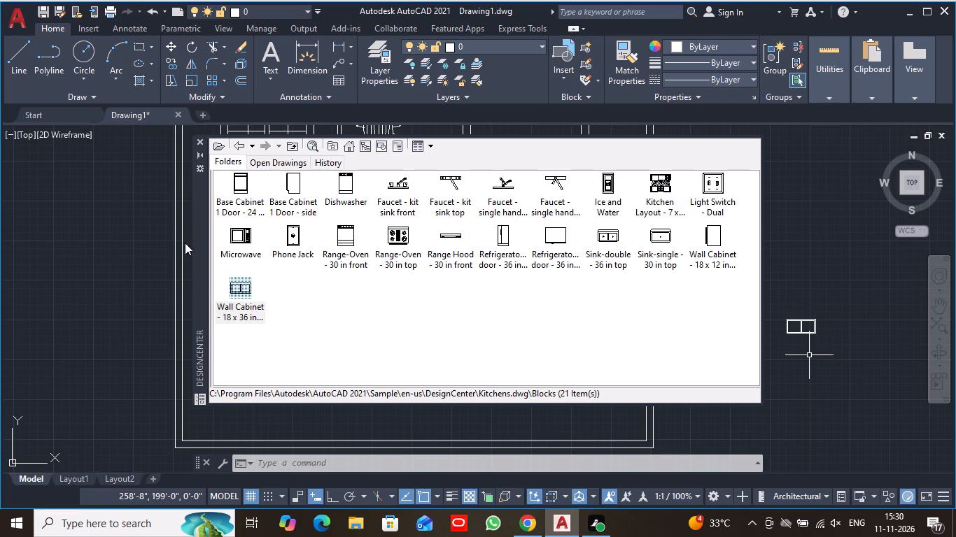
click(200, 141)
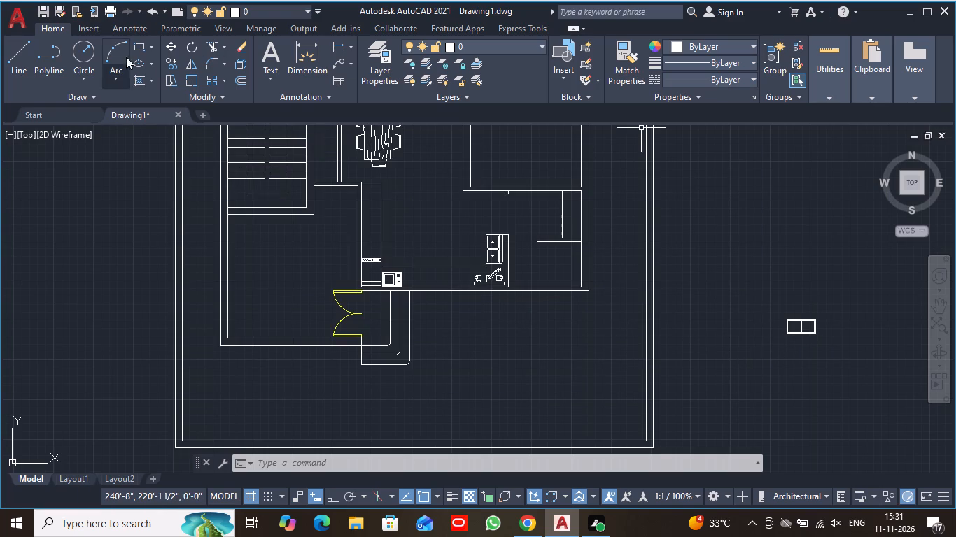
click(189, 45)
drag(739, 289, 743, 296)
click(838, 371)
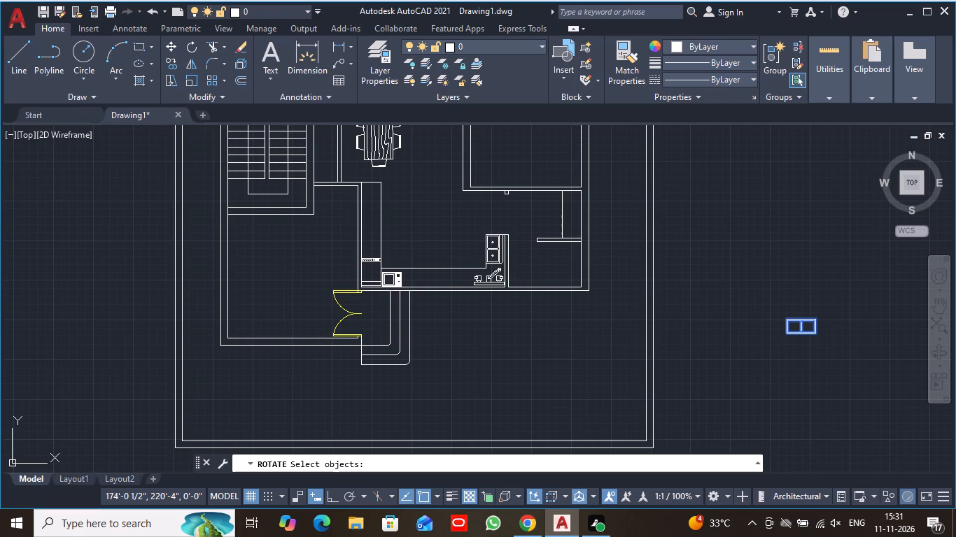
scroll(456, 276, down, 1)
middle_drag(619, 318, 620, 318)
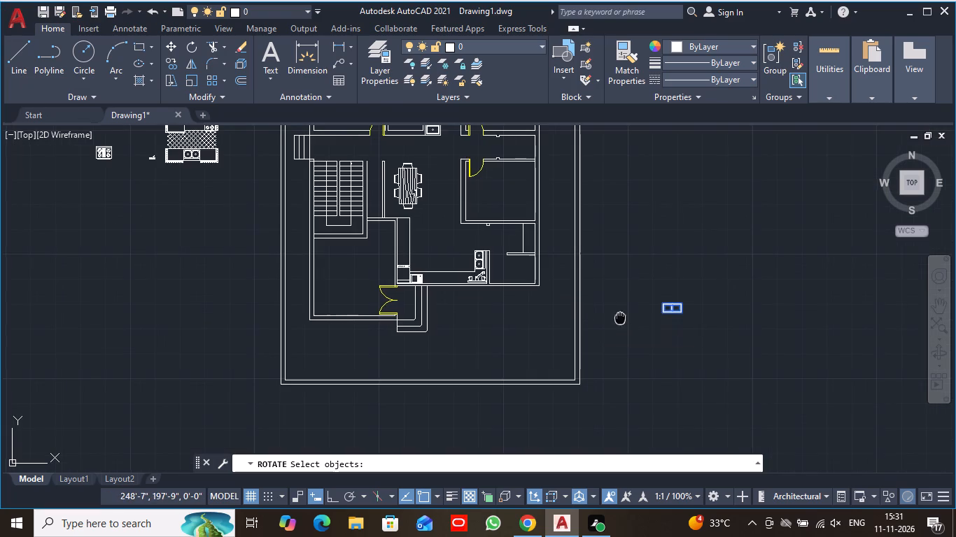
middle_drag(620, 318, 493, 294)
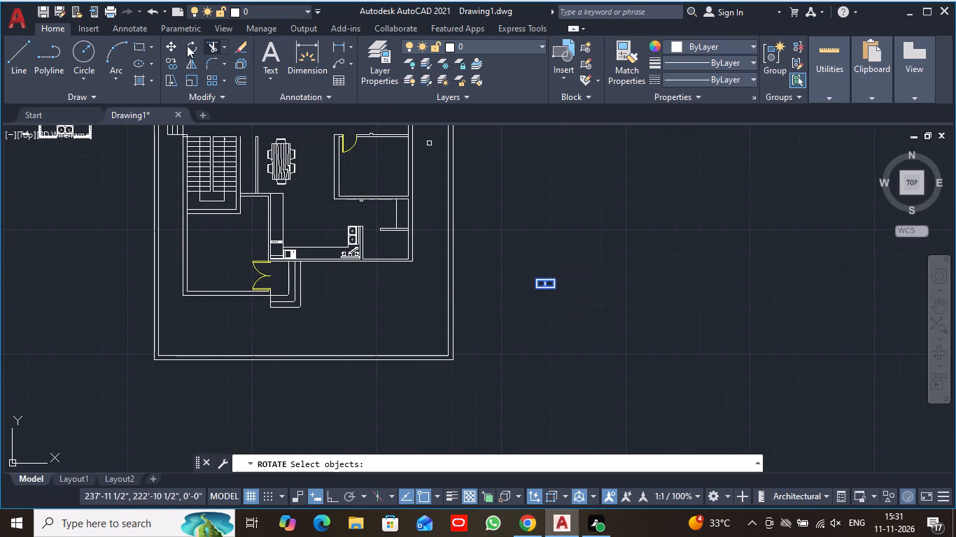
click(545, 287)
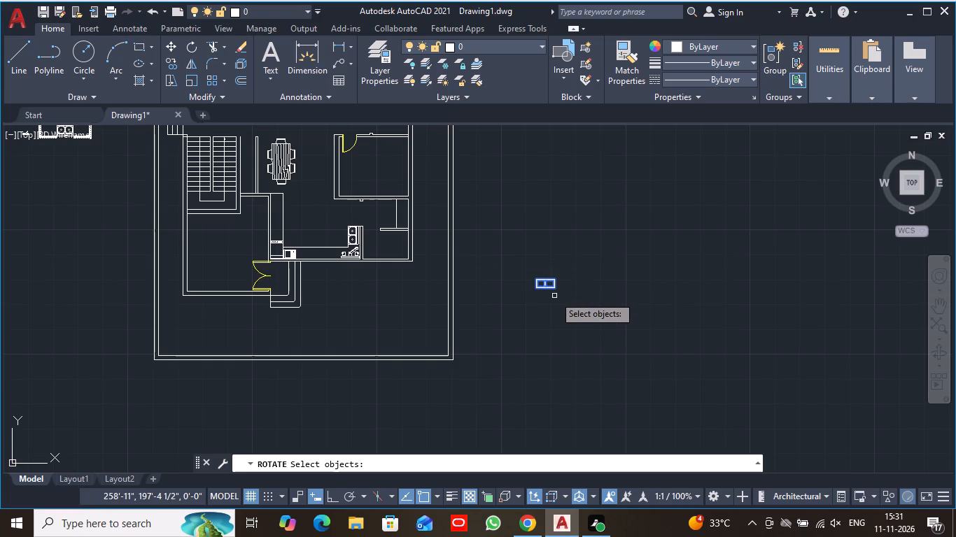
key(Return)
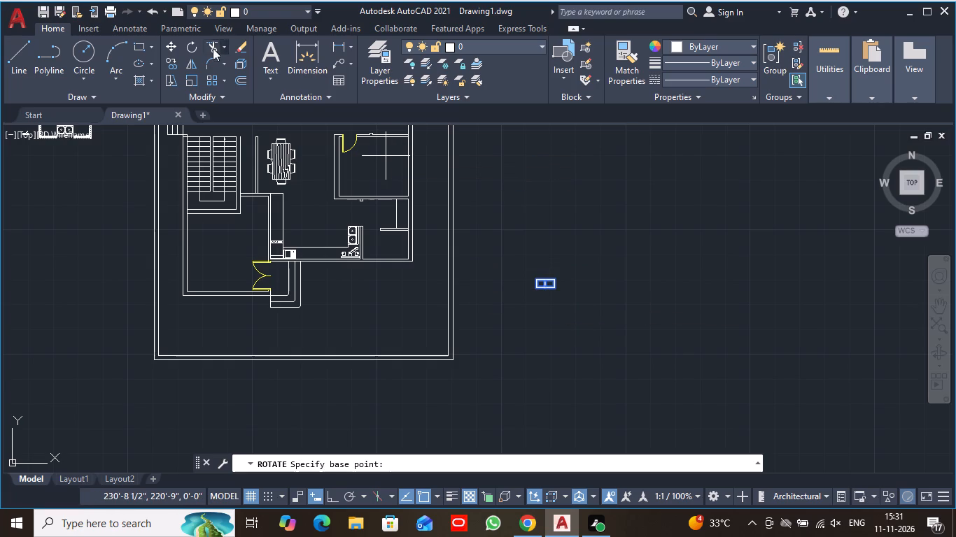
Rotate the wall cabinet block 270° about the midpoint of its south side.
click(194, 45)
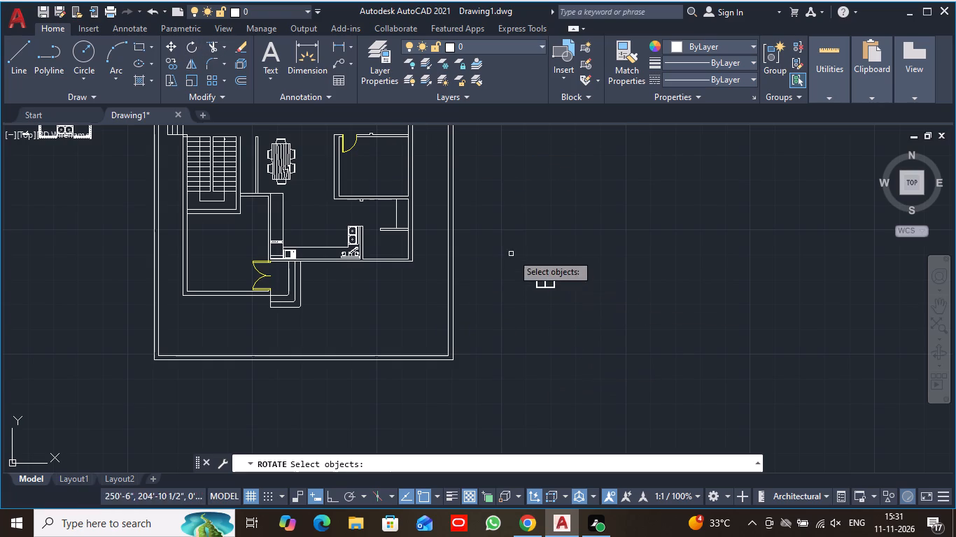
click(518, 255)
click(579, 320)
key(space)
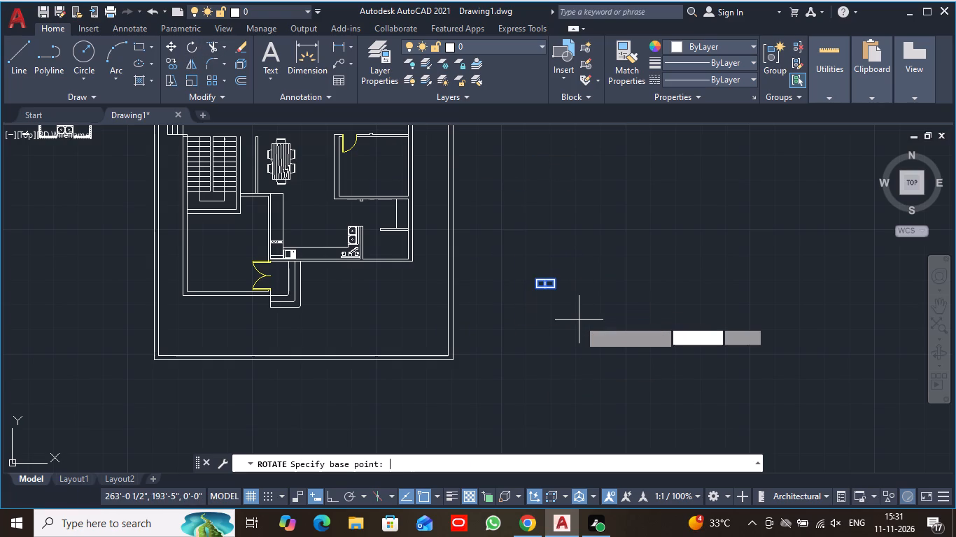
click(546, 292)
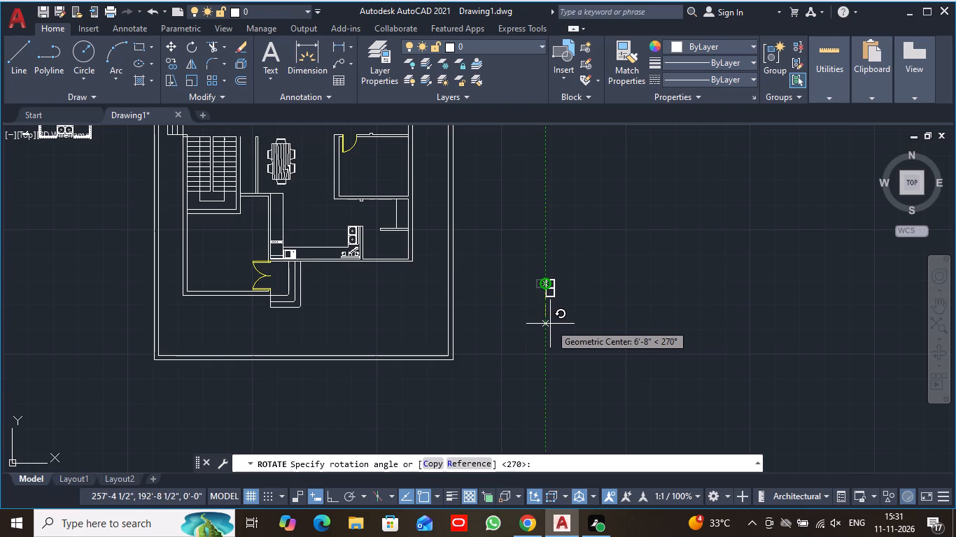
click(550, 324)
Move the rotated wall cabinet by its northwest corner onto the kitchen's west counter, just north of the dishwasher.
scroll(568, 313, up, 1)
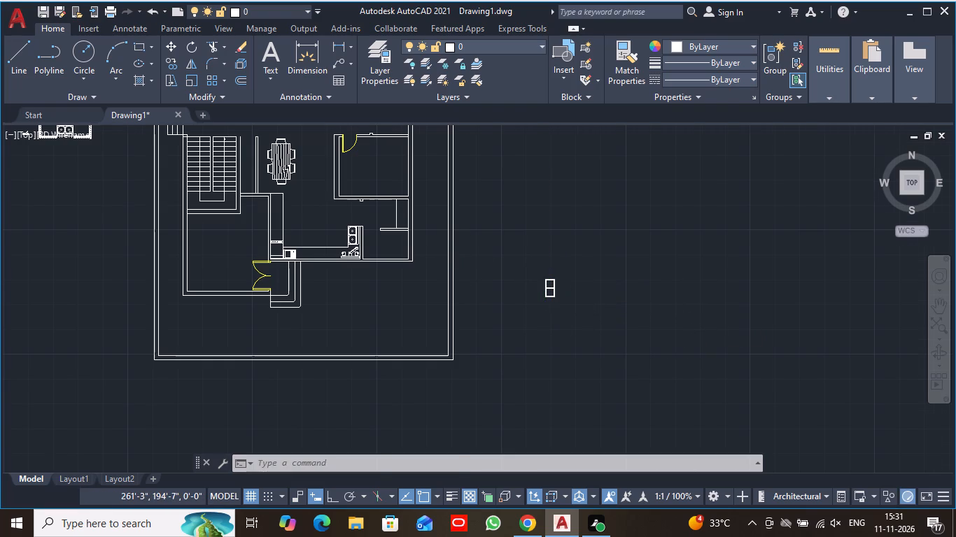
middle_drag(450, 299, 486, 311)
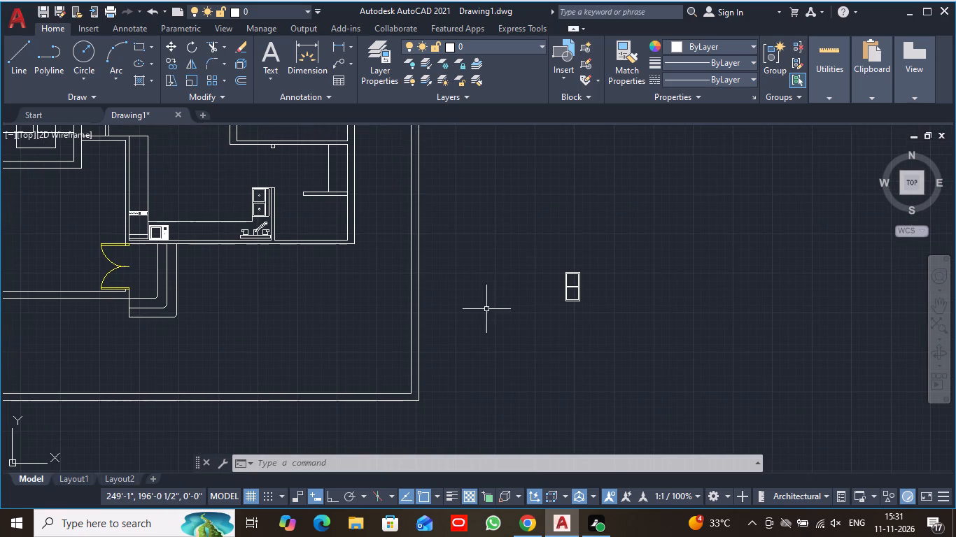
click(174, 45)
click(545, 258)
click(642, 348)
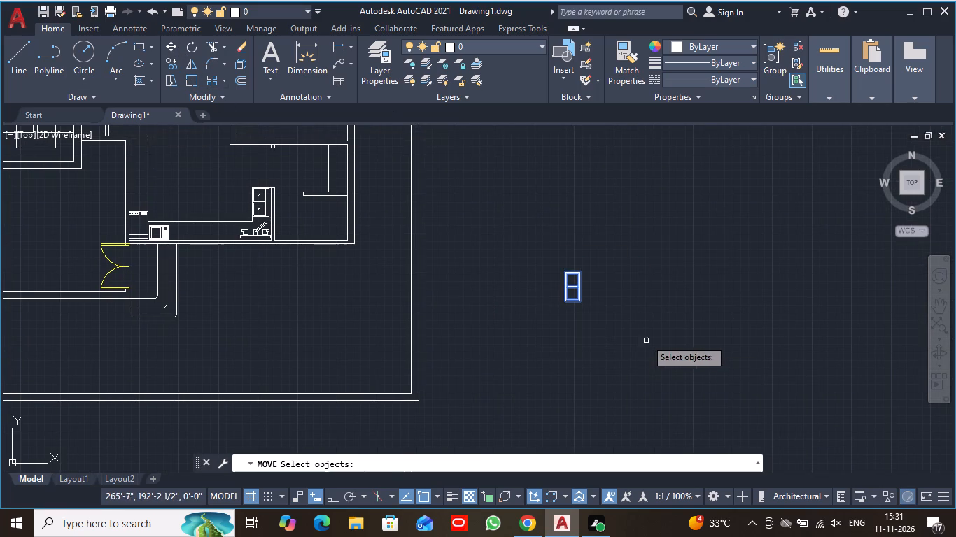
key(Return)
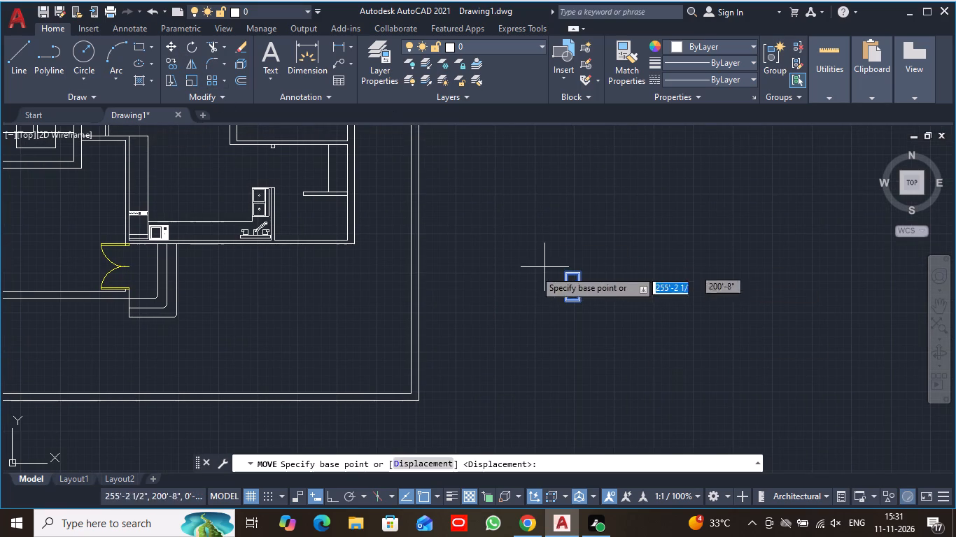
click(564, 271)
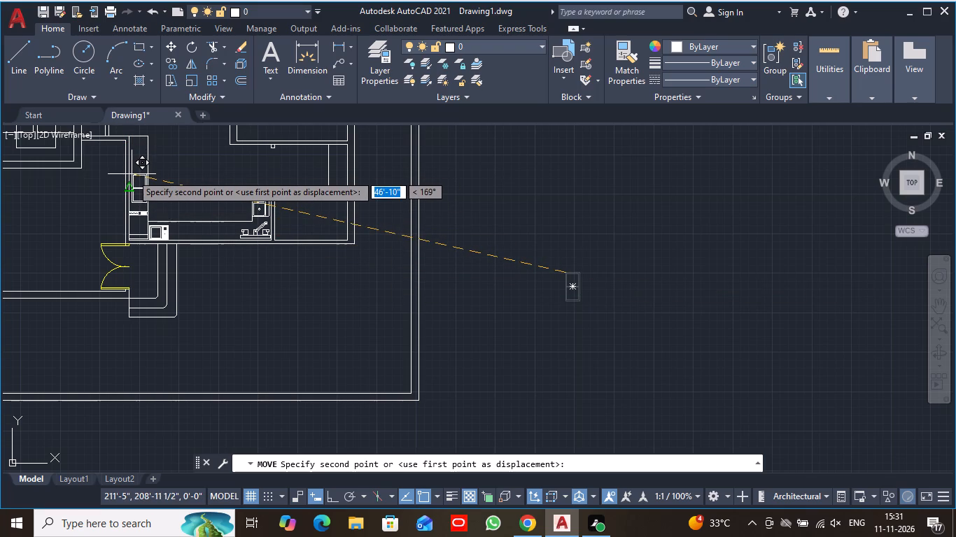
scroll(132, 174, up, 3)
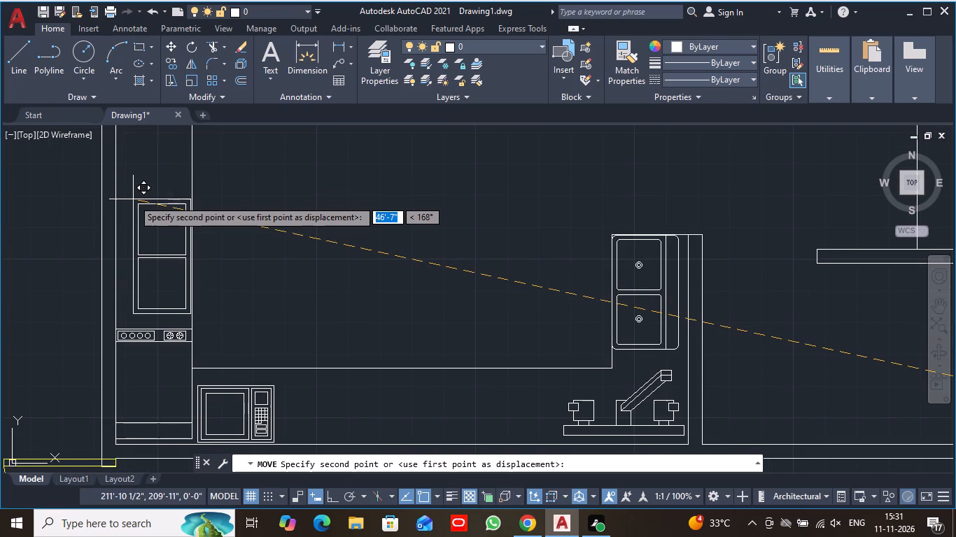
click(133, 199)
Browse DesignCenter's HVAC and House Designer block libraries for further blocks, and close DesignCenter.
scroll(340, 197, down, 2)
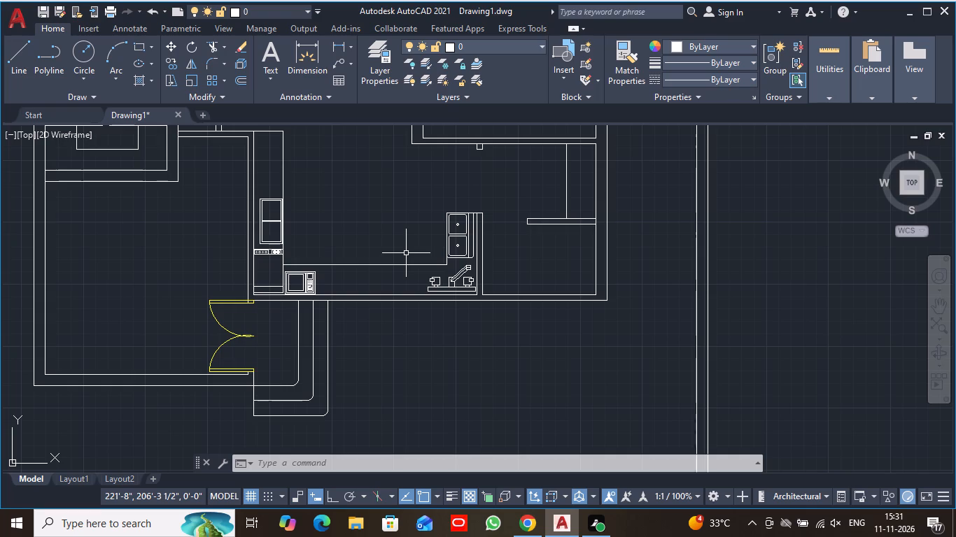
scroll(406, 253, down, 2)
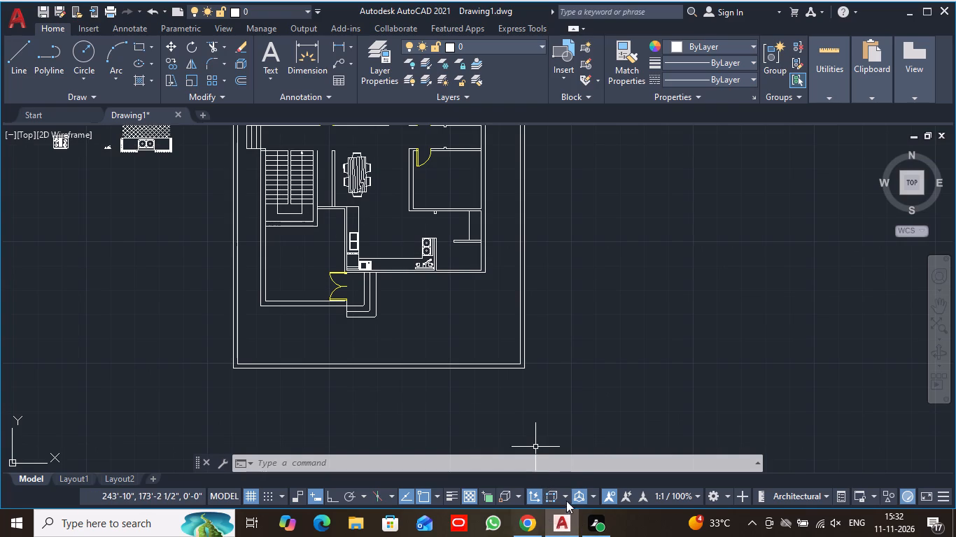
text(adc)
key(space)
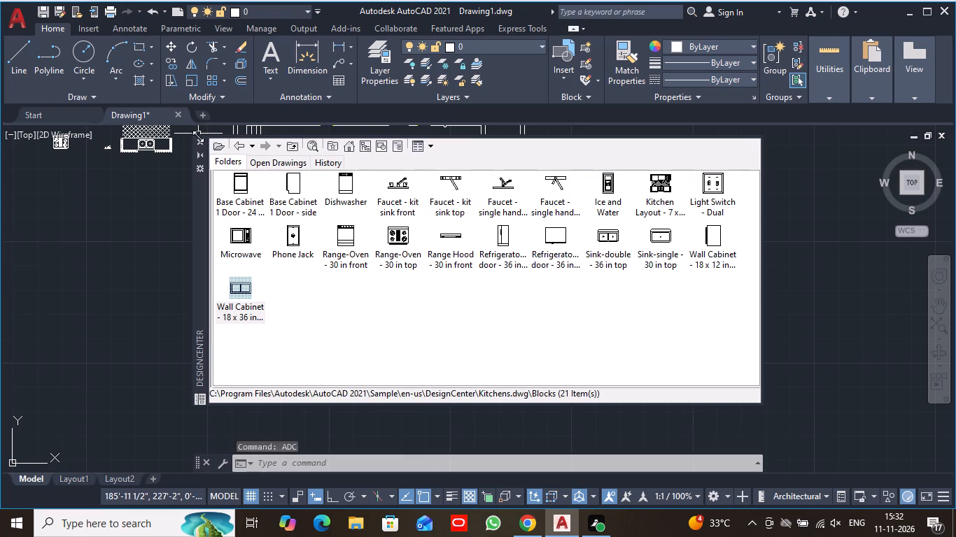
click(237, 144)
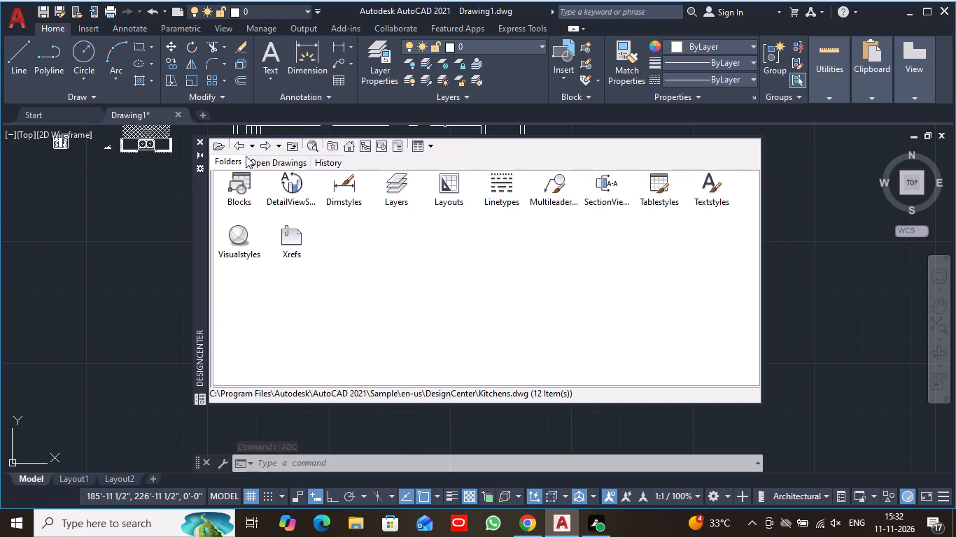
click(236, 143)
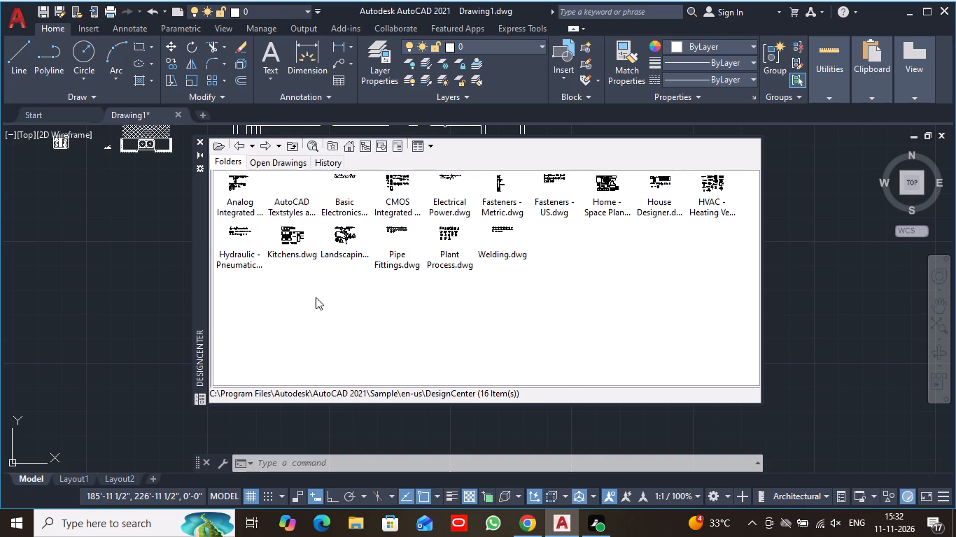
scroll(316, 297, up, 4)
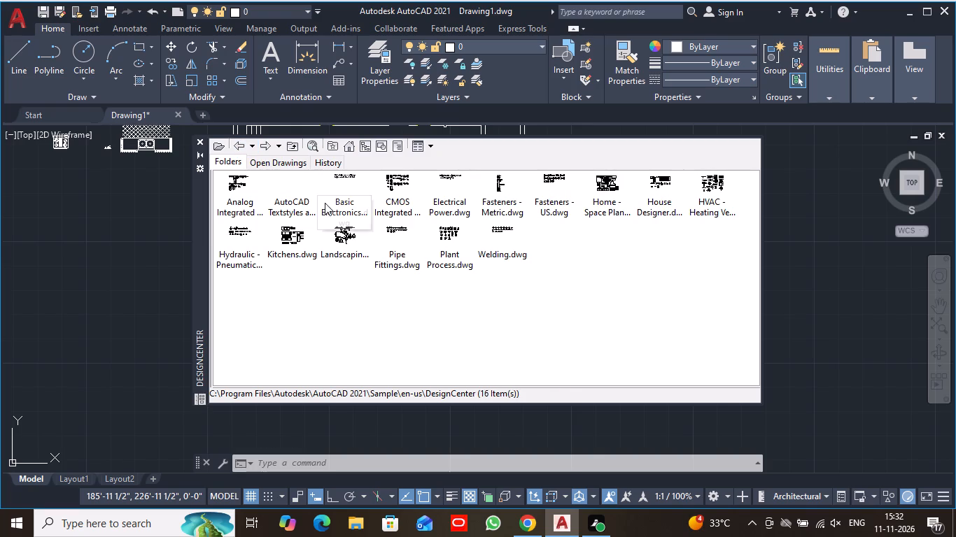
scroll(585, 290, up, 2)
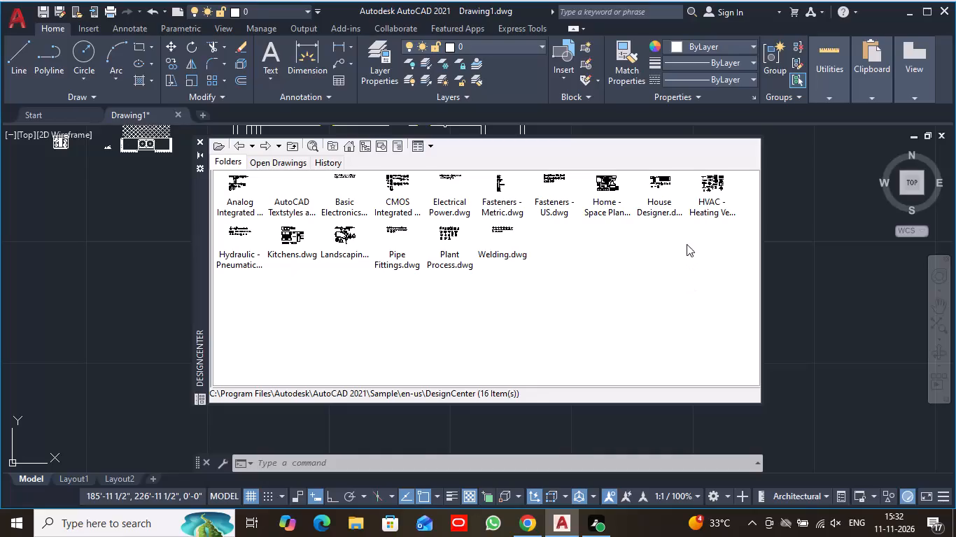
double_click(712, 188)
double_click(241, 182)
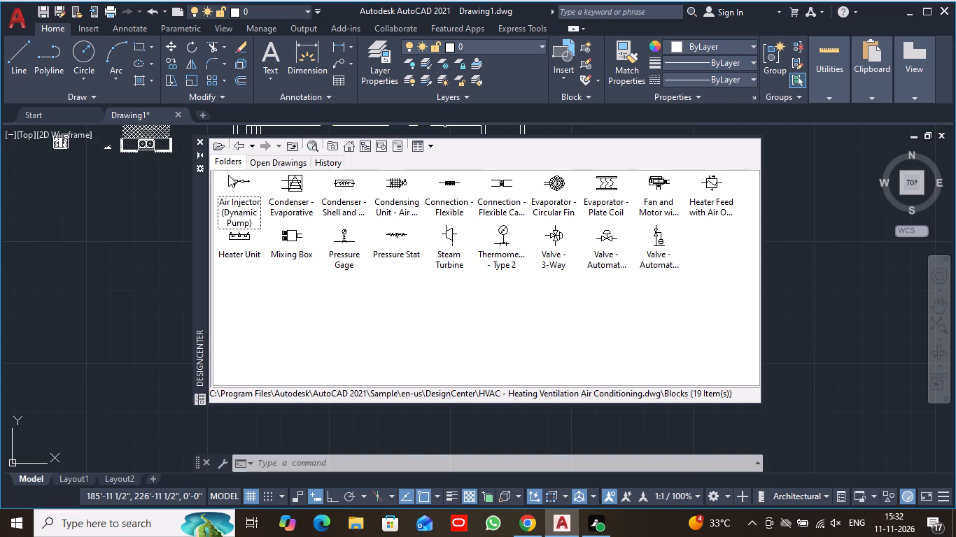
click(236, 143)
click(236, 143)
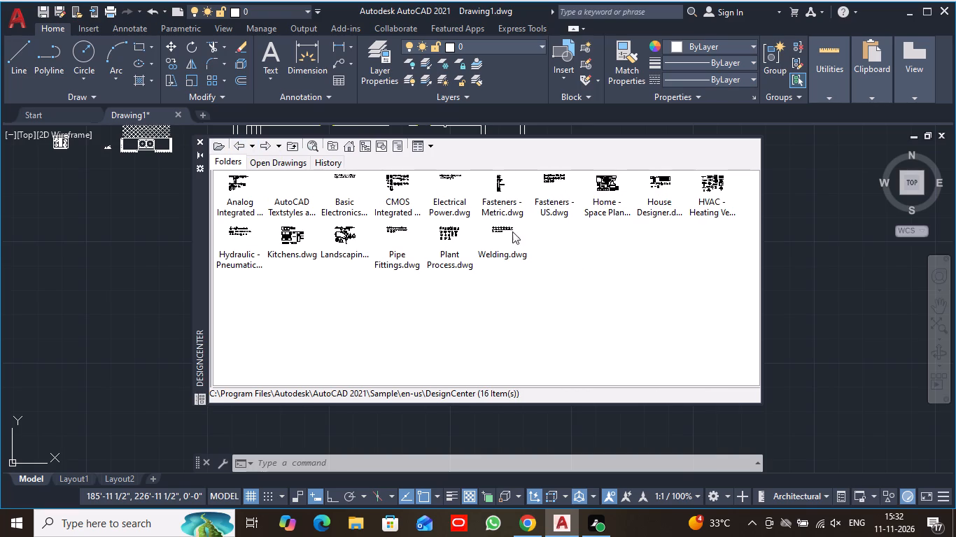
double_click(657, 210)
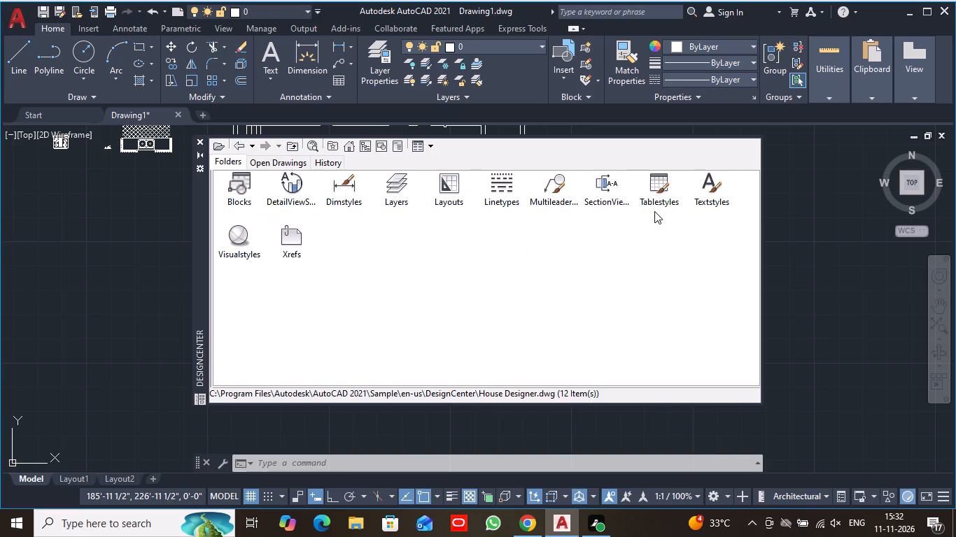
double_click(239, 187)
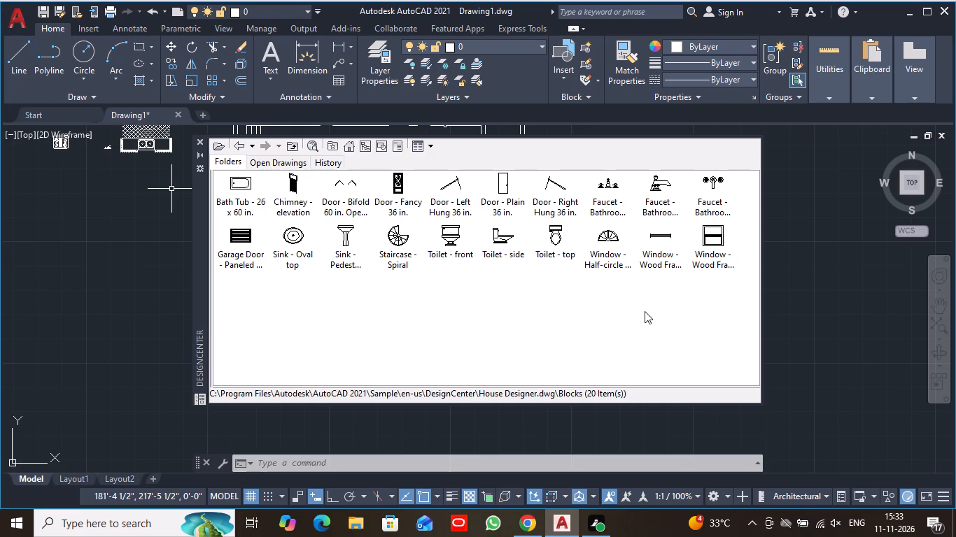
click(201, 139)
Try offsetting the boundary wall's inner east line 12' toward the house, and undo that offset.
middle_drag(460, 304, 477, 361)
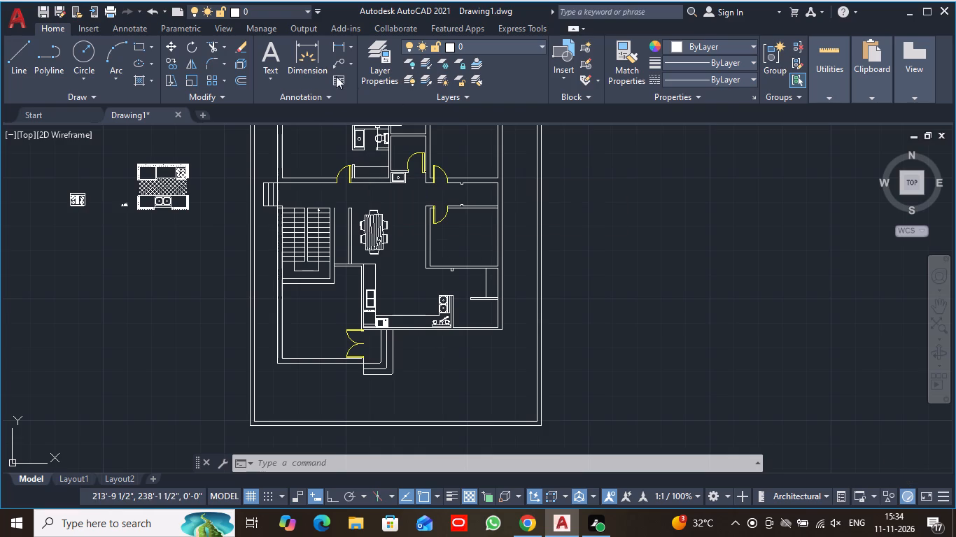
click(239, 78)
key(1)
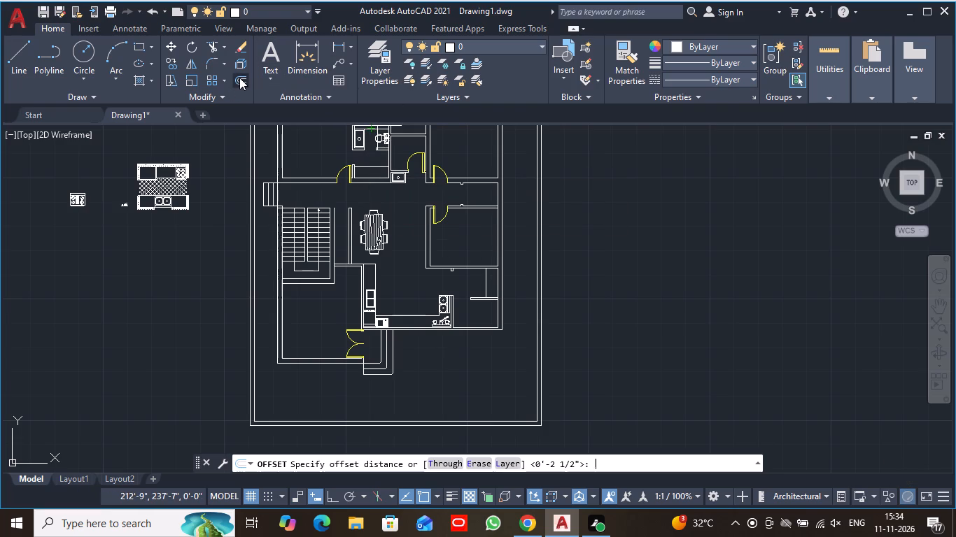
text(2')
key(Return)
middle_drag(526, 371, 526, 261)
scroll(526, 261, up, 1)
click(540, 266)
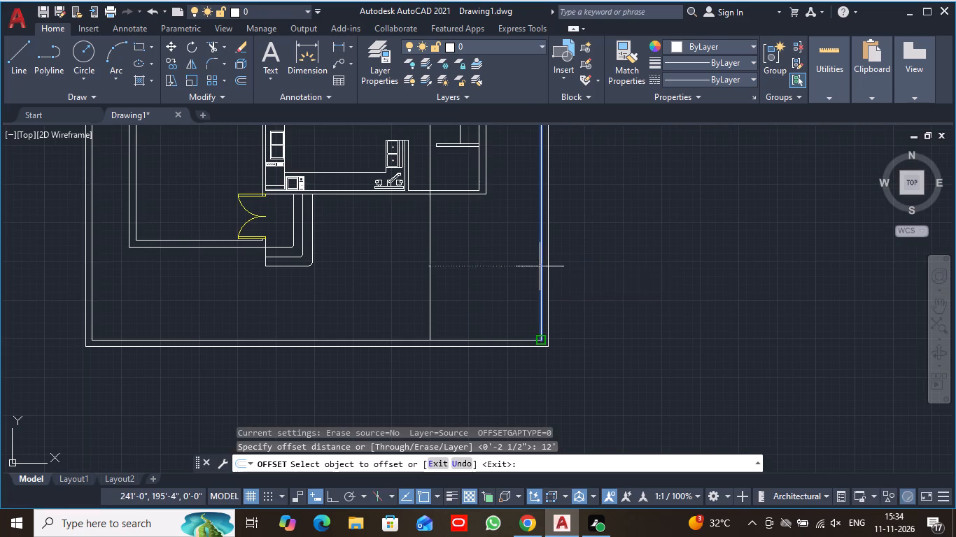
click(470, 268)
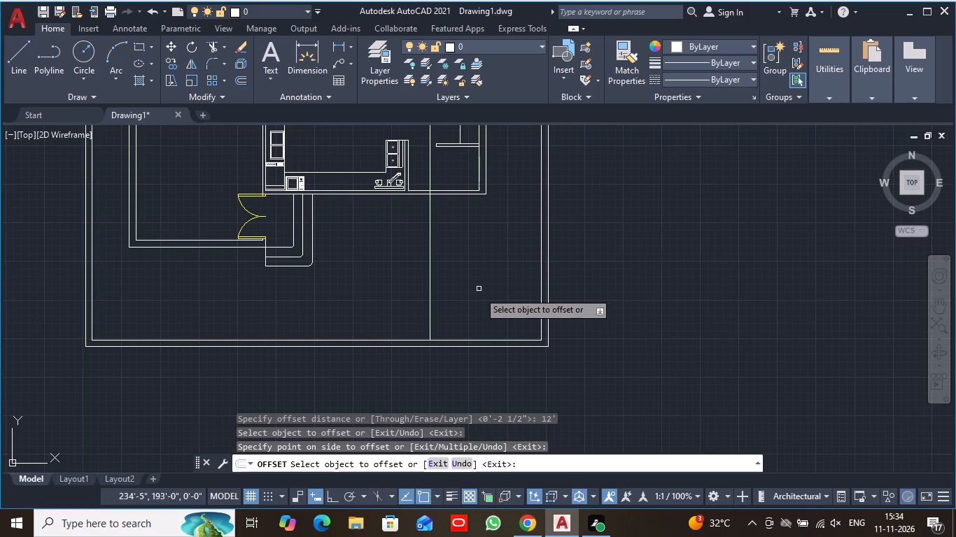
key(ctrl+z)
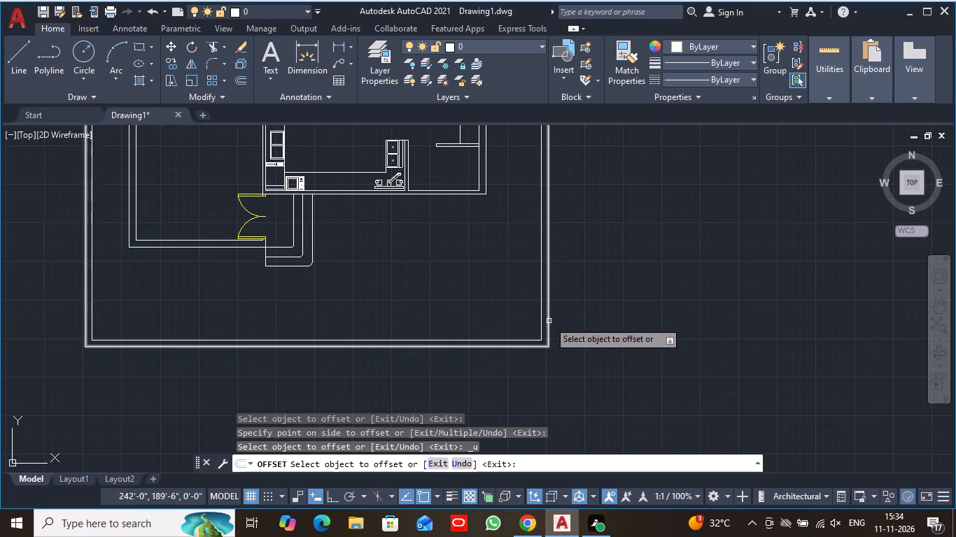
Offset the boundary wall's outer rectangle 12' inward.
click(549, 321)
click(467, 322)
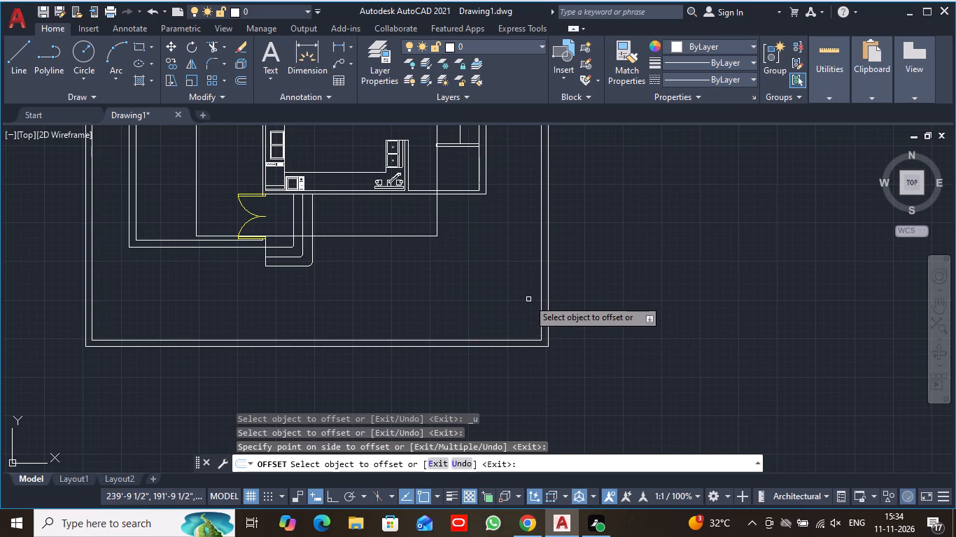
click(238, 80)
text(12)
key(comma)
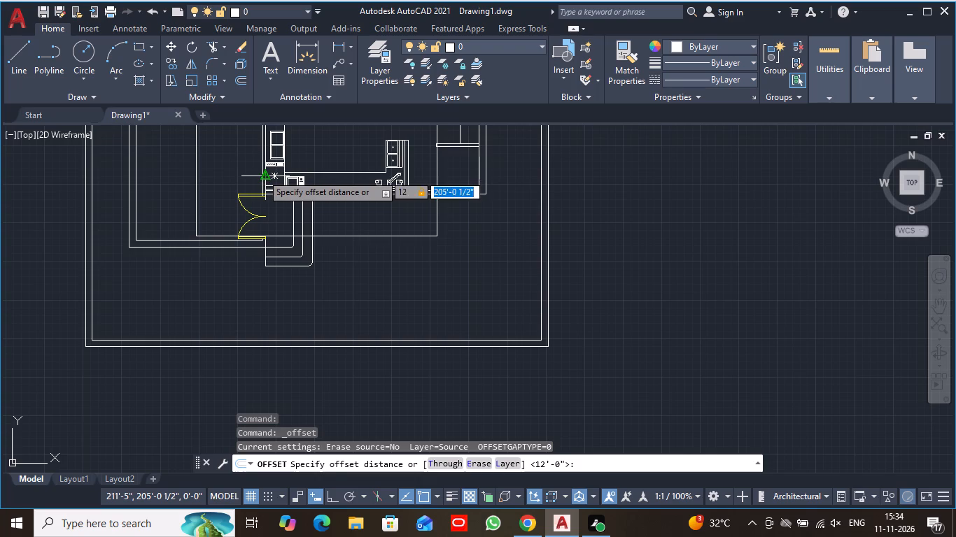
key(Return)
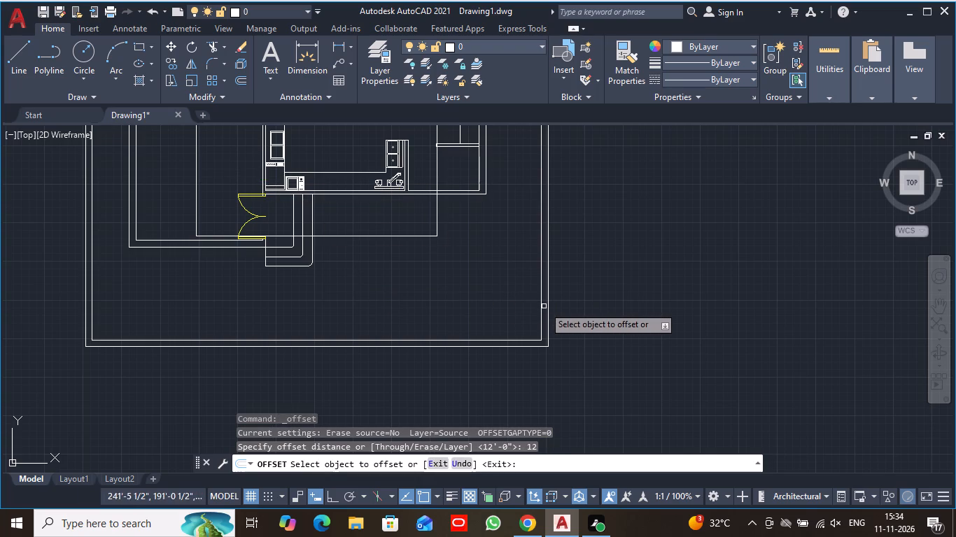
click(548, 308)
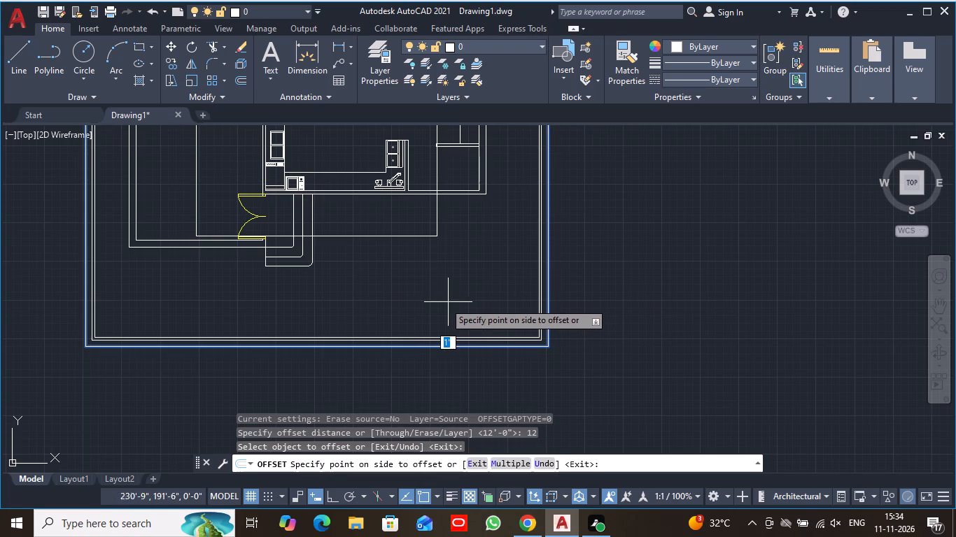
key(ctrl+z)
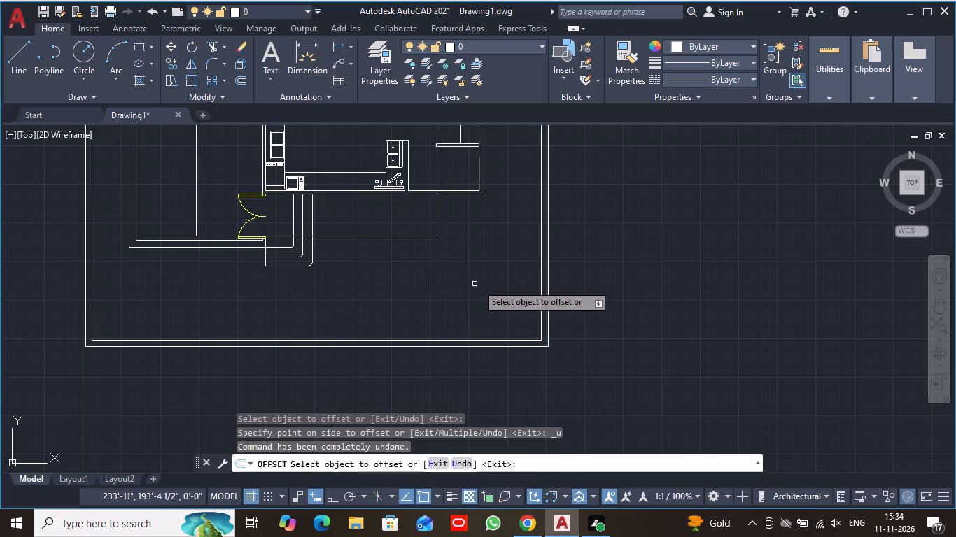
Offset the boundary wall's outer rectangle 12' inward once more.
click(239, 80)
text(12')
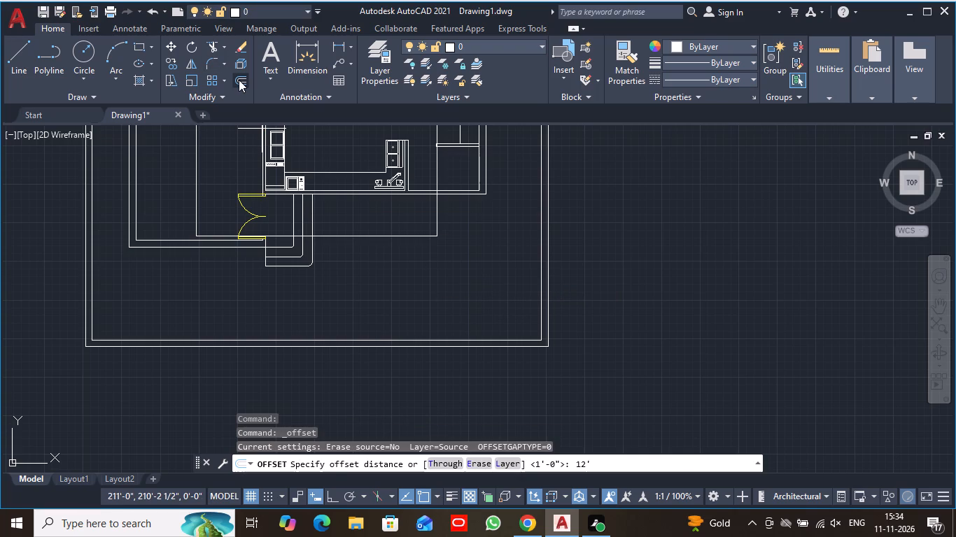
key(Return)
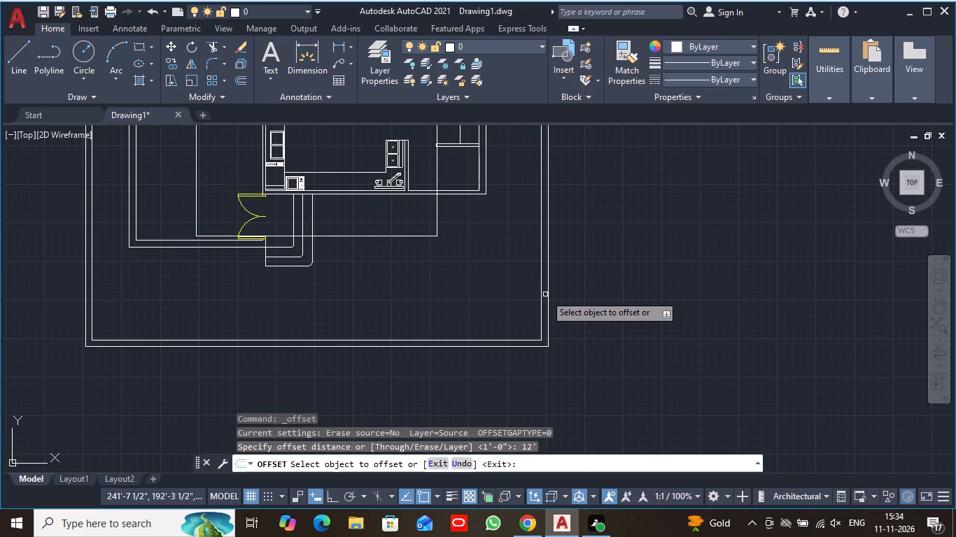
click(548, 303)
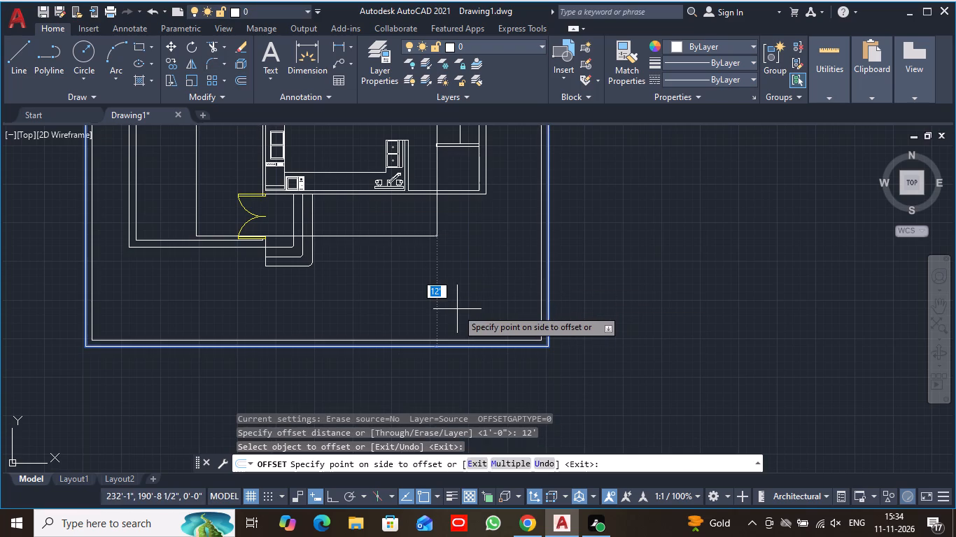
click(446, 310)
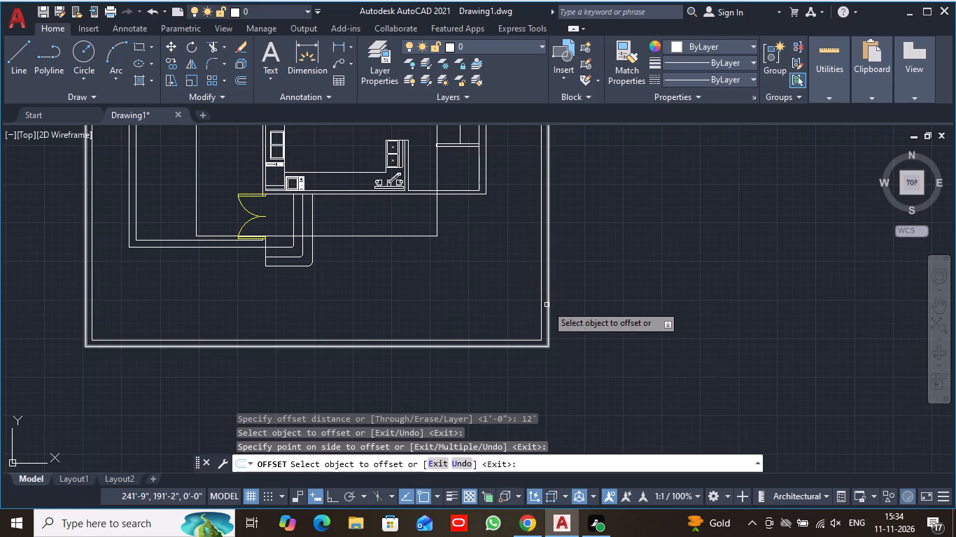
click(547, 305)
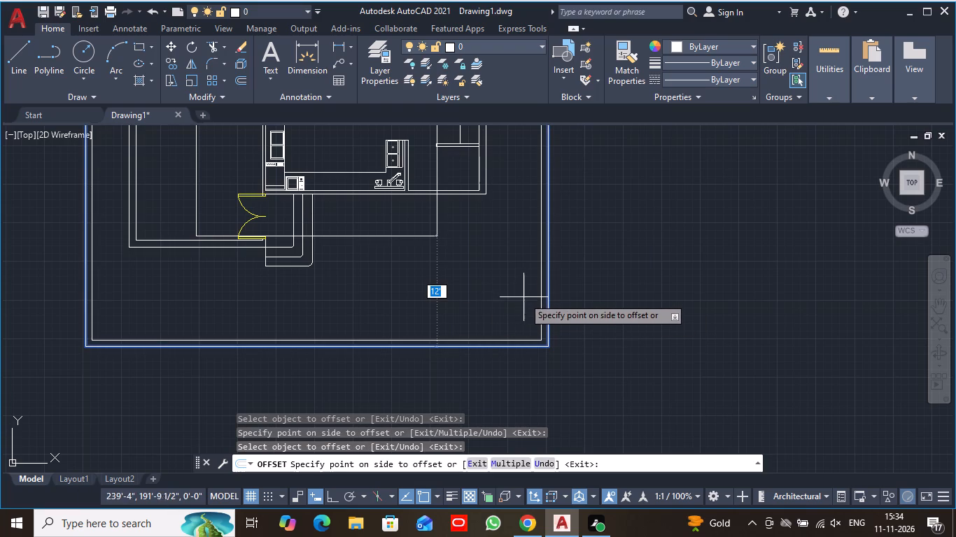
key(Escape)
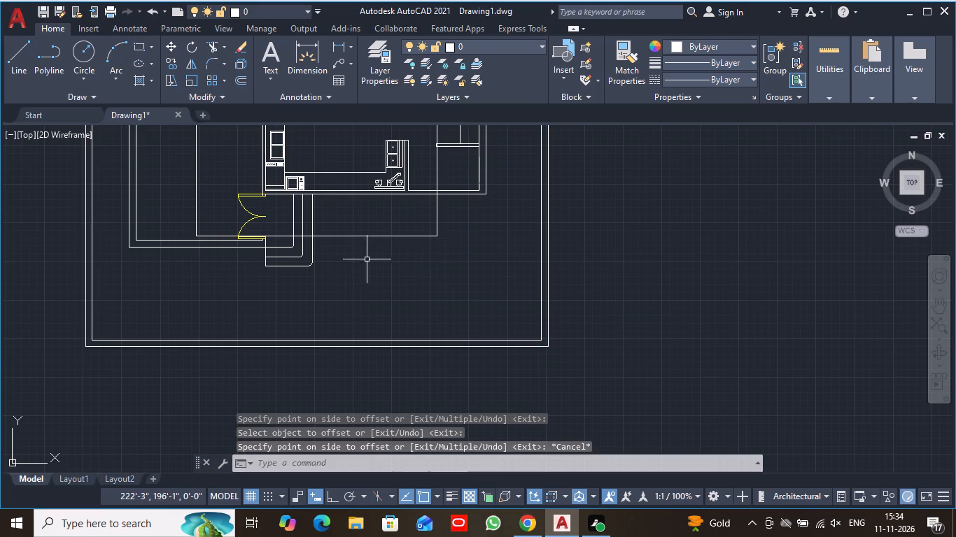
Offset the boundary wall's inner east line 12' toward the house.
click(235, 83)
key(1)
key(2)
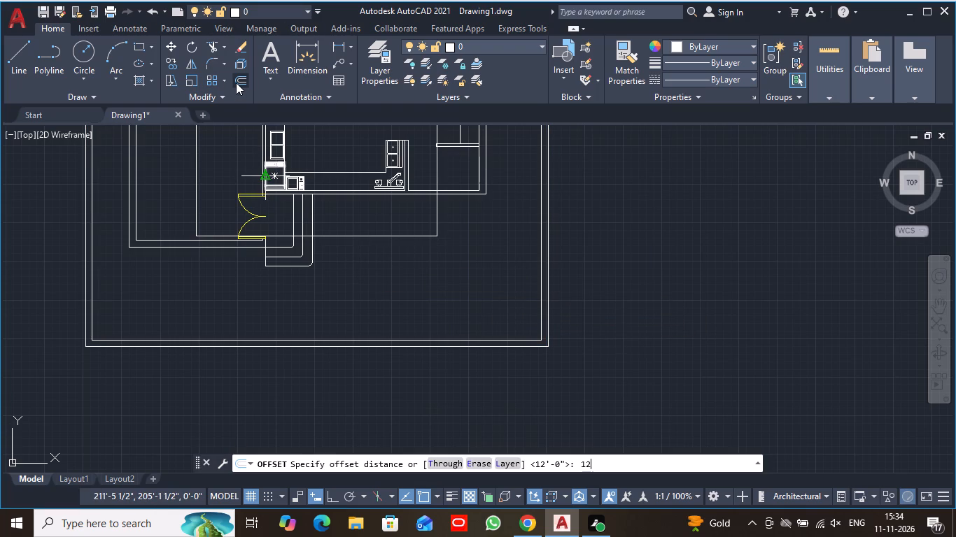
key(apostrophe)
key(Return)
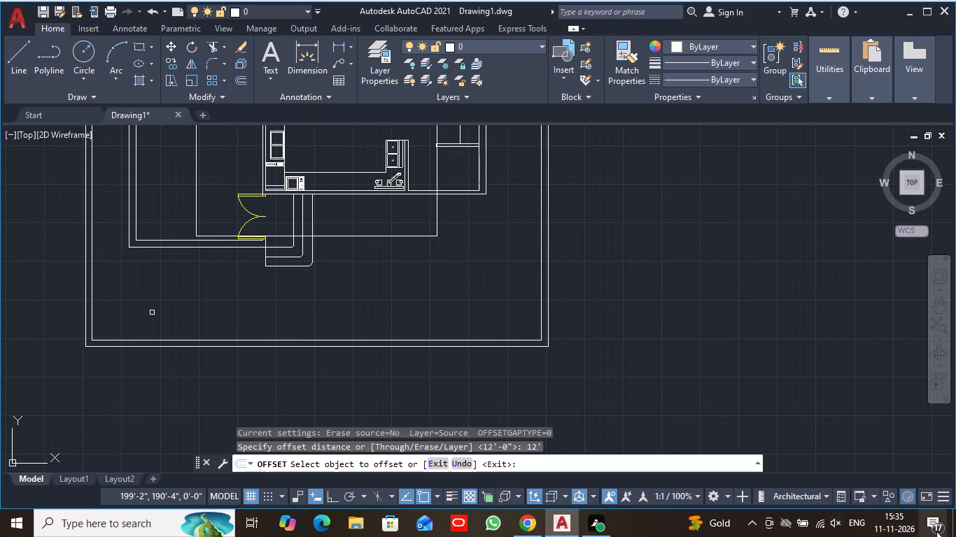
click(540, 307)
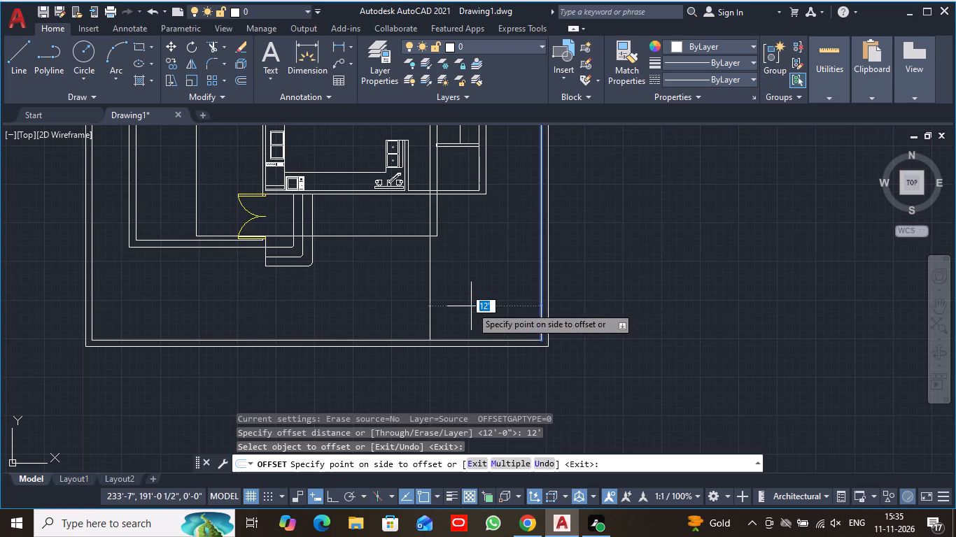
click(471, 306)
scroll(493, 286, up, 1)
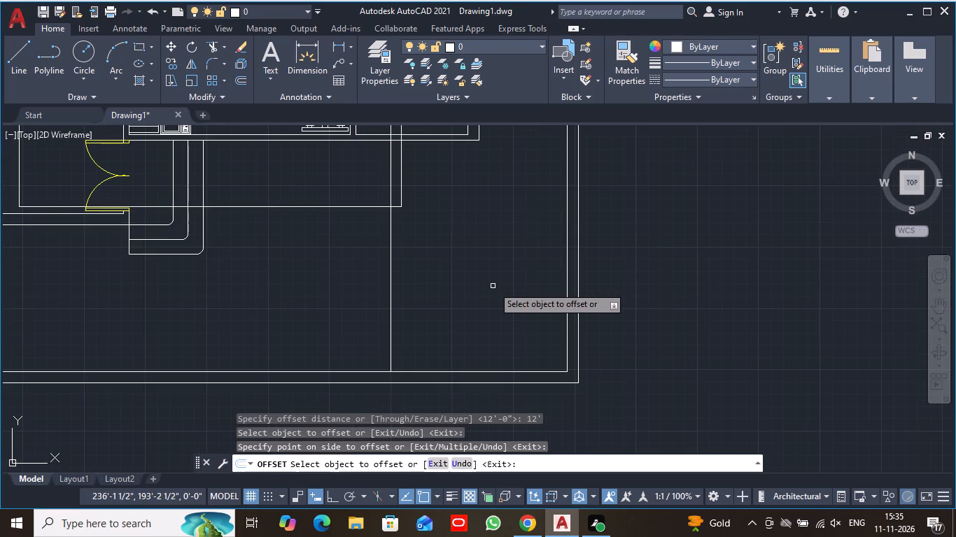
scroll(493, 286, down, 1)
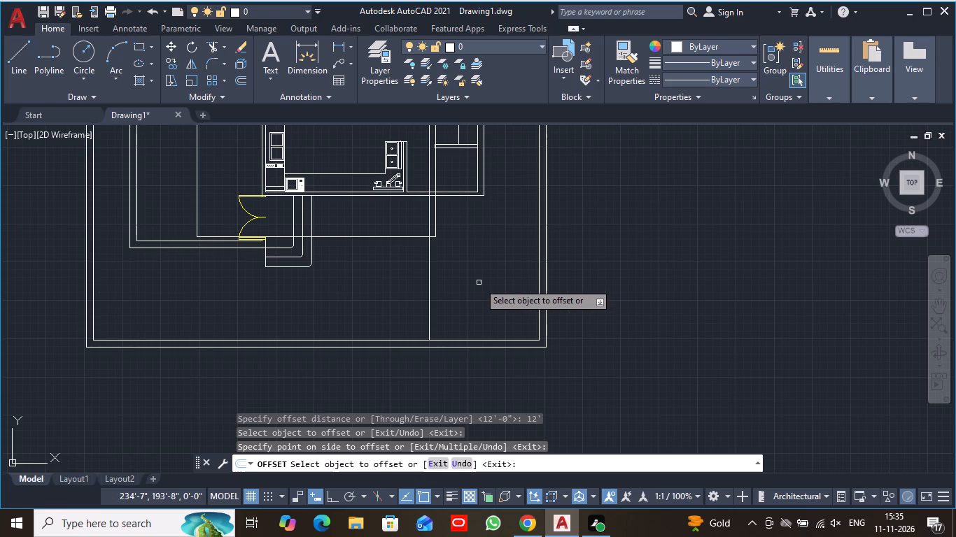
key(Escape)
Extend the south end of the new offset line to the boundary wall's outer south line.
text(ex)
key(space)
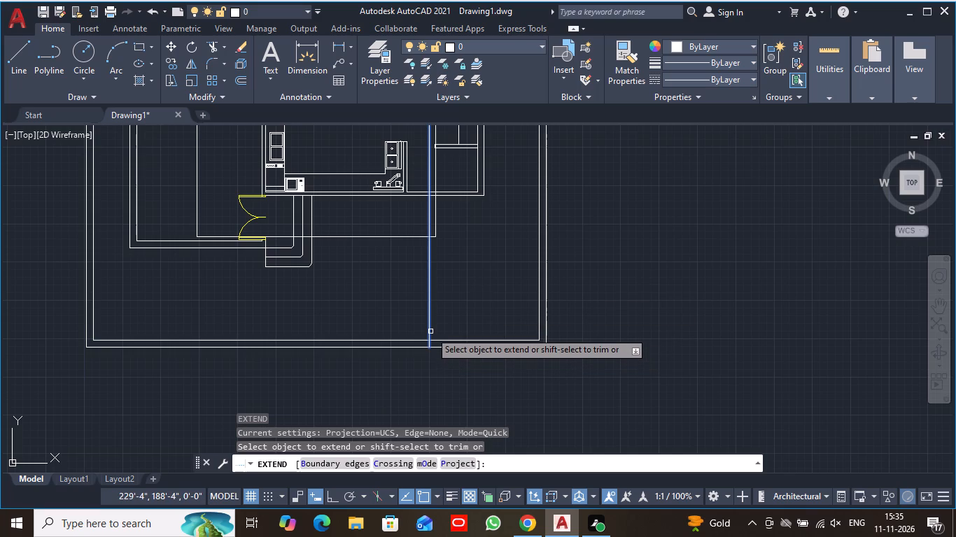
click(430, 331)
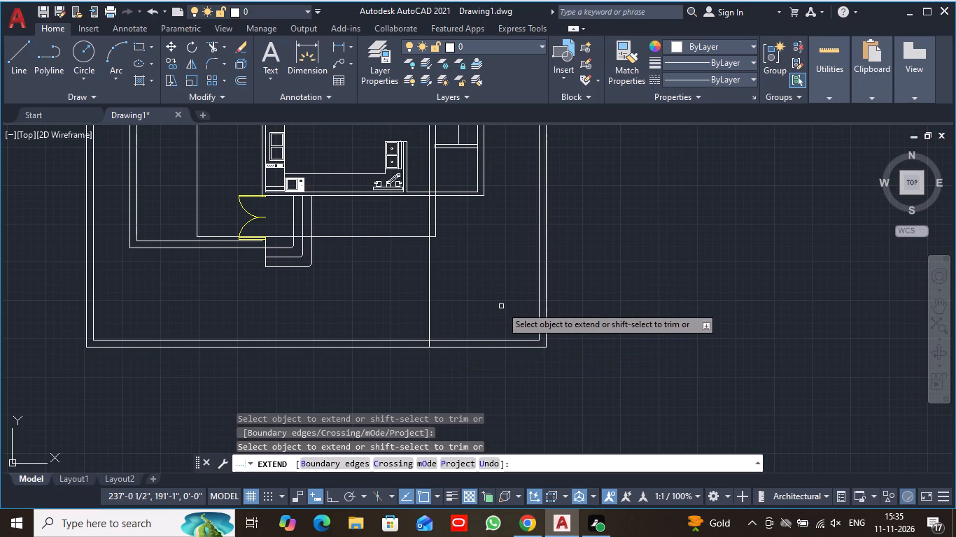
key(Escape)
Trim the straight 12' offset line across the south yard, the northeast room north of the offset rectangle, and the north yard.
text(tr)
key(space)
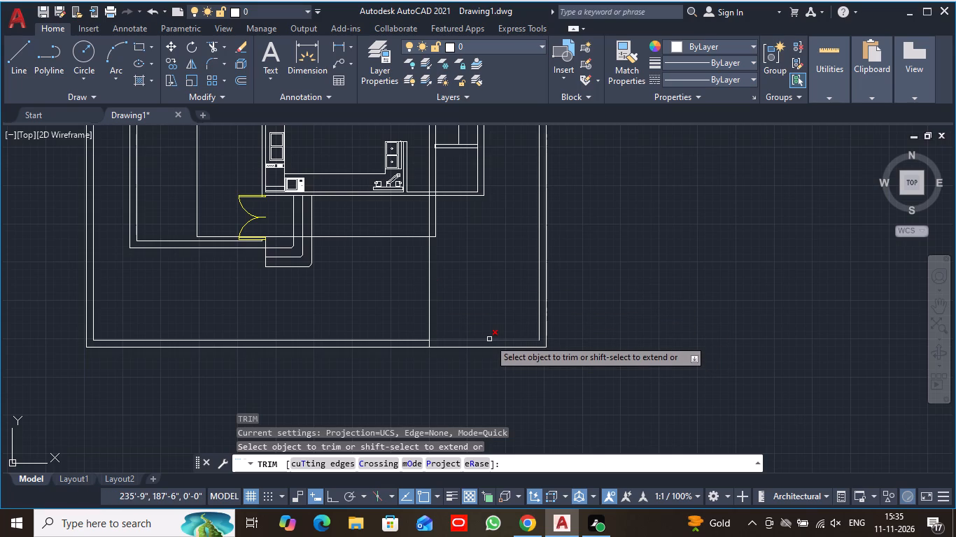
click(428, 280)
middle_drag(466, 266, 472, 297)
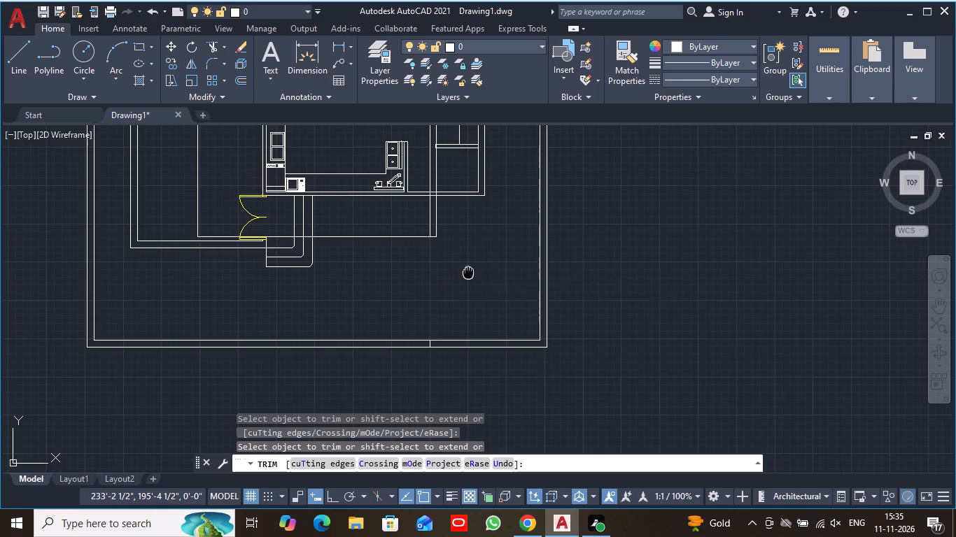
middle_drag(472, 297, 472, 392)
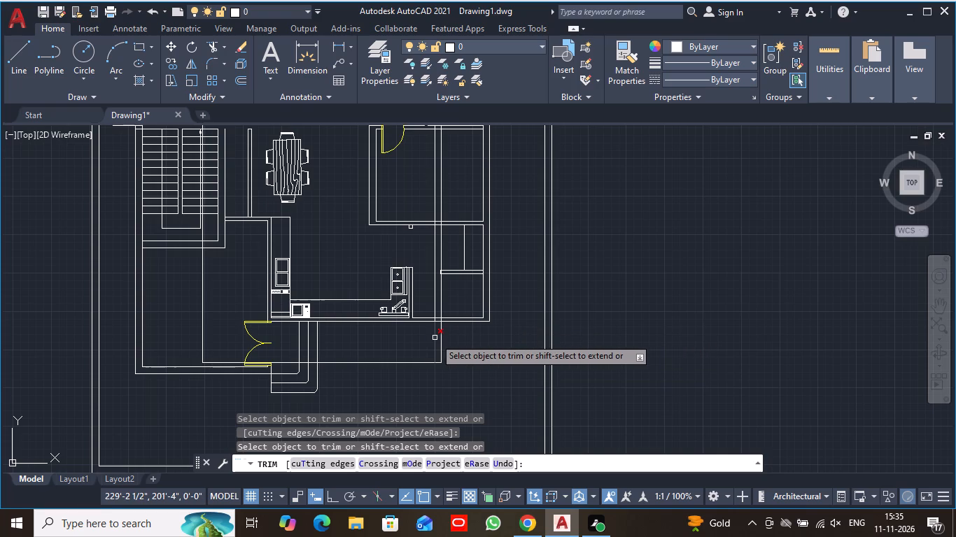
scroll(474, 336, down, 1)
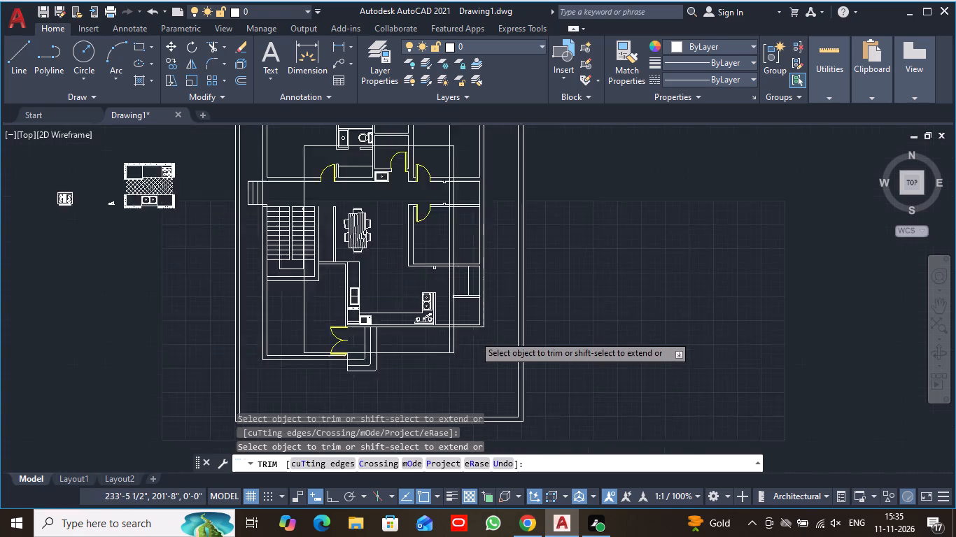
scroll(474, 342, down, 1)
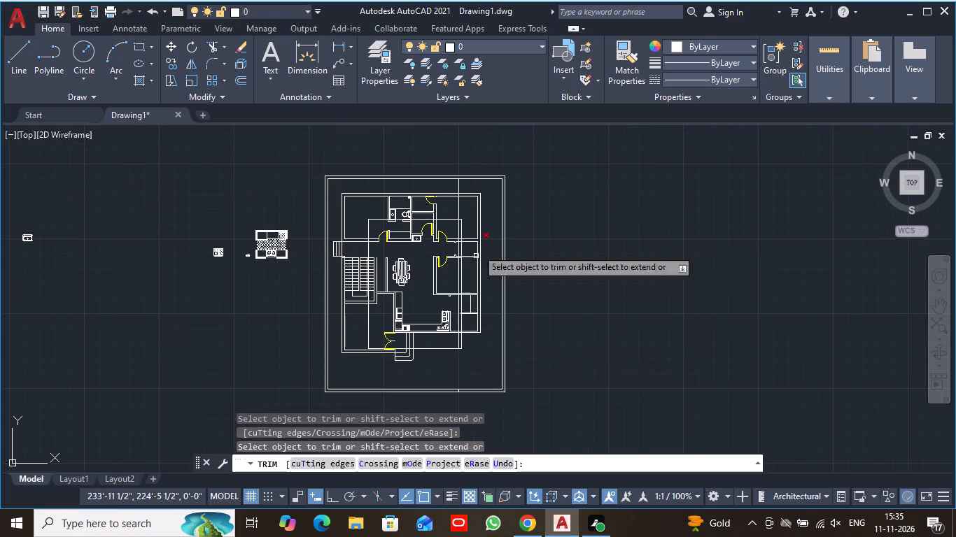
click(458, 205)
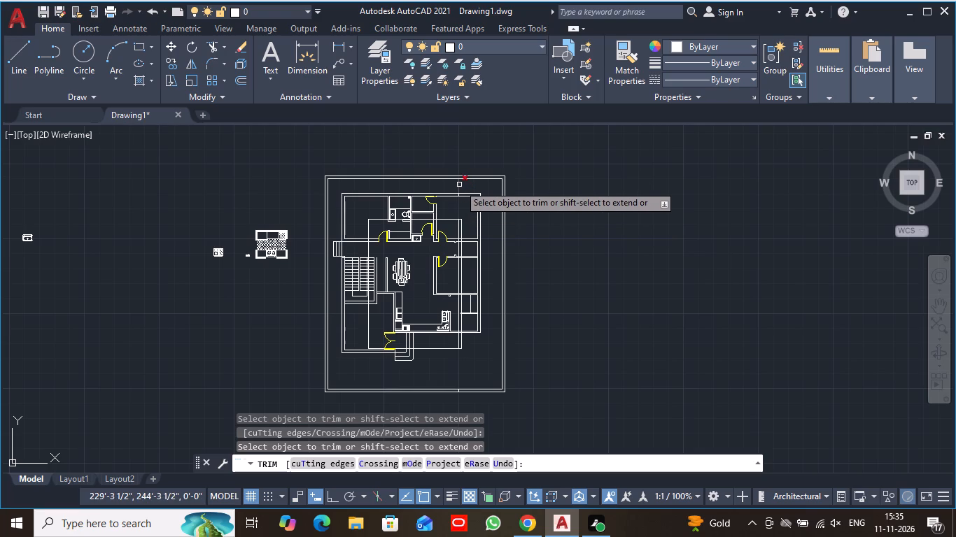
click(459, 185)
Trim the straight offset line within the house's north wall and between the offset rectangle's north side and the northeast room's south wall.
scroll(459, 212, up, 2)
middle_drag(462, 203, 463, 246)
scroll(458, 238, up, 5)
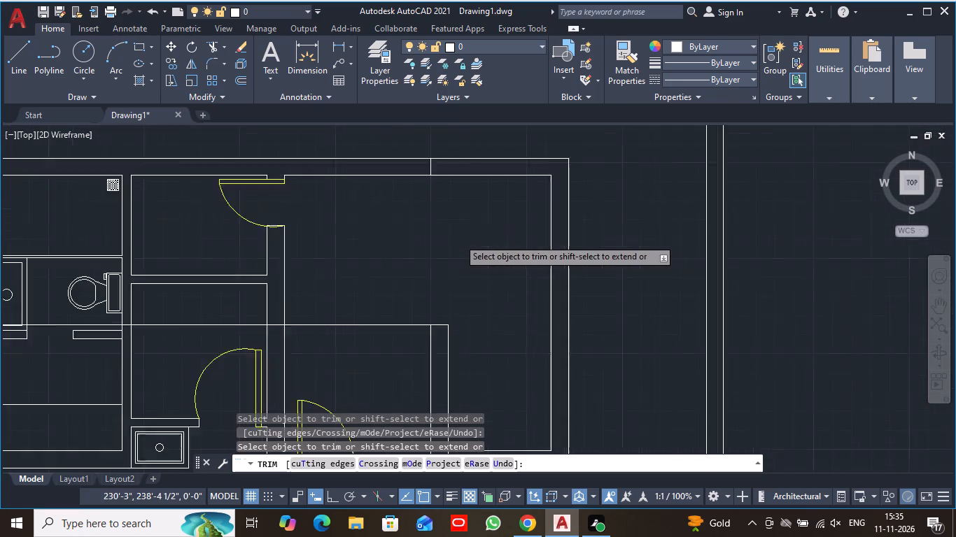
middle_drag(432, 159, 479, 308)
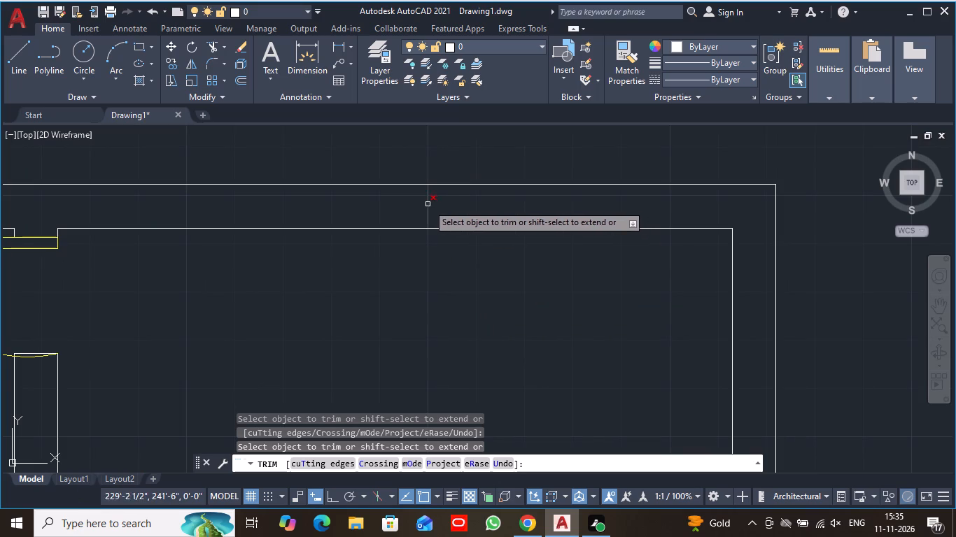
click(427, 204)
scroll(444, 287, down, 2)
middle_drag(442, 320, 467, 153)
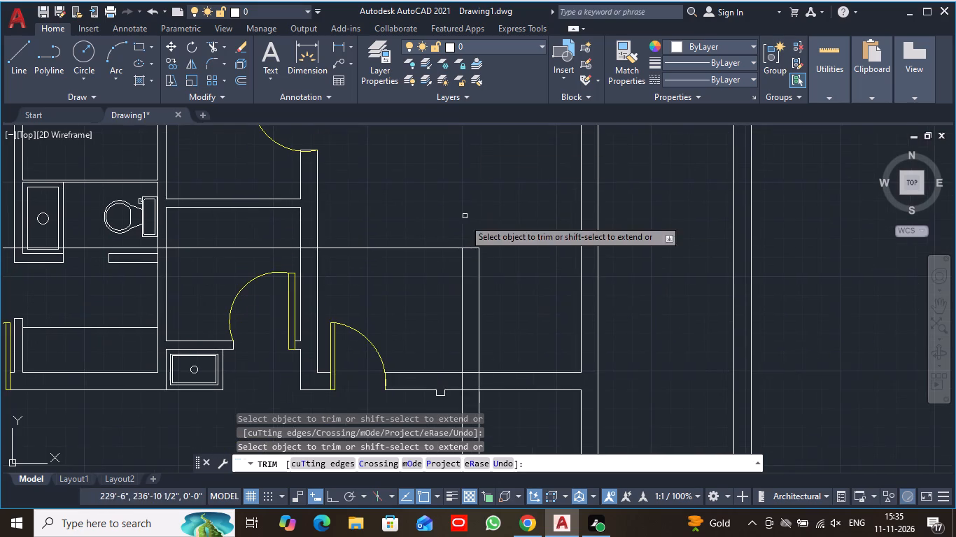
click(460, 277)
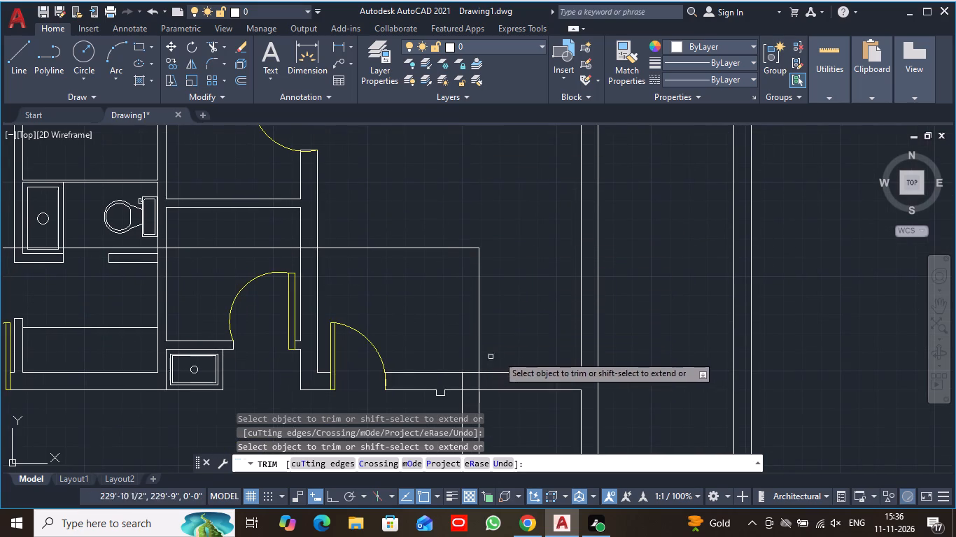
Trim both overlapping copies of the 12' offset rectangle's north and east sides inside the northeast room.
scroll(505, 354, down, 2)
middle_drag(514, 388, 530, 217)
middle_drag(514, 260, 530, 171)
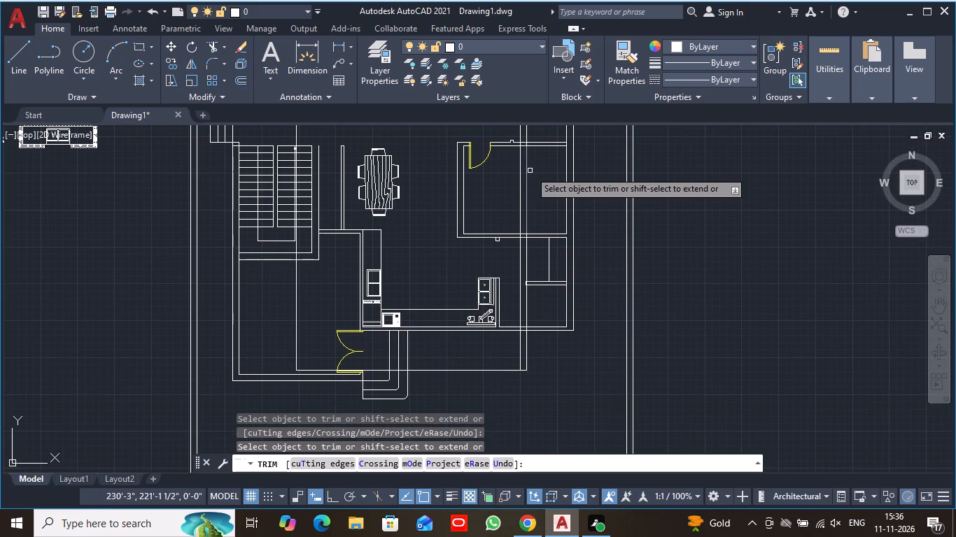
middle_drag(535, 176, 522, 248)
scroll(527, 229, down, 1)
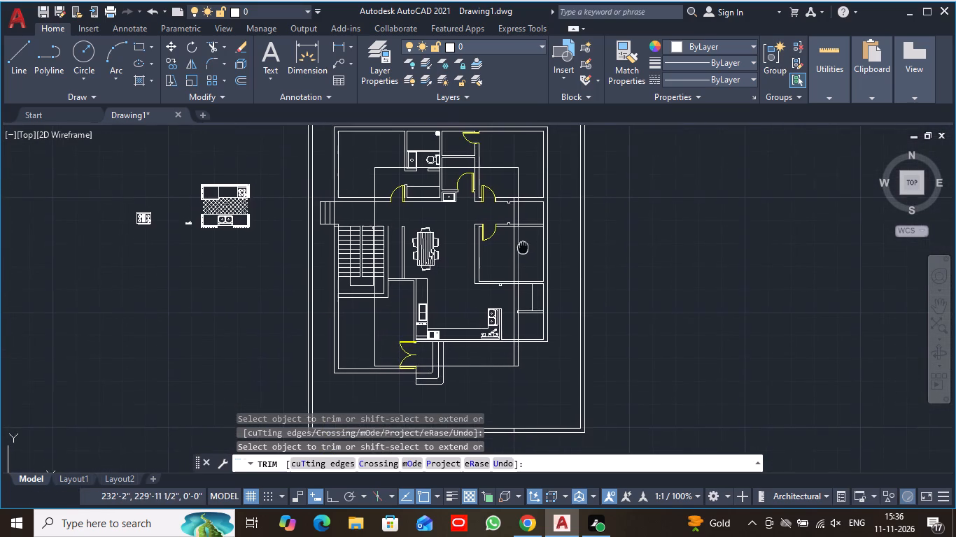
middle_drag(522, 248, 521, 254)
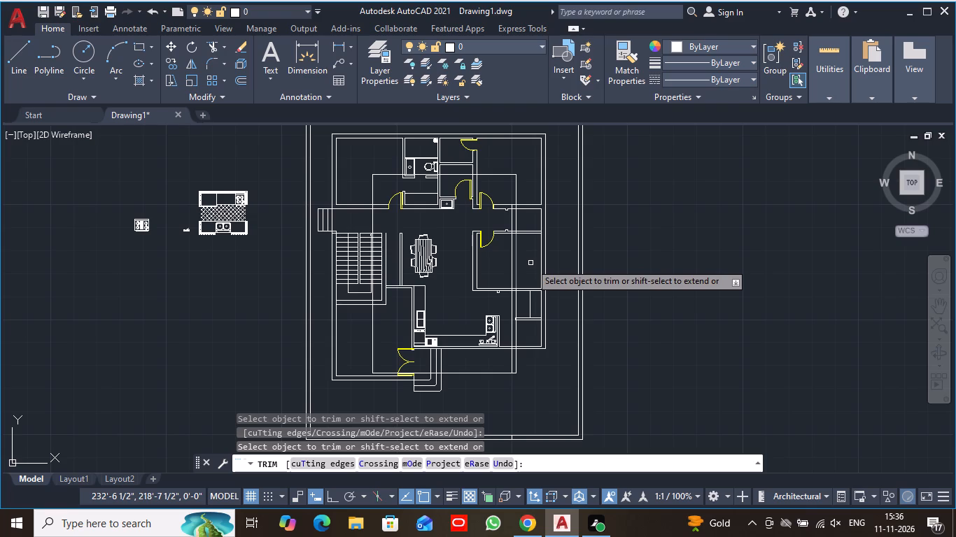
click(504, 174)
click(516, 185)
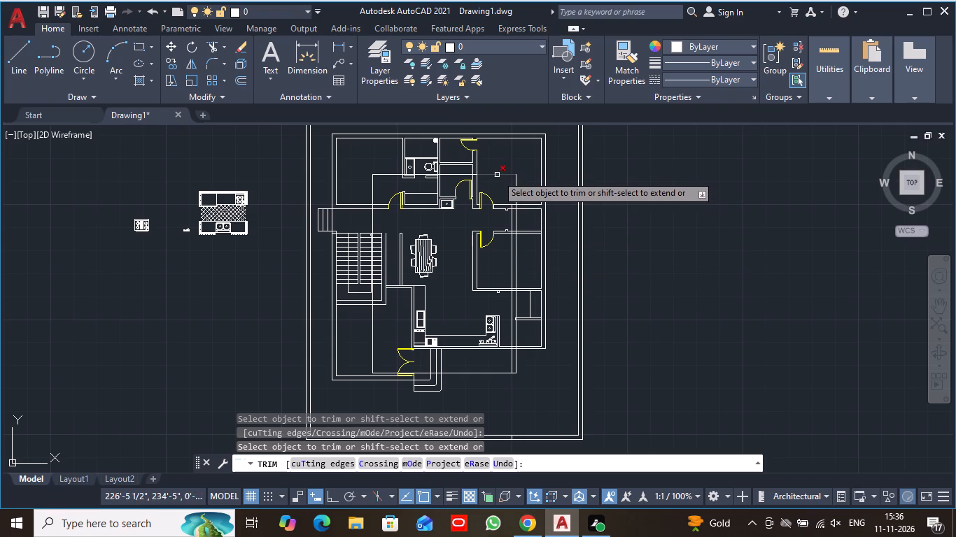
click(497, 175)
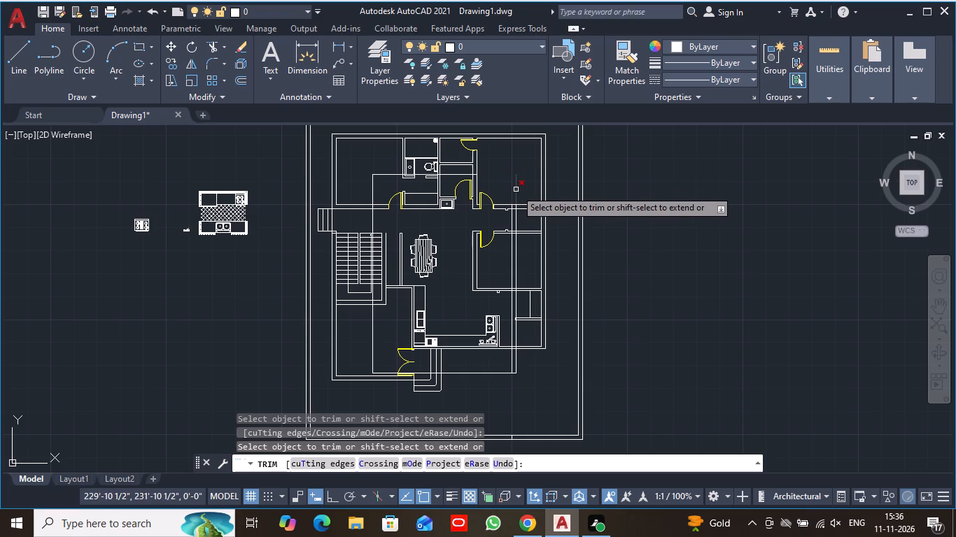
click(516, 189)
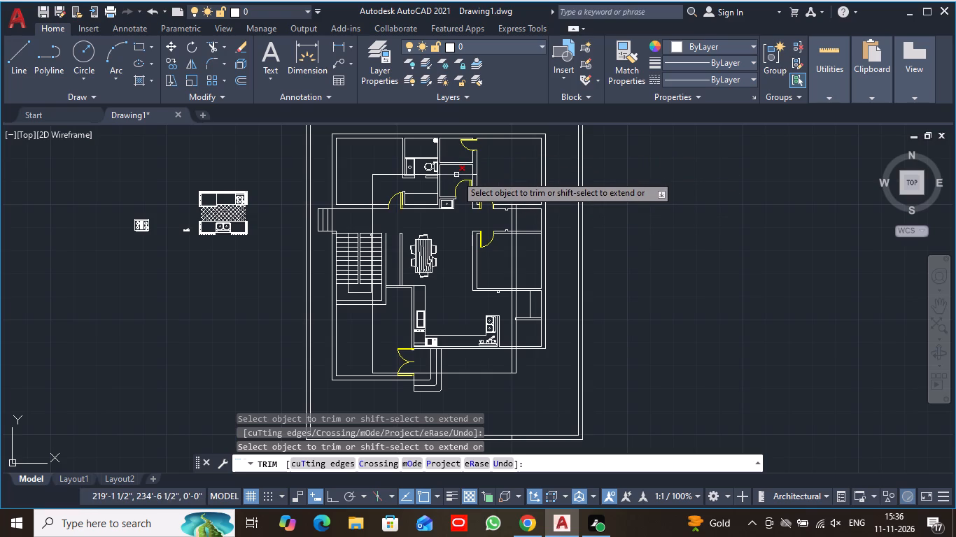
Trim the 12' offset rectangle's north side across the small room east of the toilet and the northwest room, plus its west side in the northwest room.
click(456, 175)
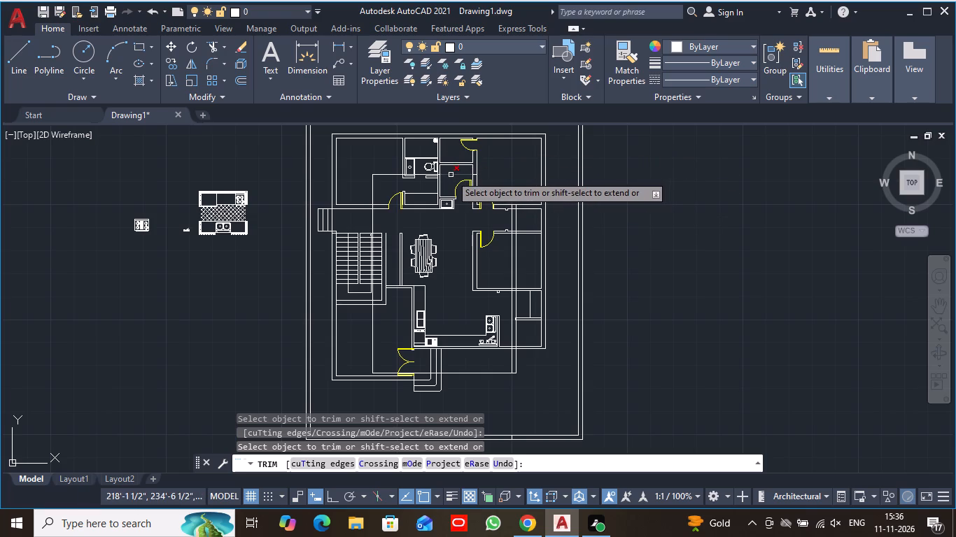
click(451, 175)
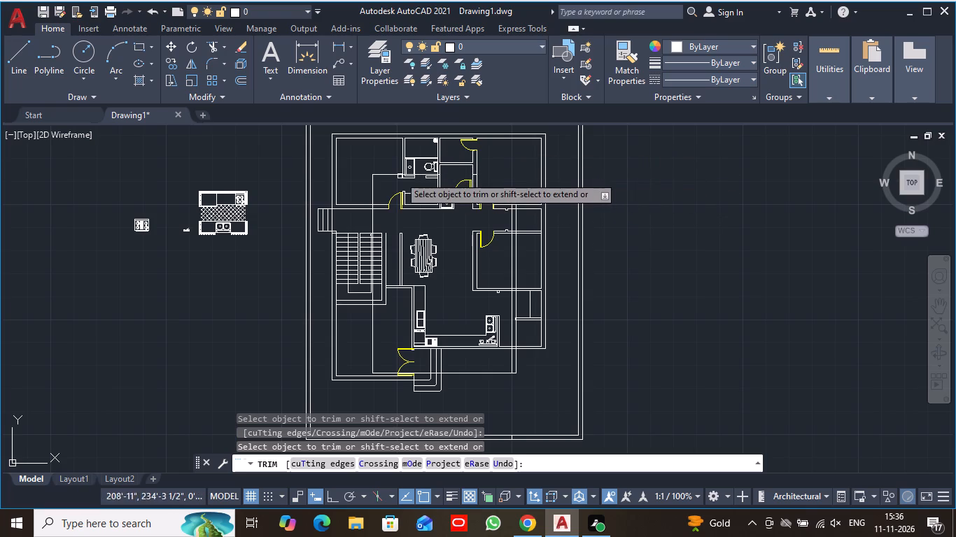
click(385, 175)
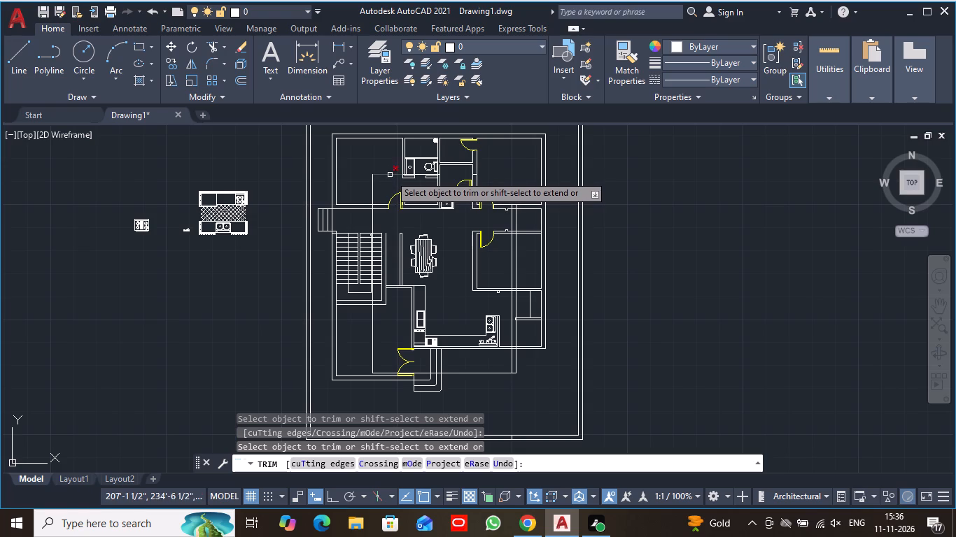
click(390, 175)
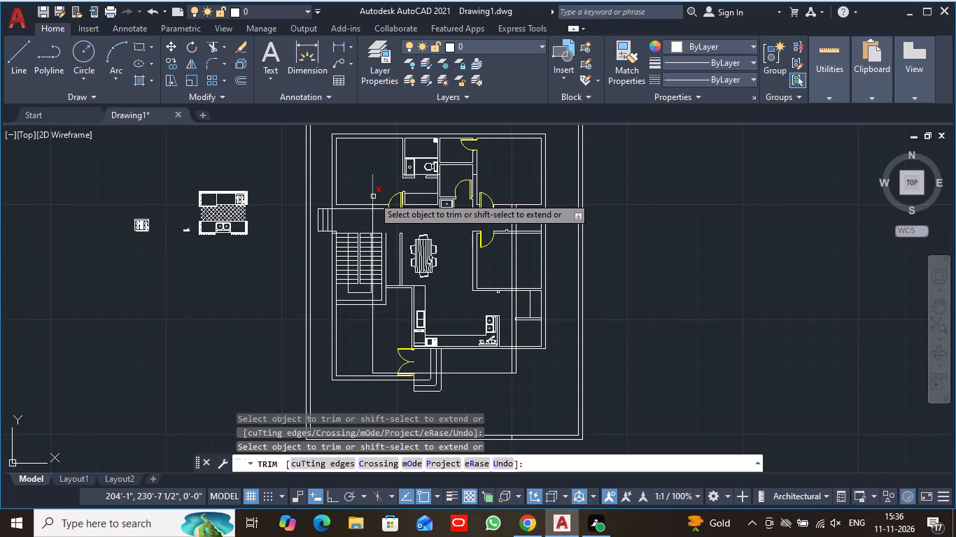
click(373, 196)
click(374, 187)
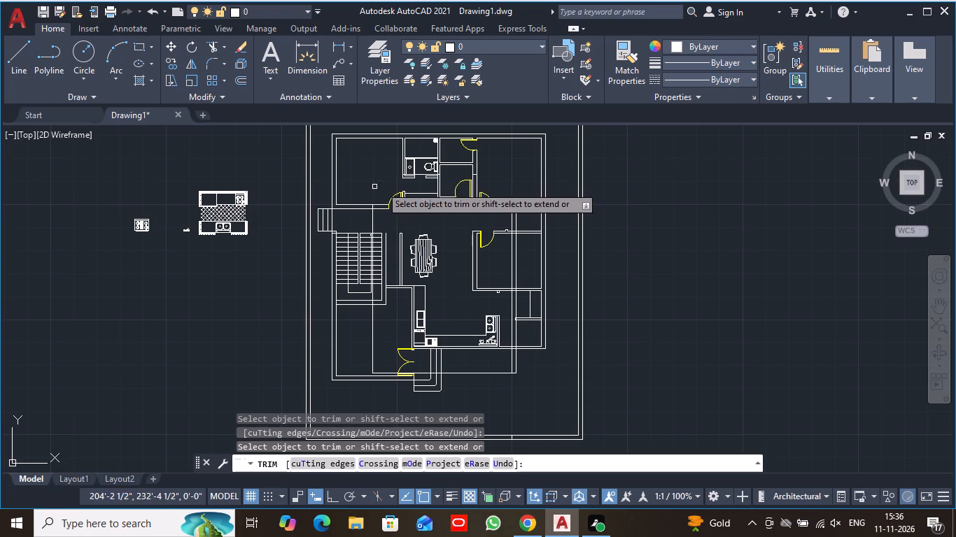
Trim both overlapping copies of the offset rectangle's north side across the toilet, in its west wall, and up to the shower tray.
scroll(437, 184, up, 3)
middle_drag(390, 181, 387, 269)
scroll(383, 274, up, 3)
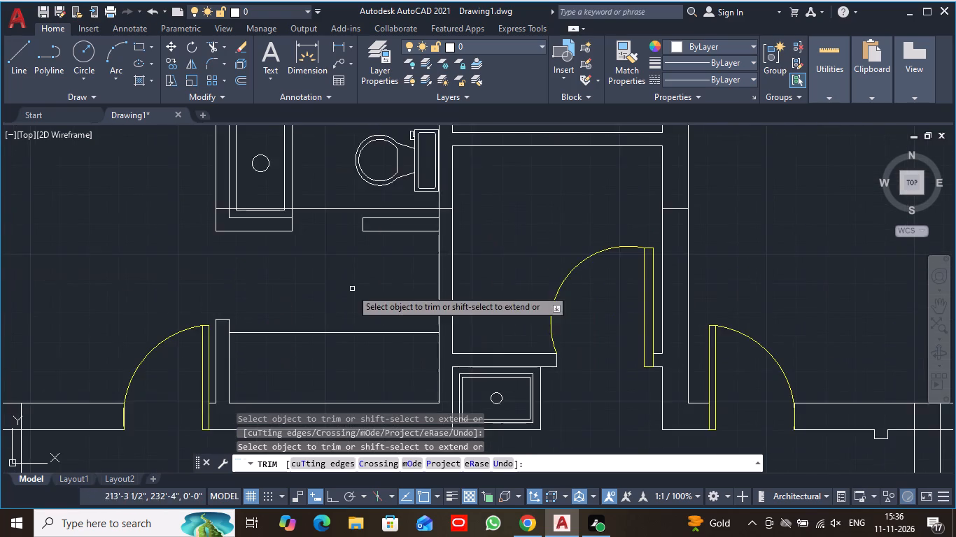
middle_drag(323, 226, 421, 415)
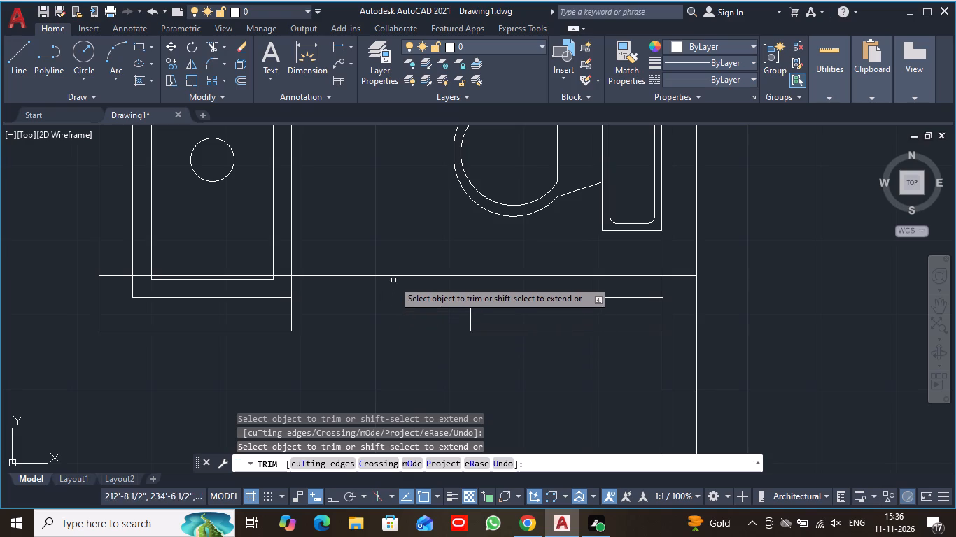
click(395, 276)
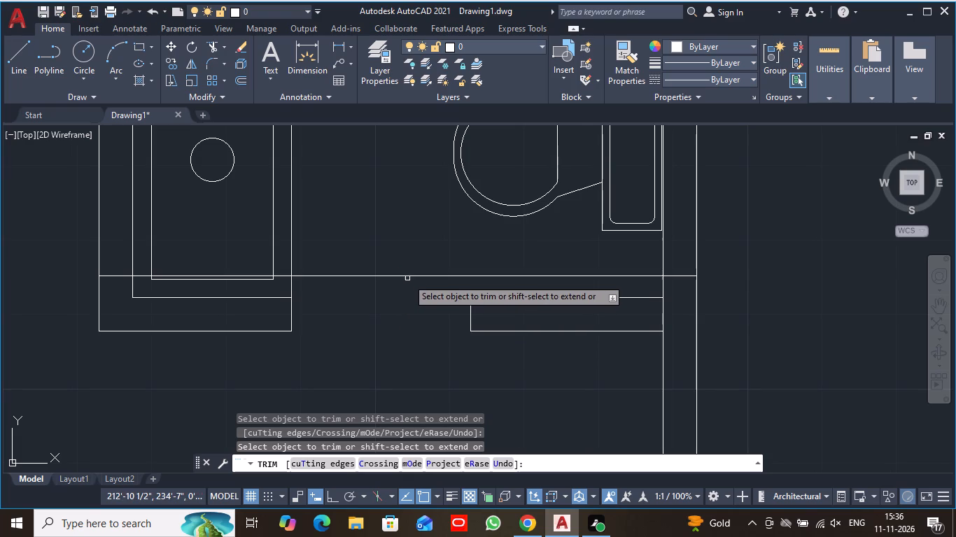
click(411, 277)
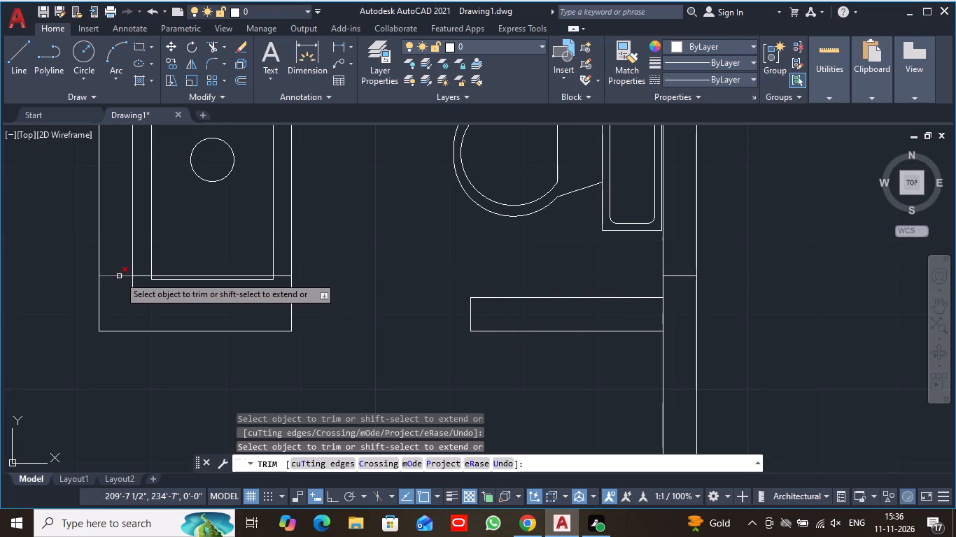
click(119, 276)
click(118, 278)
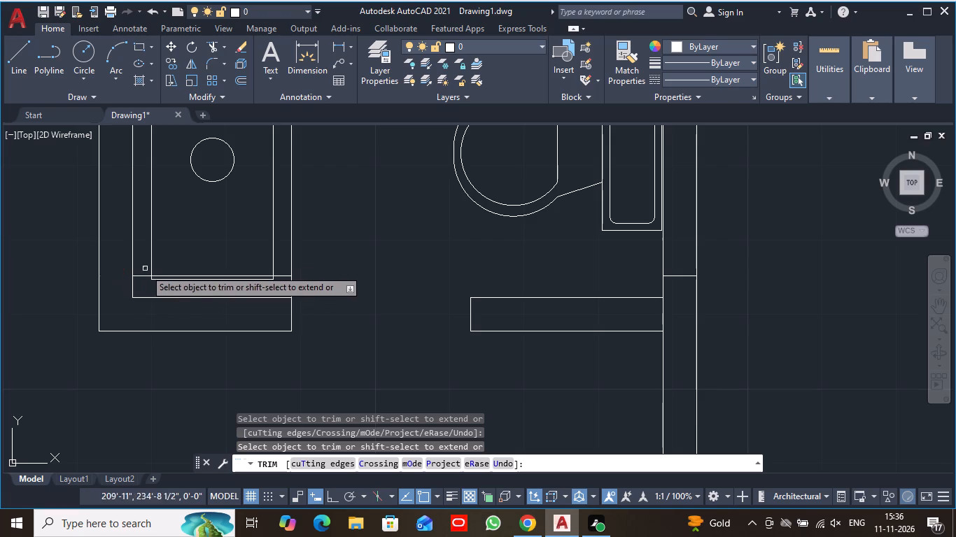
scroll(141, 280, up, 1)
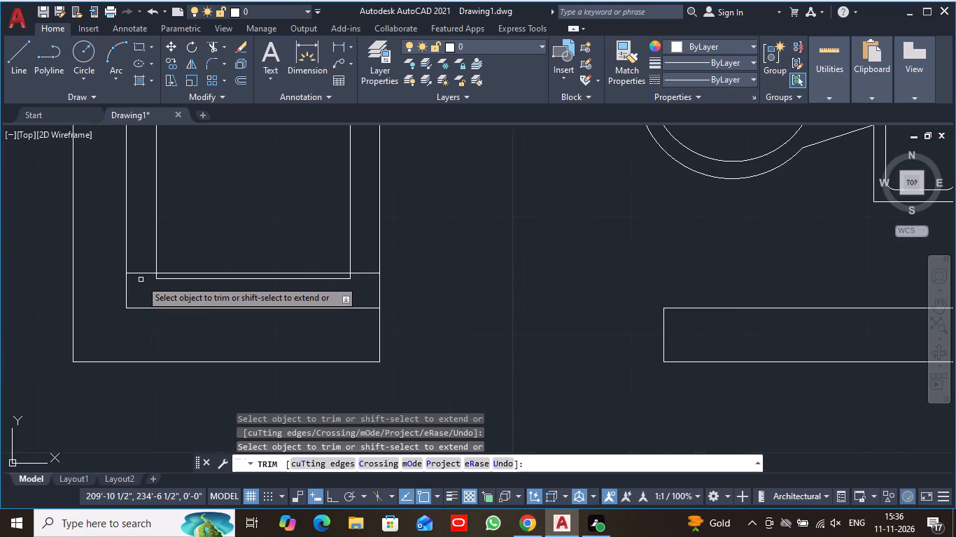
click(143, 273)
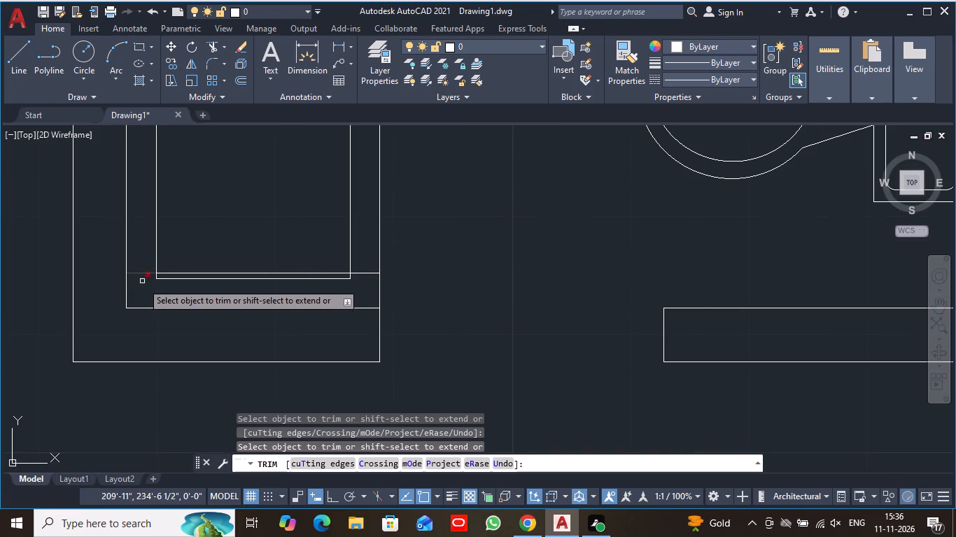
click(145, 274)
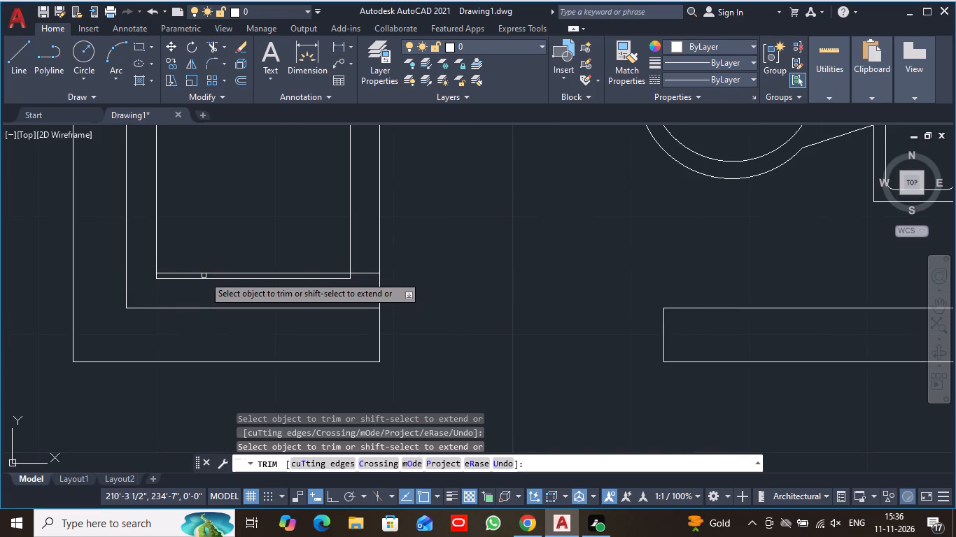
click(209, 274)
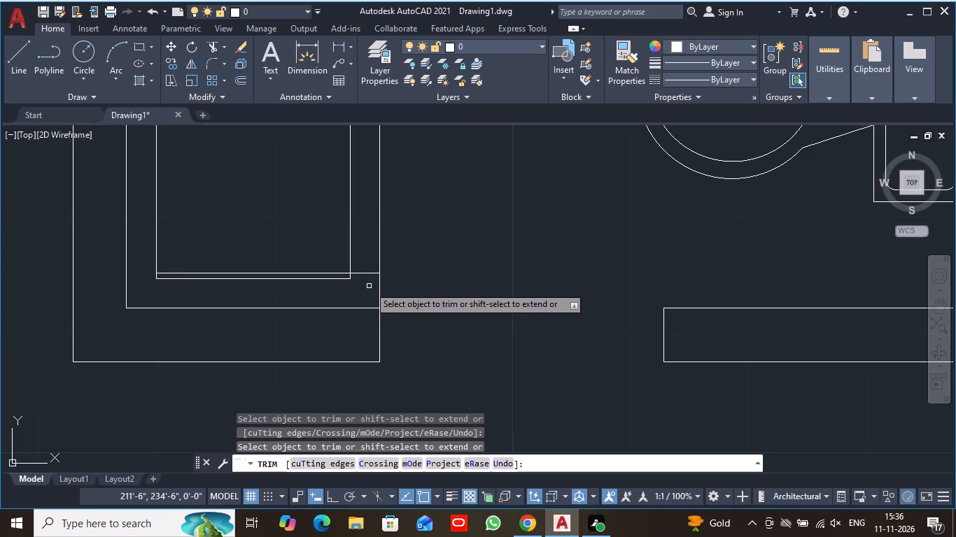
click(369, 274)
Trim the leftover north-side segments inside the west and east walls of the small room beside the toilet.
scroll(369, 274, down, 1)
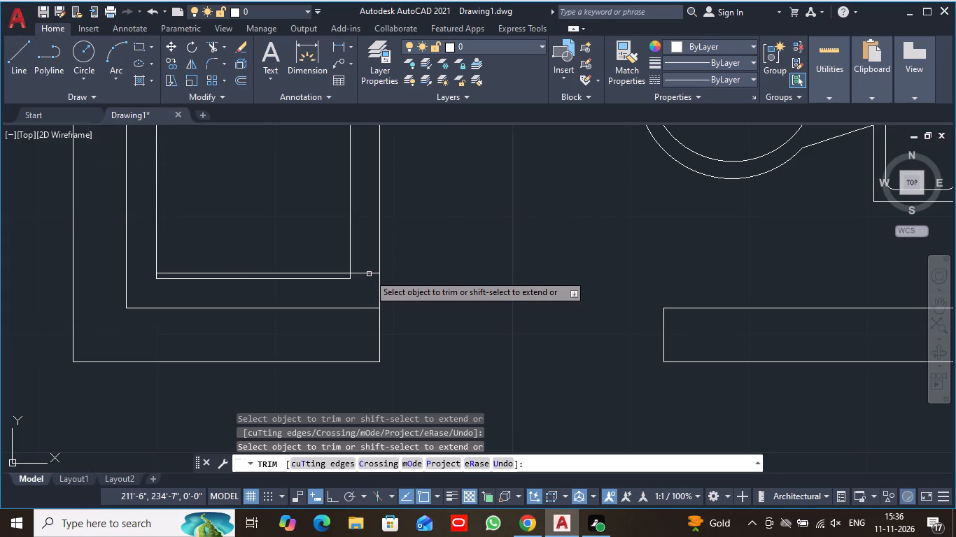
scroll(654, 337, down, 2)
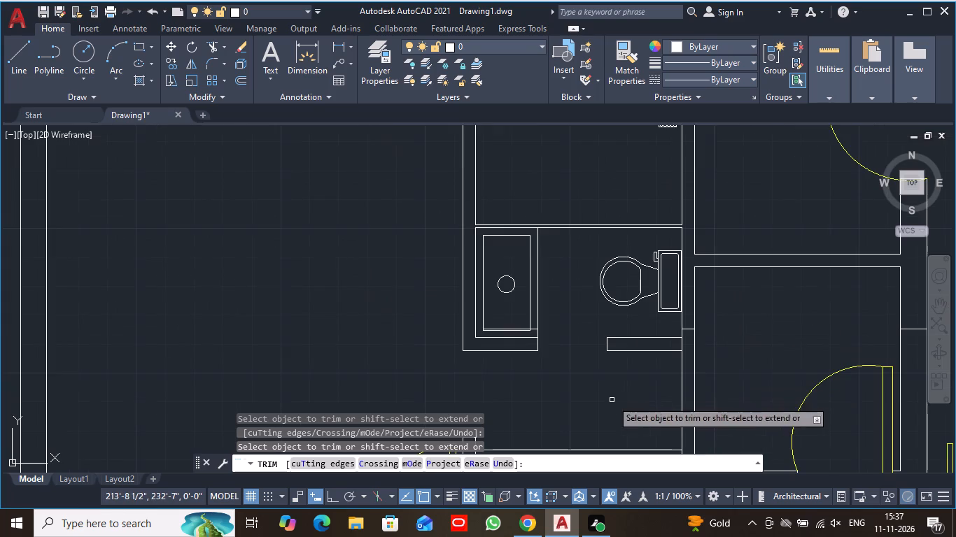
middle_drag(612, 400, 417, 305)
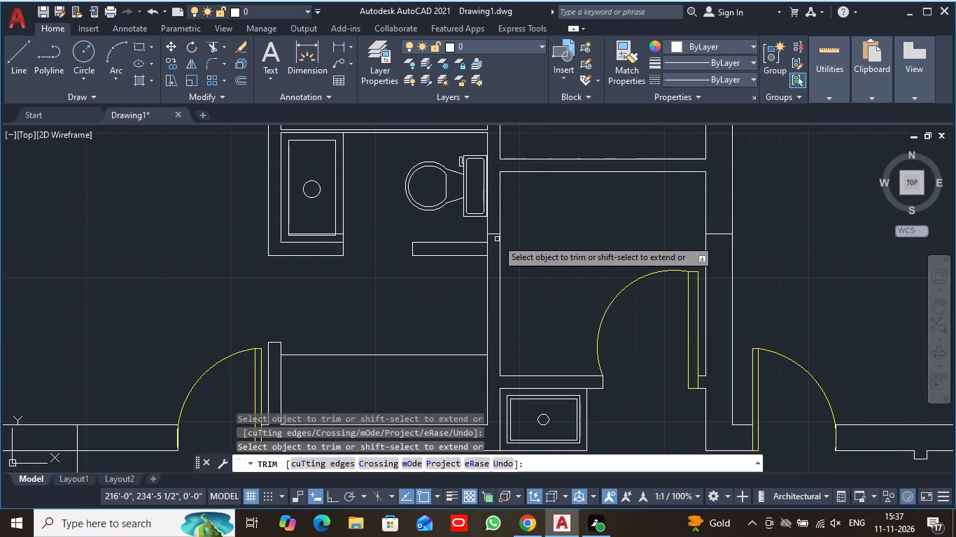
click(495, 234)
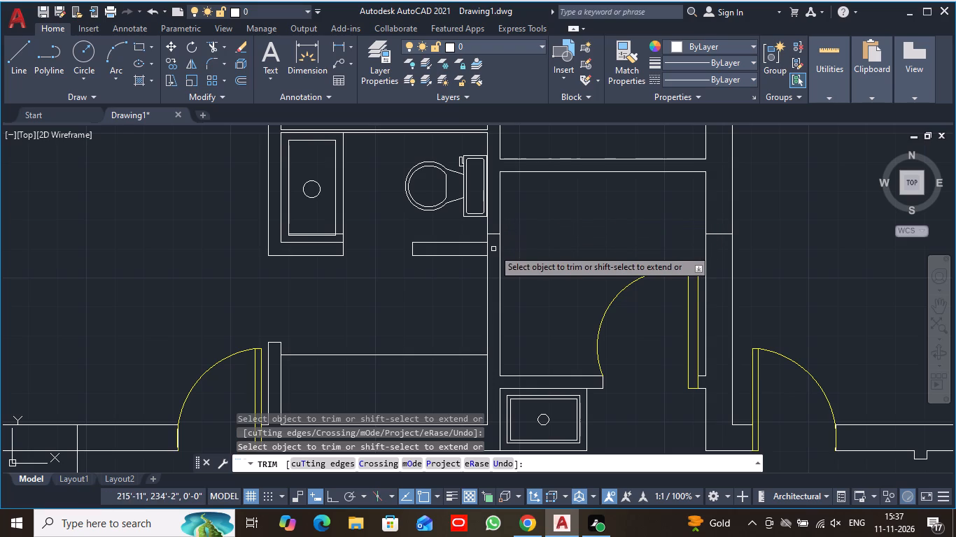
scroll(493, 249, up, 2)
middle_drag(565, 246, 367, 282)
click(285, 245)
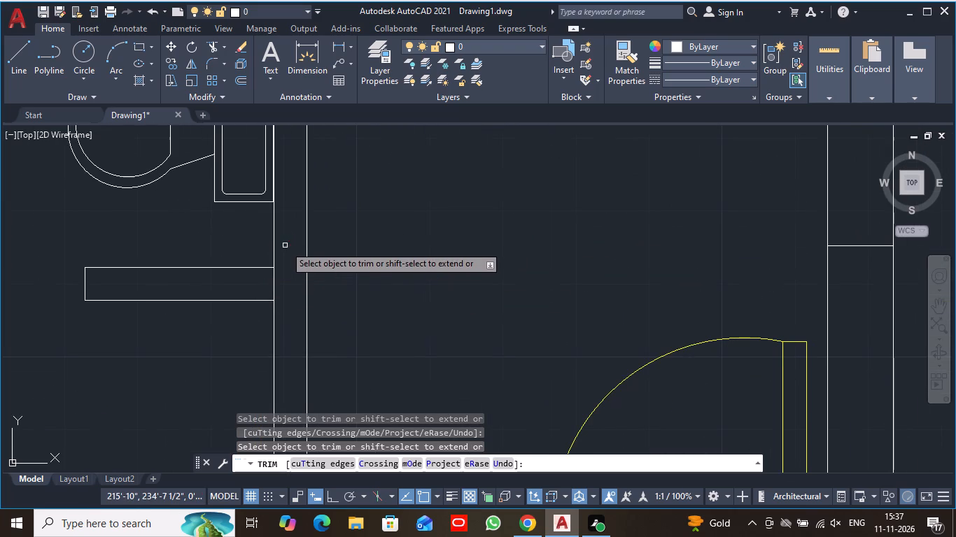
scroll(511, 227, down, 1)
middle_drag(614, 246, 395, 265)
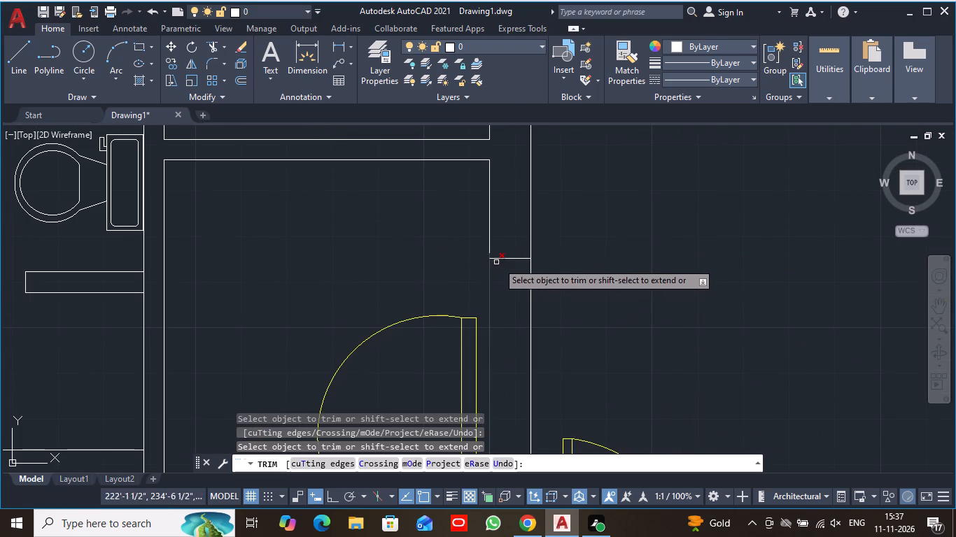
drag(507, 251, 516, 304)
scroll(578, 231, down, 2)
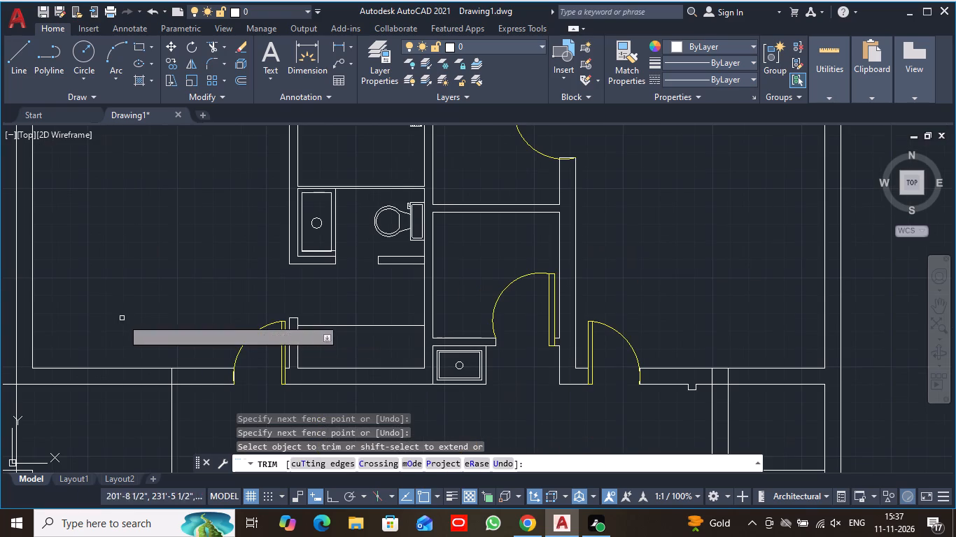
Trim the last offset line segments beside and across the south end of the toilet's shower tray.
scroll(319, 285, up, 2)
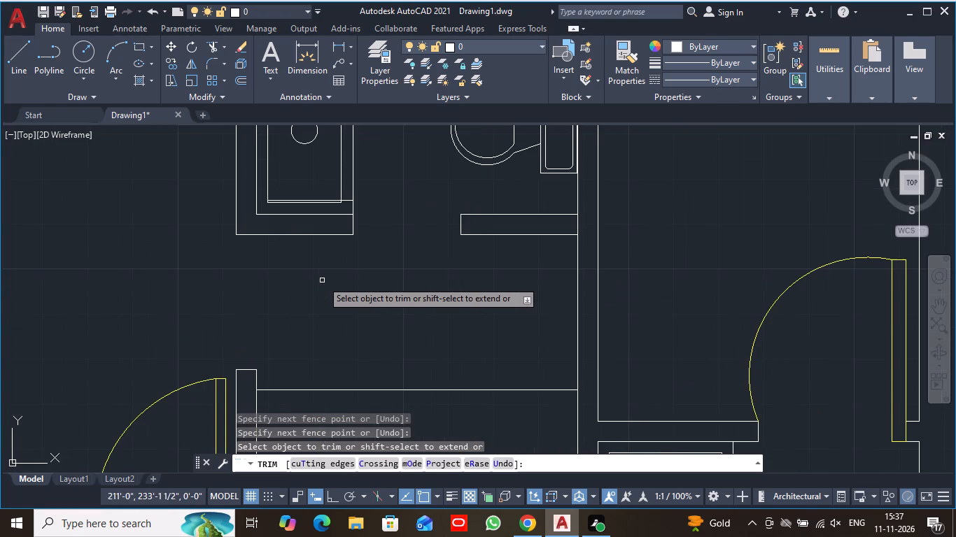
scroll(330, 268, up, 1)
middle_drag(330, 268, 337, 363)
scroll(336, 365, up, 3)
middle_drag(360, 301, 360, 303)
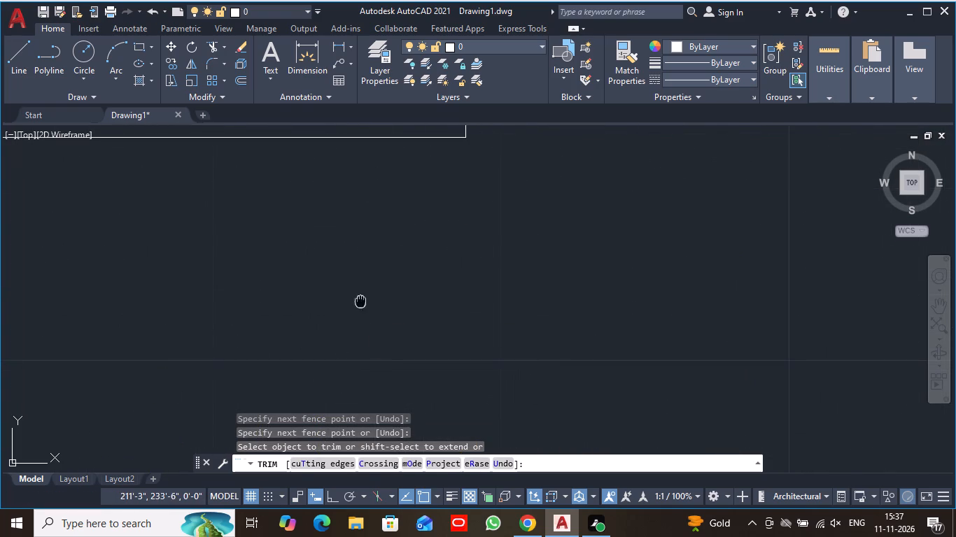
middle_drag(360, 303, 470, 447)
middle_drag(472, 362, 514, 427)
middle_drag(471, 277, 500, 368)
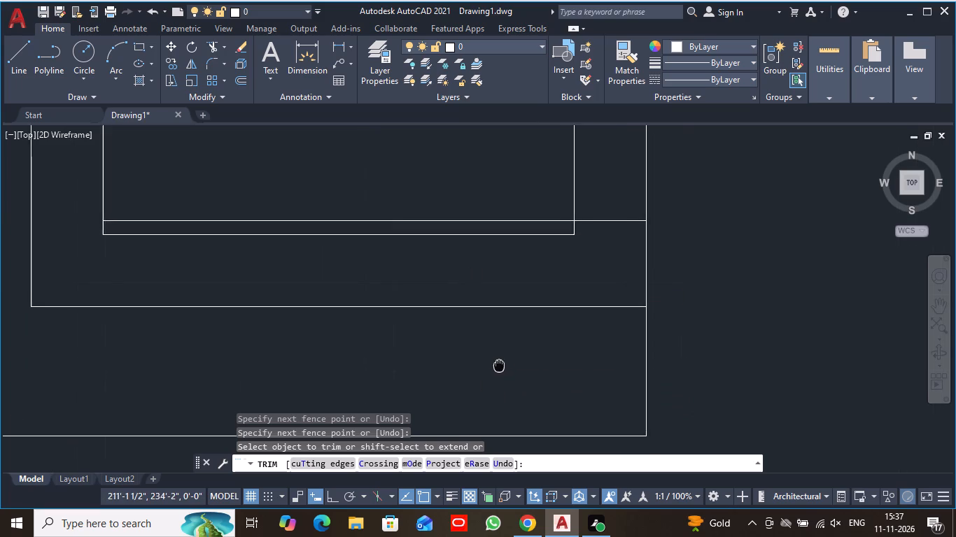
middle_drag(500, 368, 500, 380)
drag(600, 217, 607, 266)
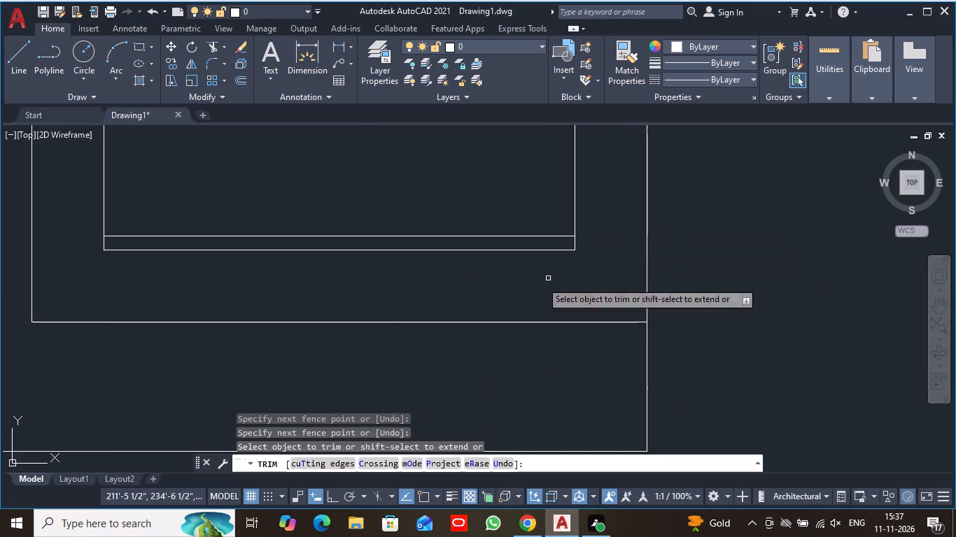
click(407, 236)
Trim the offset rectangle's west side within the southwest room, south of the staircase.
scroll(507, 231, down, 4)
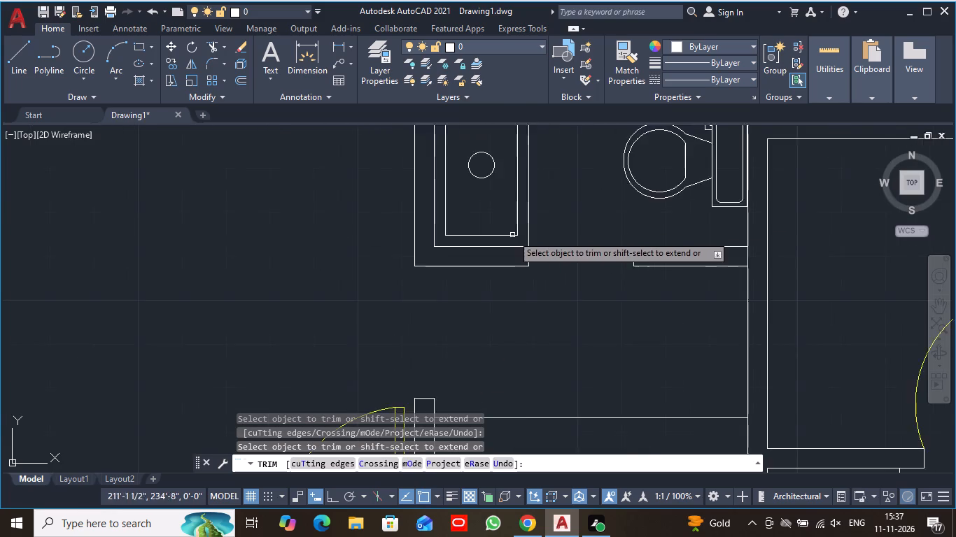
scroll(512, 235, down, 1)
middle_drag(654, 308, 424, 228)
scroll(490, 273, down, 2)
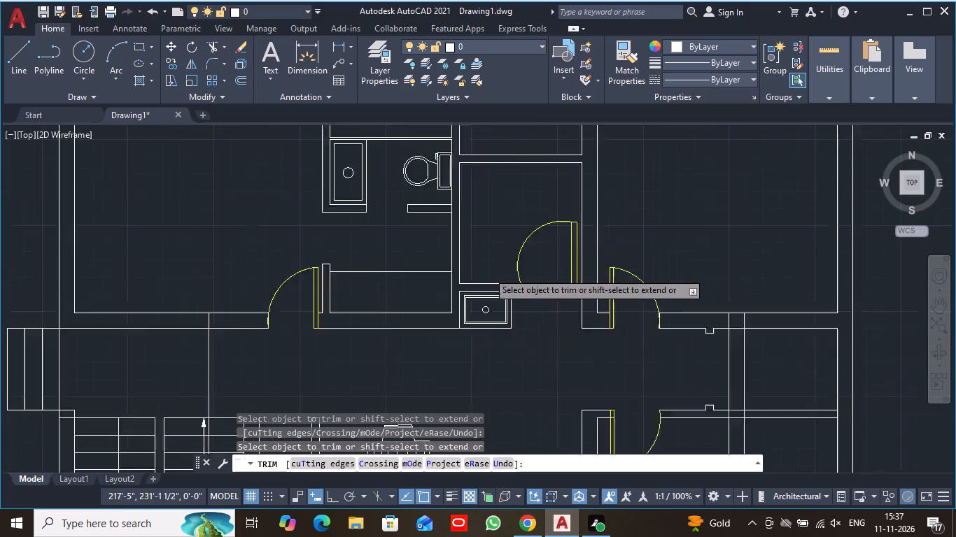
scroll(617, 413, down, 1)
middle_drag(603, 425, 561, 259)
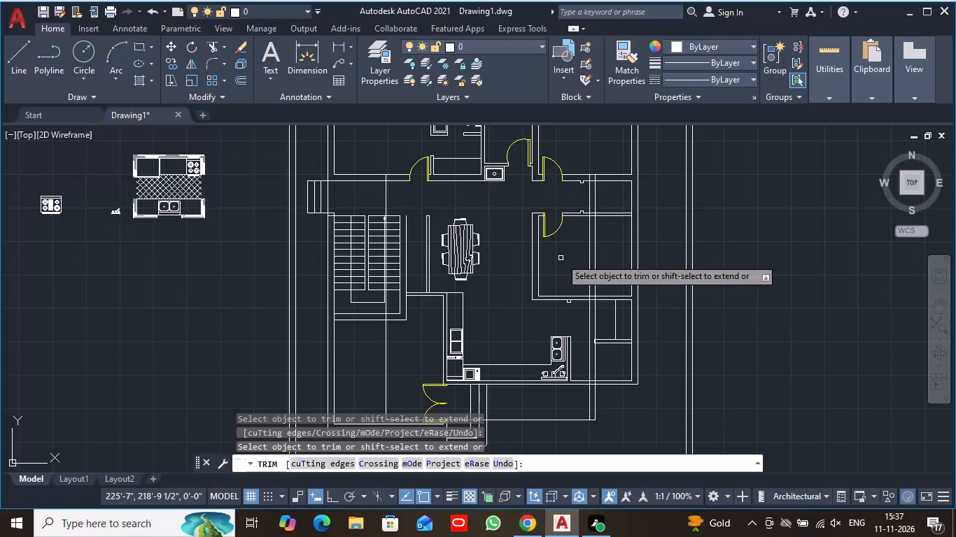
middle_drag(553, 435, 554, 286)
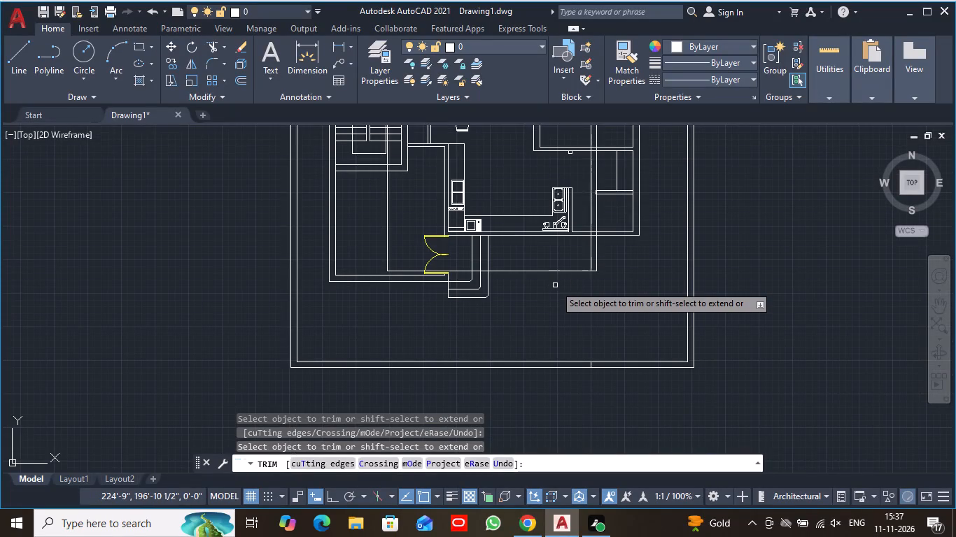
drag(363, 194, 424, 213)
Trim the offset rectangle's west side across the passage north of the stairs and within the passage's north wall.
middle_drag(402, 188, 388, 371)
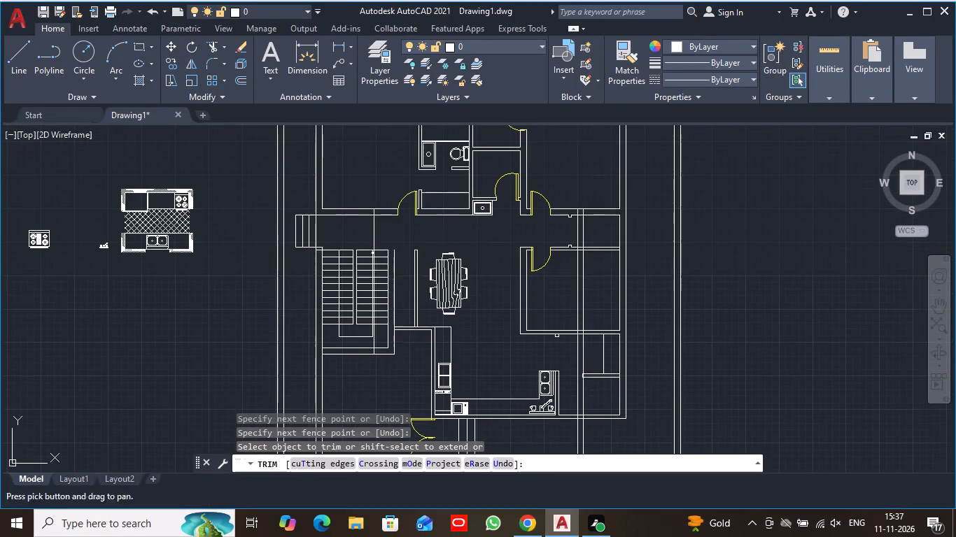
drag(356, 227, 420, 240)
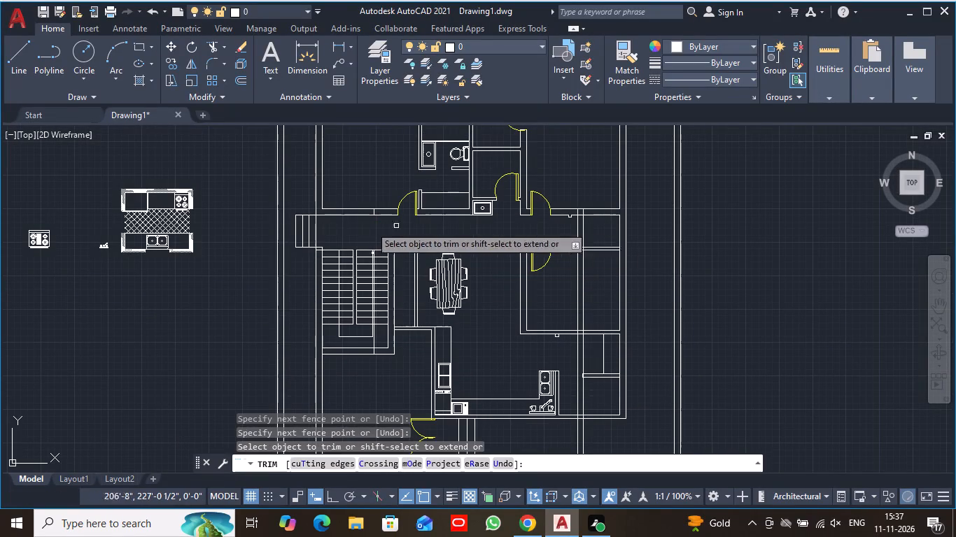
scroll(356, 226, up, 4)
middle_drag(369, 225, 350, 299)
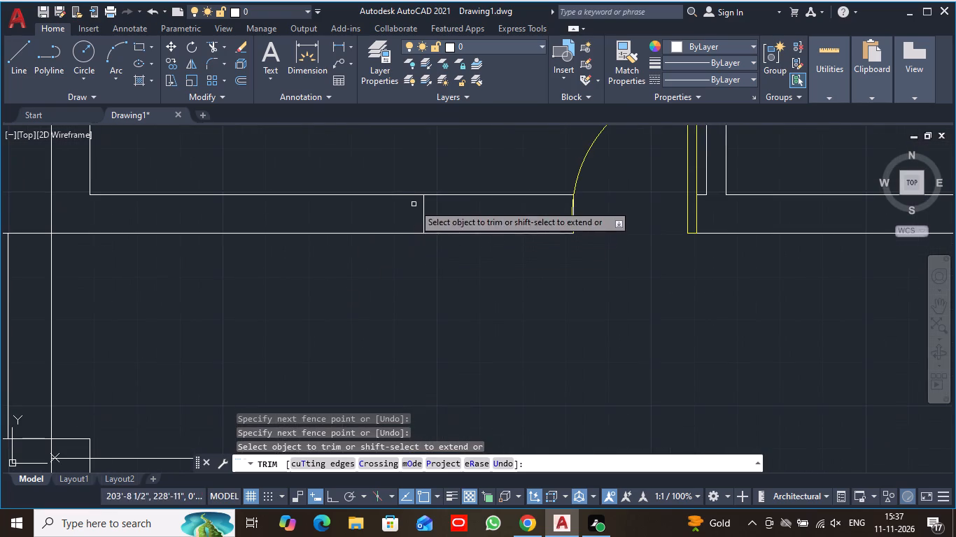
drag(398, 209, 464, 215)
Trim the offset line running alongside the direction arrow through the treads of the staircase's east flight.
middle_drag(425, 330, 430, 289)
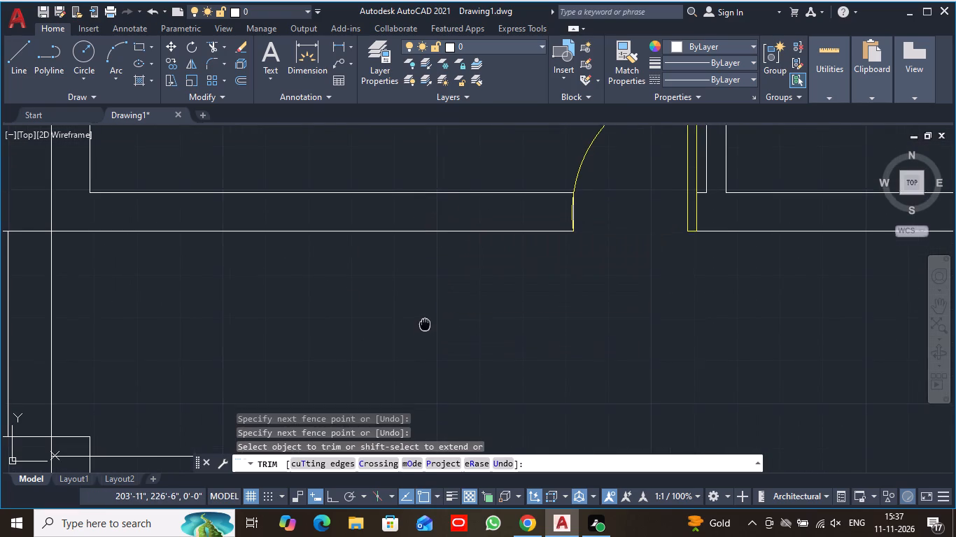
middle_drag(430, 289, 456, 127)
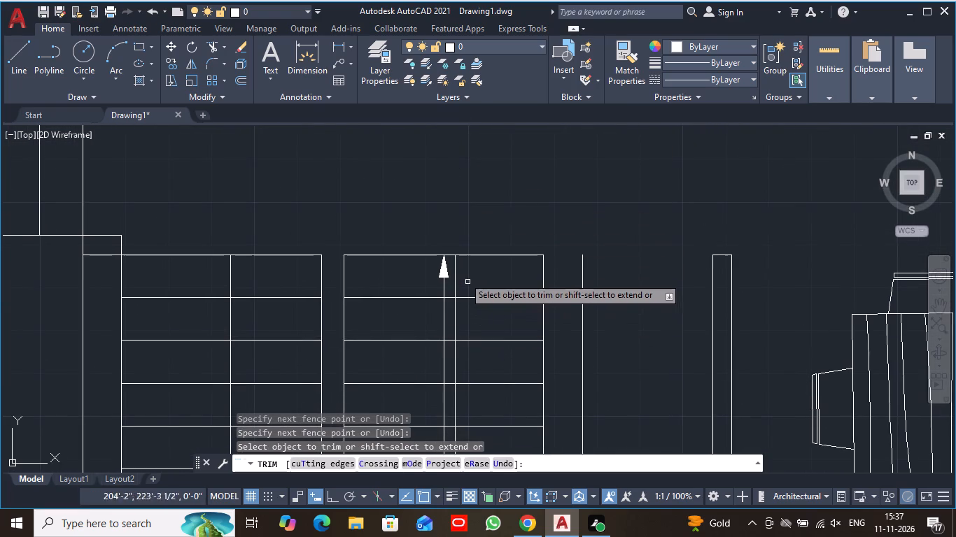
click(455, 285)
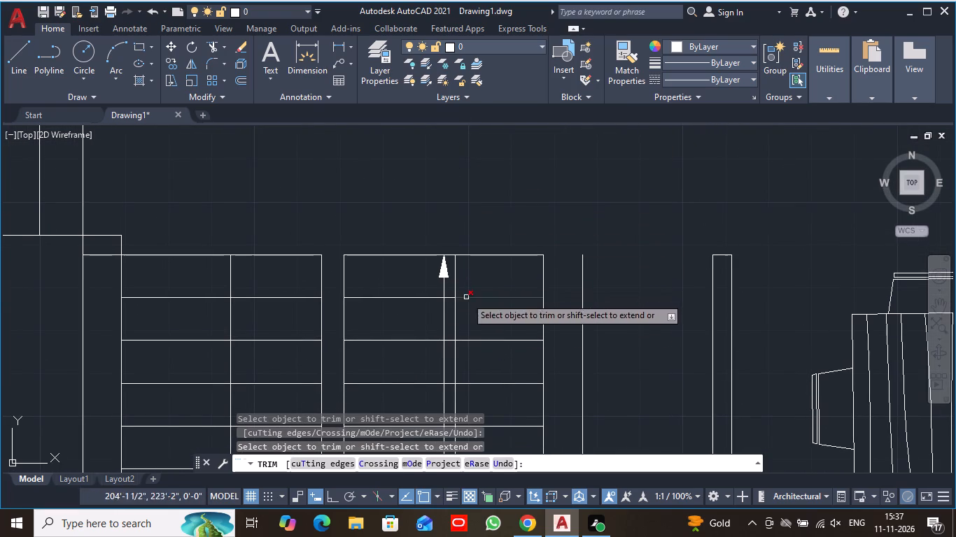
click(455, 324)
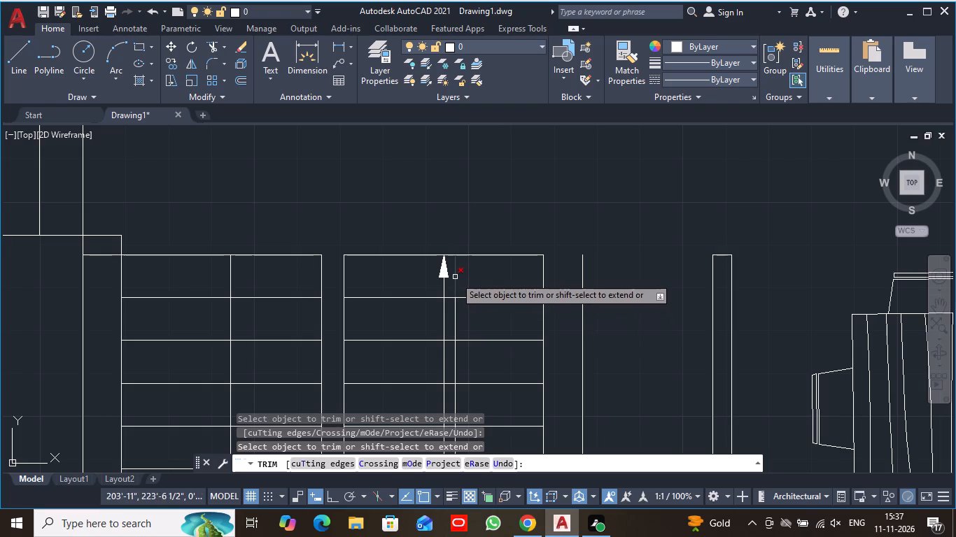
click(456, 278)
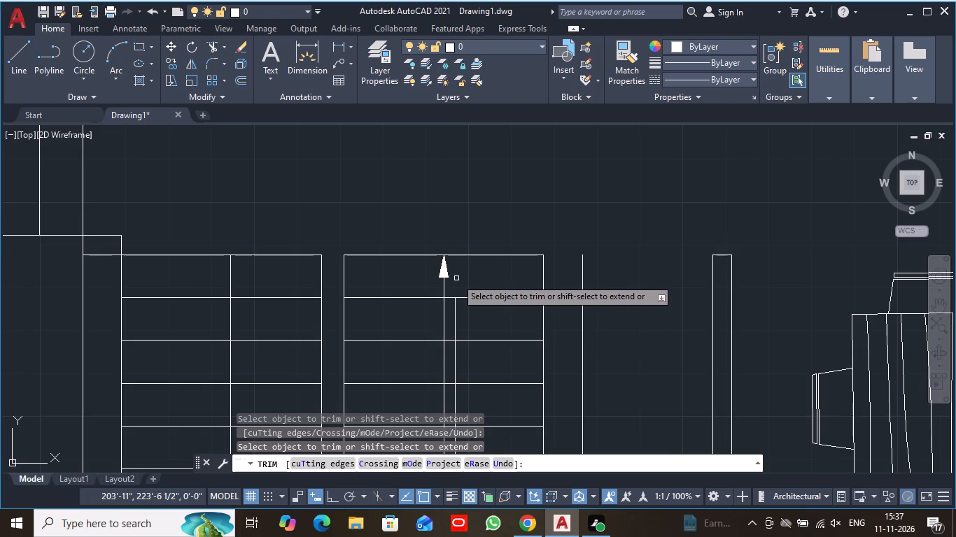
click(455, 318)
scroll(484, 355, down, 1)
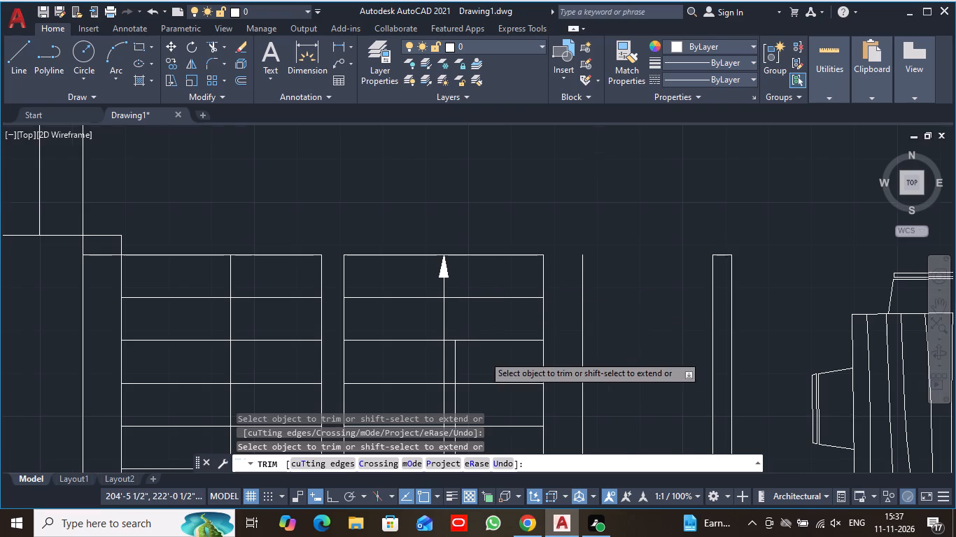
middle_drag(484, 359, 449, 128)
middle_drag(468, 248, 458, 281)
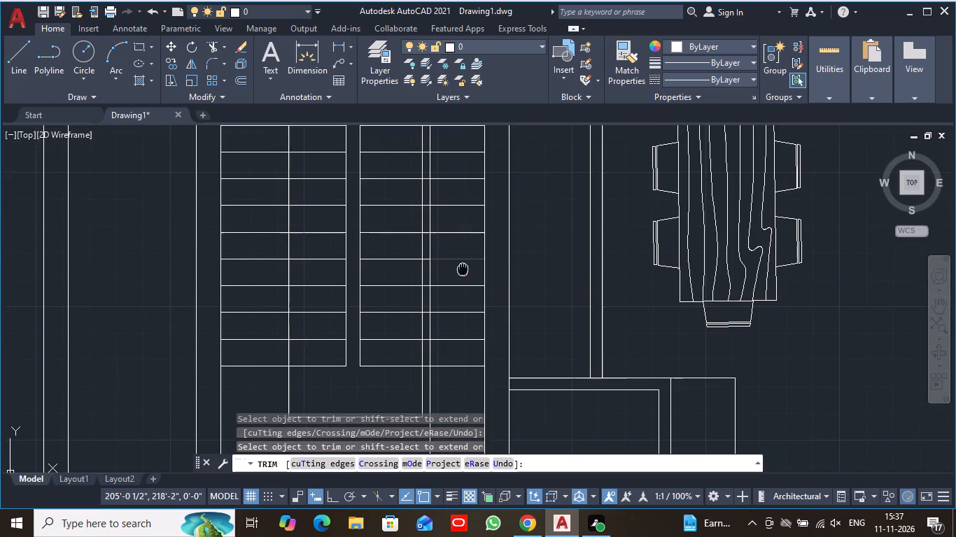
middle_drag(458, 281, 447, 321)
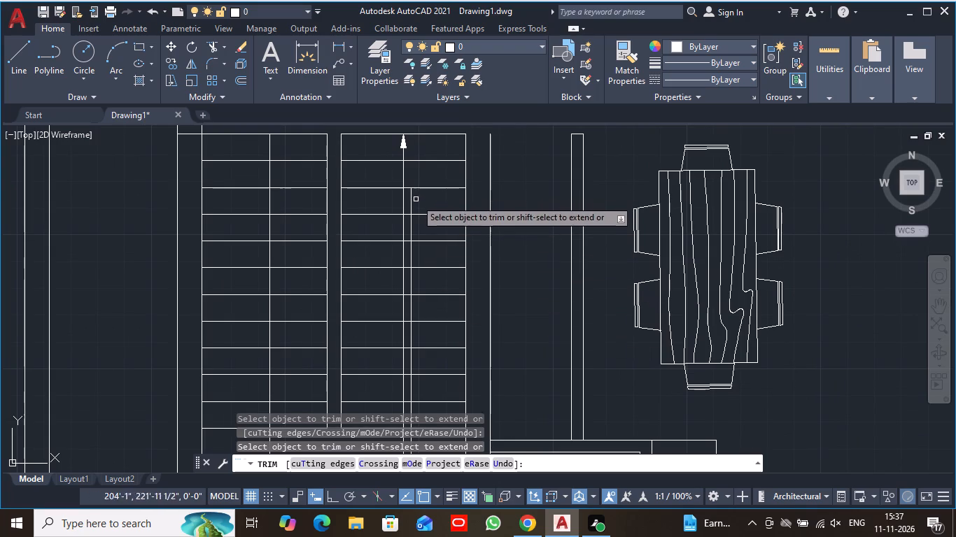
click(411, 206)
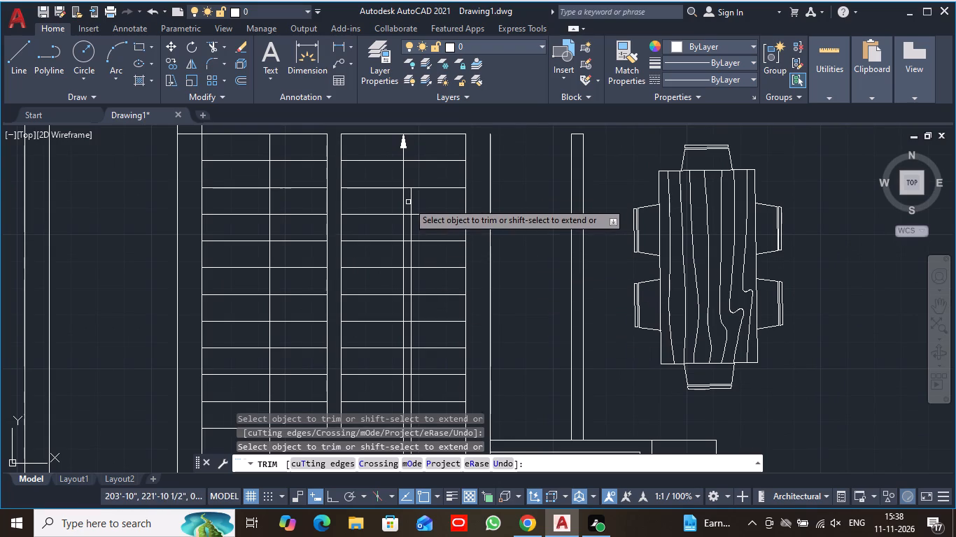
scroll(408, 202, up, 5)
click(395, 213)
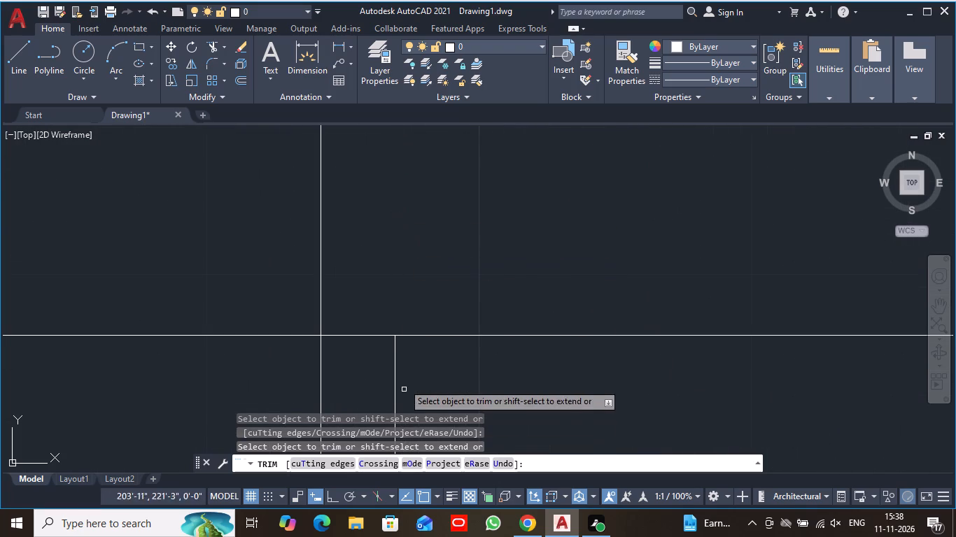
click(395, 370)
drag(405, 371, 387, 377)
middle_drag(432, 385, 437, 101)
scroll(452, 220, down, 2)
scroll(516, 350, down, 2)
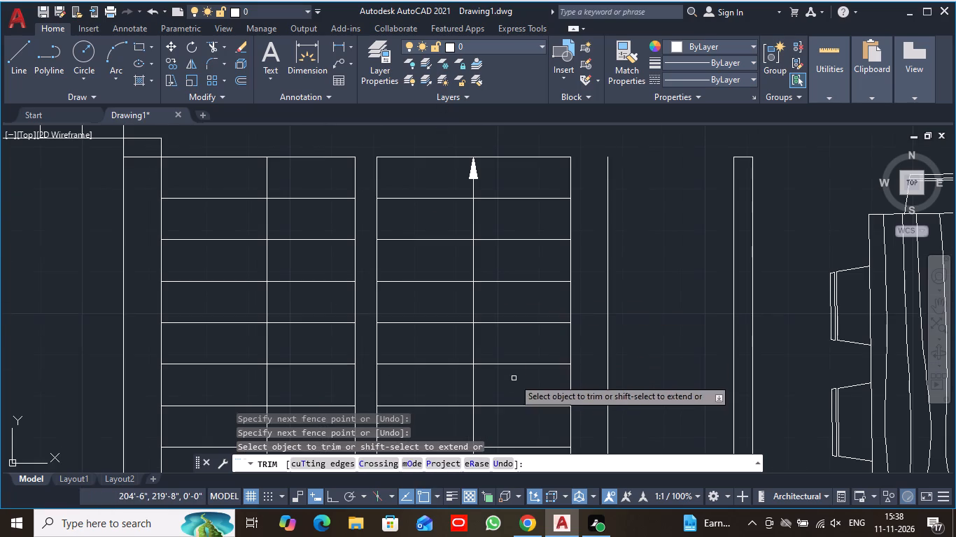
Trim the offset rectangle's south side inside the southwest room and across the double door to the innermost entrance step.
middle_drag(512, 387, 442, 69)
scroll(449, 176, down, 2)
middle_drag(476, 357, 368, 194)
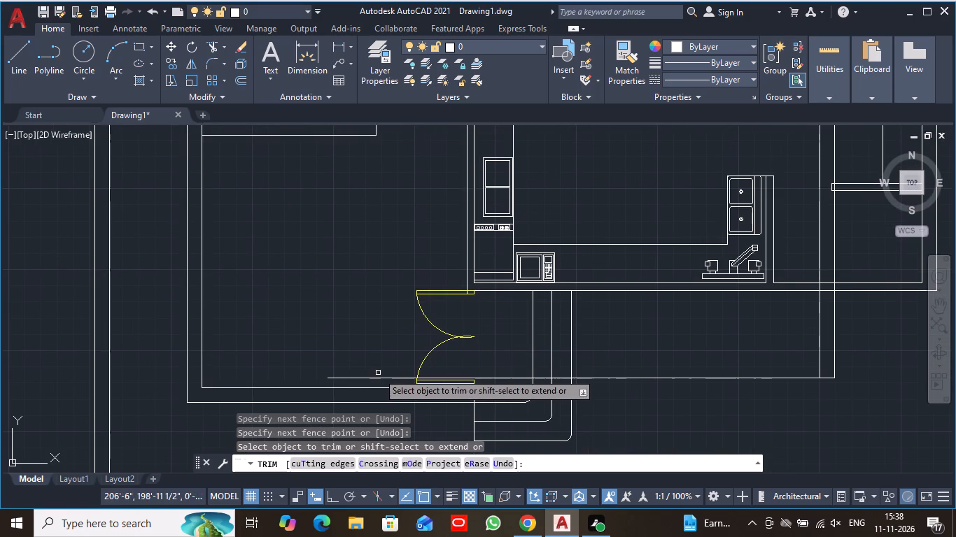
click(377, 379)
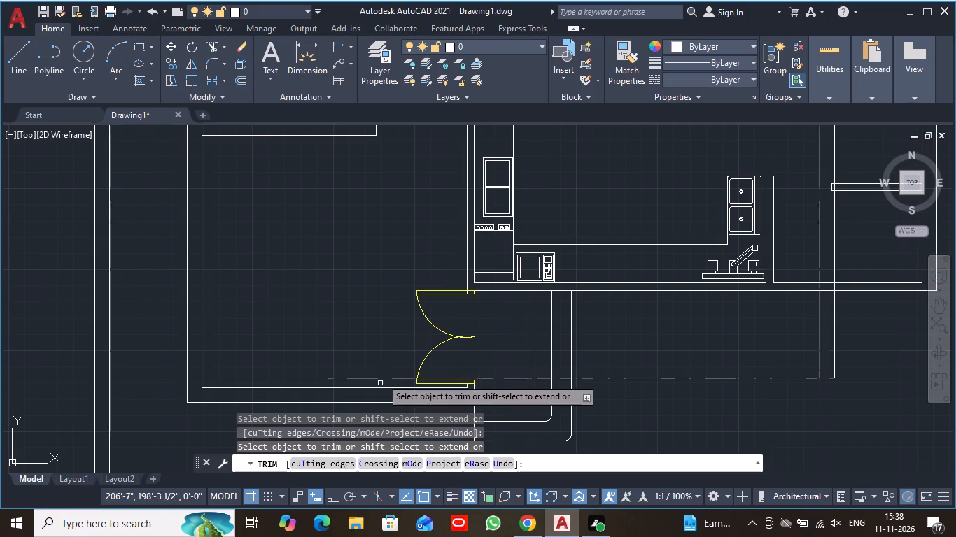
scroll(381, 352, up, 2)
middle_drag(381, 352, 381, 143)
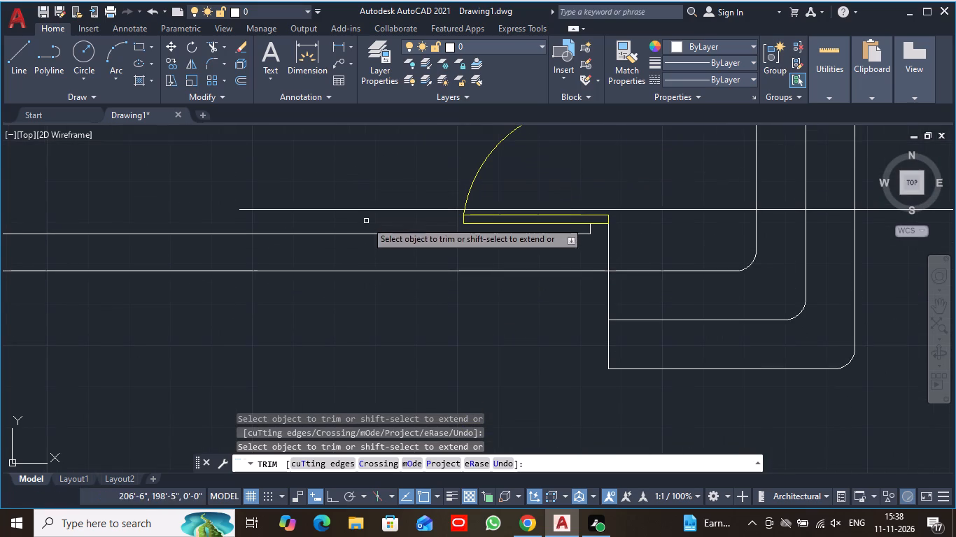
drag(370, 222, 370, 192)
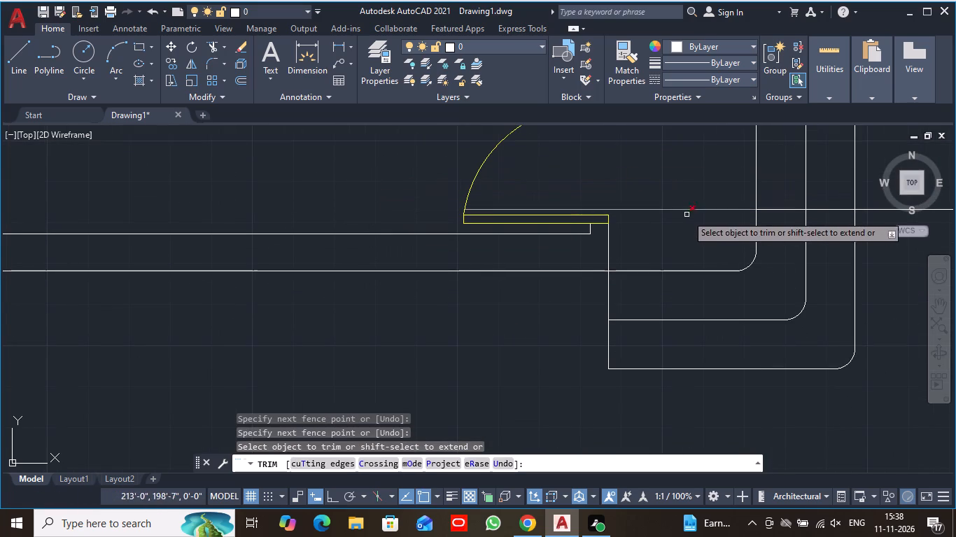
drag(680, 232, 673, 192)
Trim the remaining south-side offset line across the entrance steps and the open stretch east of them.
middle_drag(684, 202, 631, 213)
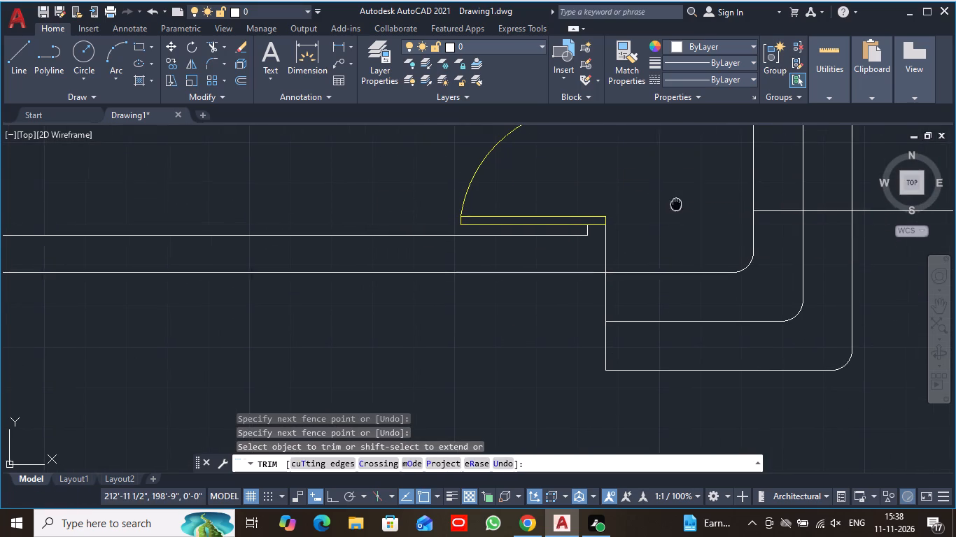
middle_drag(631, 213, 314, 224)
drag(404, 264, 407, 259)
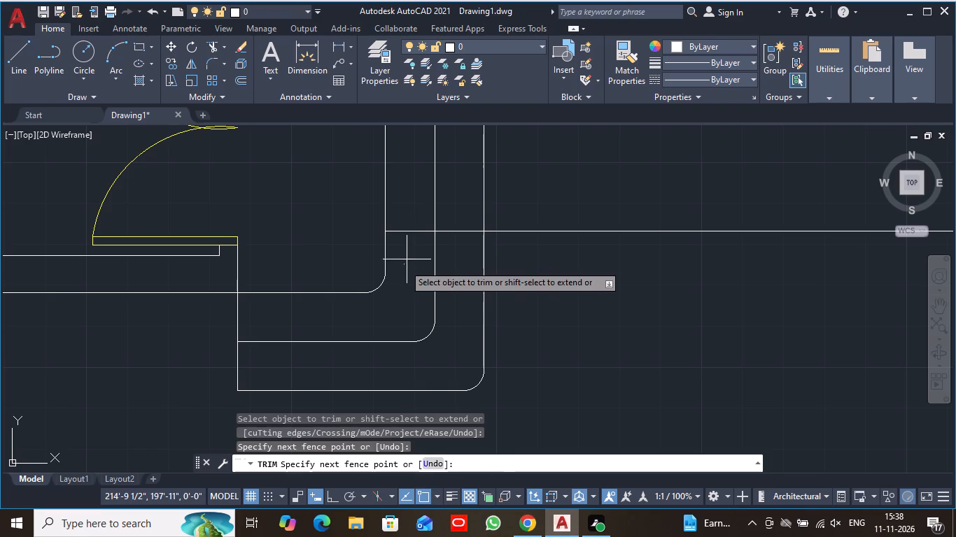
drag(407, 259, 412, 211)
drag(451, 259, 455, 255)
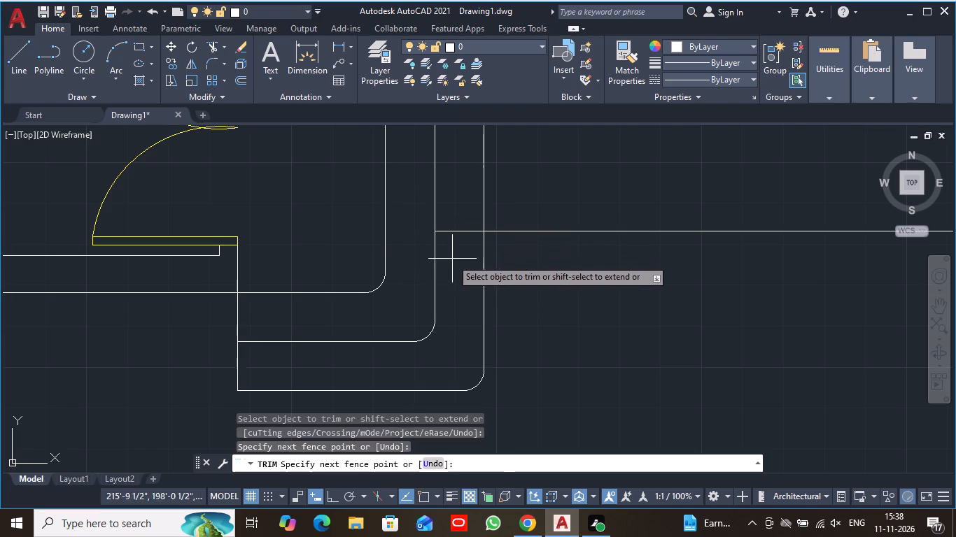
drag(455, 255, 458, 210)
drag(561, 263, 565, 211)
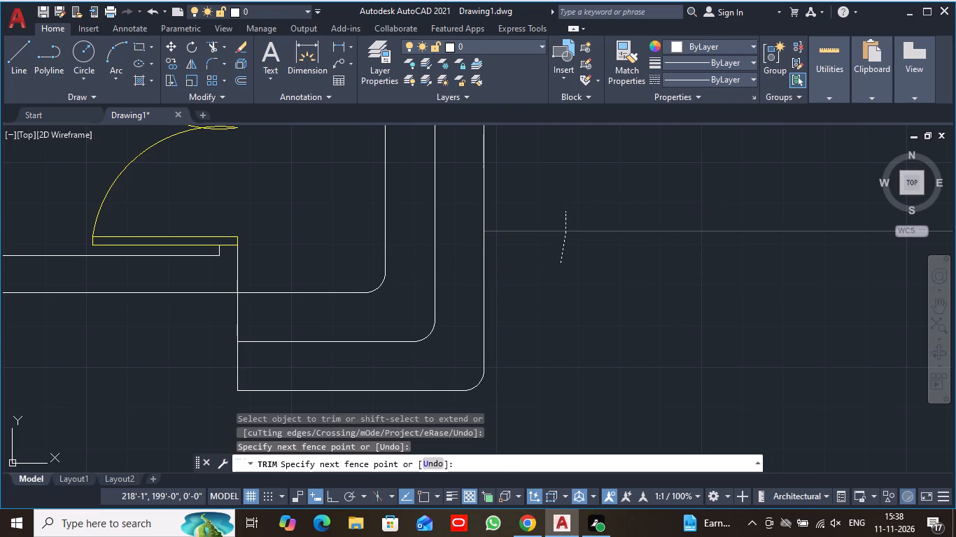
Trim the two vertical east-side offset lines south of the house and through the southeast room beside the kitchen.
scroll(565, 211, down, 4)
middle_drag(652, 254, 486, 343)
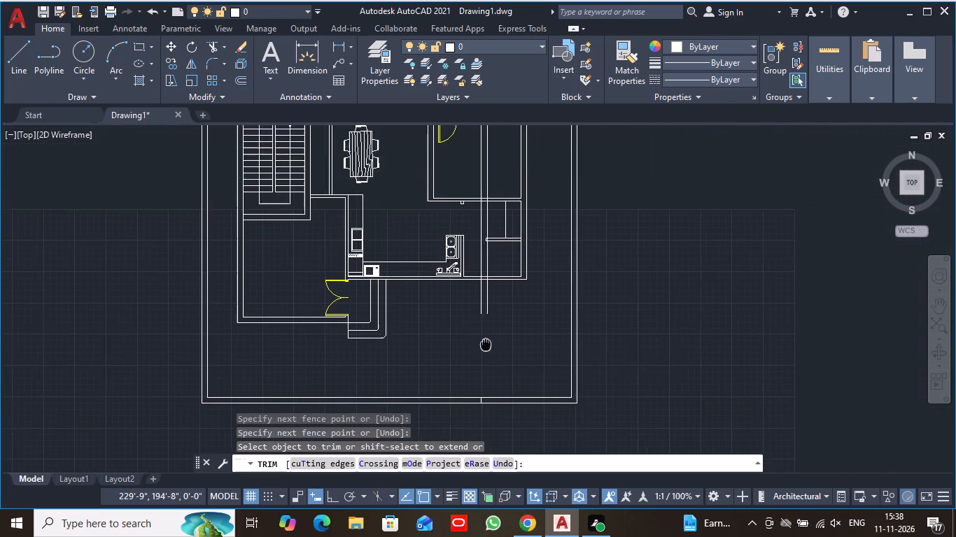
scroll(483, 344, down, 1)
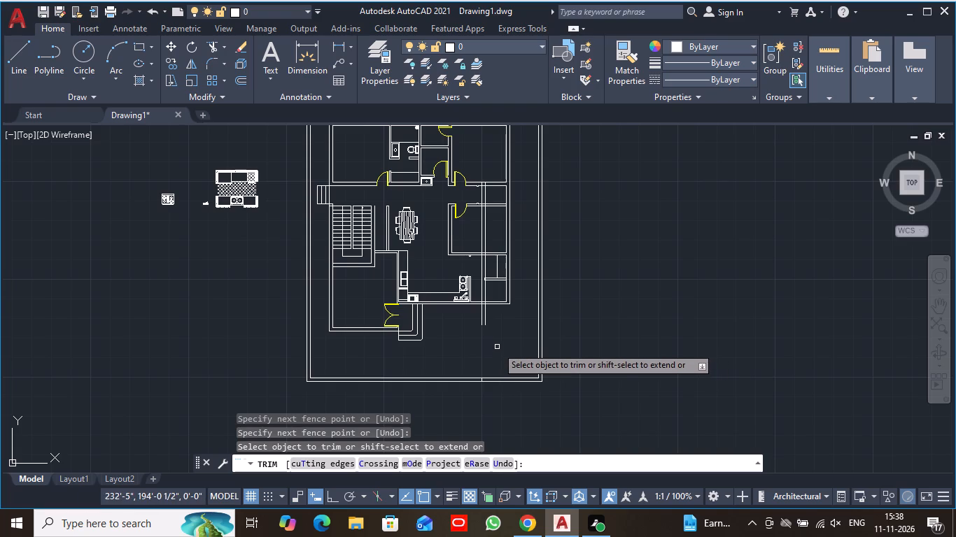
scroll(497, 347, up, 1)
middle_drag(495, 328, 490, 417)
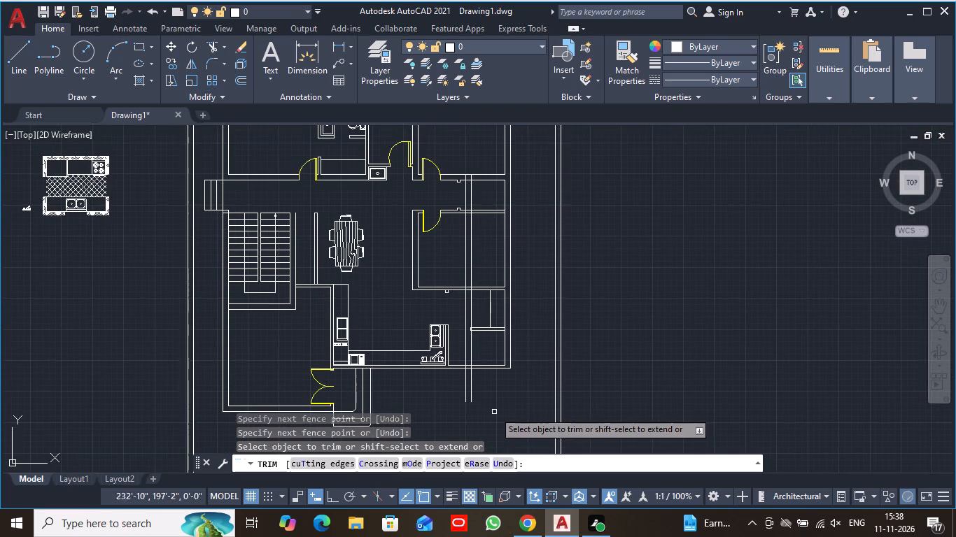
drag(493, 390, 435, 395)
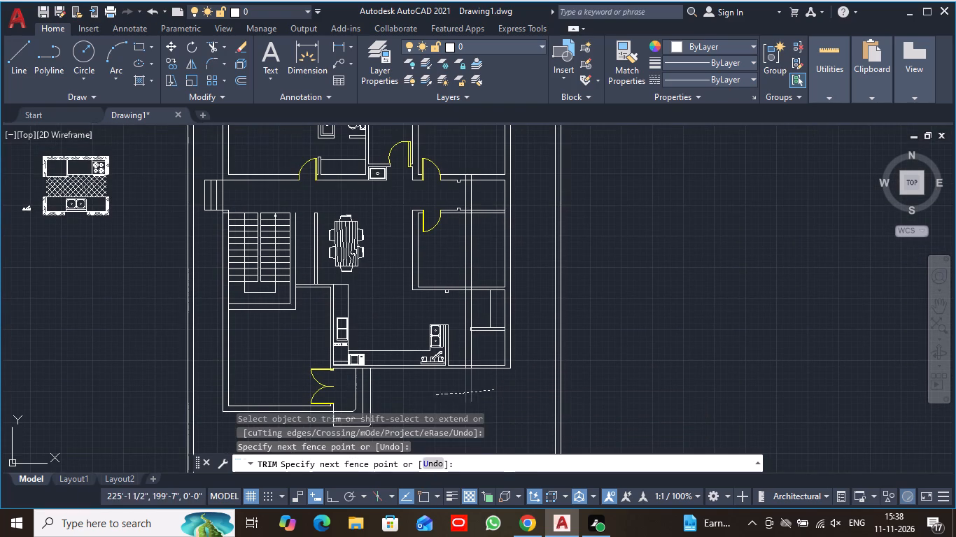
drag(484, 351, 480, 352)
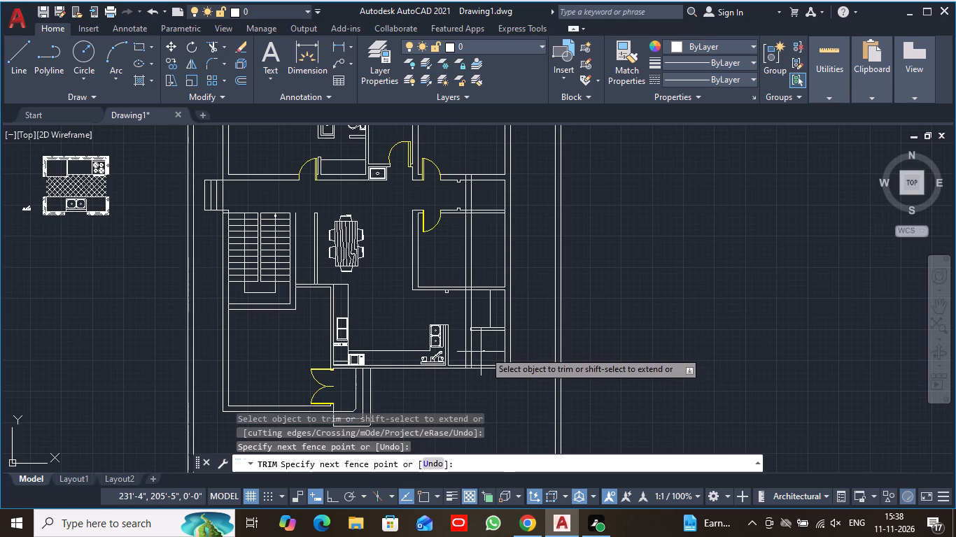
drag(480, 352, 461, 352)
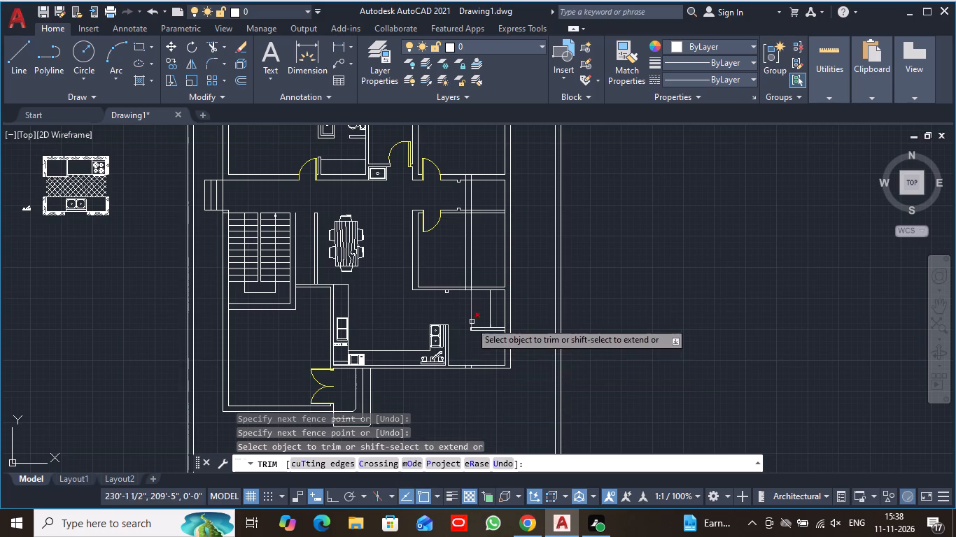
click(471, 313)
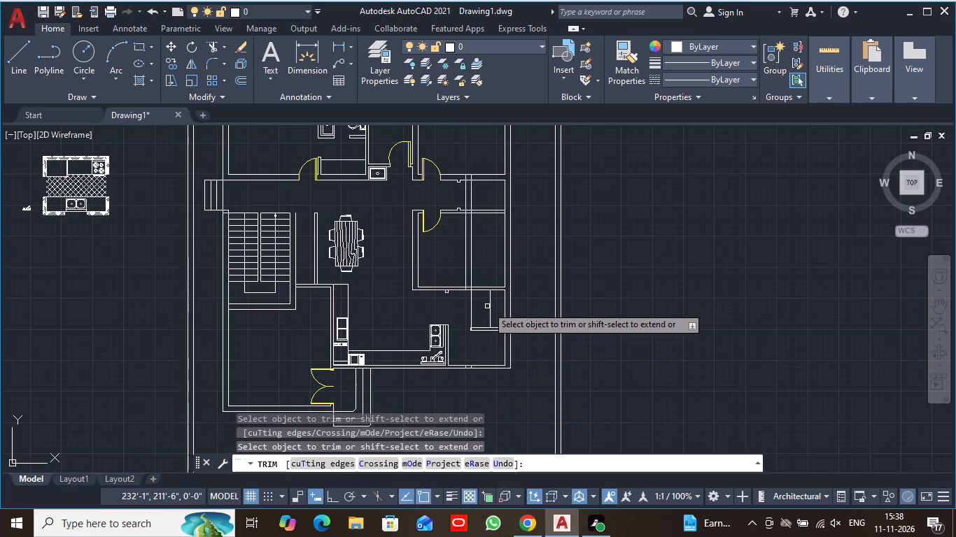
drag(482, 306, 465, 313)
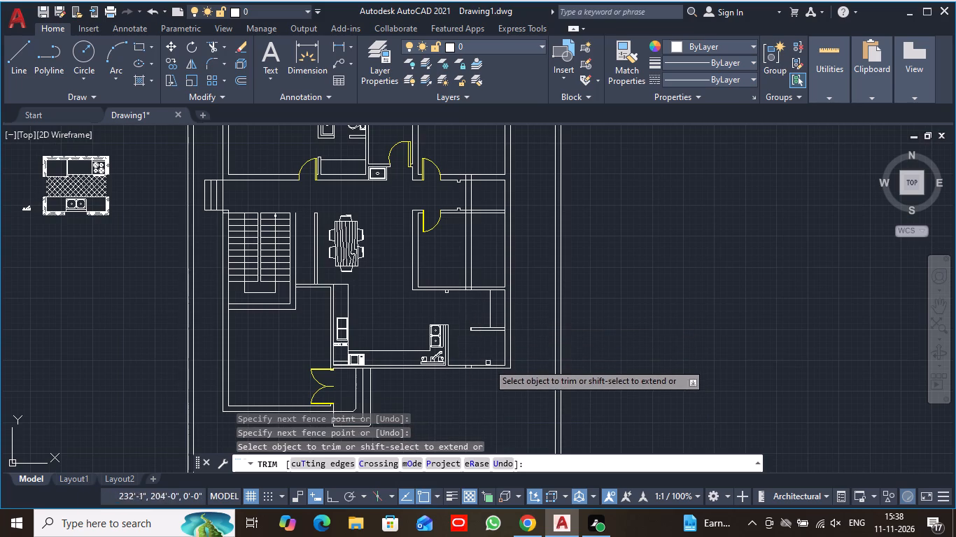
Trim both vertical east-side offset lines within the east room and across the narrow space directly north of it.
scroll(488, 363, down, 2)
scroll(470, 366, up, 3)
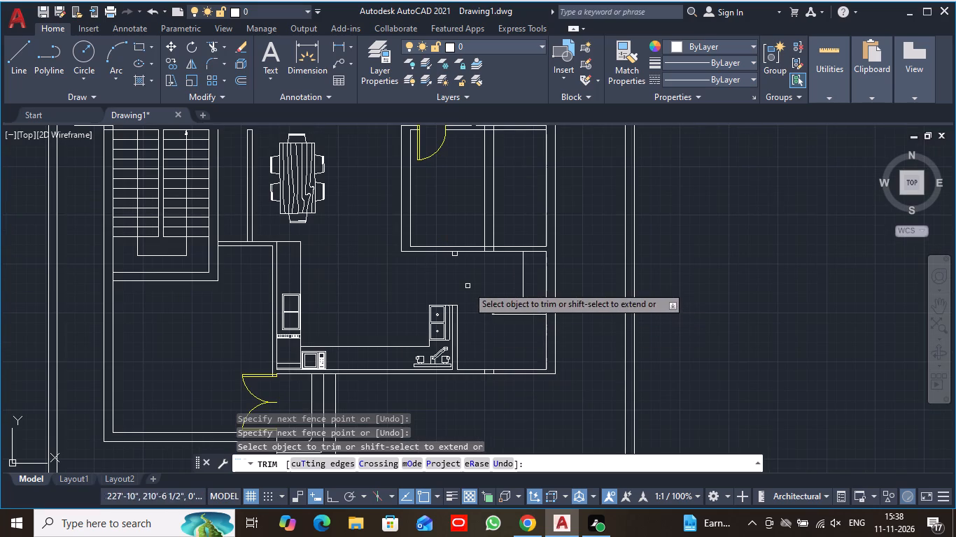
middle_drag(468, 286, 449, 378)
drag(505, 274, 460, 286)
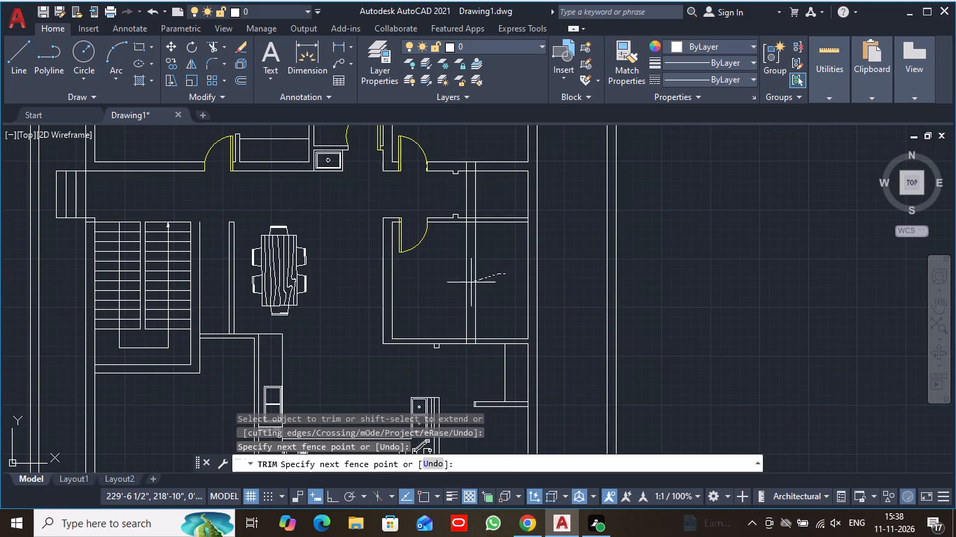
drag(460, 286, 444, 290)
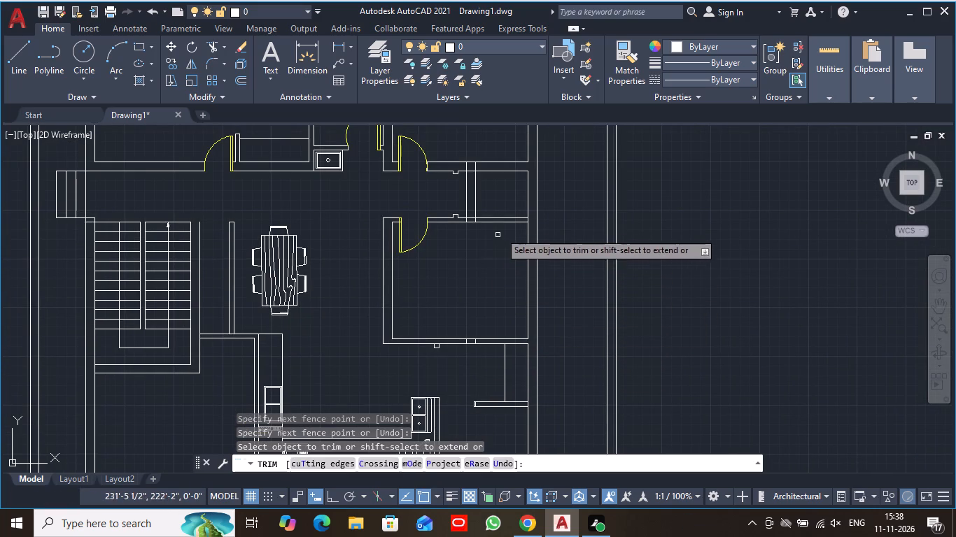
drag(494, 189, 442, 188)
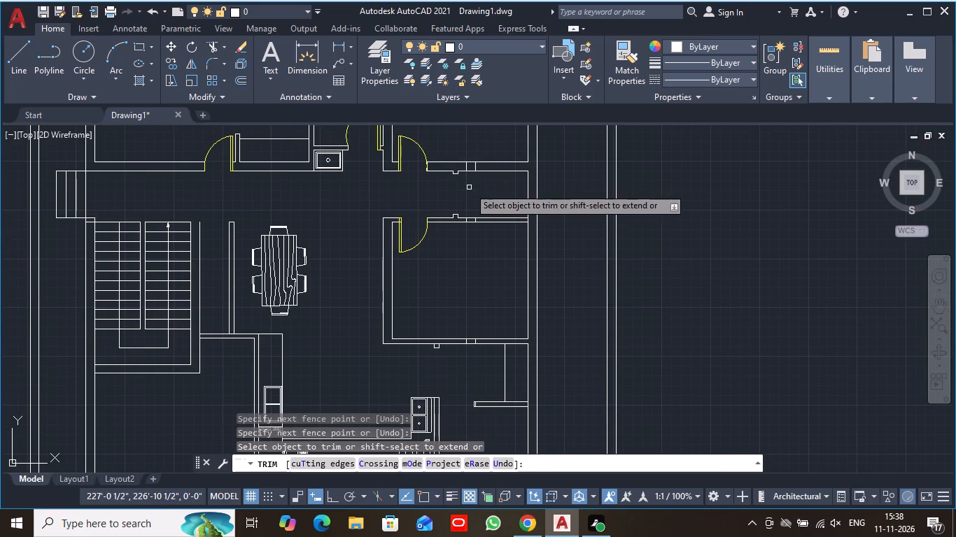
Trim the two short leftover offset segments inside the east room's south wall.
middle_drag(461, 324, 432, 229)
scroll(446, 306, up, 1)
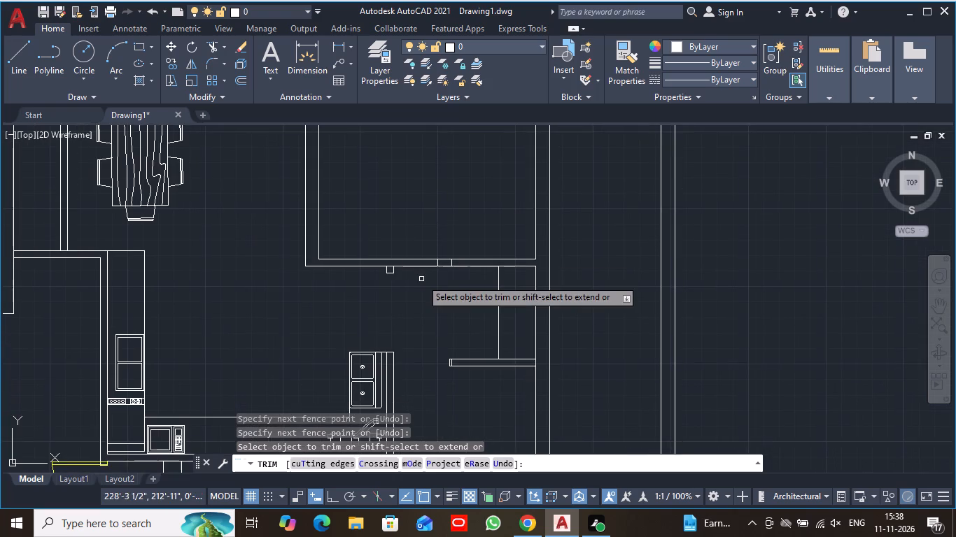
scroll(421, 279, up, 3)
middle_drag(471, 267, 427, 322)
scroll(426, 337, up, 1)
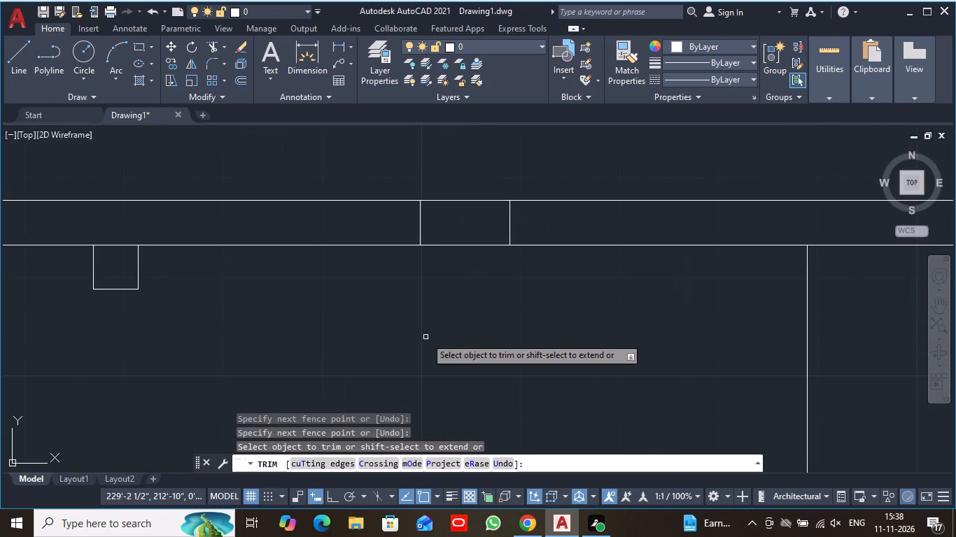
middle_drag(468, 310, 468, 366)
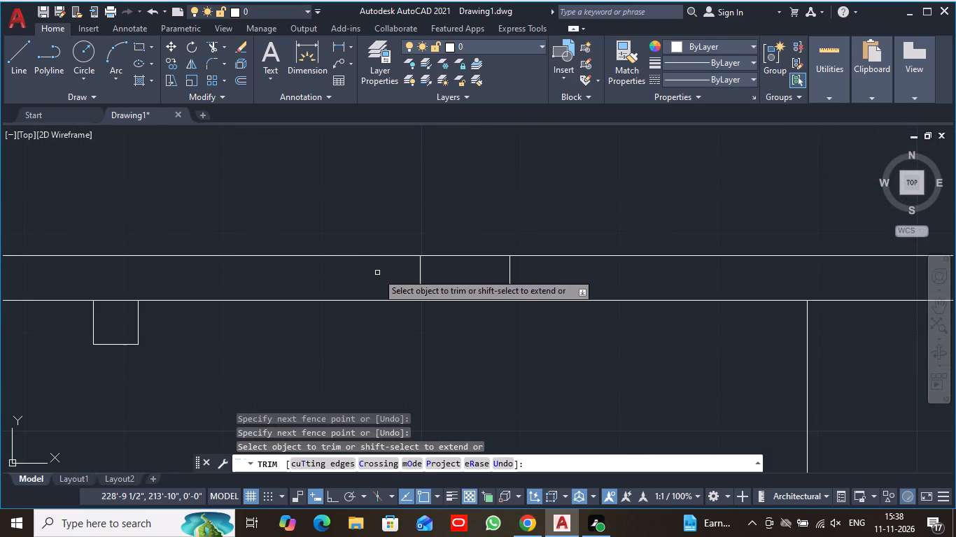
drag(377, 273, 575, 290)
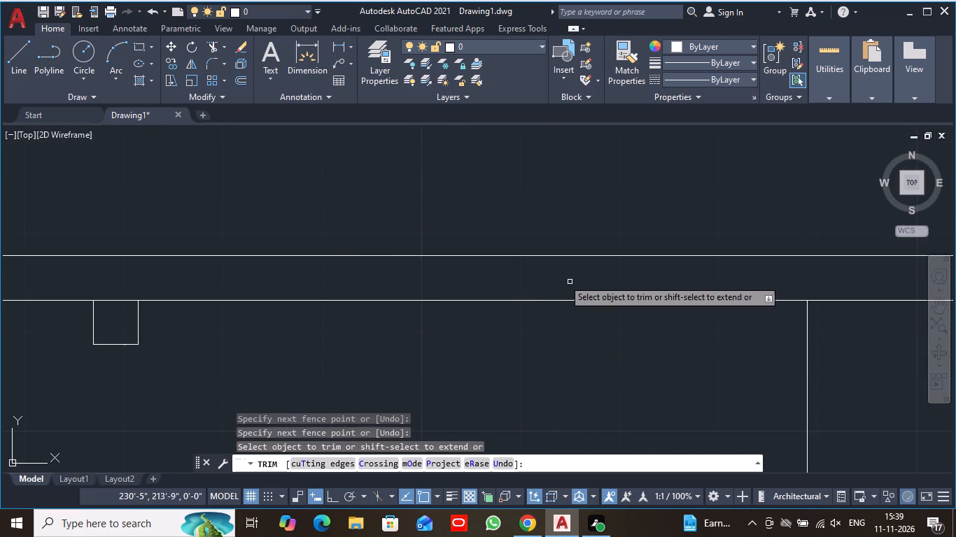
Trim the leftover vertical offset segments inside the two walls bounding the passage north of the lower east room.
scroll(484, 354, down, 5)
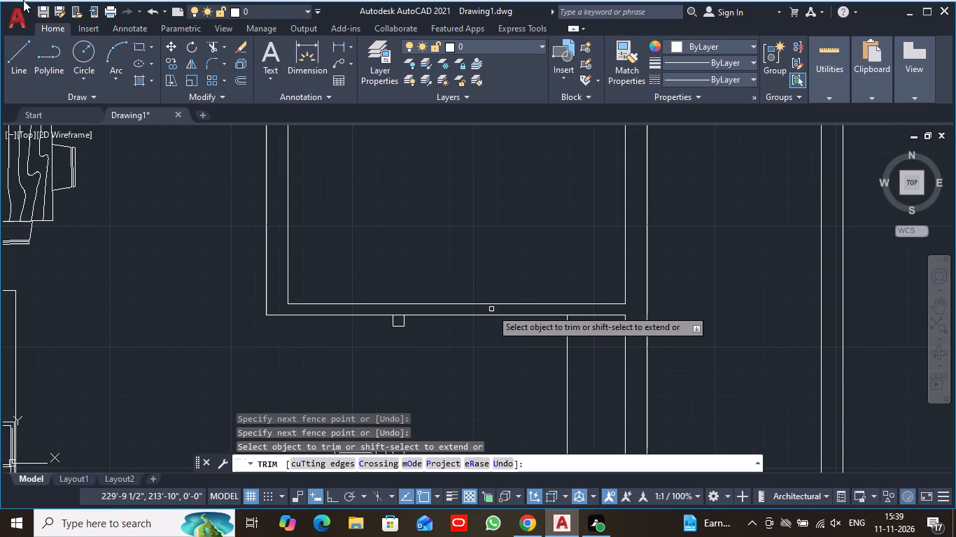
middle_drag(463, 161, 380, 371)
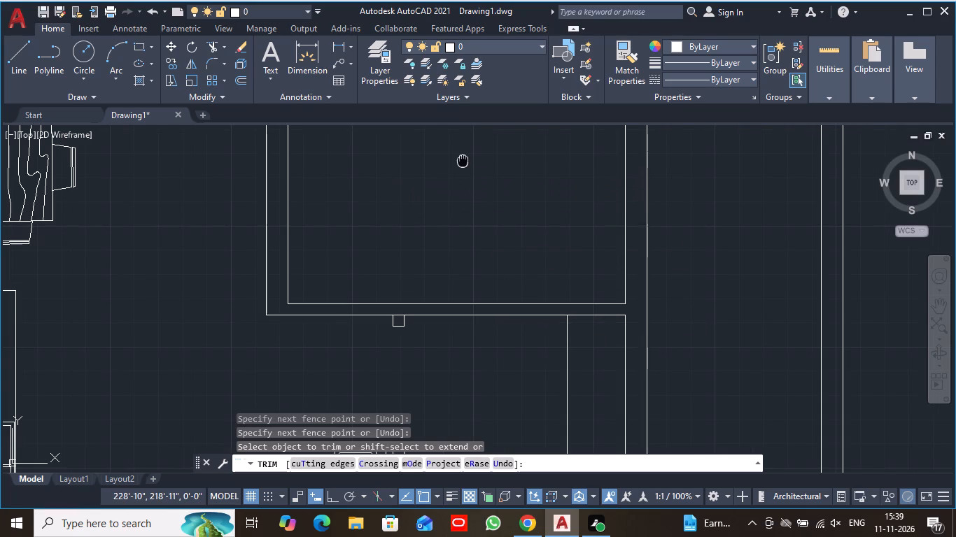
middle_drag(380, 371, 379, 414)
scroll(409, 259, up, 2)
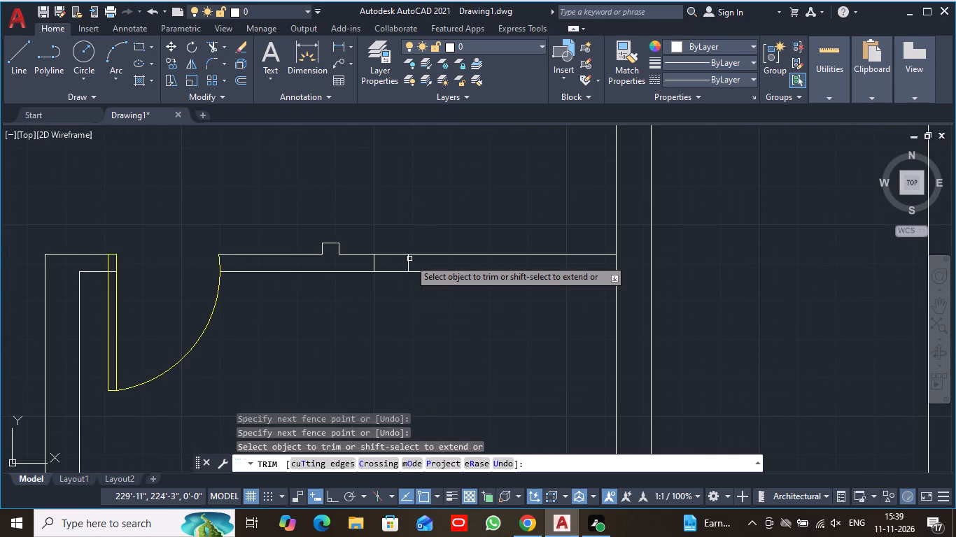
scroll(354, 253, up, 1)
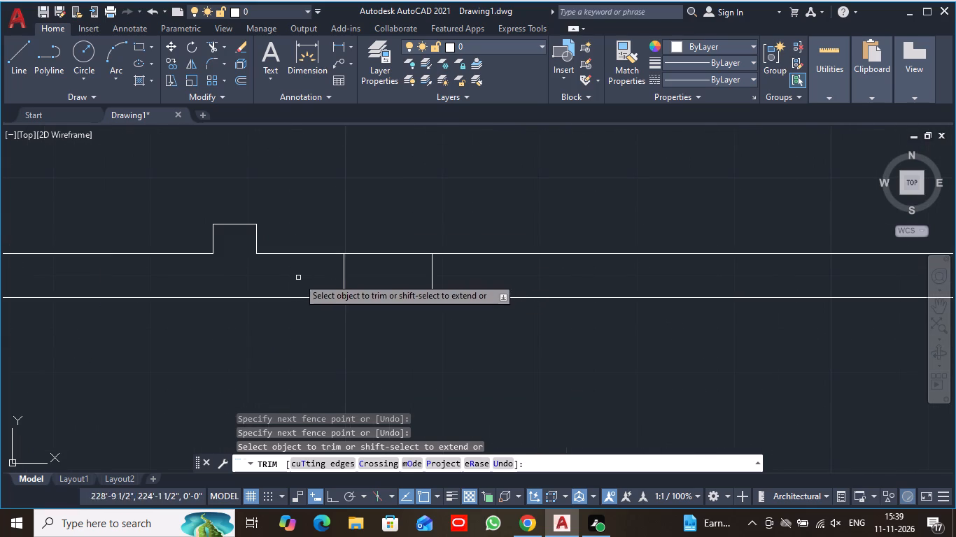
drag(298, 278, 473, 279)
scroll(475, 274, down, 2)
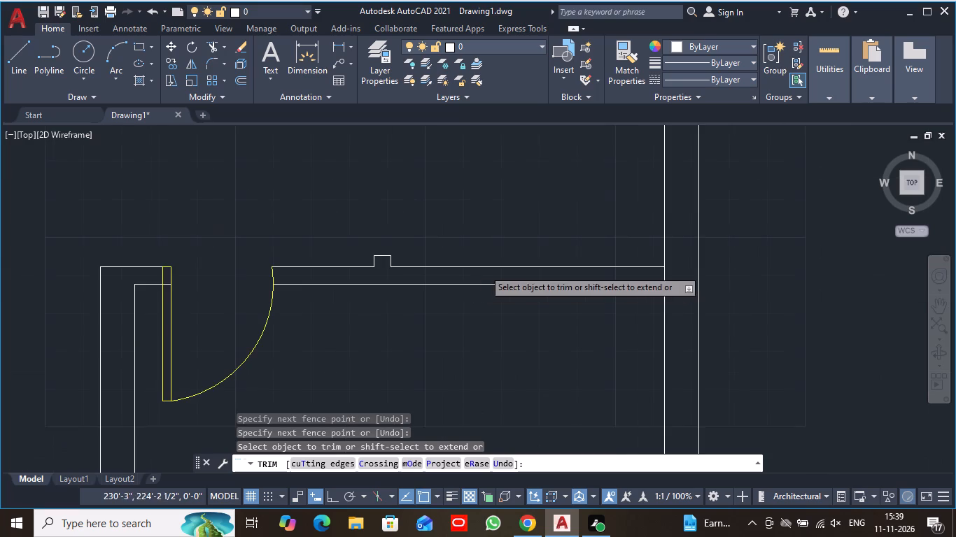
middle_drag(486, 151, 454, 399)
scroll(409, 367, up, 2)
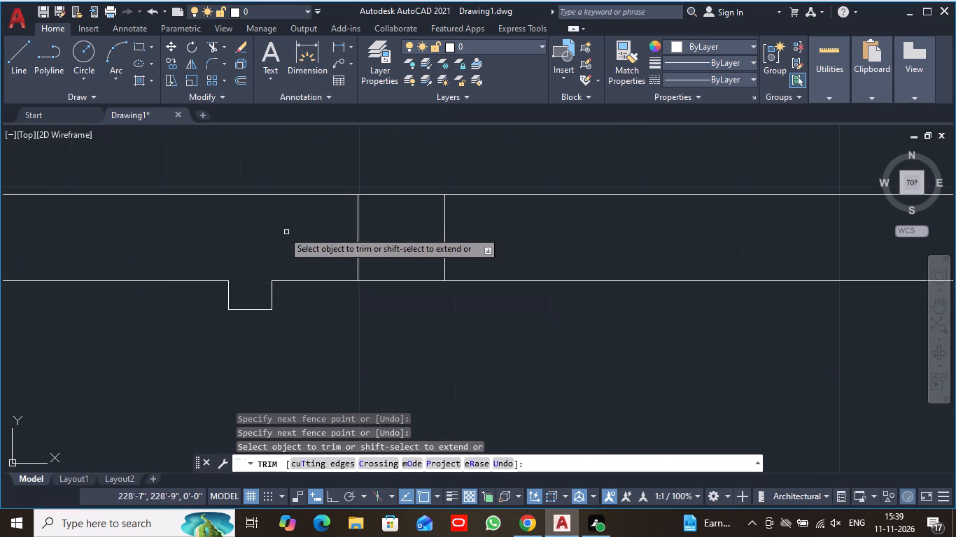
drag(263, 232, 530, 238)
scroll(514, 266, down, 6)
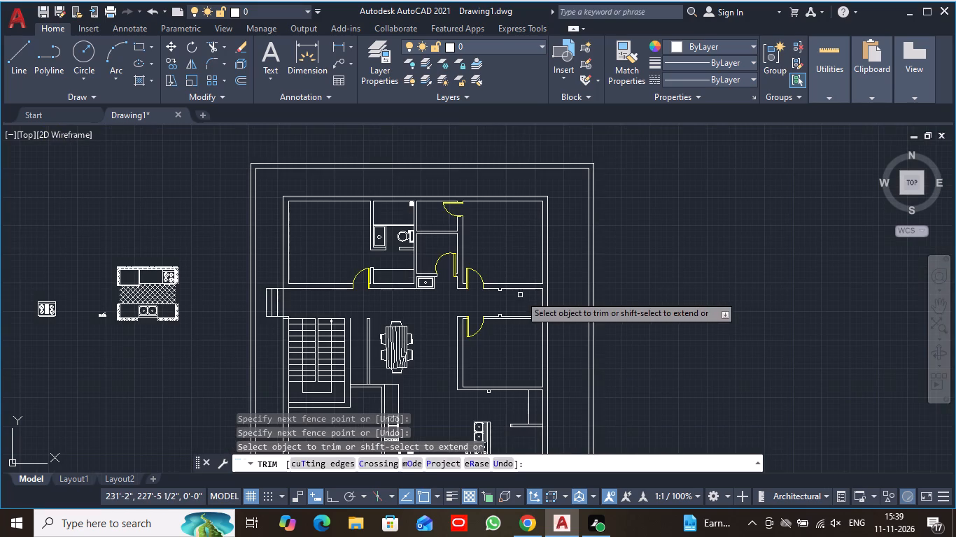
Trim both lines of the south boundary wall east of the short cross line to open a gate gap.
middle_drag(507, 368, 498, 130)
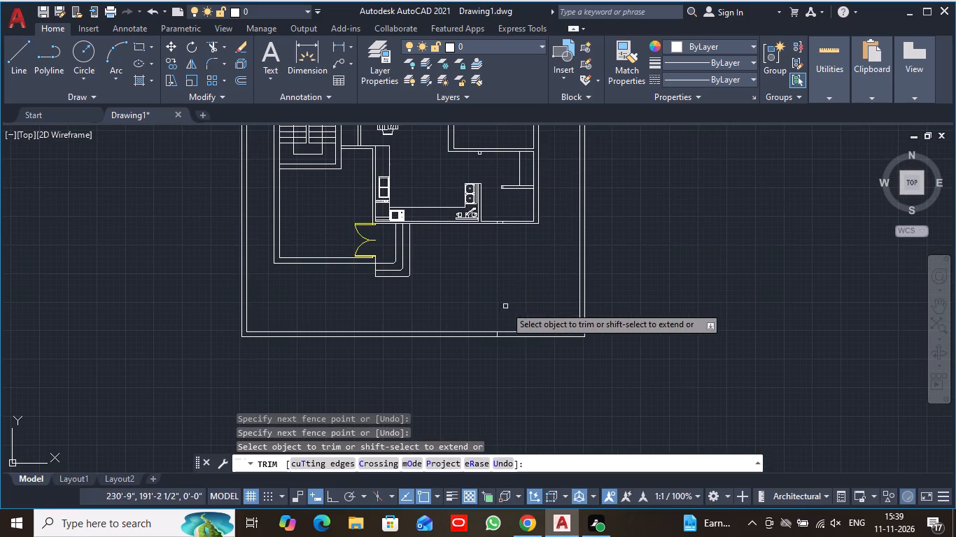
click(541, 338)
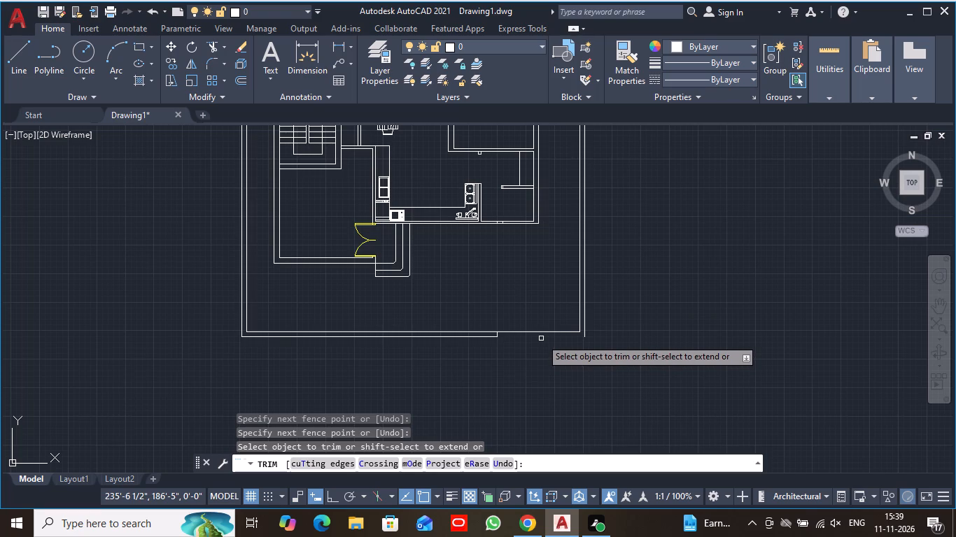
click(535, 333)
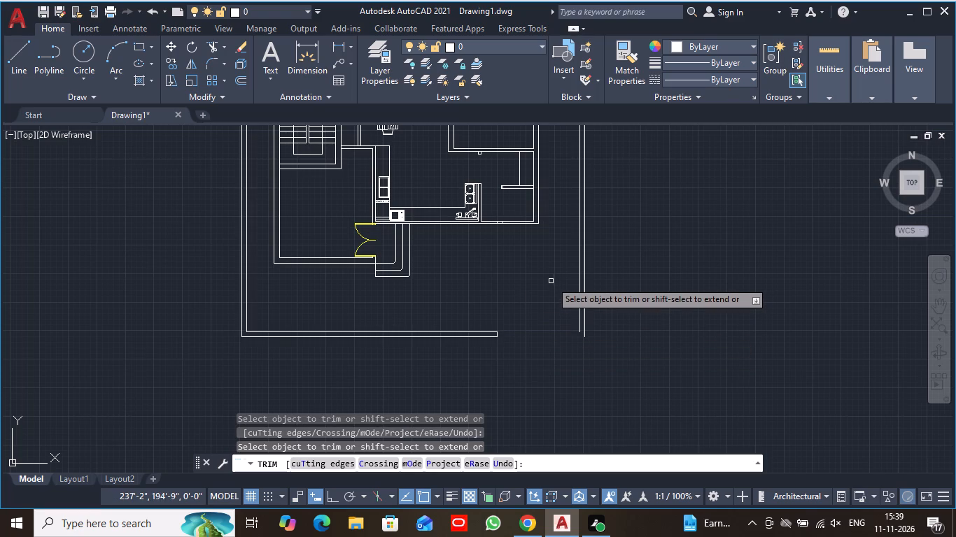
key(Escape)
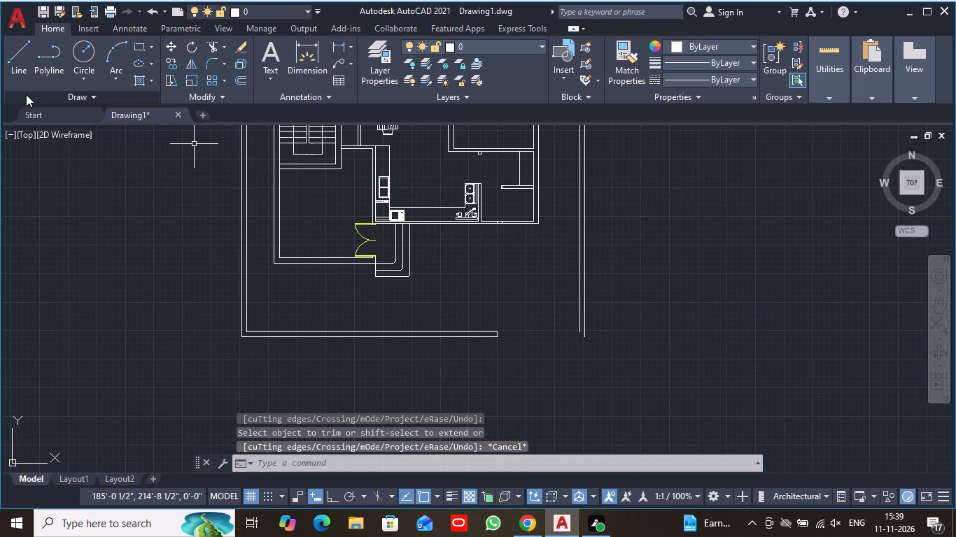
Close the east boundary wall's open south end with a 9" line west from its outer corner and a line north to the inner line's end.
scroll(66, 99, down, 1)
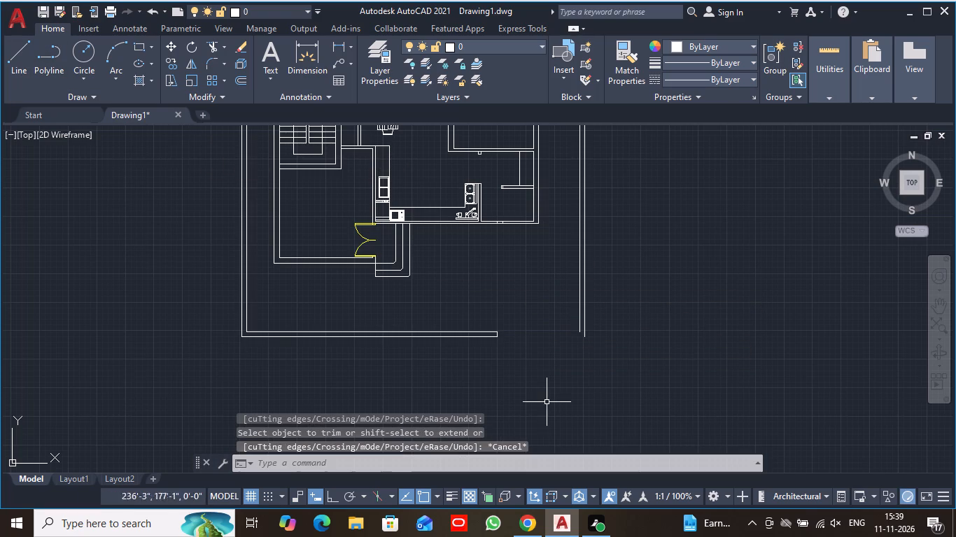
scroll(547, 399, up, 1)
middle_drag(549, 389, 521, 407)
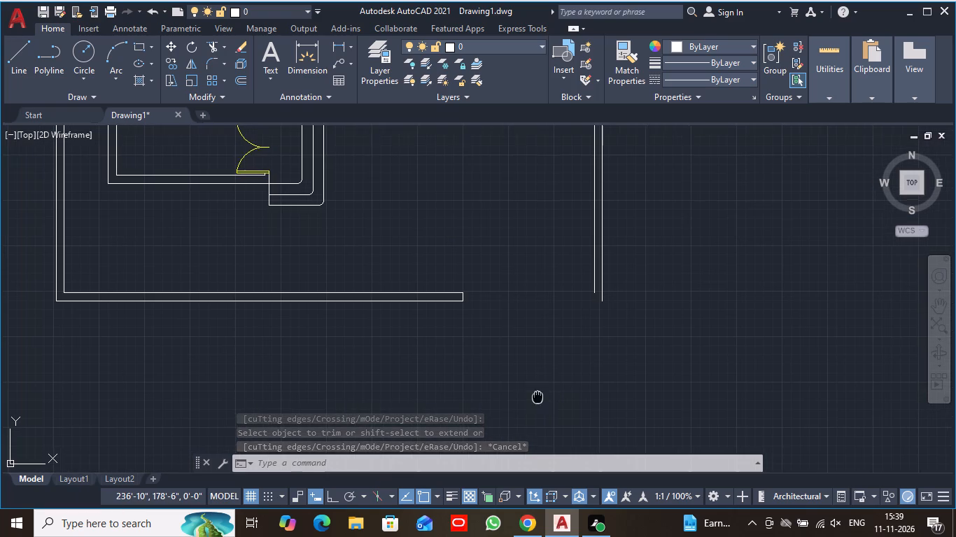
middle_drag(521, 407, 416, 434)
scroll(515, 357, up, 1)
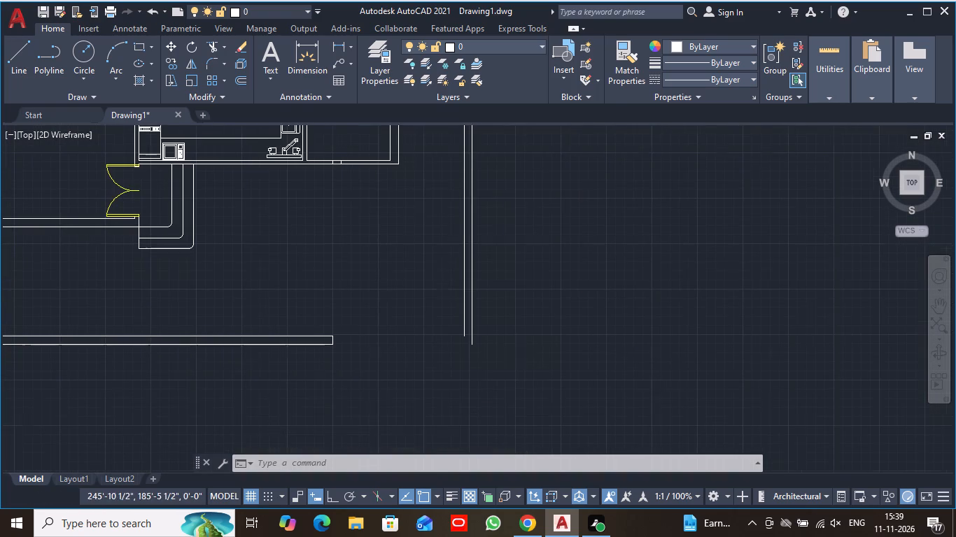
scroll(515, 357, up, 2)
middle_drag(449, 316, 484, 316)
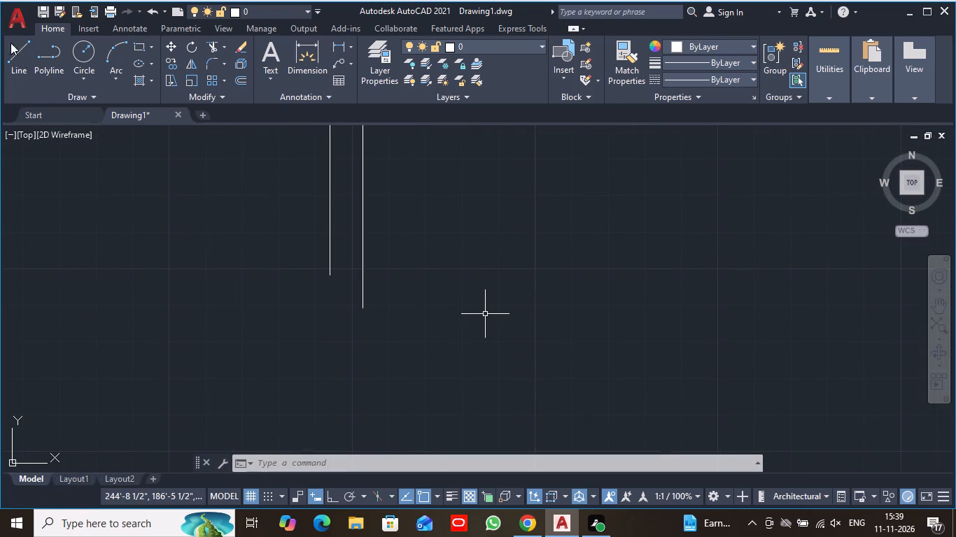
click(6, 52)
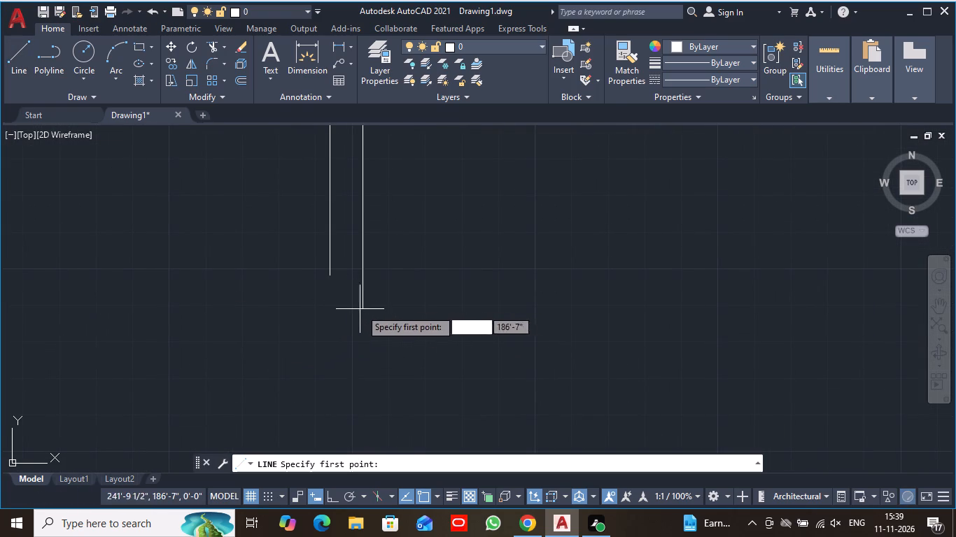
click(362, 309)
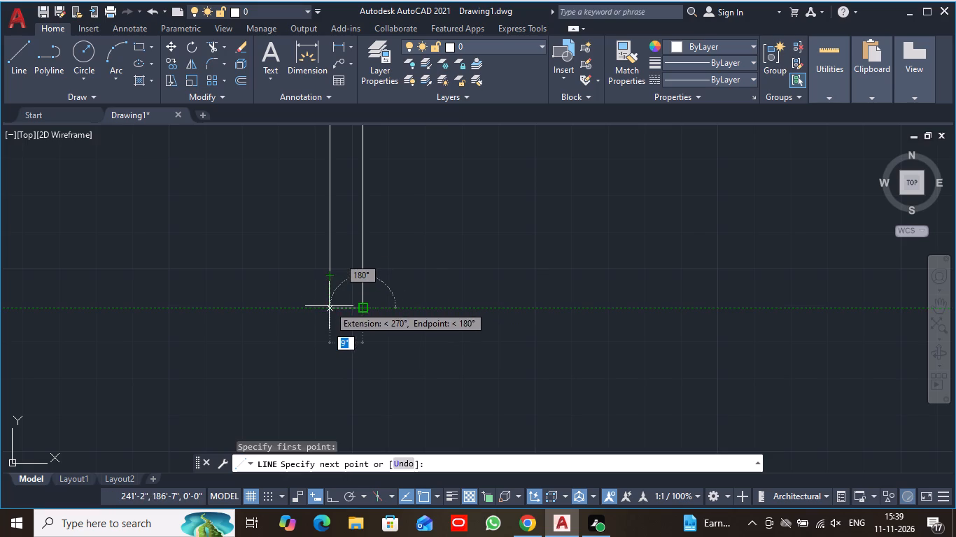
click(329, 306)
click(330, 274)
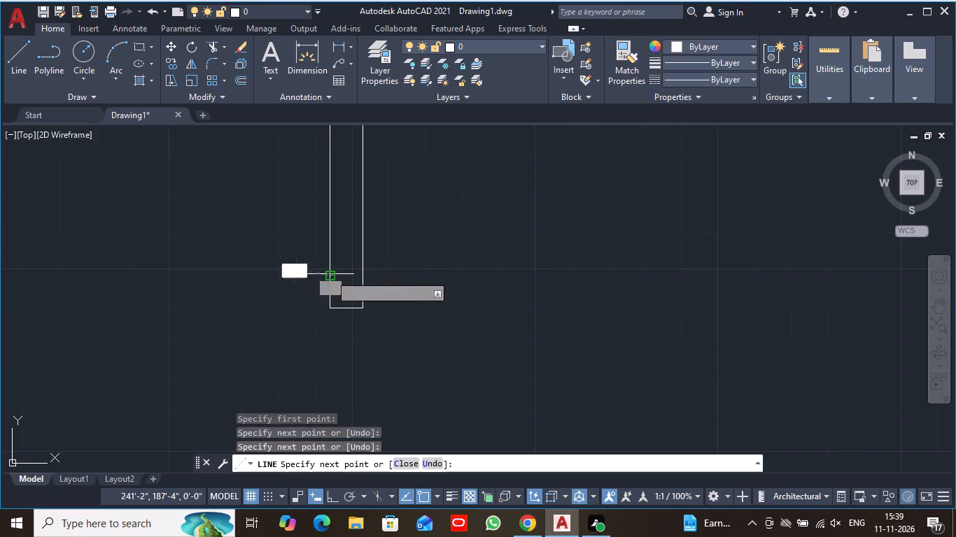
key(Escape)
Draw a diagonal line across the gate opening from the south wall end's inner corner to the east wall end's southwest corner.
scroll(398, 289, down, 4)
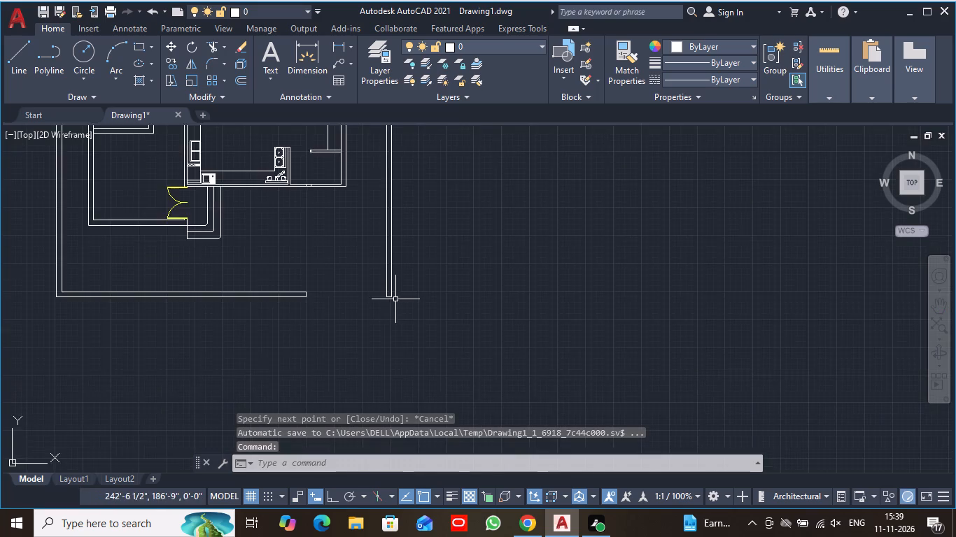
scroll(395, 299, down, 2)
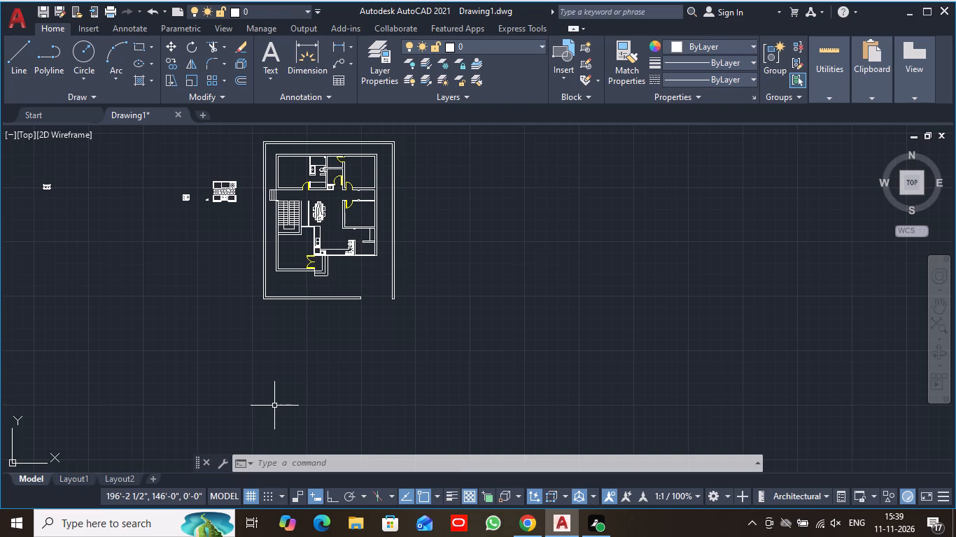
scroll(225, 536, down, 1)
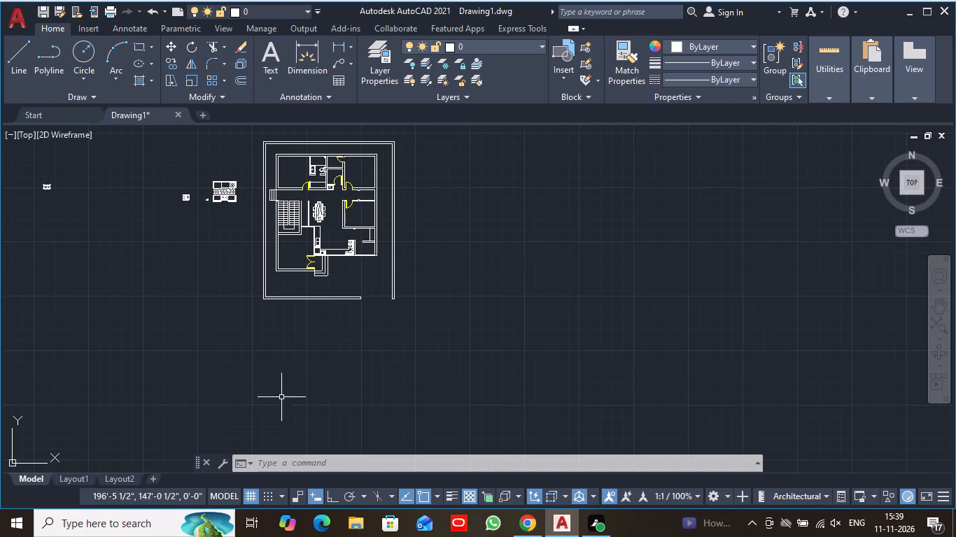
scroll(288, 393, up, 1)
middle_drag(357, 342, 348, 443)
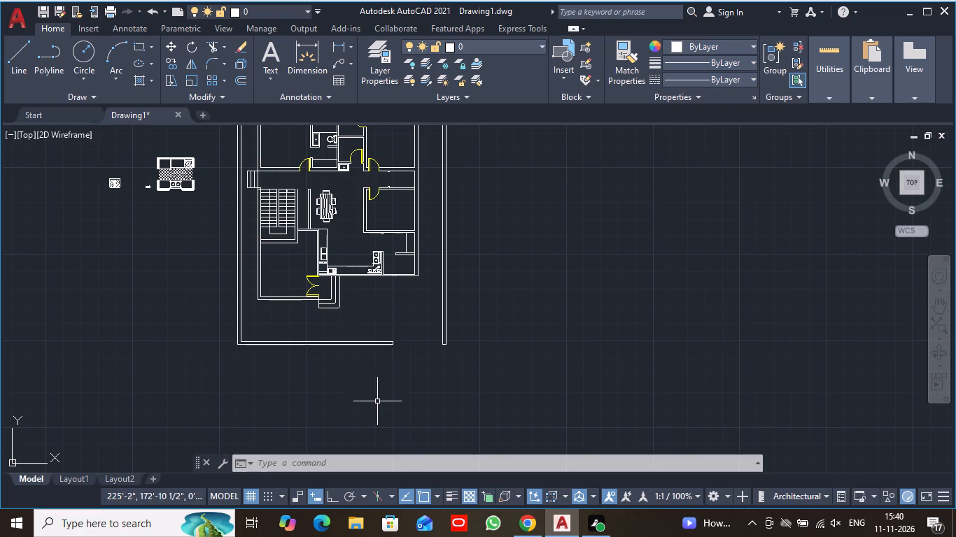
scroll(379, 401, up, 2)
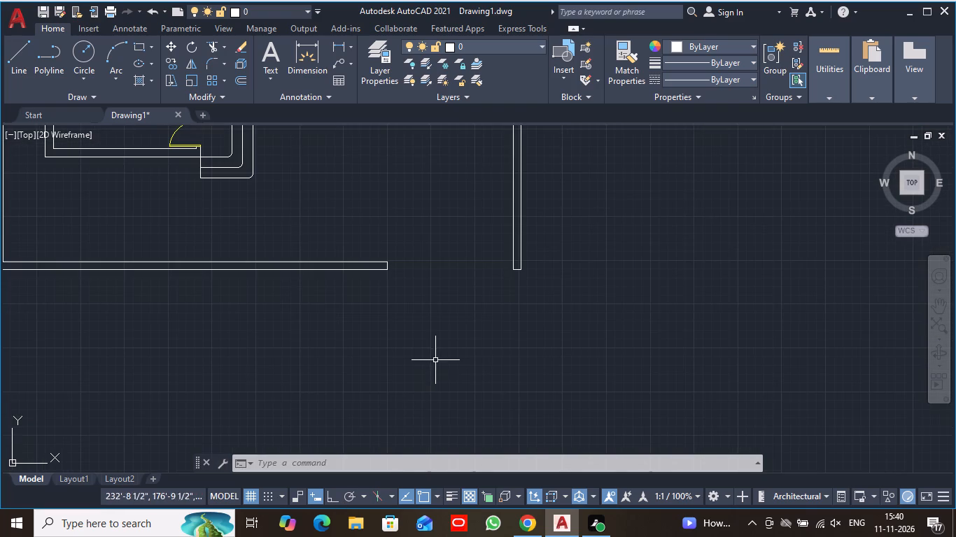
middle_drag(436, 359, 398, 400)
scroll(402, 389, up, 2)
middle_drag(401, 362, 394, 410)
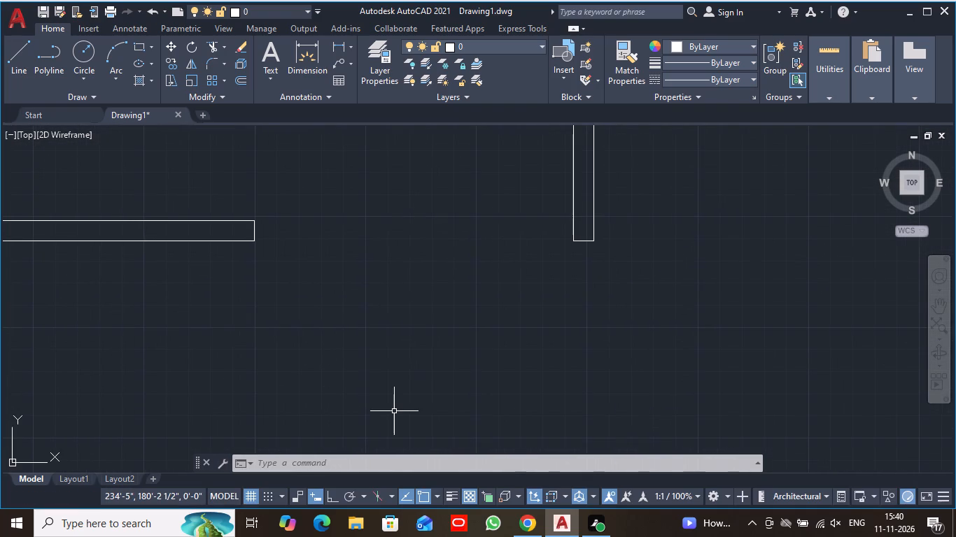
text(l)
key(space)
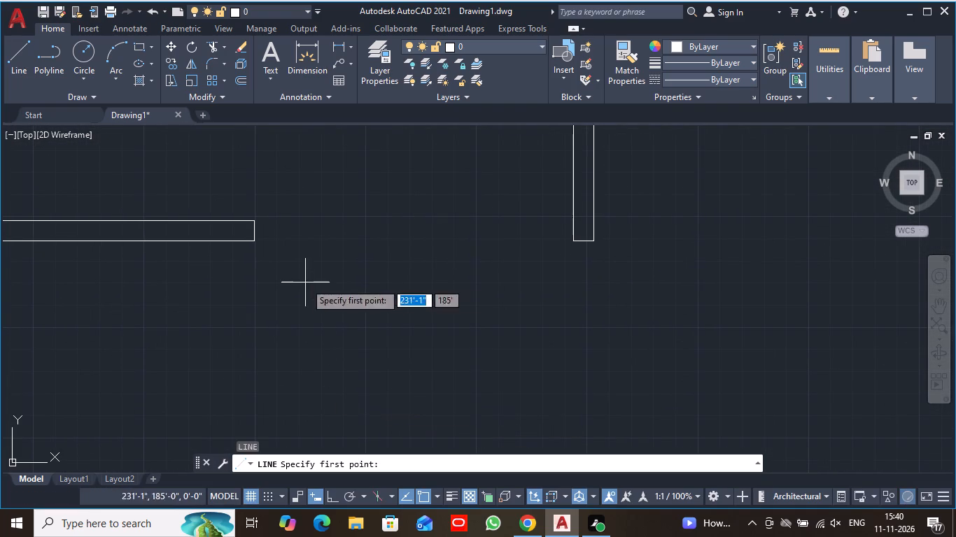
click(252, 219)
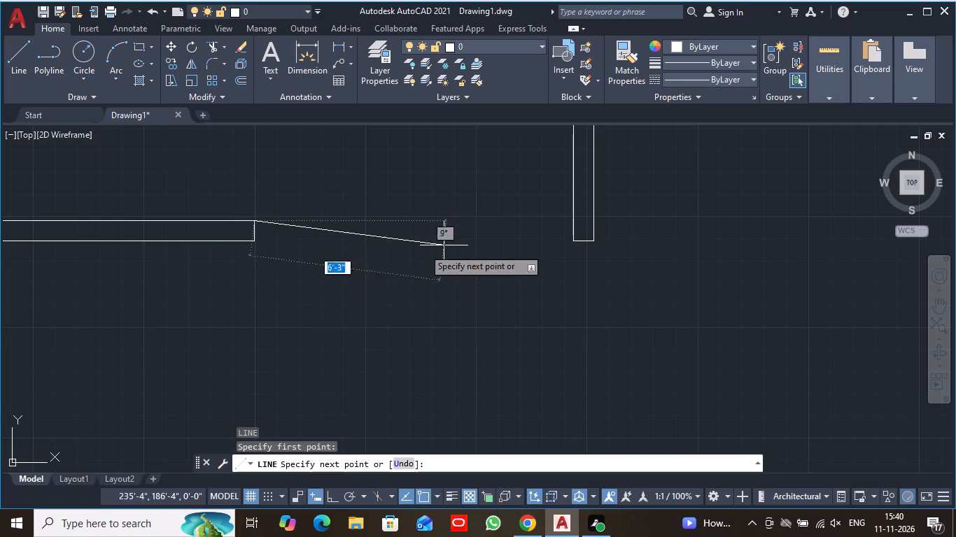
click(574, 238)
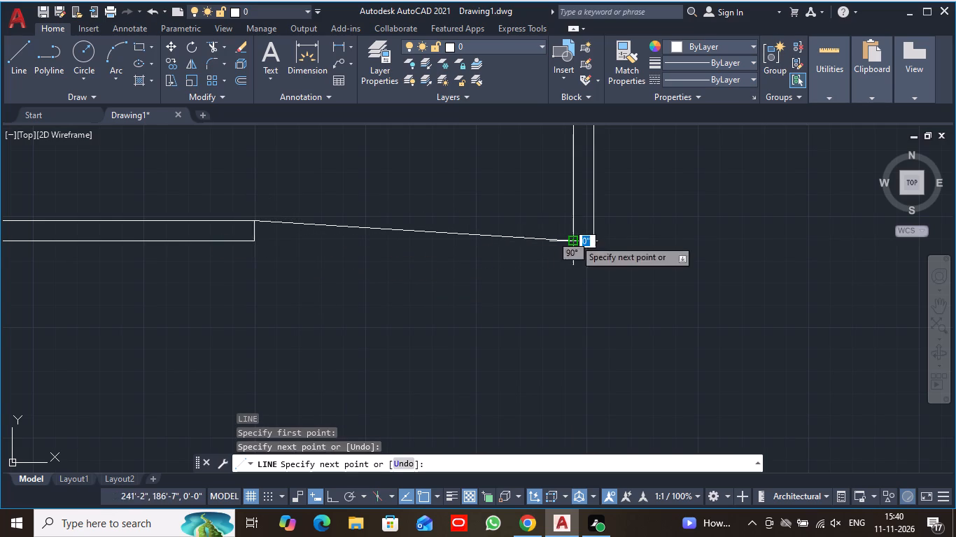
key(Escape)
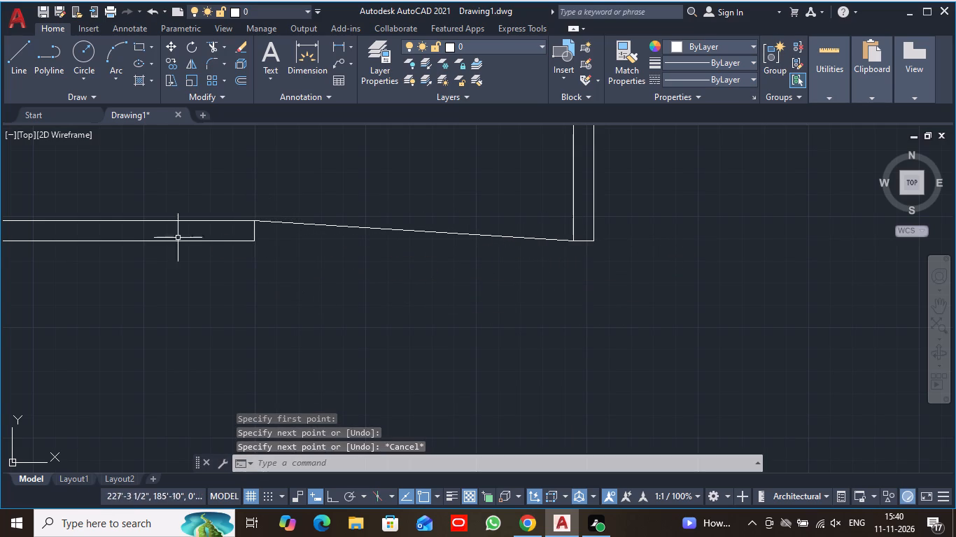
Draw the opposite diagonal across the gate opening, from the south wall end's outer corner to the inner endpoint on the east wall.
click(8, 58)
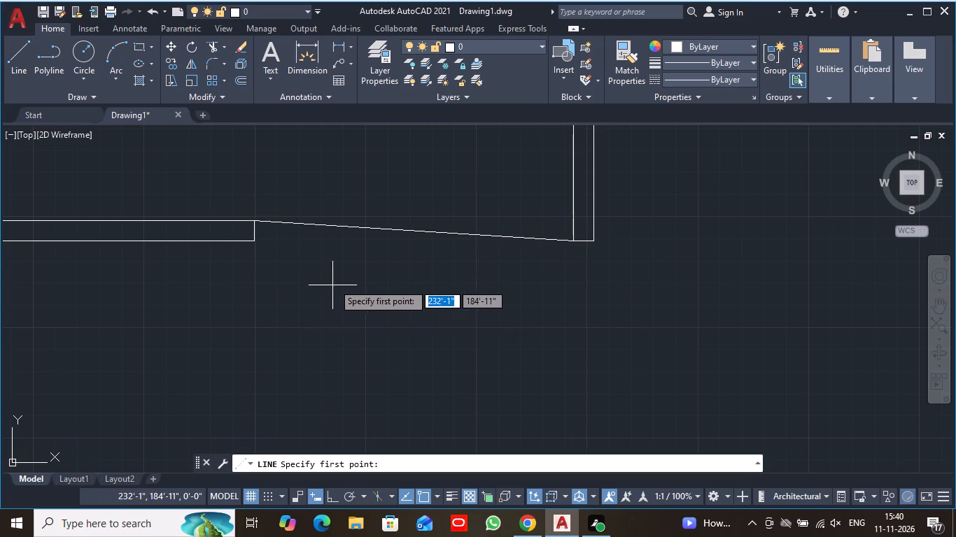
scroll(335, 281, up, 1)
middle_drag(335, 281, 258, 321)
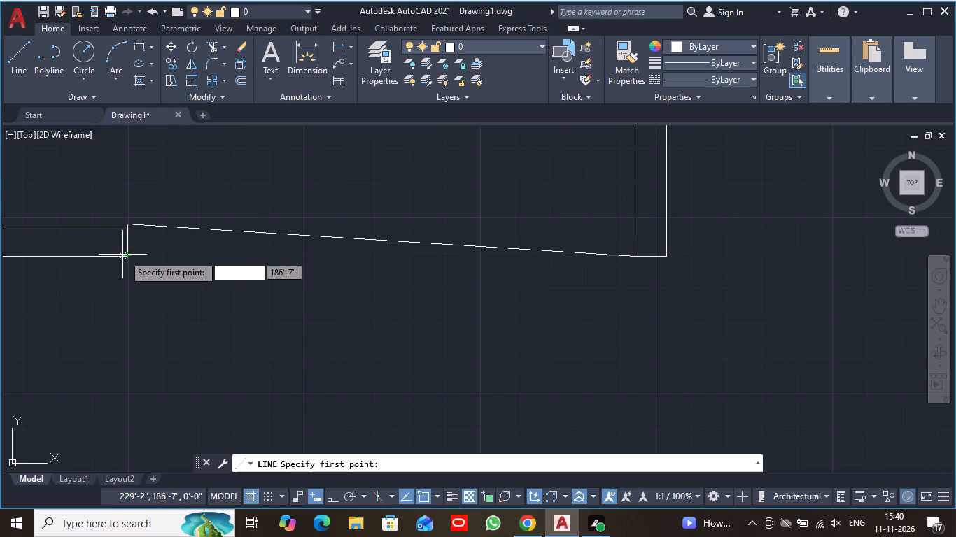
click(127, 255)
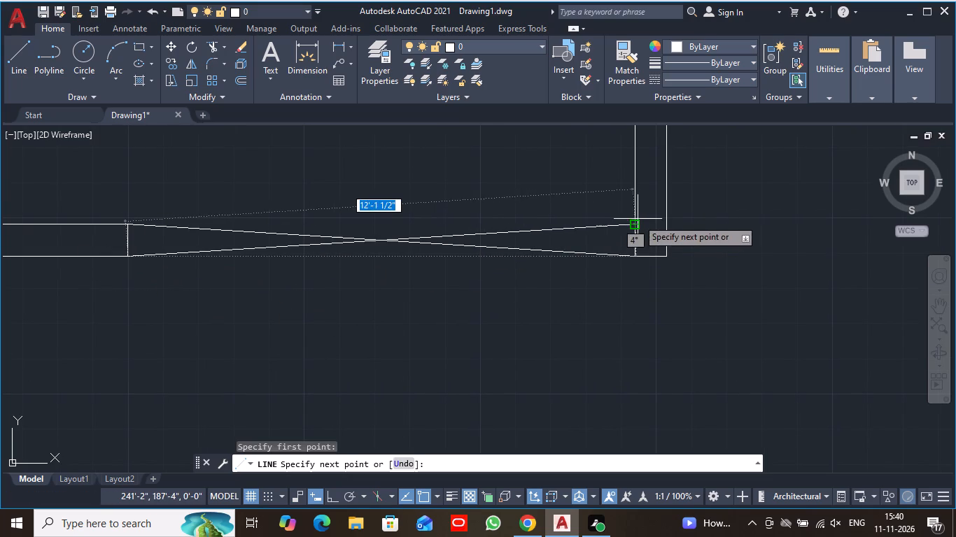
click(635, 227)
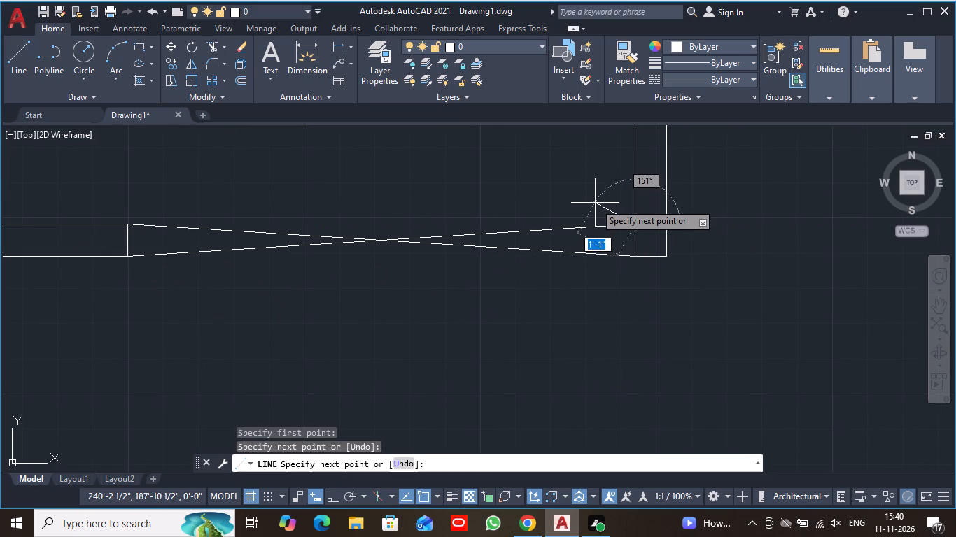
key(Escape)
Assign both crossing gate diagonals in the south boundary wall to the doors layer.
scroll(544, 300, down, 5)
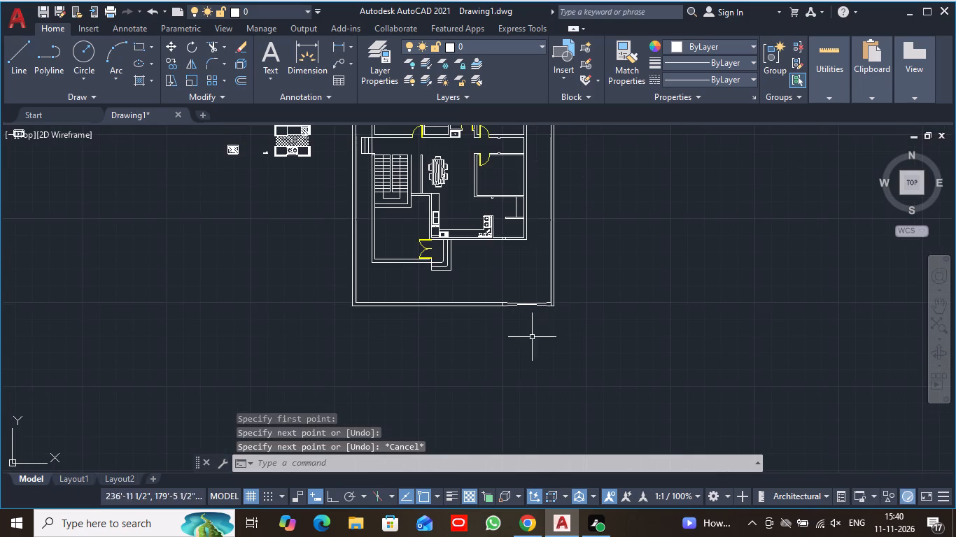
scroll(529, 338, up, 3)
middle_drag(516, 299, 363, 371)
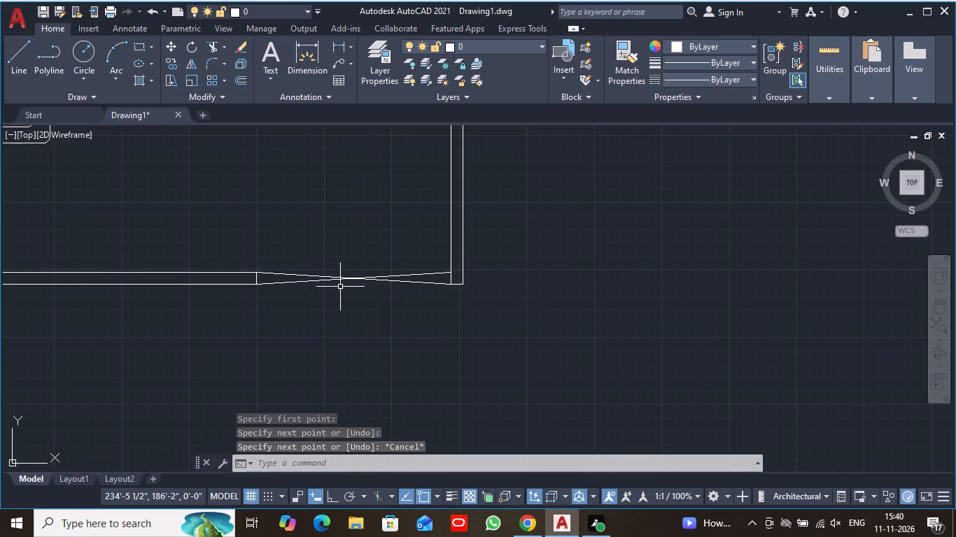
click(325, 278)
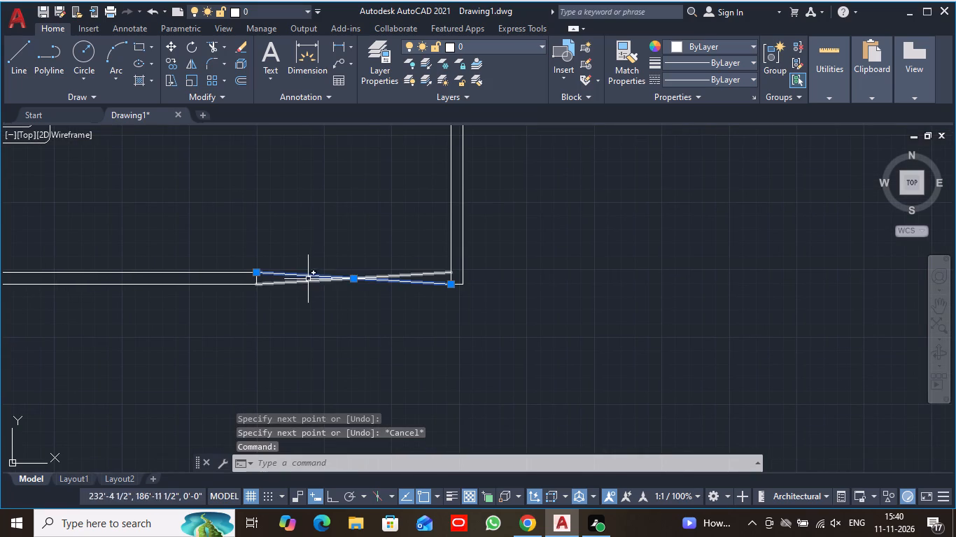
click(307, 281)
click(527, 45)
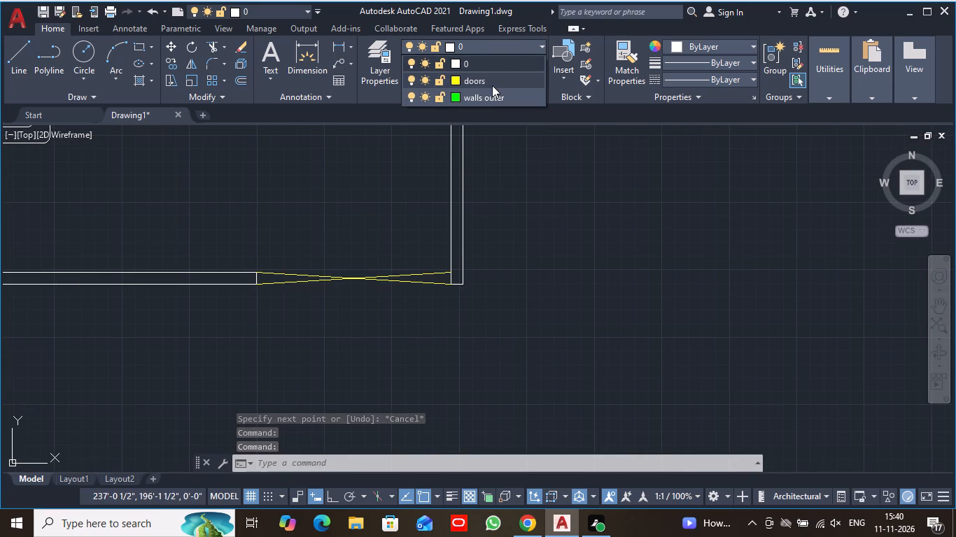
click(492, 85)
scroll(522, 247, down, 5)
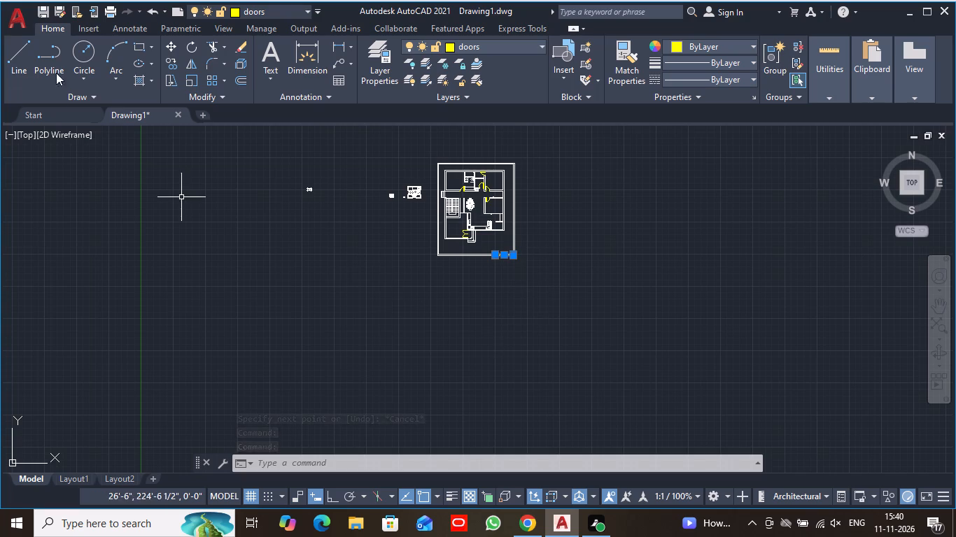
key(Escape)
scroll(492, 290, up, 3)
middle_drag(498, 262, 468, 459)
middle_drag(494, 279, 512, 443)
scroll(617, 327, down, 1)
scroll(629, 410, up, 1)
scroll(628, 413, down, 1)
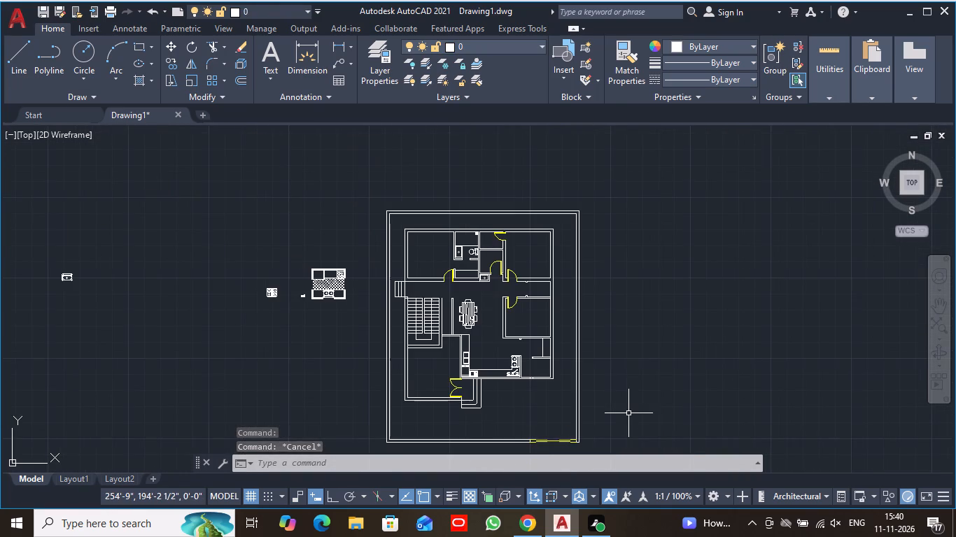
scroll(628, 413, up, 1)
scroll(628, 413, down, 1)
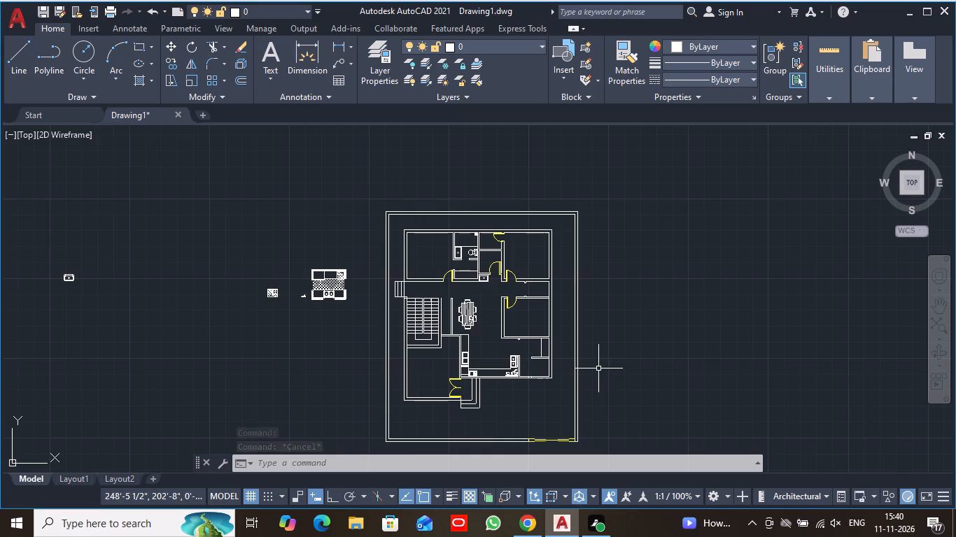